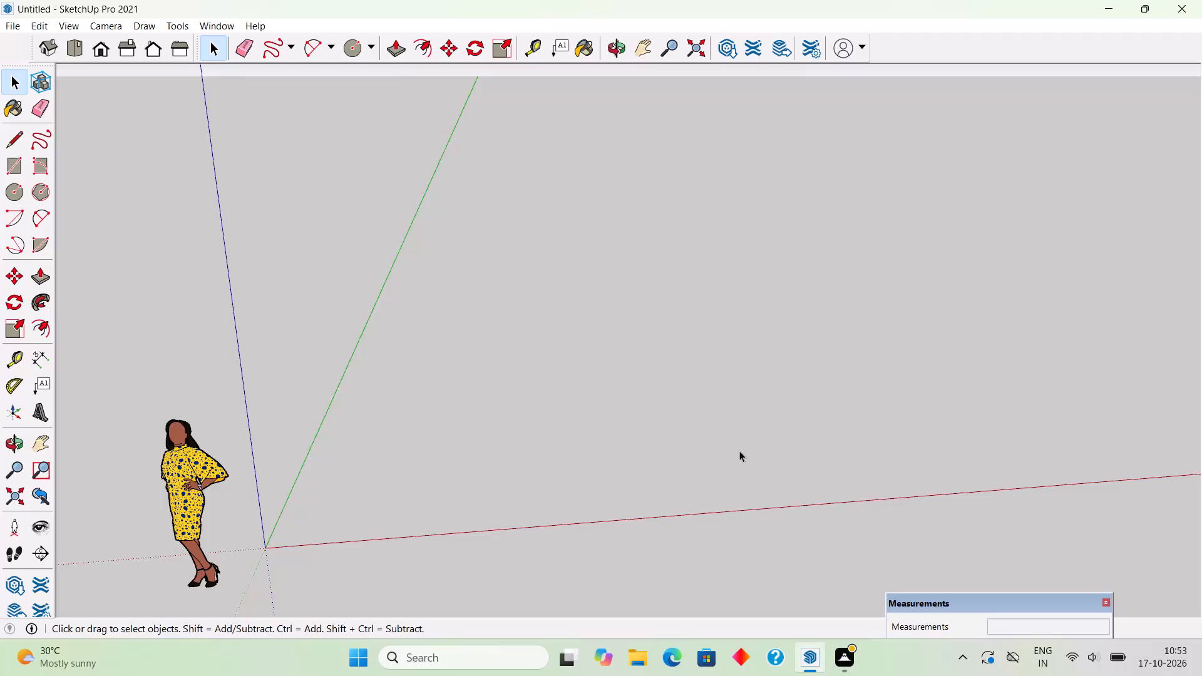
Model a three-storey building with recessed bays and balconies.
Draw a rectangle about 22' 8" by 46' 10" on the ground beside the origin, between the red and green axes.
key("r")
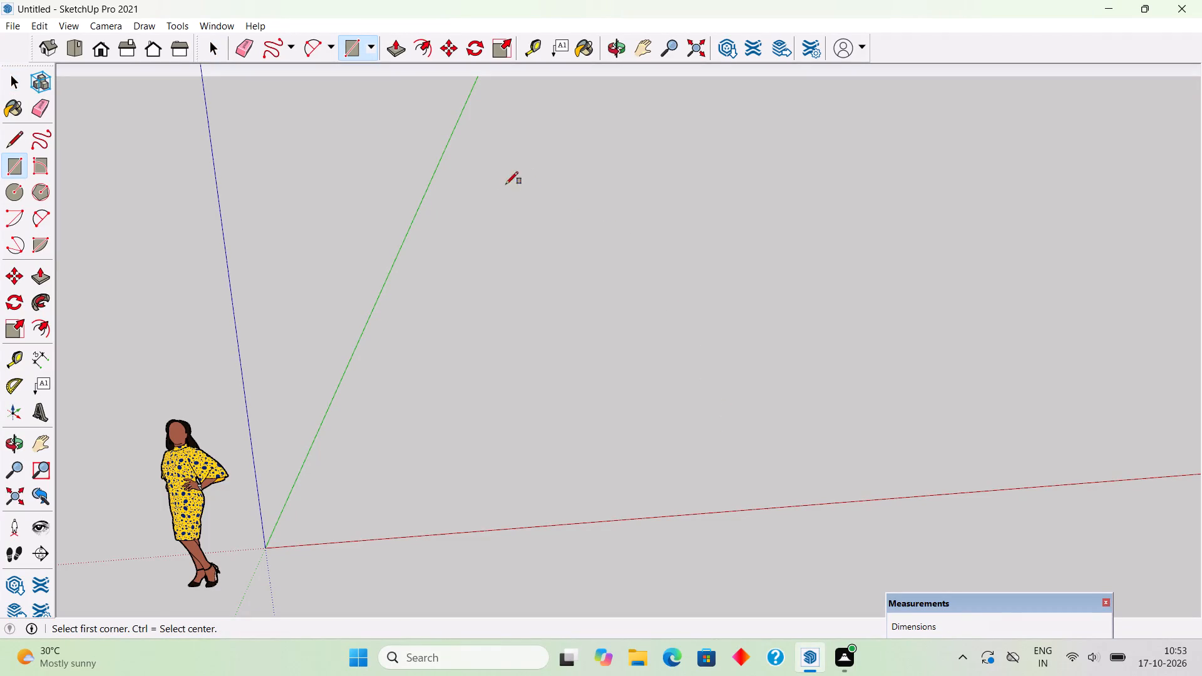
left_click(437, 252)
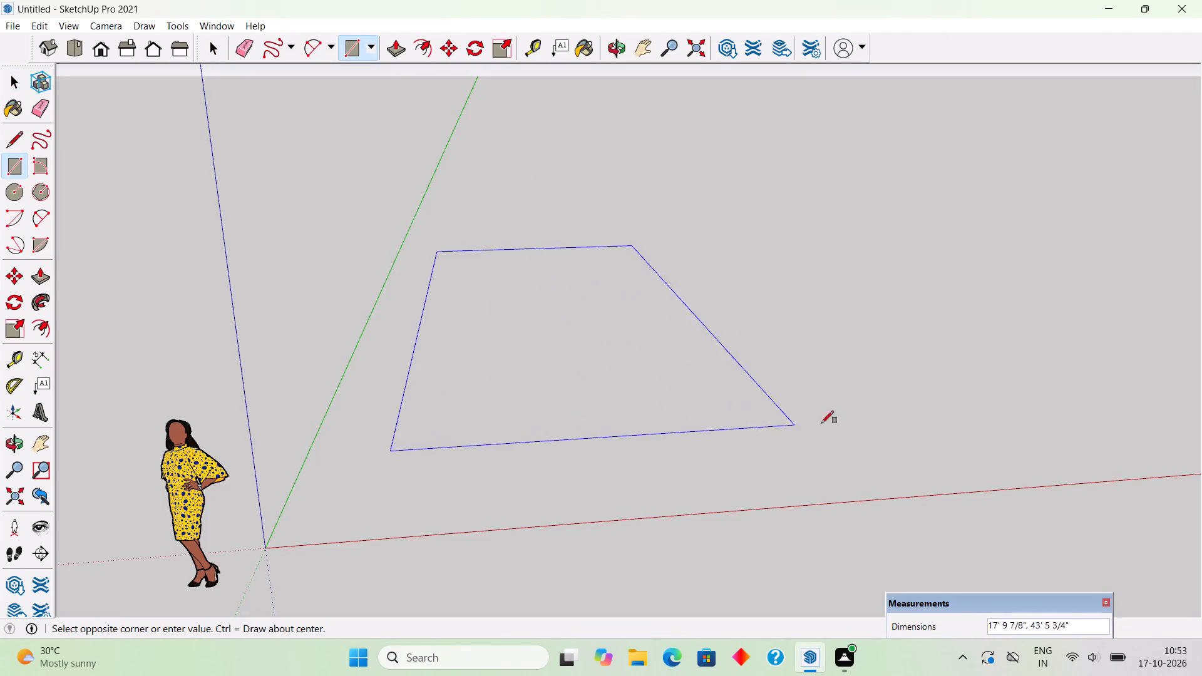
left_click(945, 448)
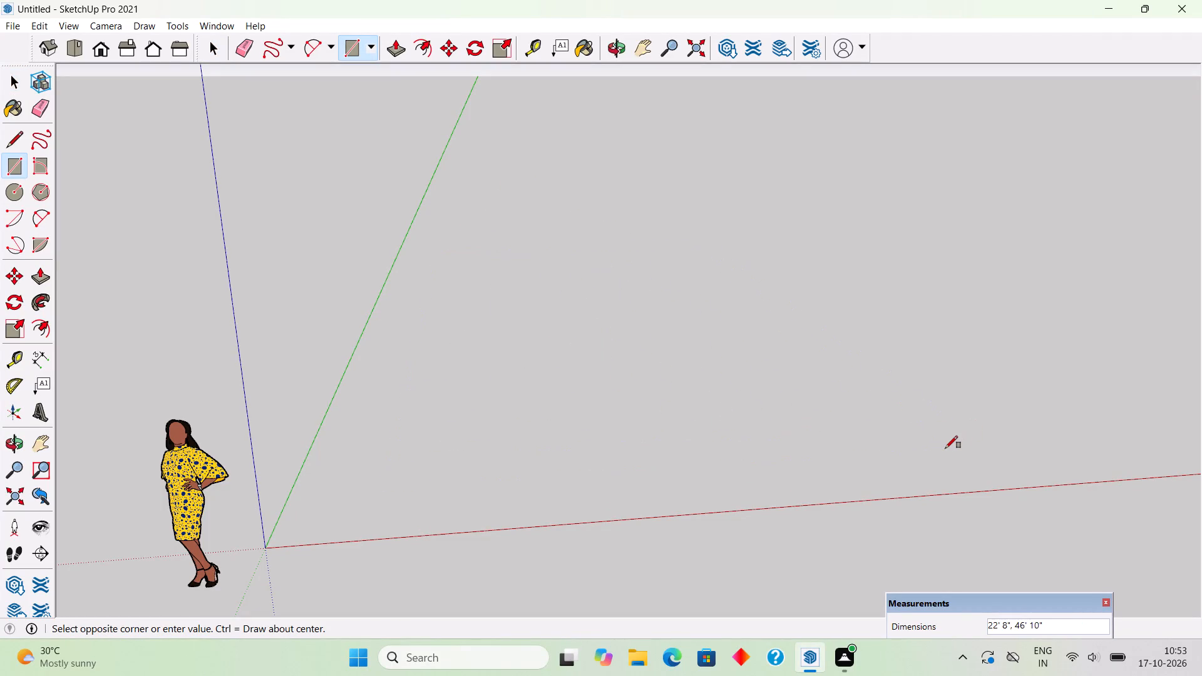
Push/Pull the ground rectangle up 6" to form a thin slab.
middle_click_drag(860, 484, 552, 446)
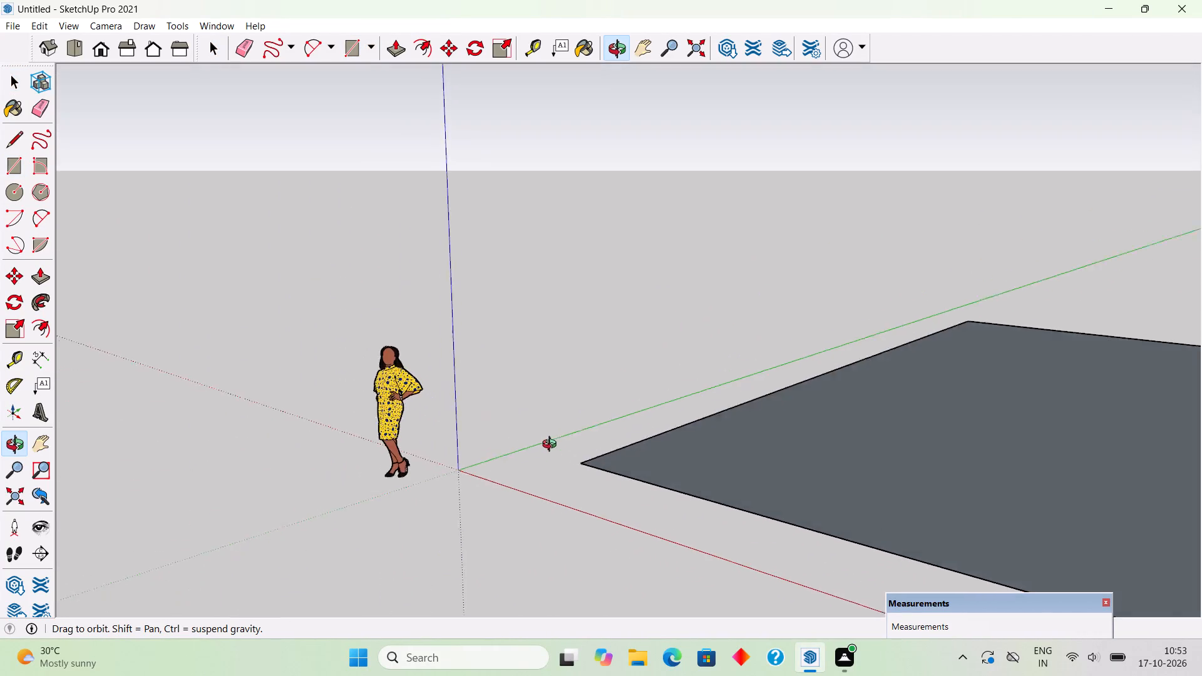
middle_click_drag(552, 446, 858, 493)
scroll(850, 499, "down", 1)
key("space")
key("p")
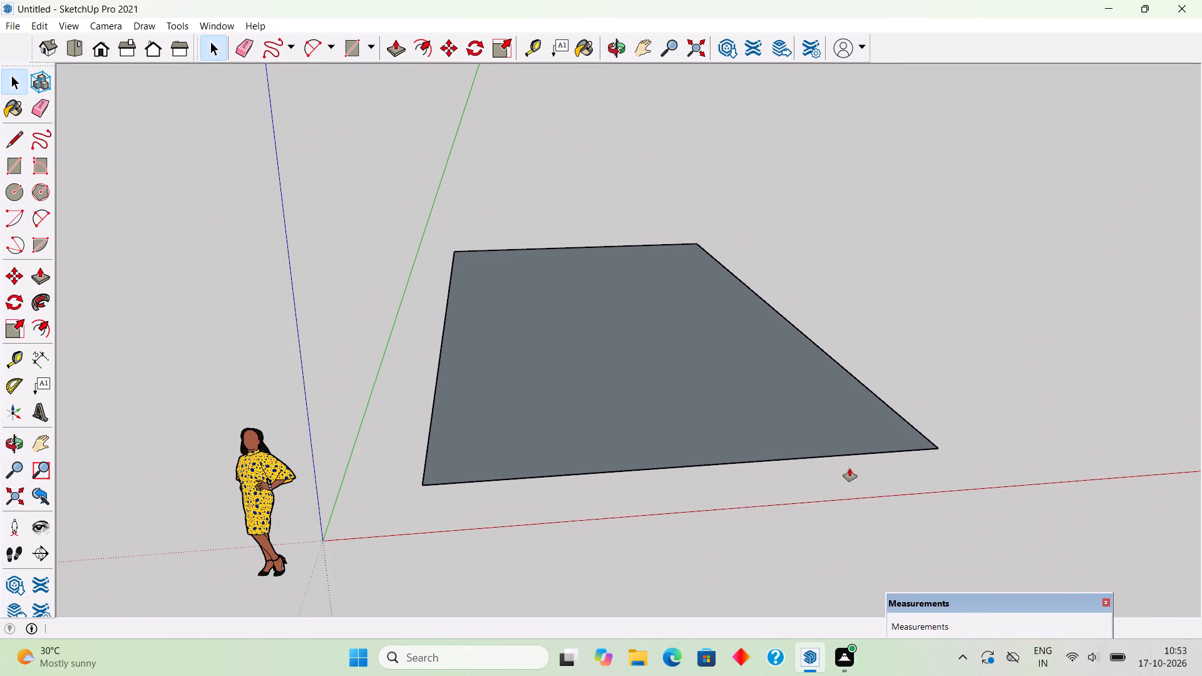
left_click(831, 439)
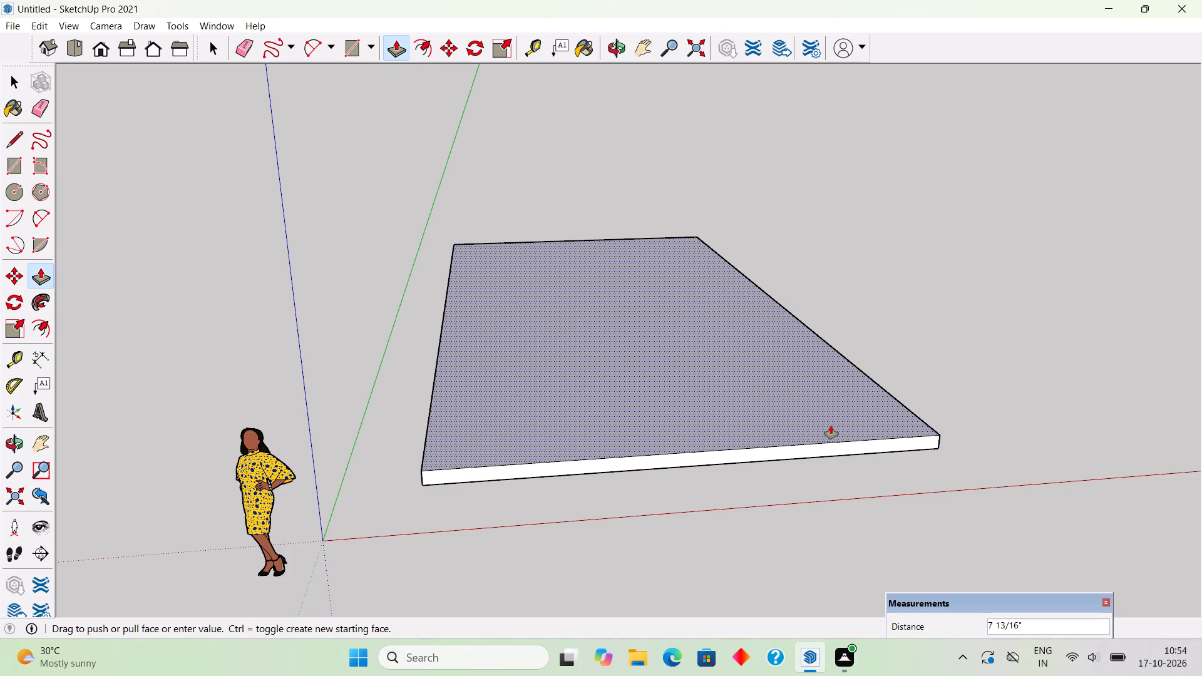
type("6\"")
key("Return")
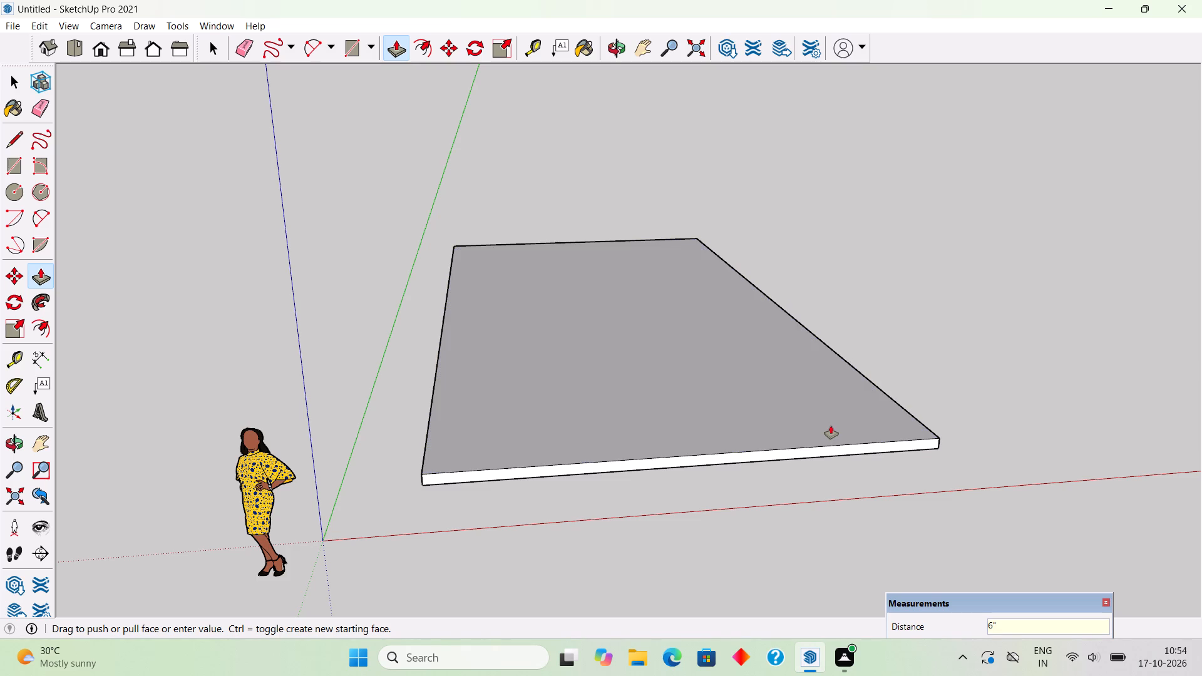
Select the whole slab and make it a group.
key("space")
triple_click(833, 446)
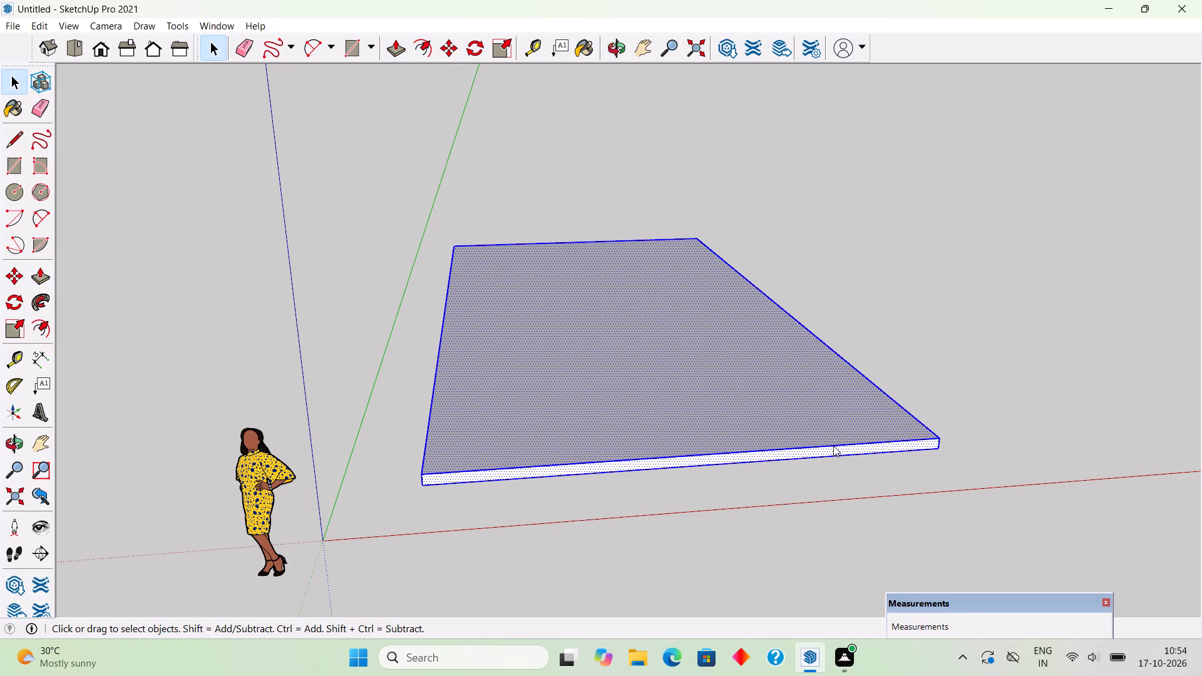
right_click(833, 446)
left_click(857, 339)
left_click(876, 358)
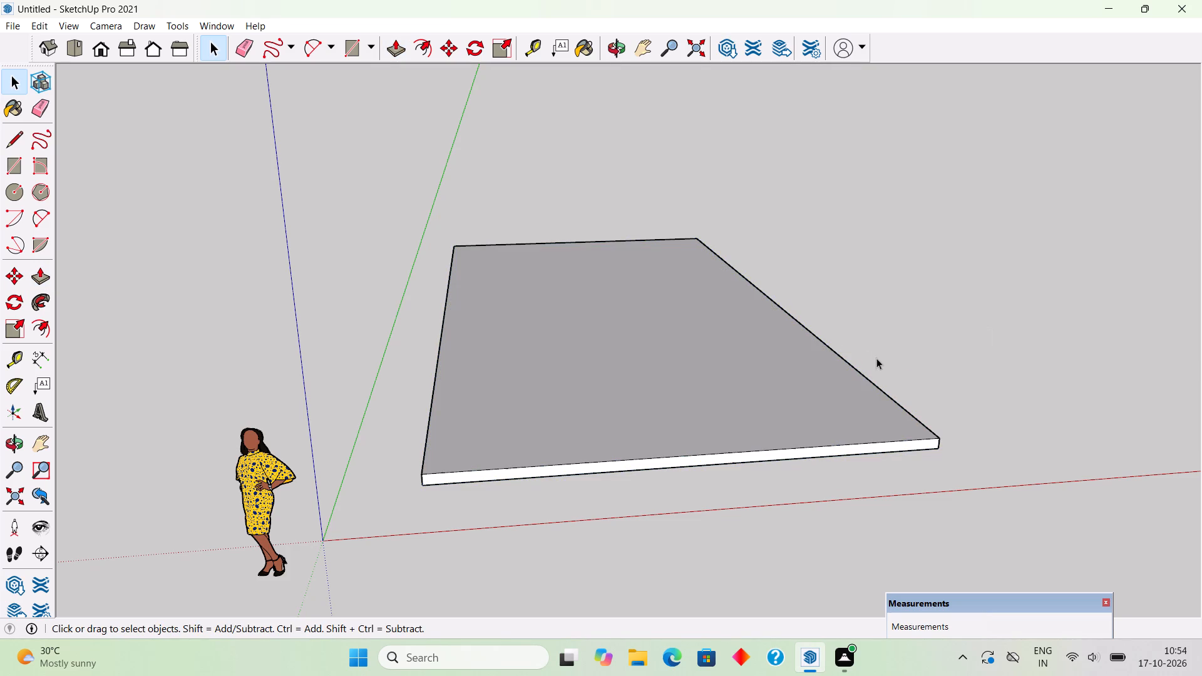
Inside the slab group, pull the long side face farthest from the origin outward about 11' 8" to widen the slab.
middle_click_drag(889, 372, 758, 519)
scroll(758, 519, "down", 3)
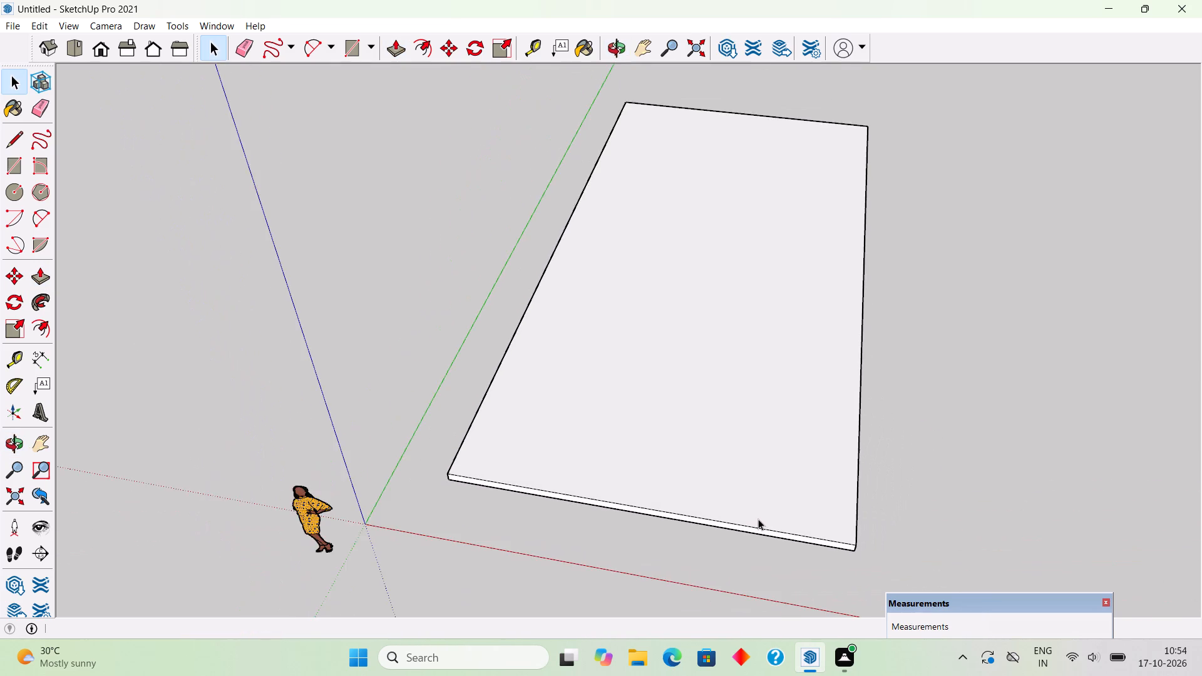
middle_click_drag(757, 531, 558, 386)
scroll(942, 504, "up", 4)
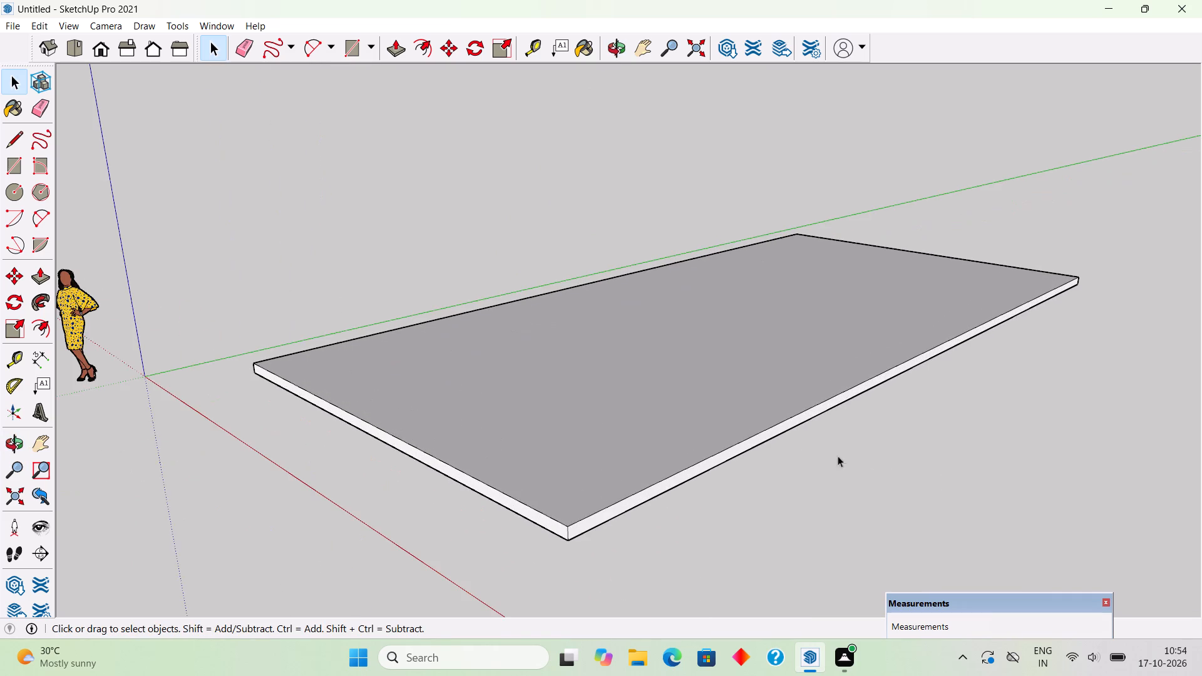
triple_click(763, 446)
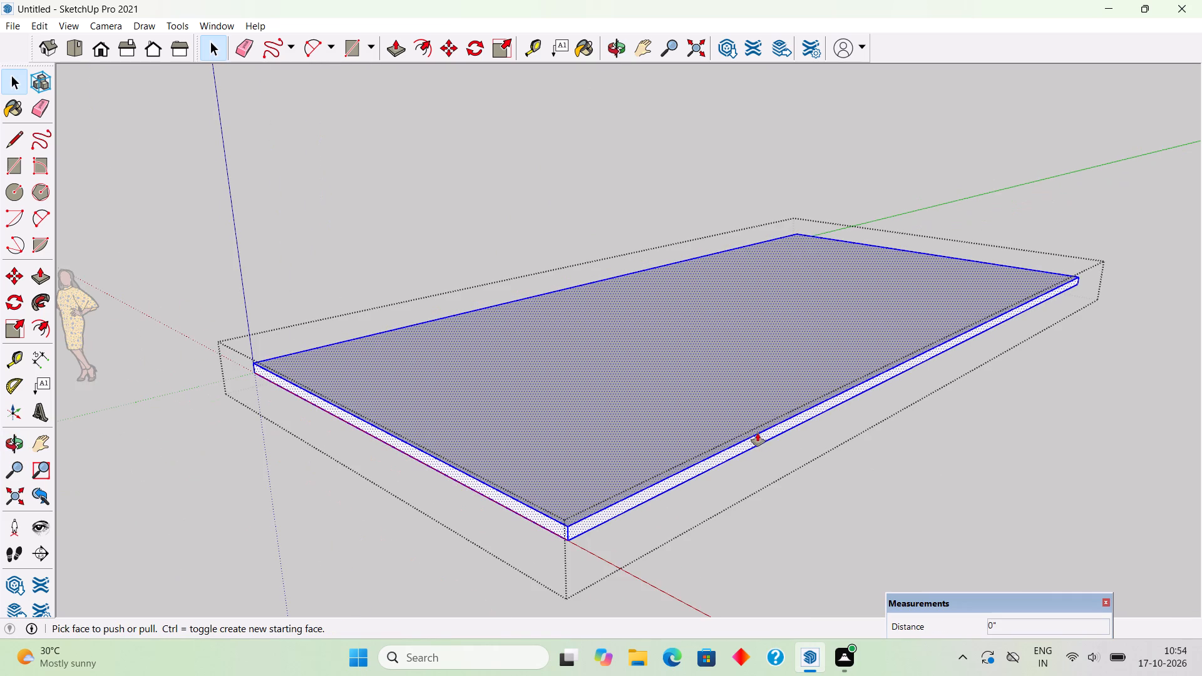
key("p")
left_click(765, 433)
scroll(955, 484, "down", 4)
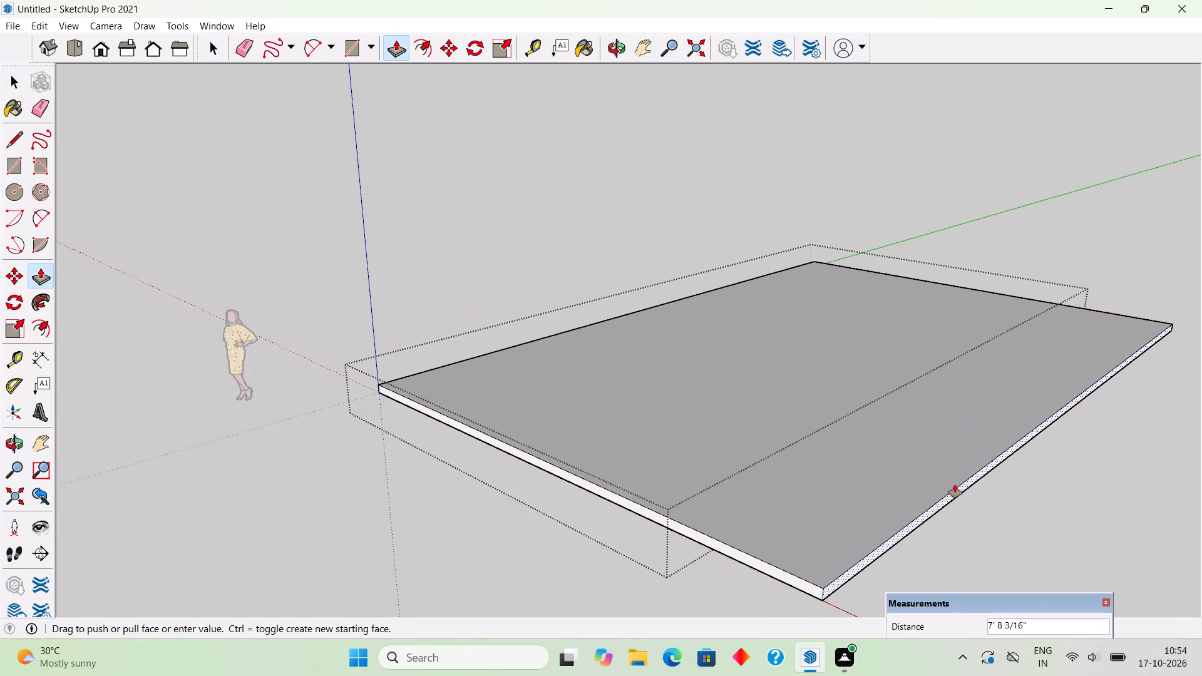
scroll(955, 484, "down", 4)
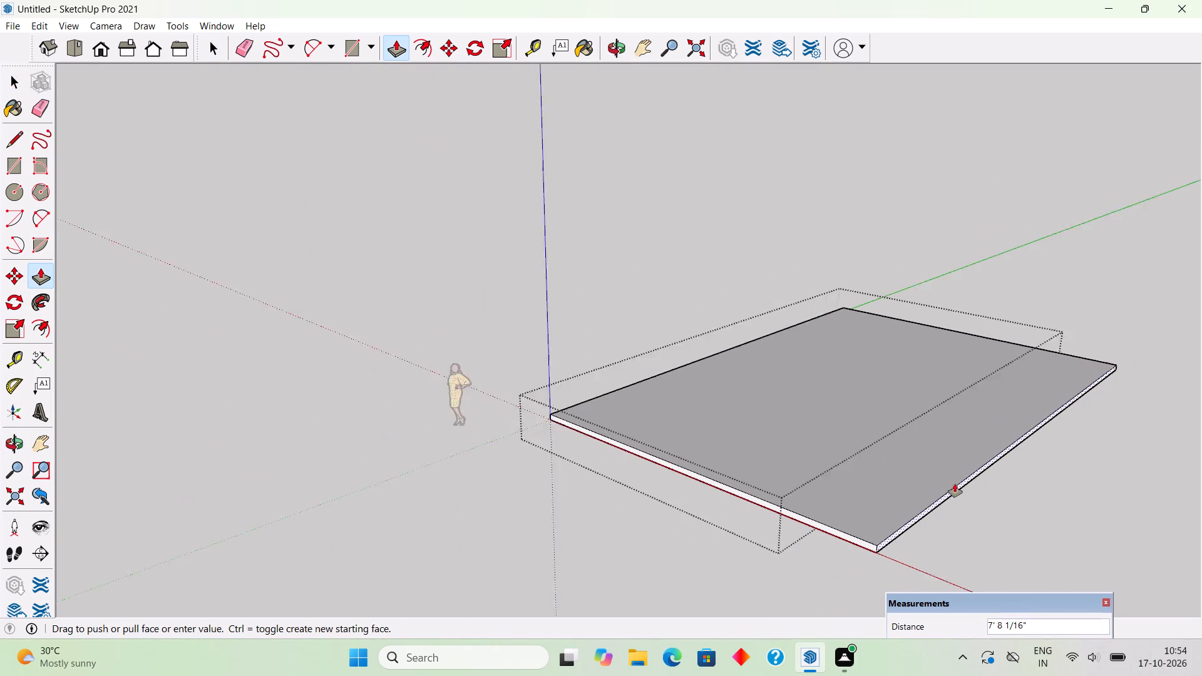
scroll(955, 484, "down", 3)
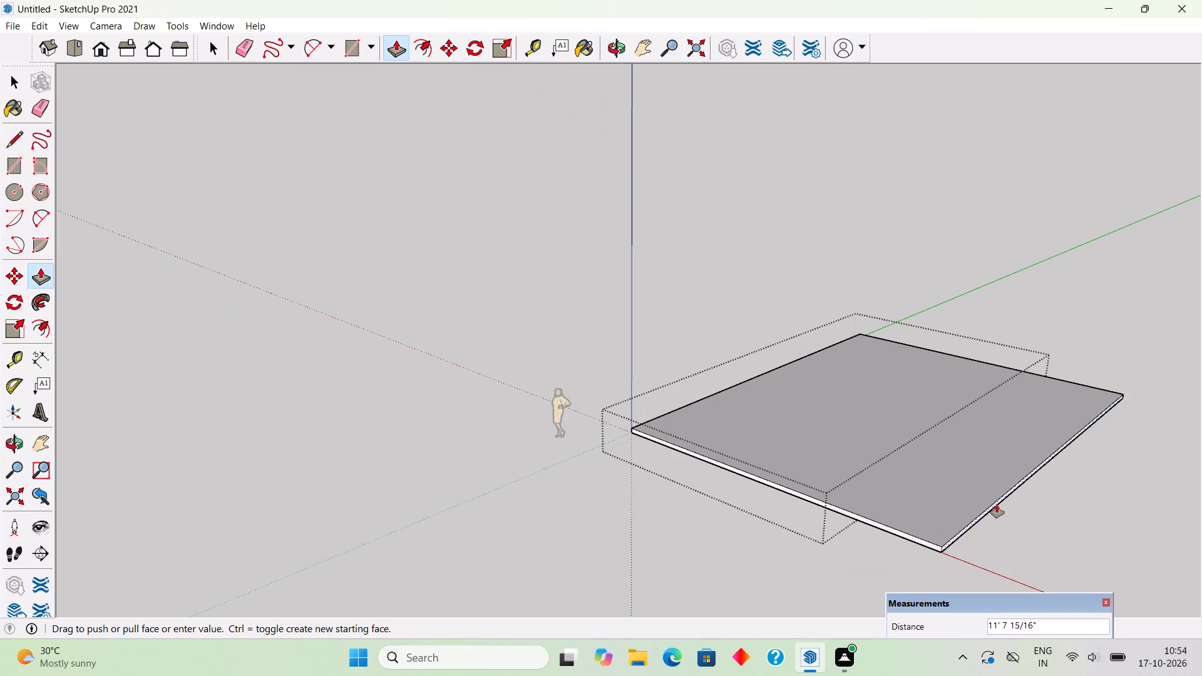
left_click(997, 504)
scroll(997, 504, "down", 6)
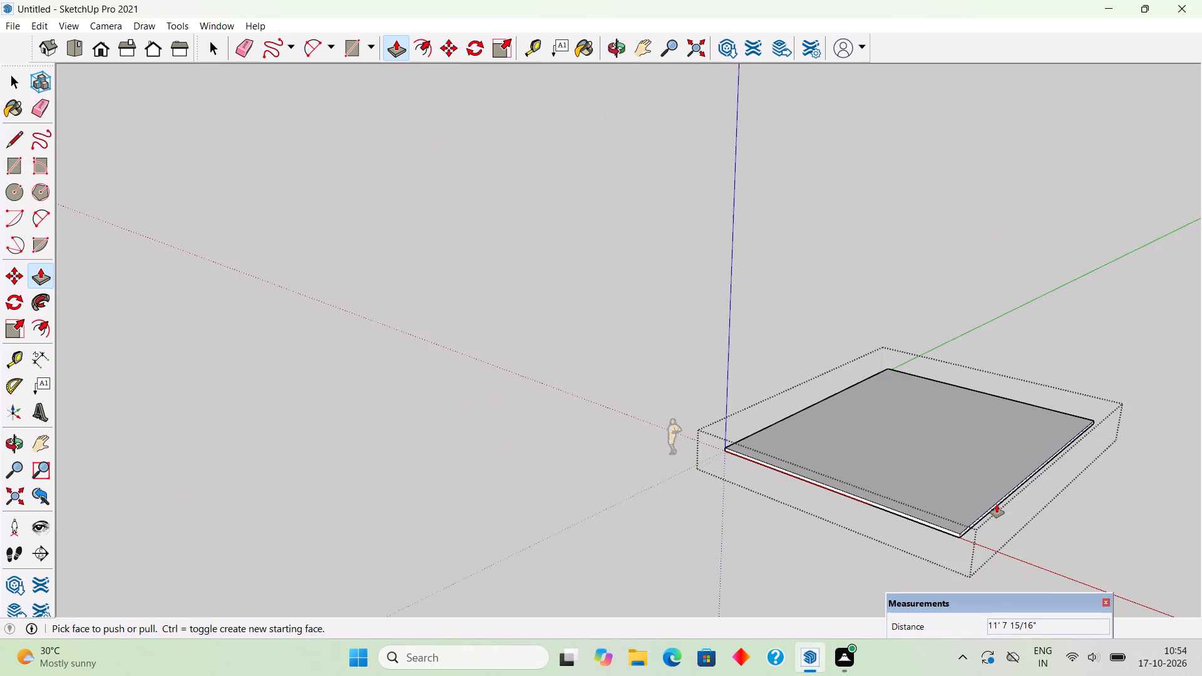
key("space")
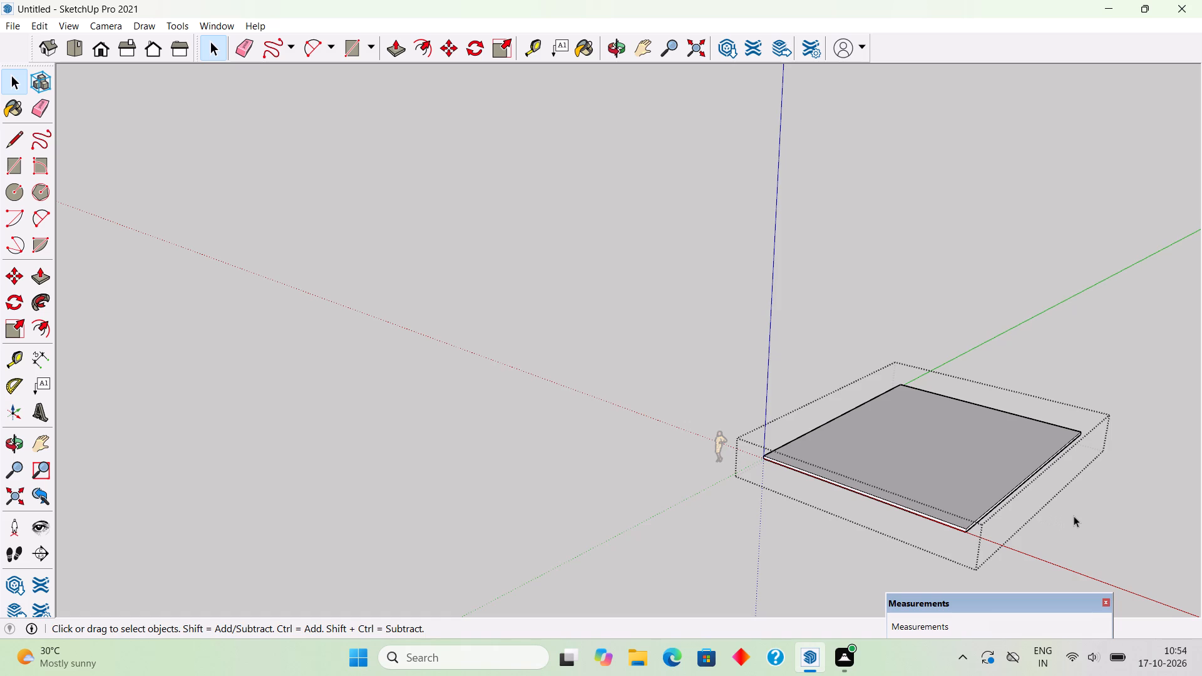
left_click(1074, 516)
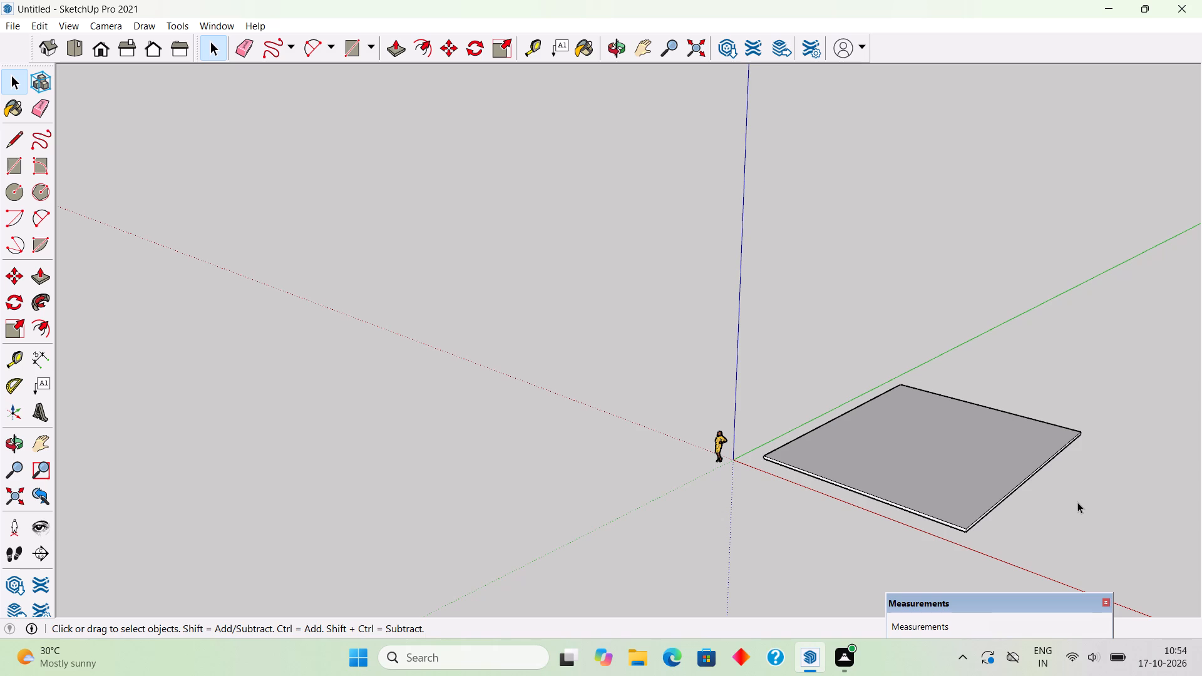
Draw a 50' by 30' rectangle on top of the slab, starting inset from its edge on the green-axis side.
scroll(958, 213, "down", 8)
scroll(845, 496, "up", 8)
scroll(794, 299, "down", 4)
scroll(705, 331, "down", 2)
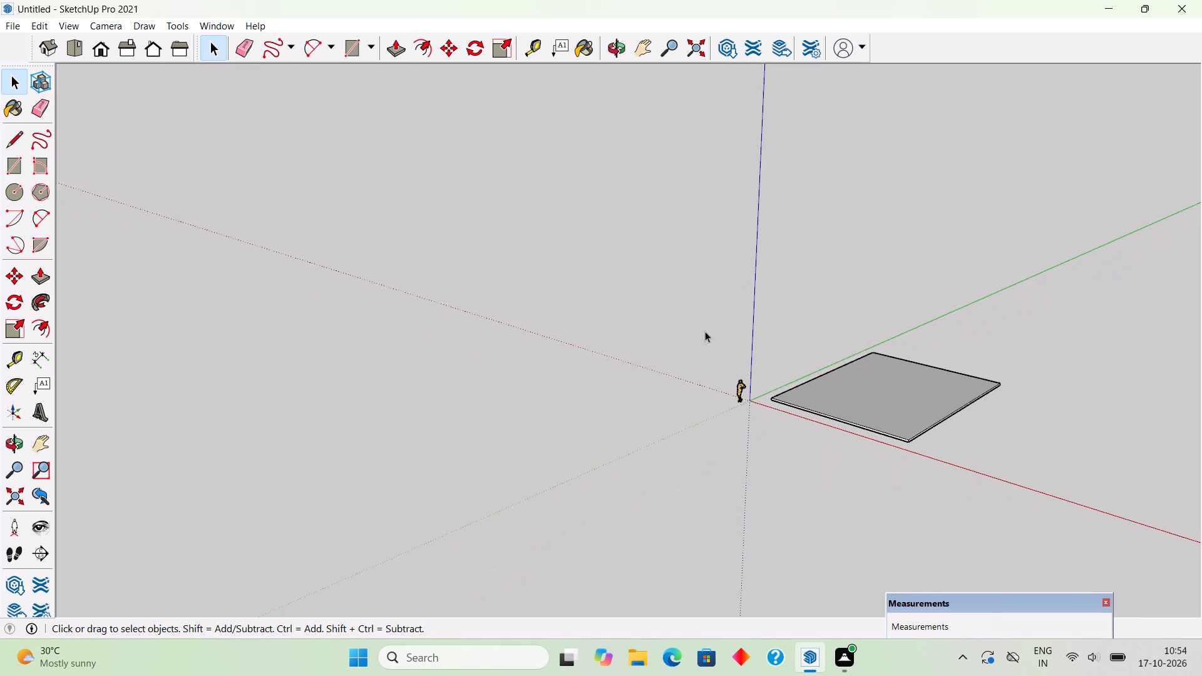
scroll(705, 331, "down", 3)
middle_click_drag(682, 363, 1126, 357)
scroll(944, 300, "up", 3)
scroll(727, 304, "up", 4)
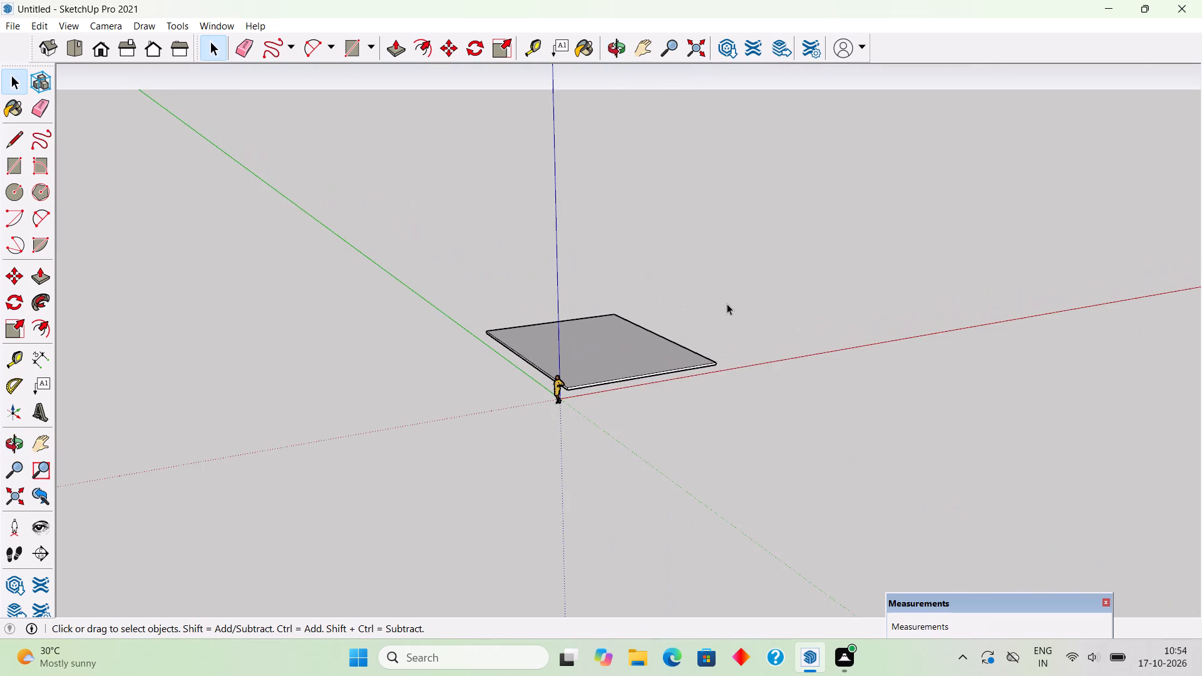
middle_click_drag(663, 296, 480, 382)
scroll(575, 237, "up", 2)
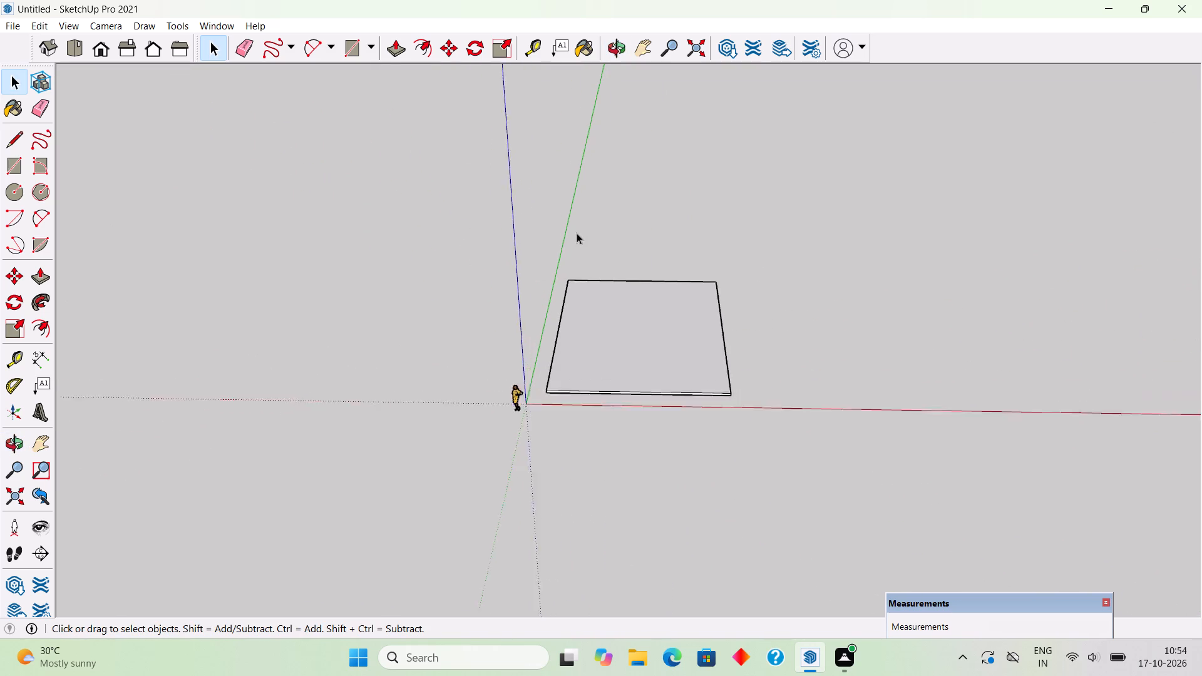
scroll(582, 225, "up", 3)
scroll(602, 283, "up", 1)
middle_click_drag(600, 371, 612, 598)
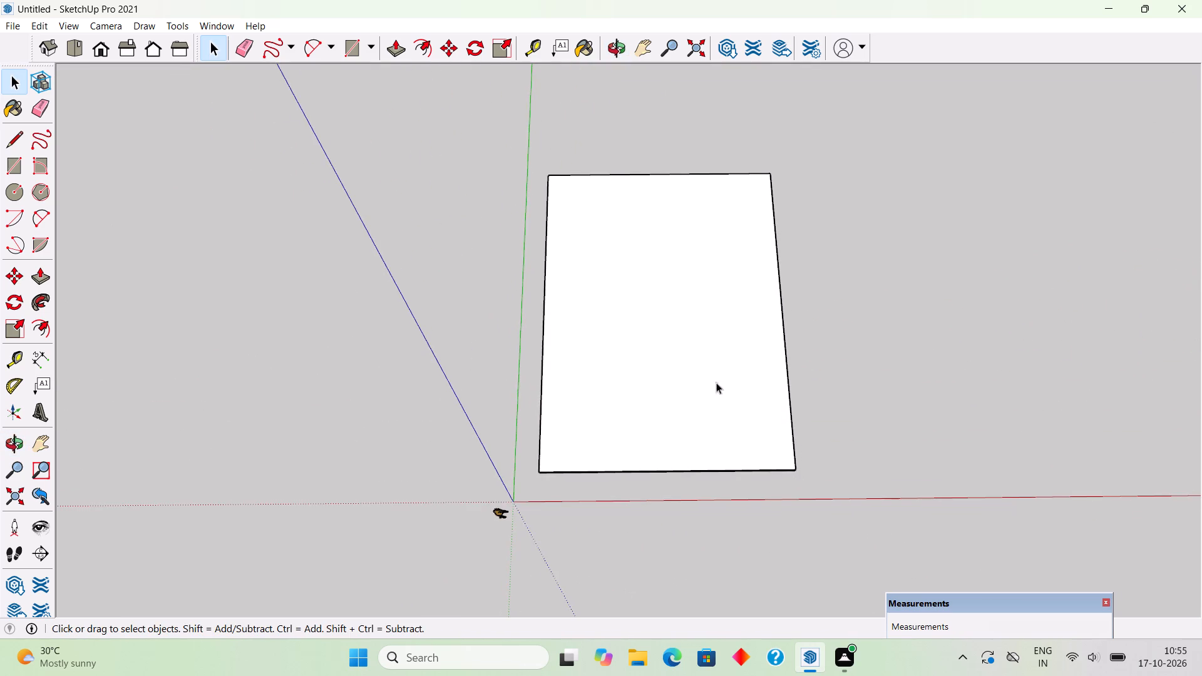
scroll(722, 299, "up", 4)
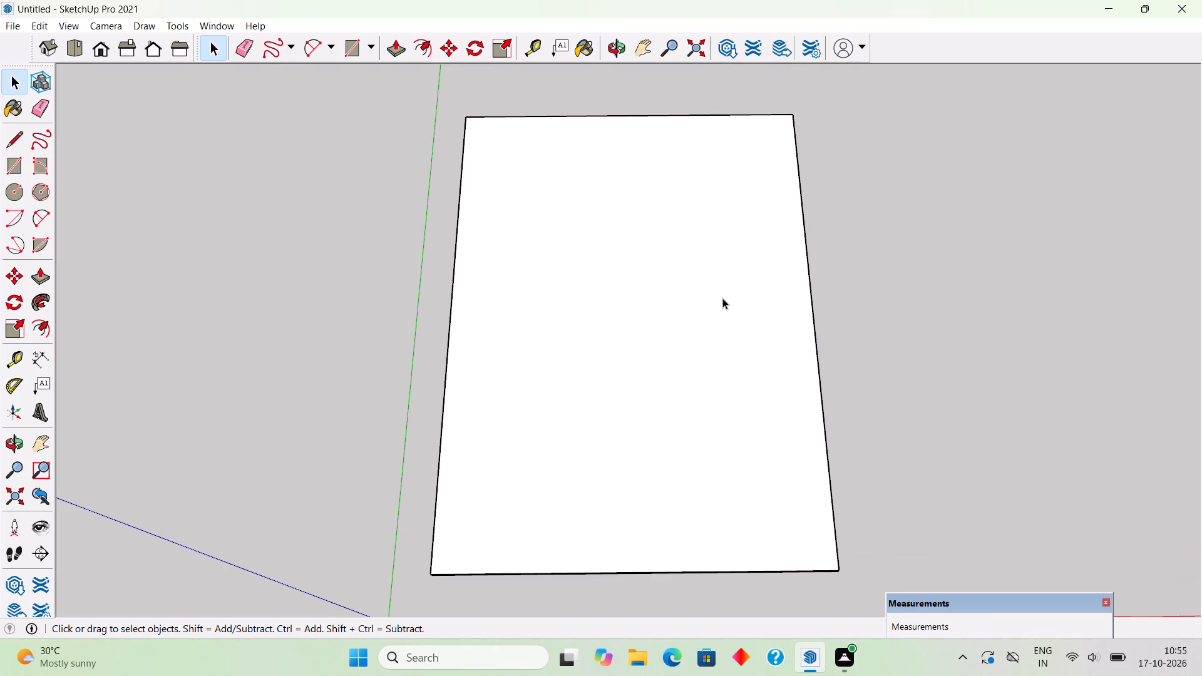
key("r")
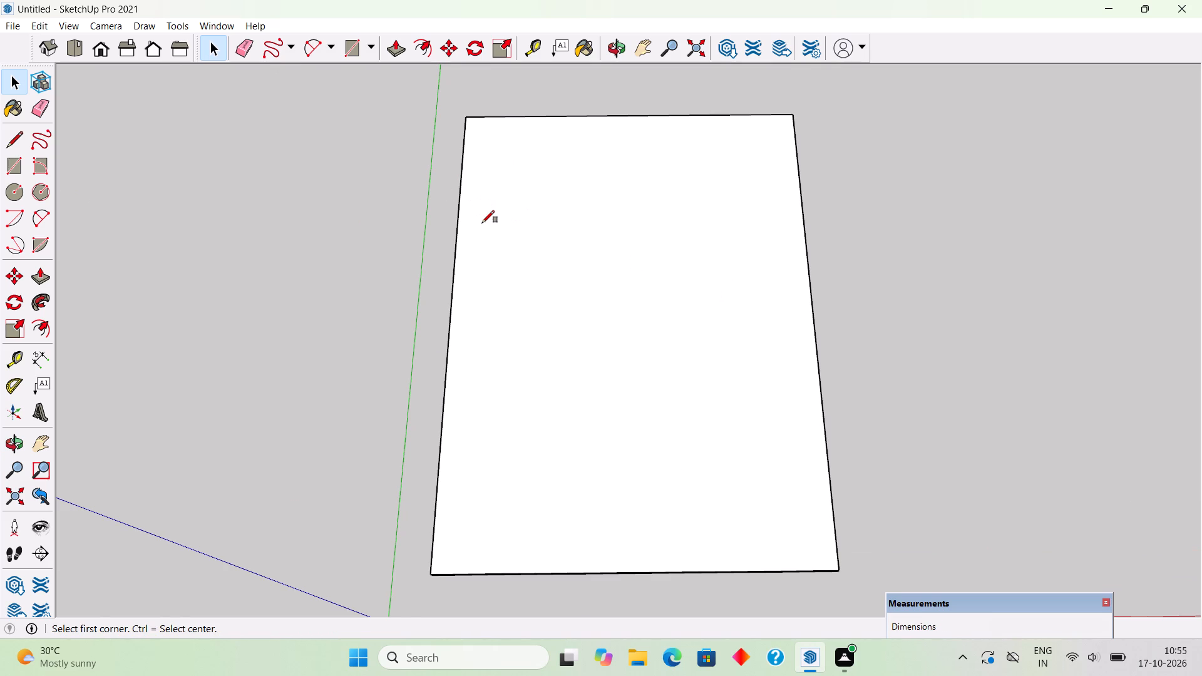
left_click(483, 227)
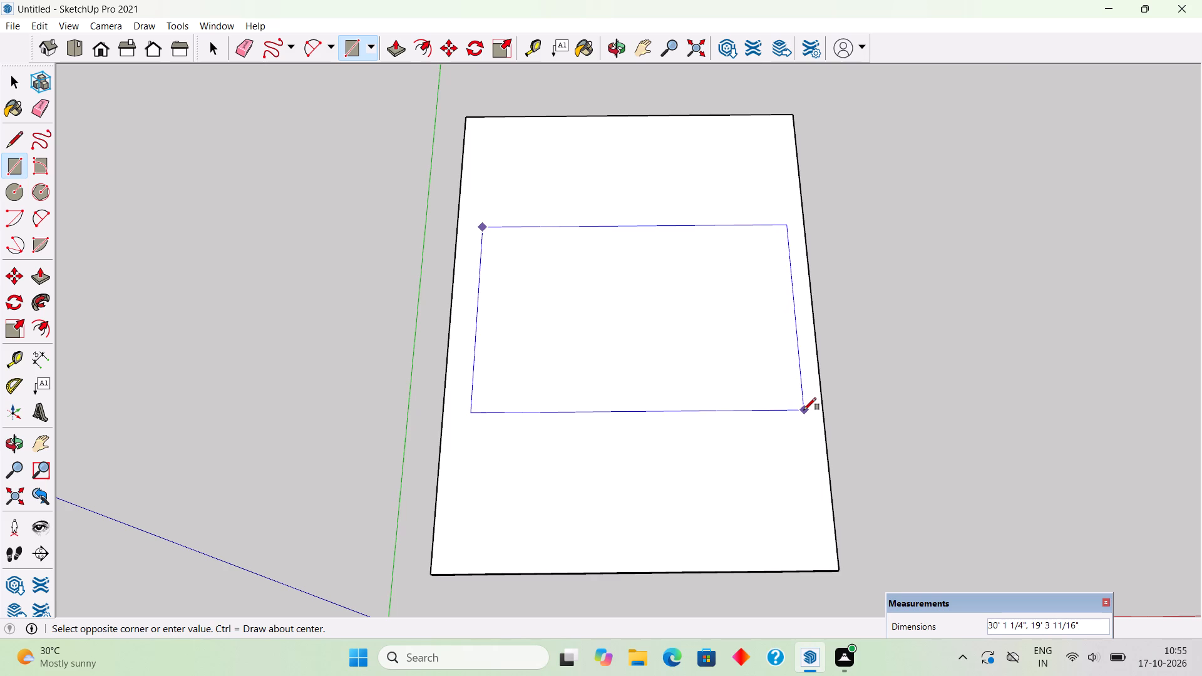
type("50'")
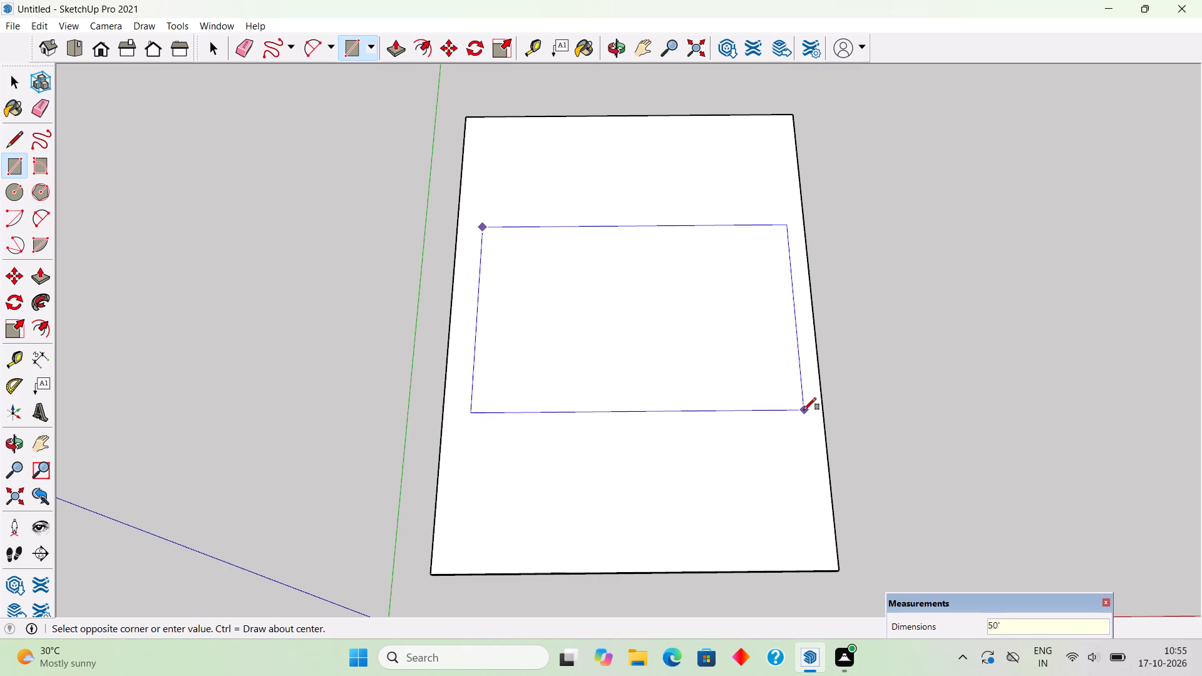
type(",30'")
key("Return")
key("space")
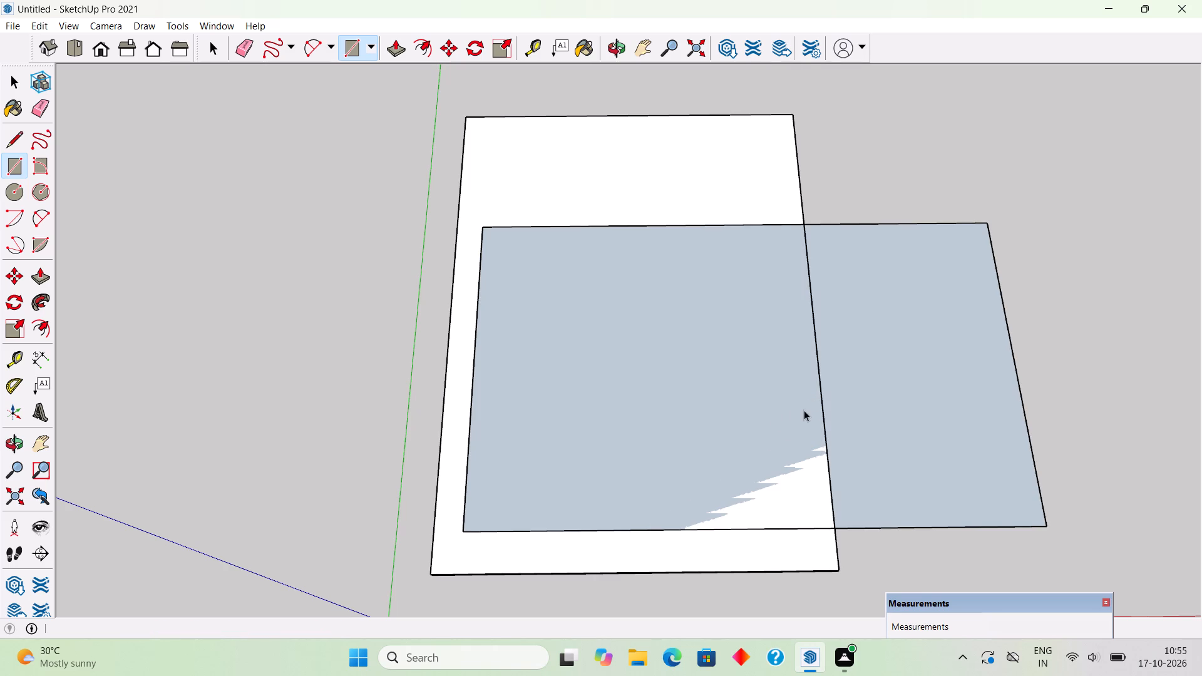
Inside the slab group, pull the side face under the overhanging rectangle outward about 20' 8" along the red axis.
scroll(776, 419, "down", 5)
middle_click_drag(1047, 458, 539, 57)
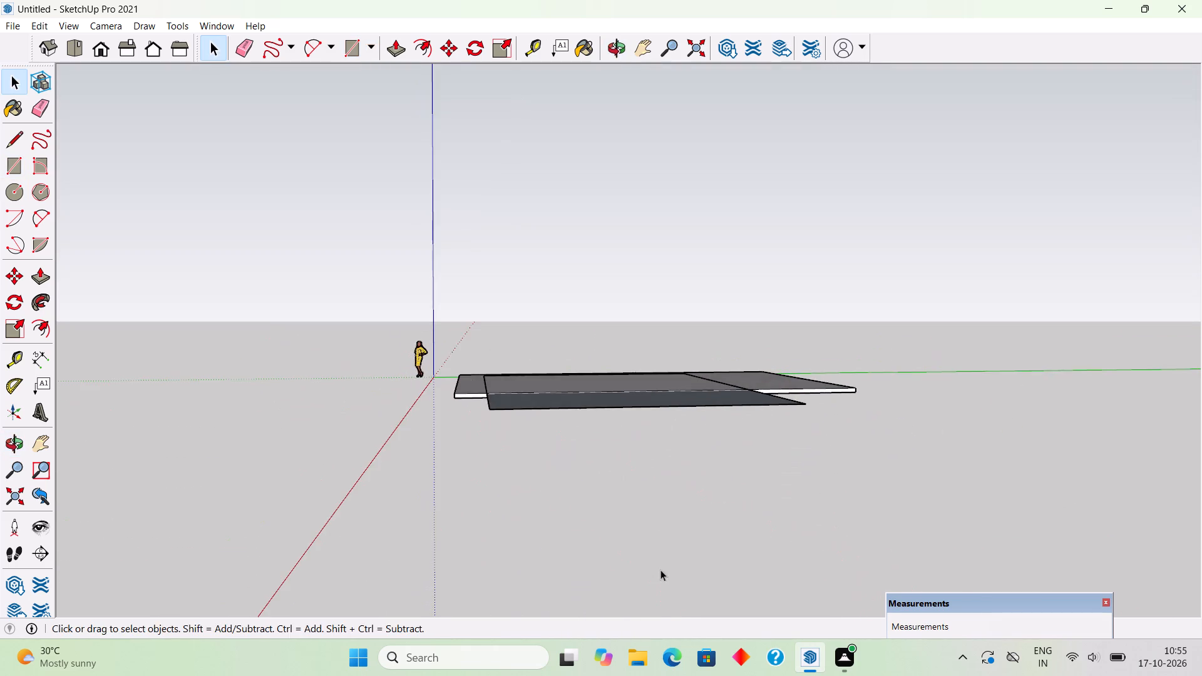
middle_click_drag(661, 515, 896, 463)
scroll(646, 373, "up", 4)
triple_click(649, 362)
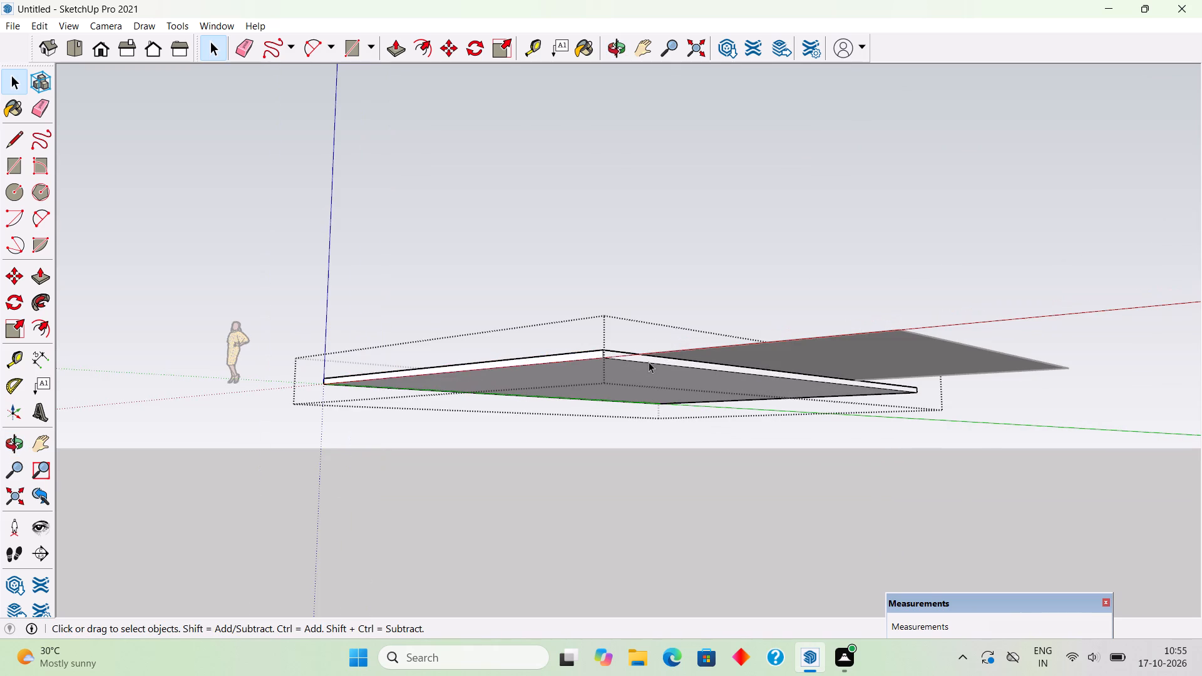
key("p")
left_click(648, 354)
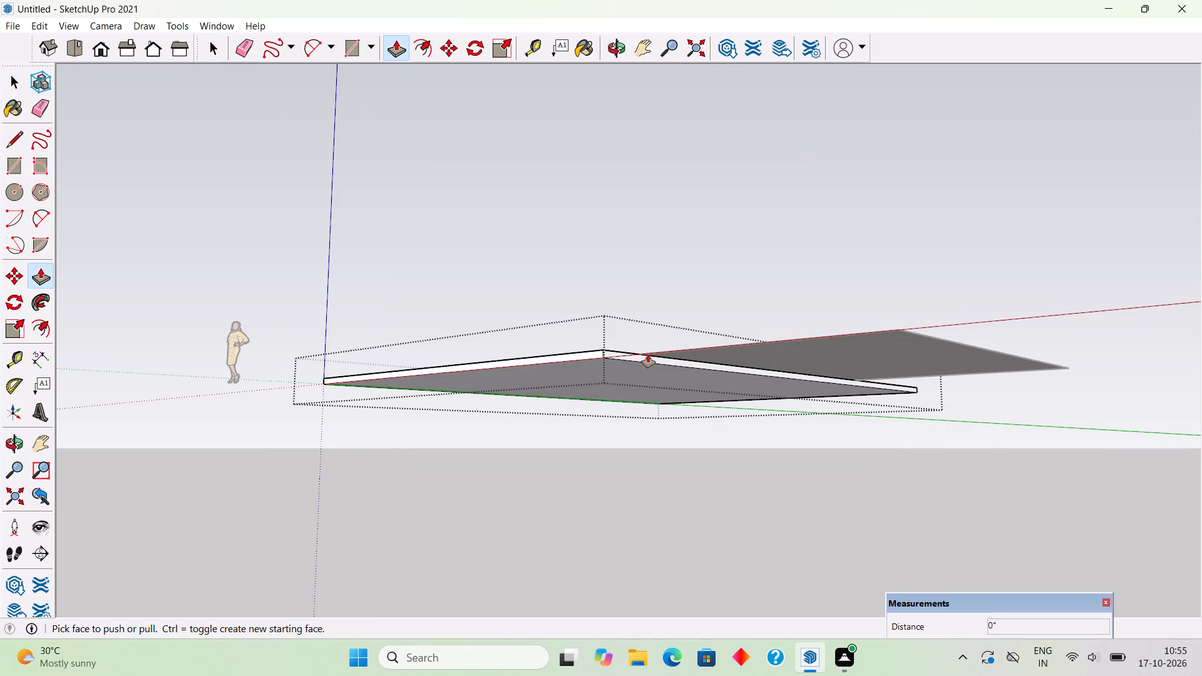
left_click(668, 362)
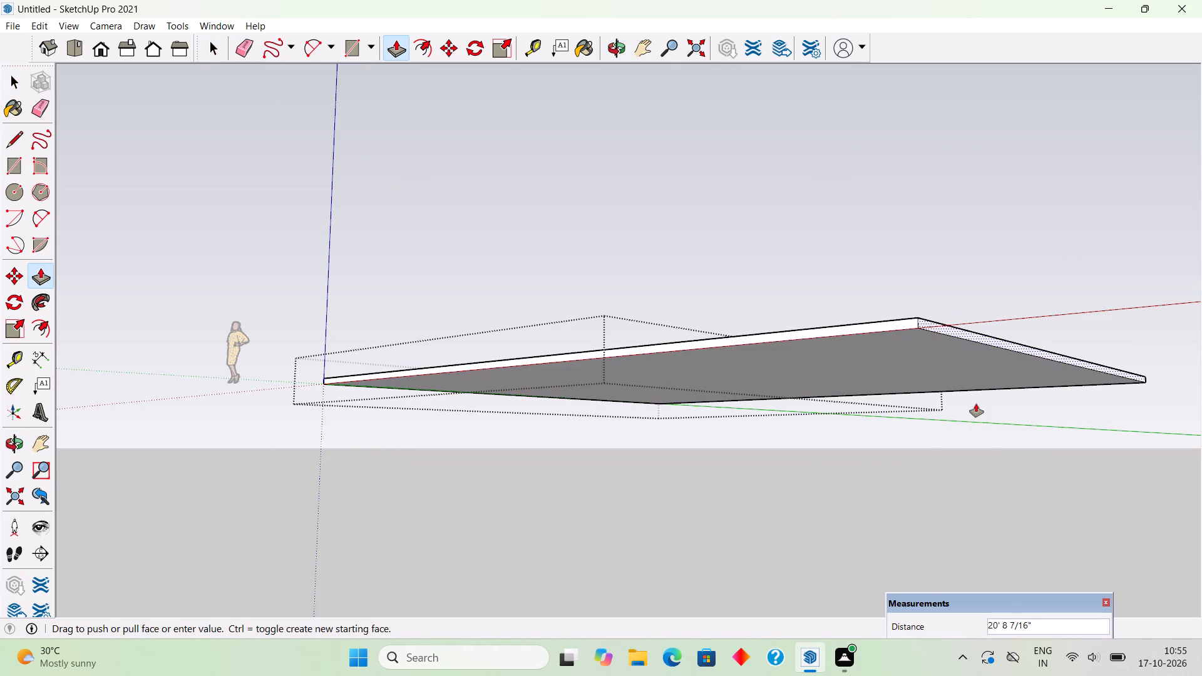
left_click(977, 404)
Push/Pull the 50' by 30' rectangle up 3' to form a raised block on the slab.
scroll(977, 404, "down", 5)
middle_click_drag(930, 287, 1119, 516)
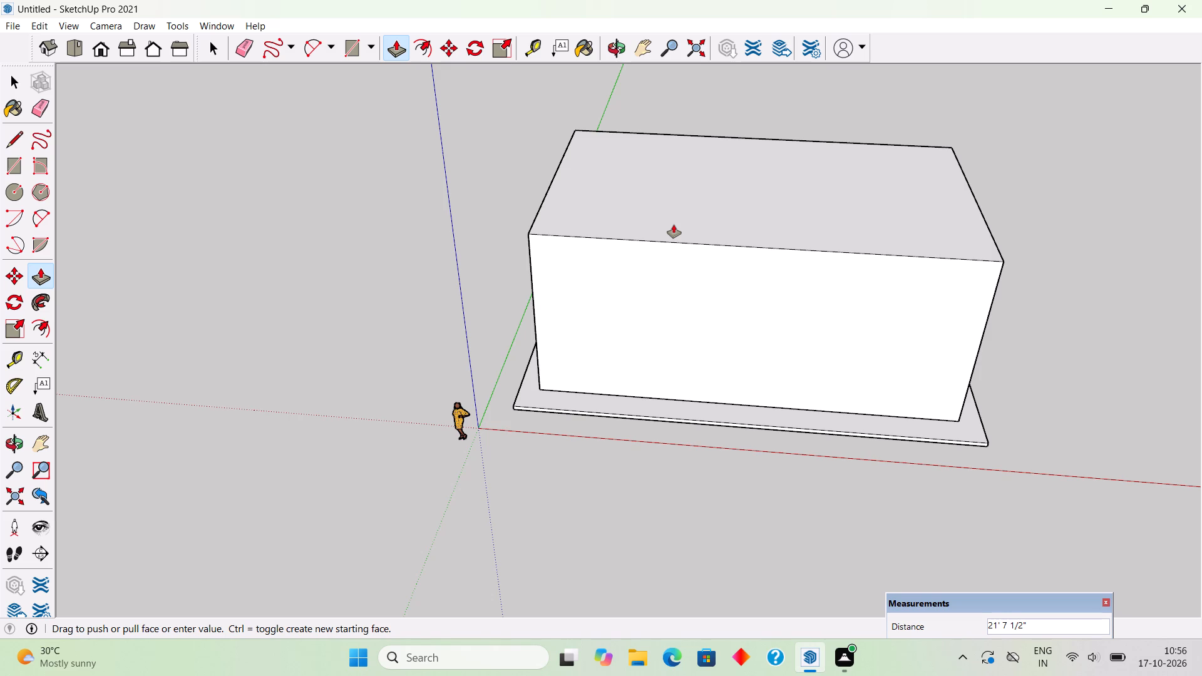
type("3'")
key("Return")
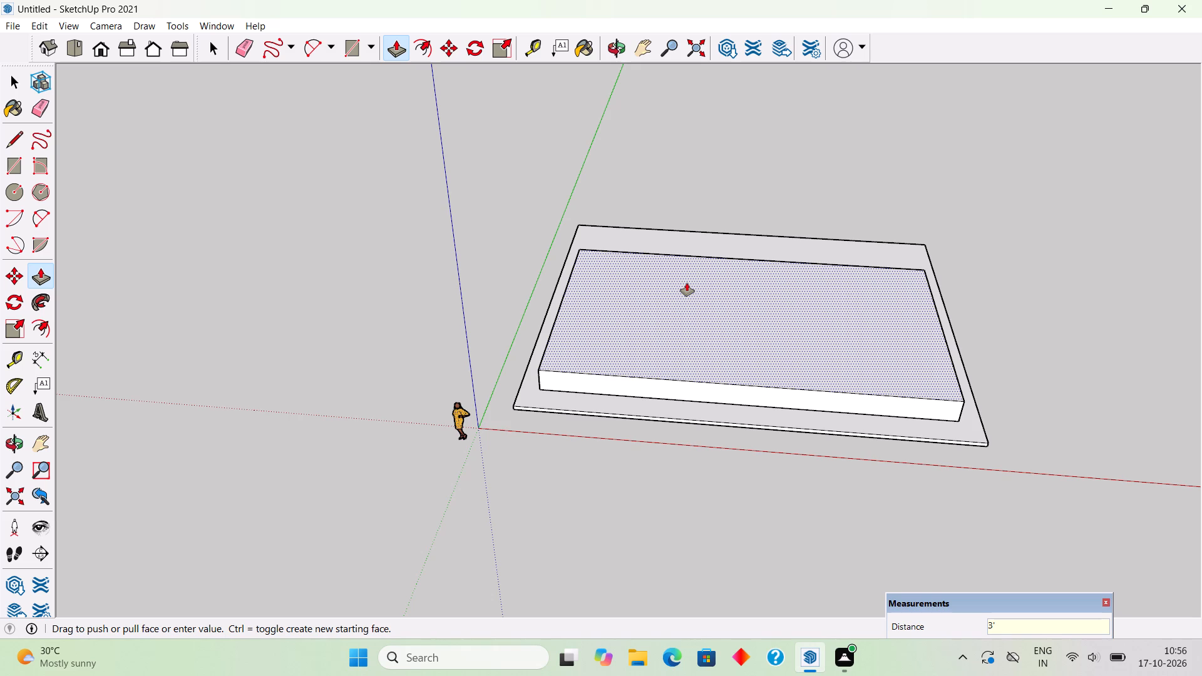
Make the whole 3' raised block a group, separate from the slab.
key("space")
triple_click(719, 381)
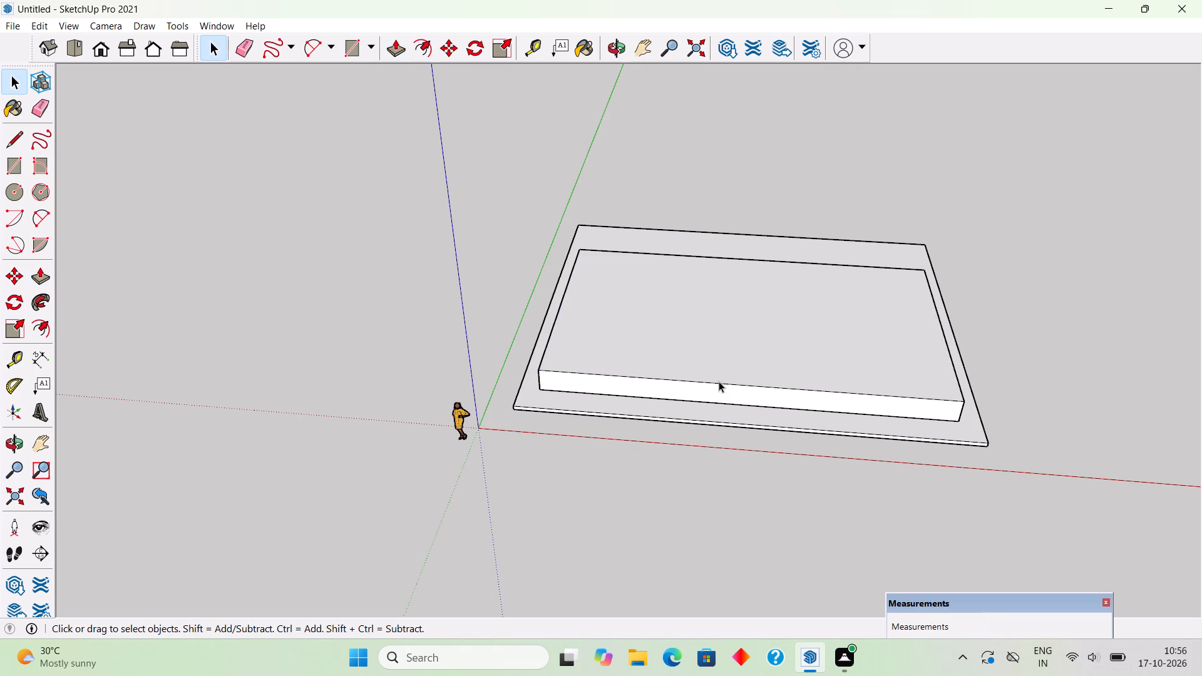
right_click(719, 381)
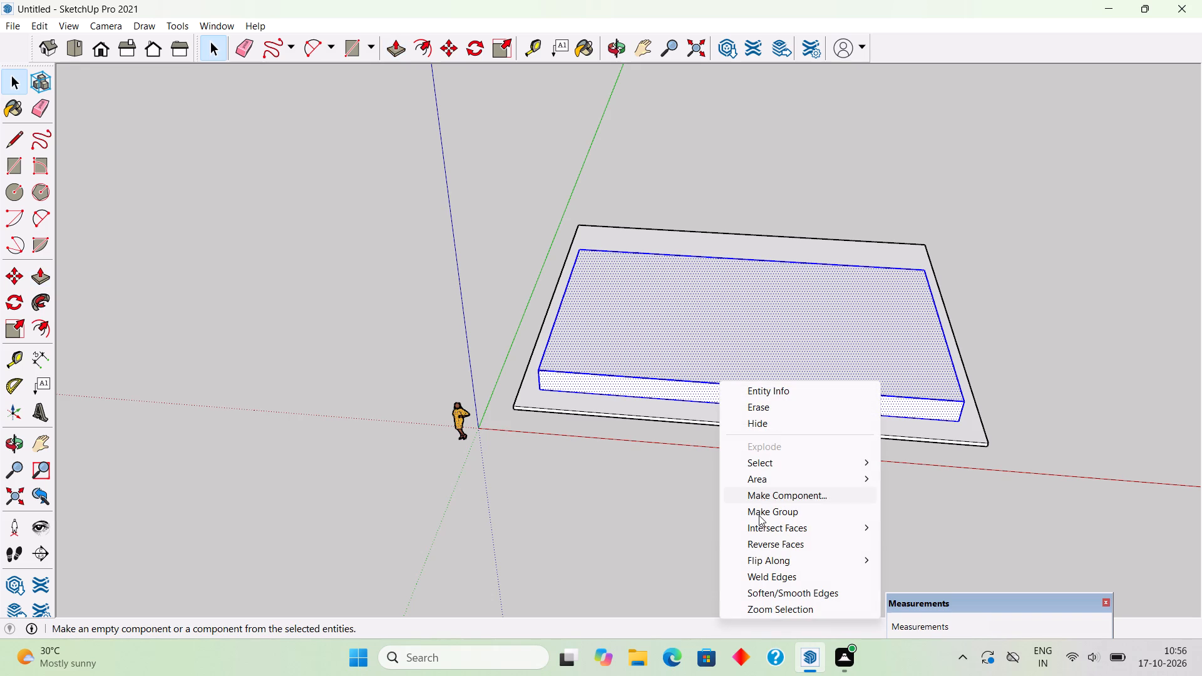
left_click(759, 515)
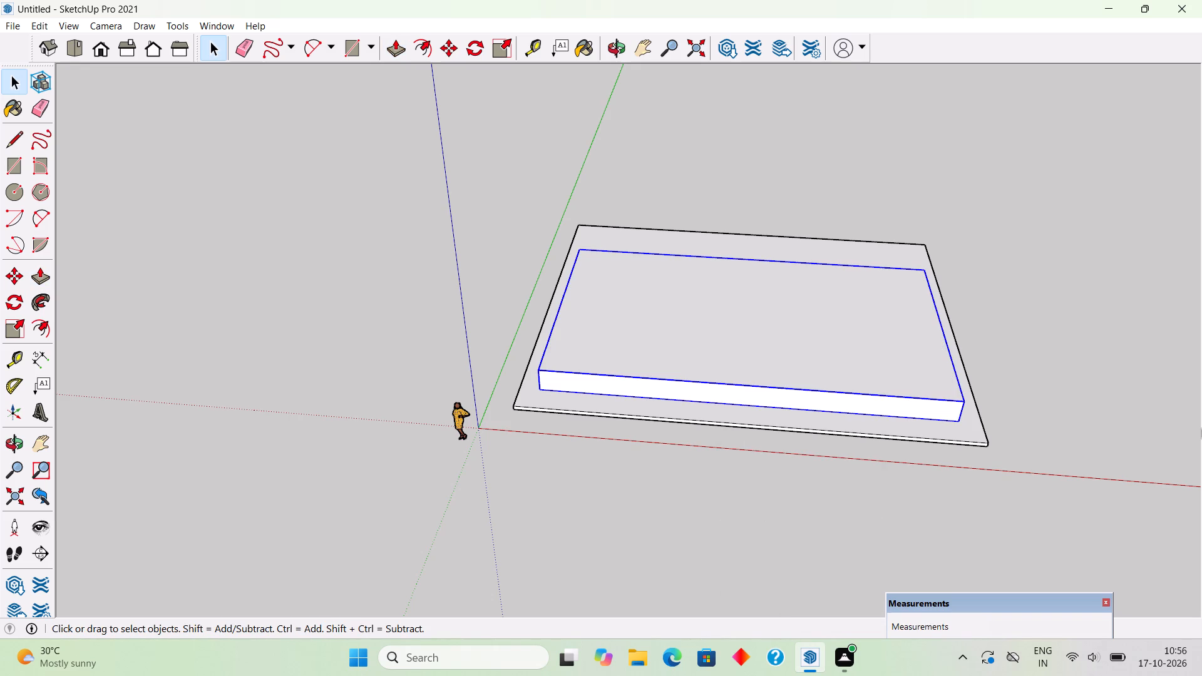
left_click(1201, 428)
left_click(1149, 343)
Place a guide line 9" outward from the block's bottom short edge, at the end farthest from the origin.
middle_click_drag(1104, 354, 822, 195)
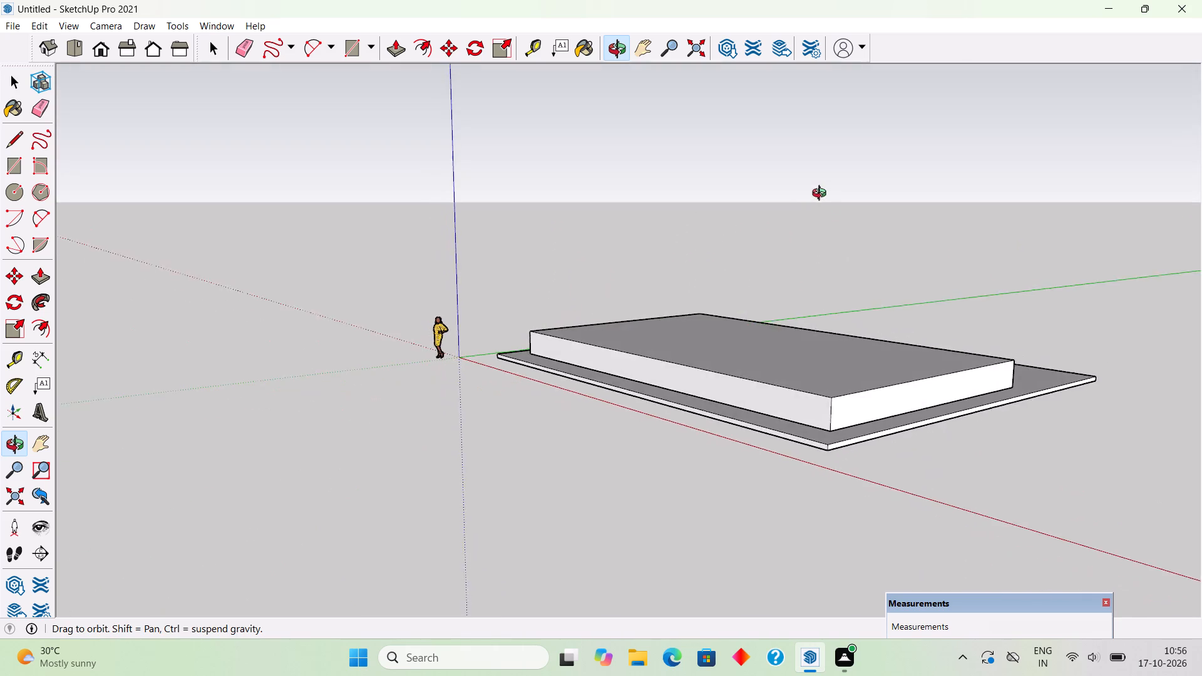
middle_click_drag(822, 195, 792, 221)
scroll(846, 431, "up", 4)
middle_click_drag(988, 427, 1071, 548)
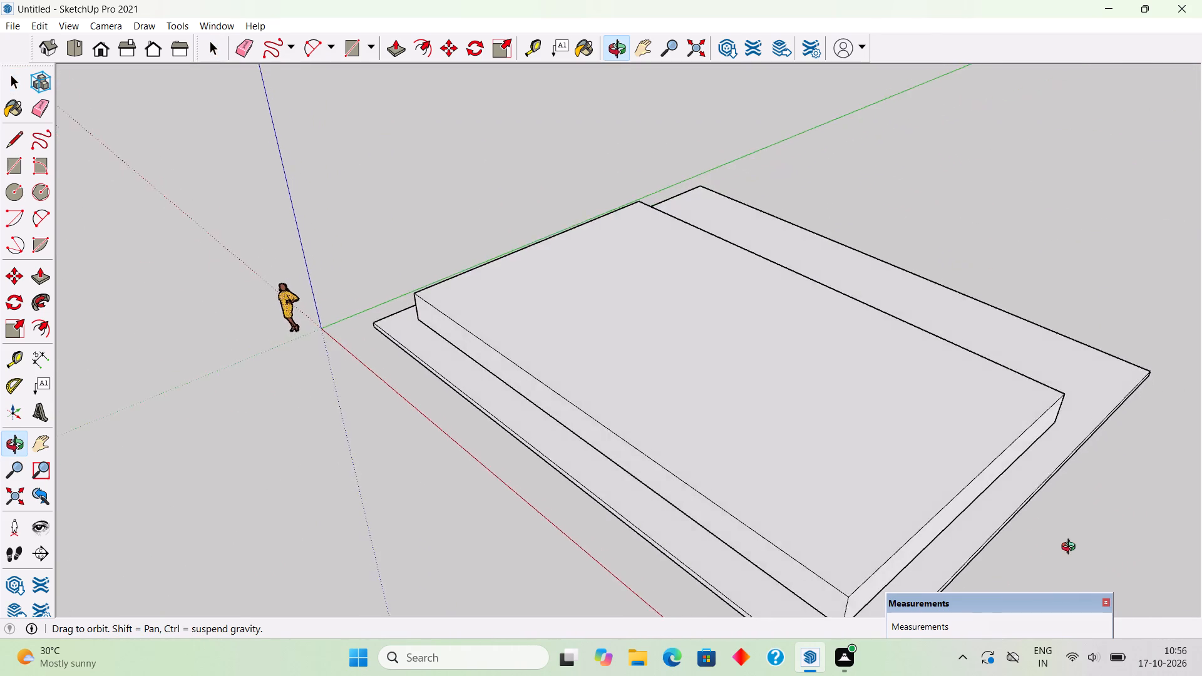
middle_click_drag(1071, 548, 1081, 508)
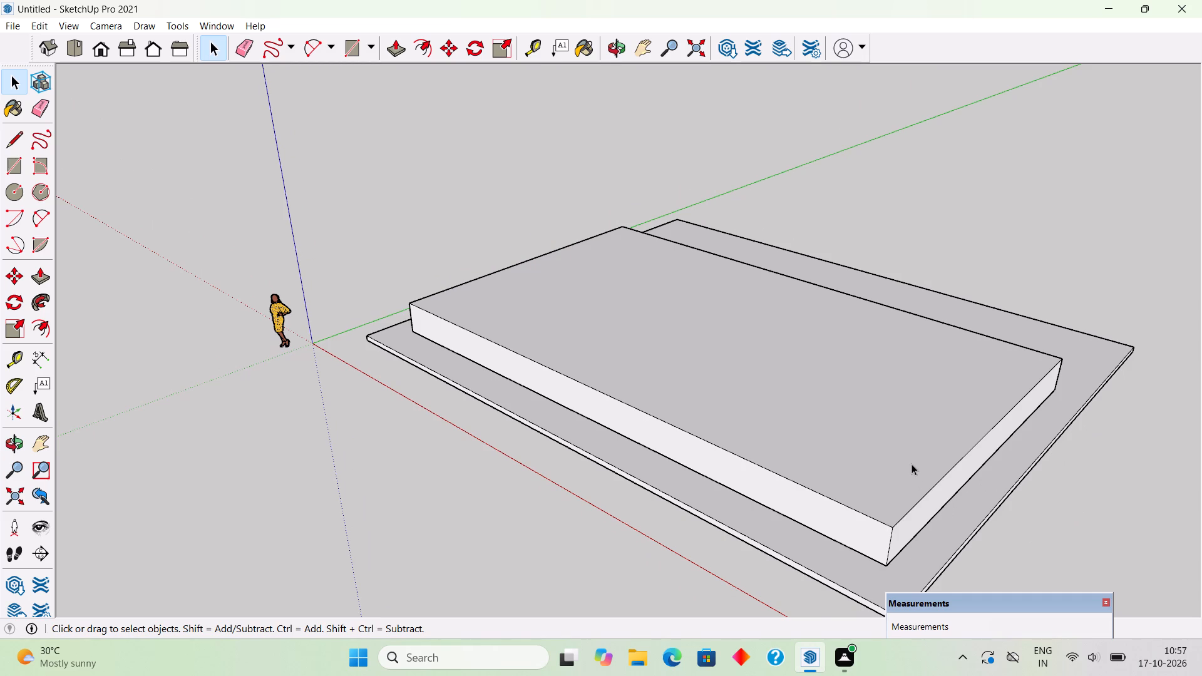
scroll(911, 462, "down", 1)
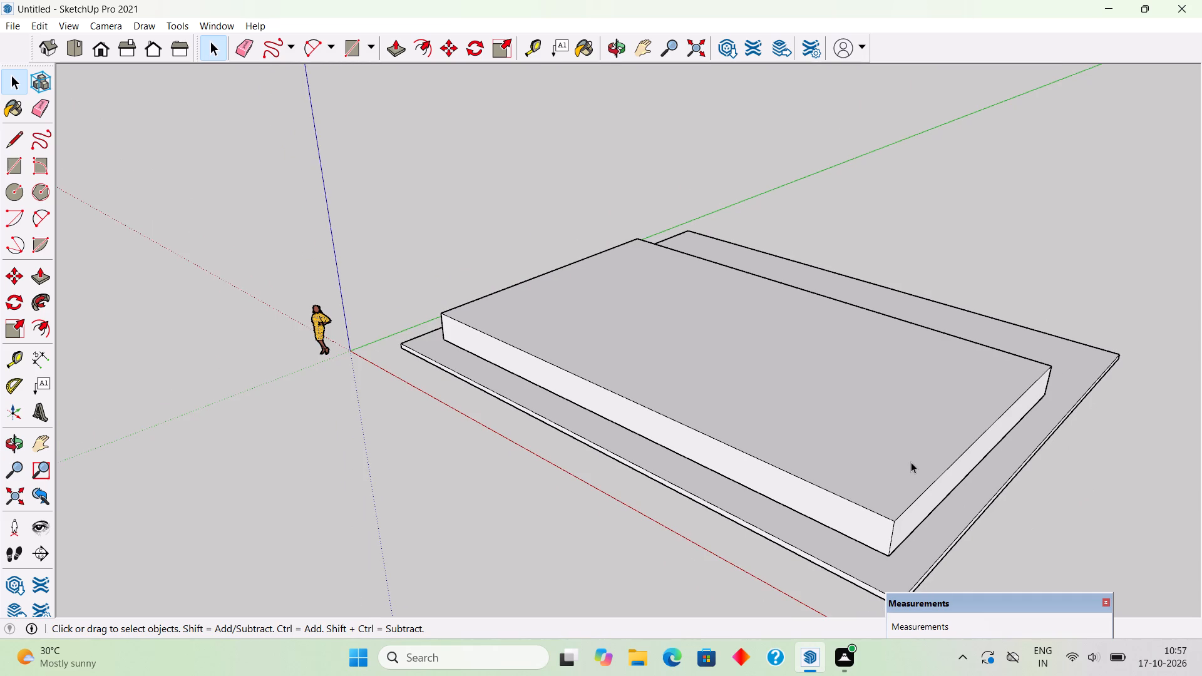
key("r")
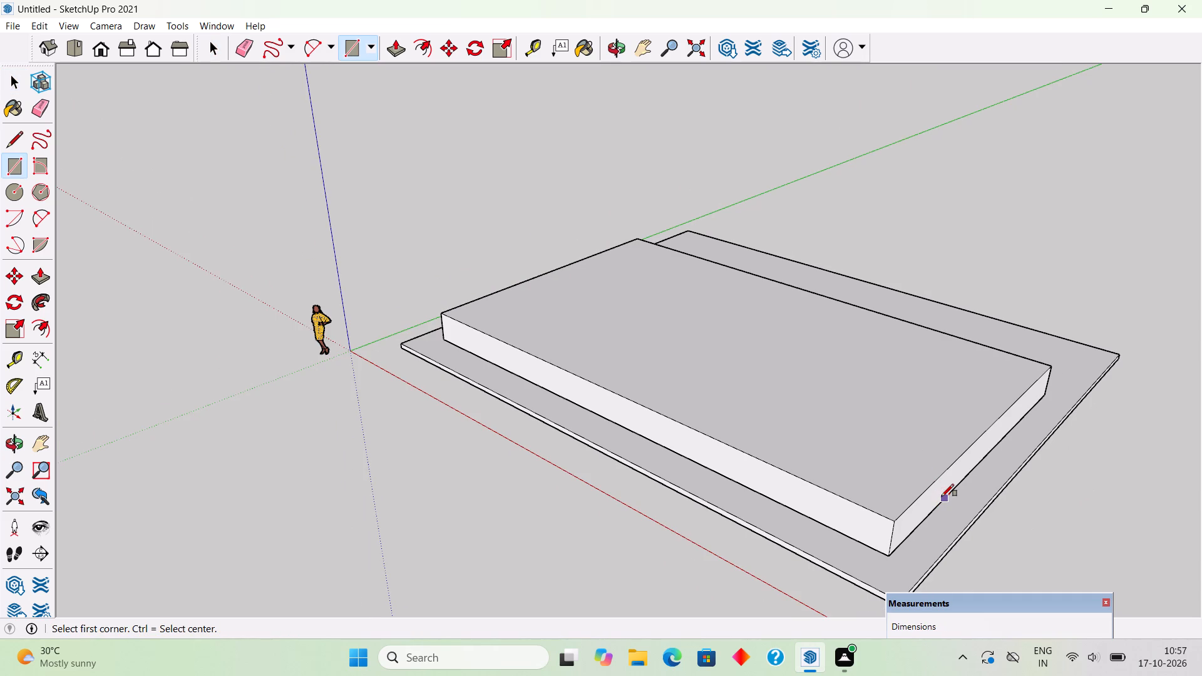
key("t")
left_click(940, 506)
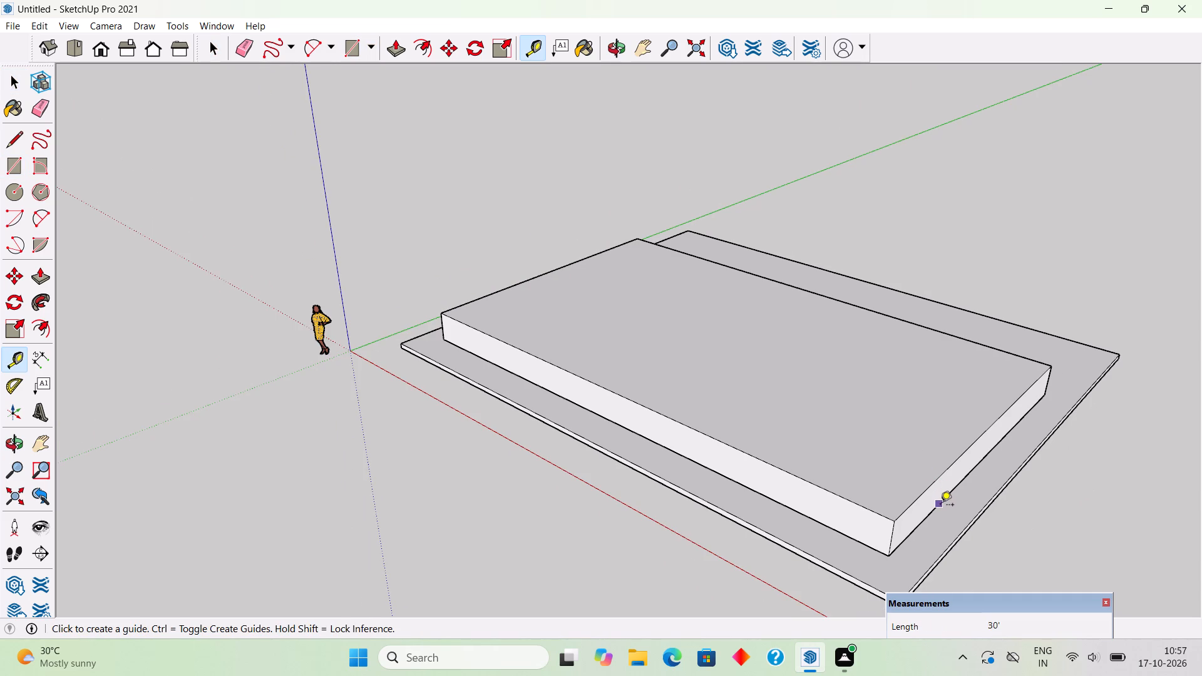
type("9\"")
key("Return")
key("space")
Add guide lines along both bottom long edges of the block, extending past its far short end.
type("r")
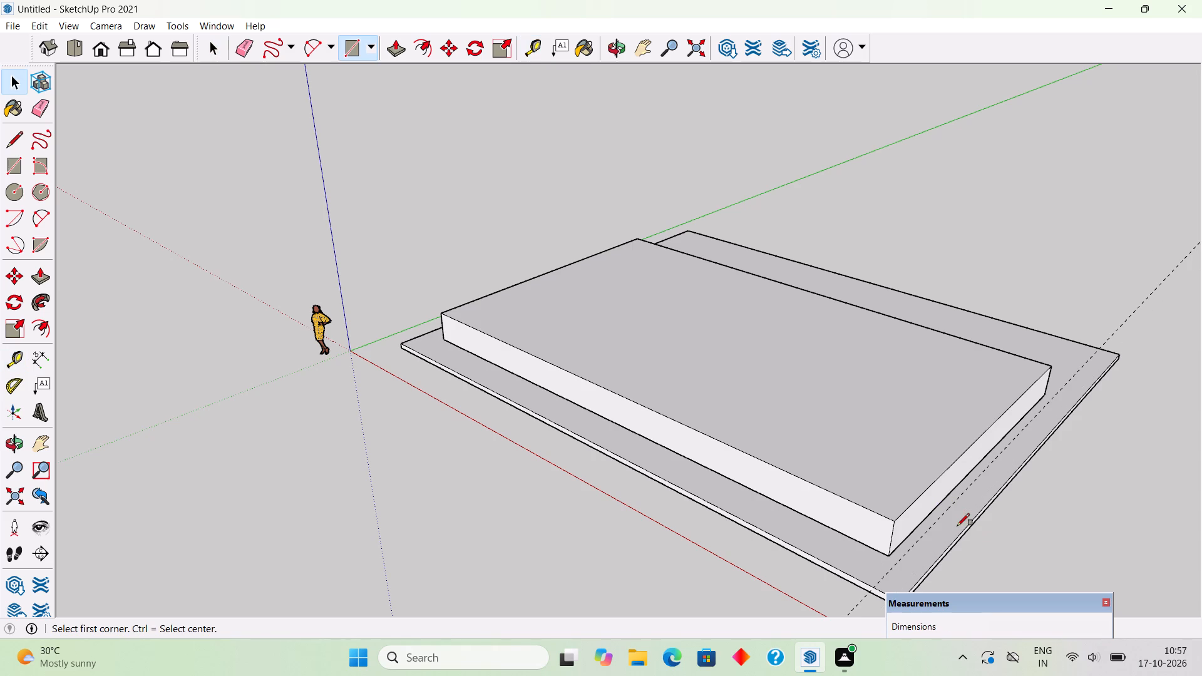
middle_click_drag(1040, 319, 895, 332)
scroll(881, 315, "down", 9)
middle_click_drag(912, 346, 856, 548)
scroll(873, 537, "up", 14)
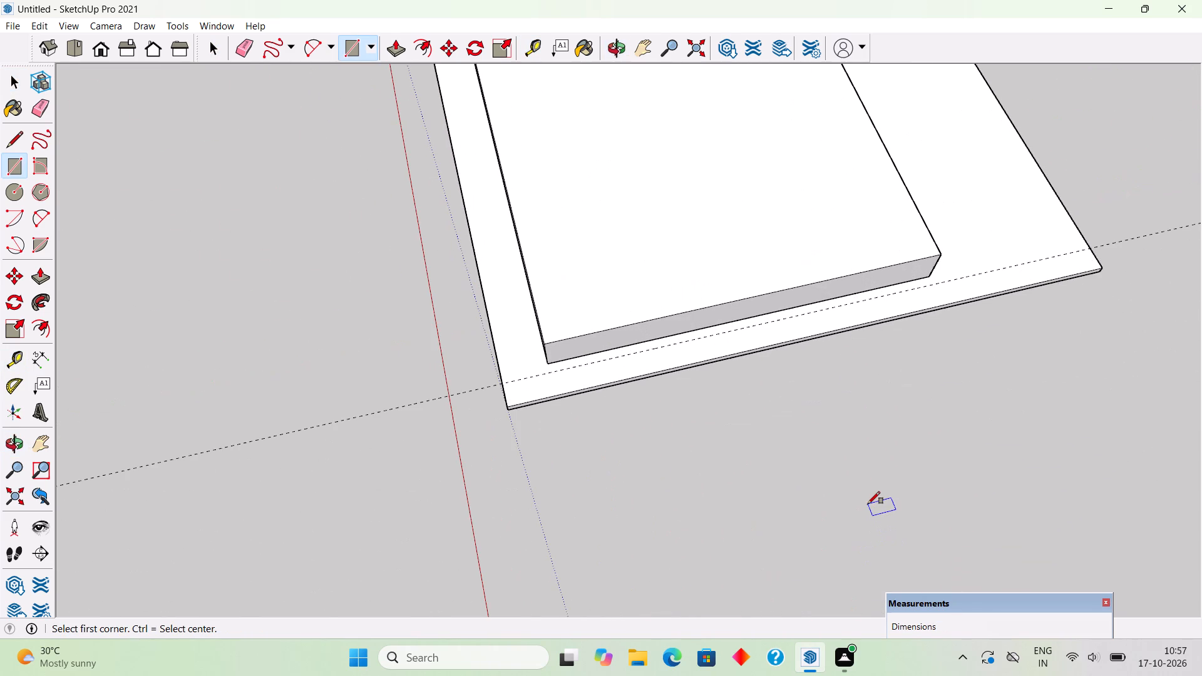
scroll(681, 464, "up", 3)
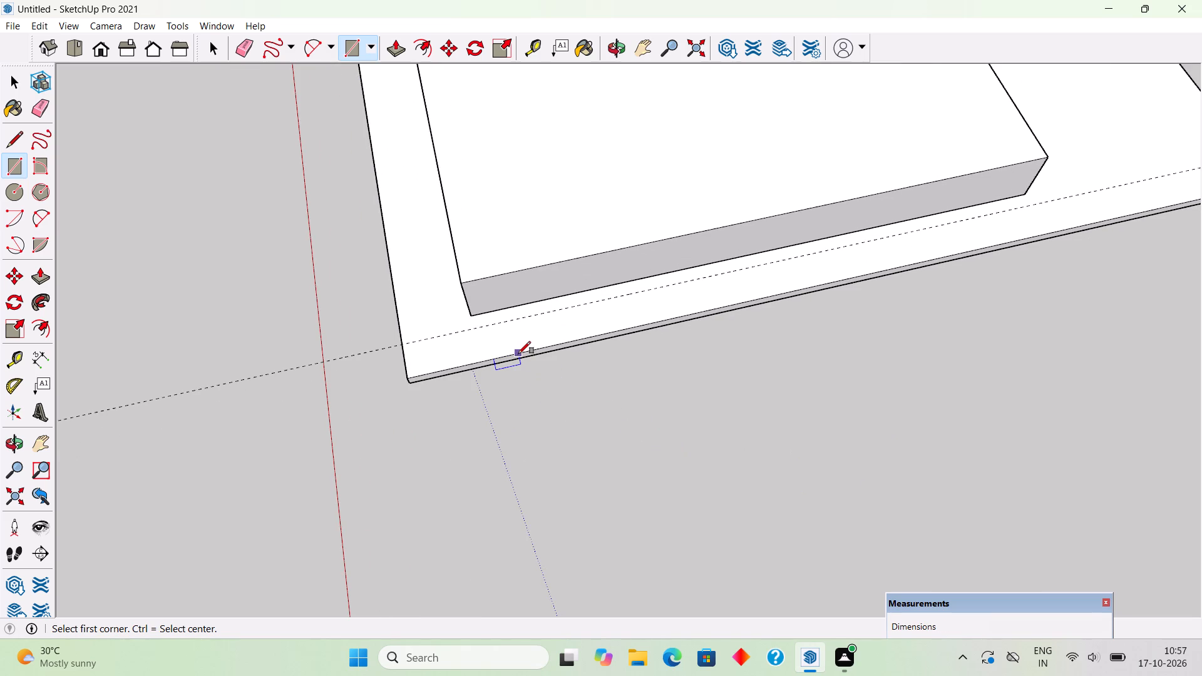
key("t")
middle_click_drag(908, 218, 671, 198)
scroll(671, 198, "down", 2)
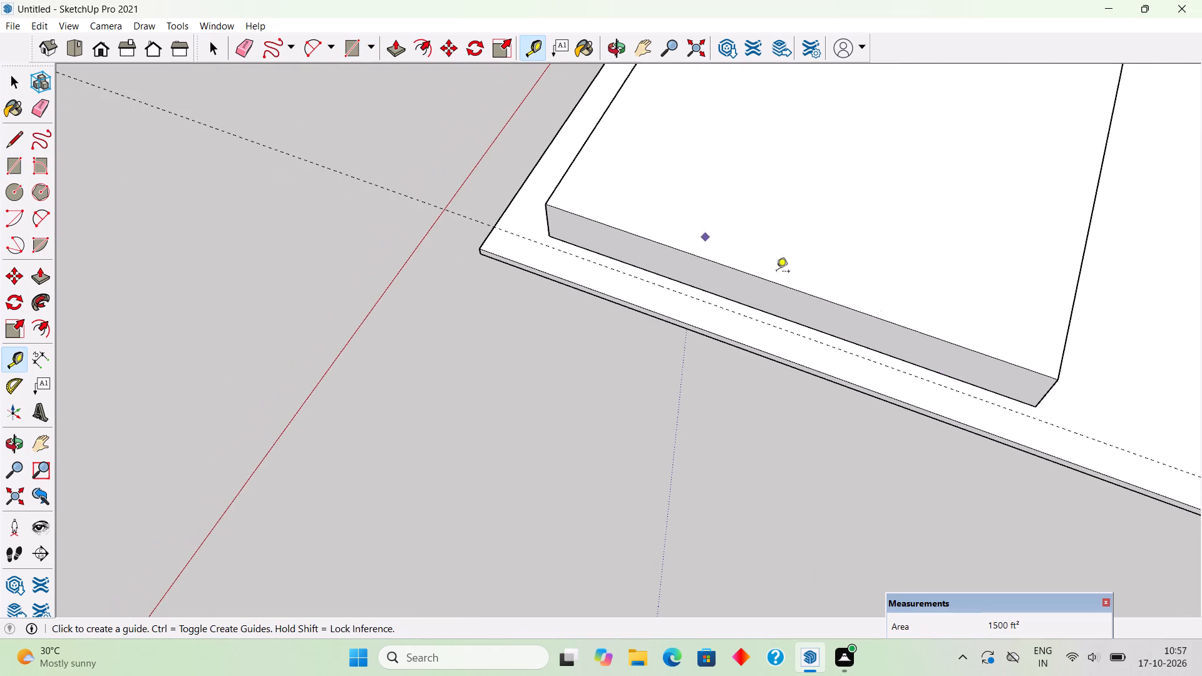
middle_click_drag(1057, 330, 1000, 231)
middle_click_drag(1059, 333, 1009, 213)
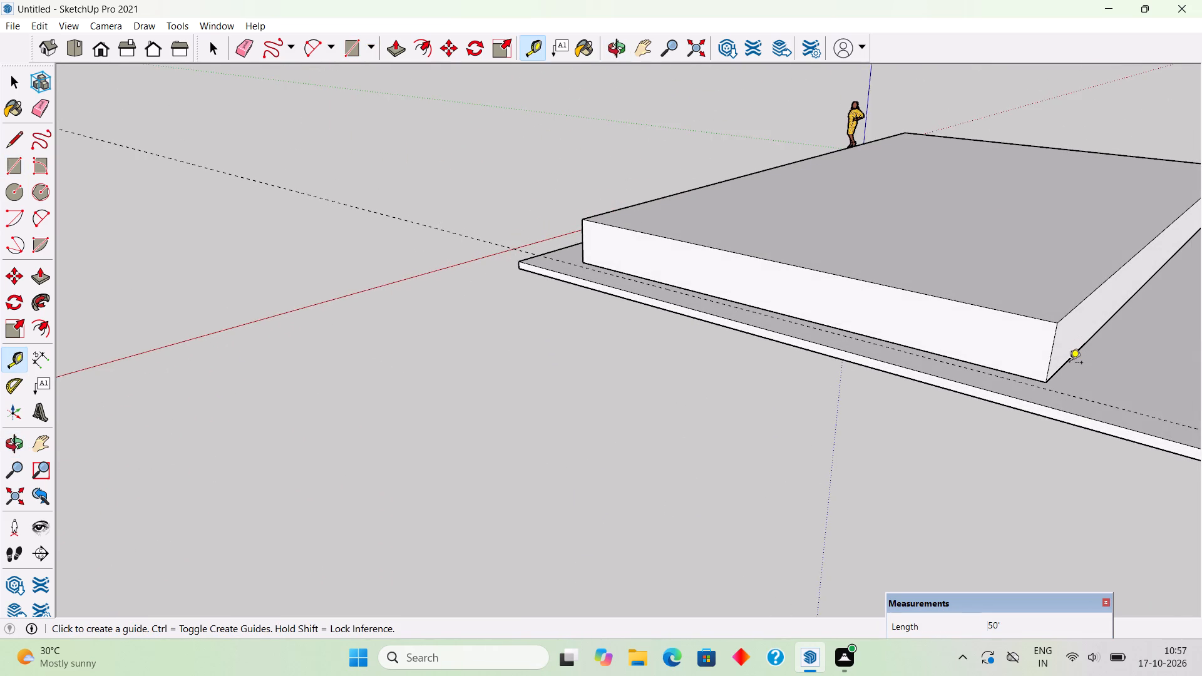
scroll(1069, 364, "up", 2)
double_click(1069, 364)
middle_click_drag(610, 312, 973, 422)
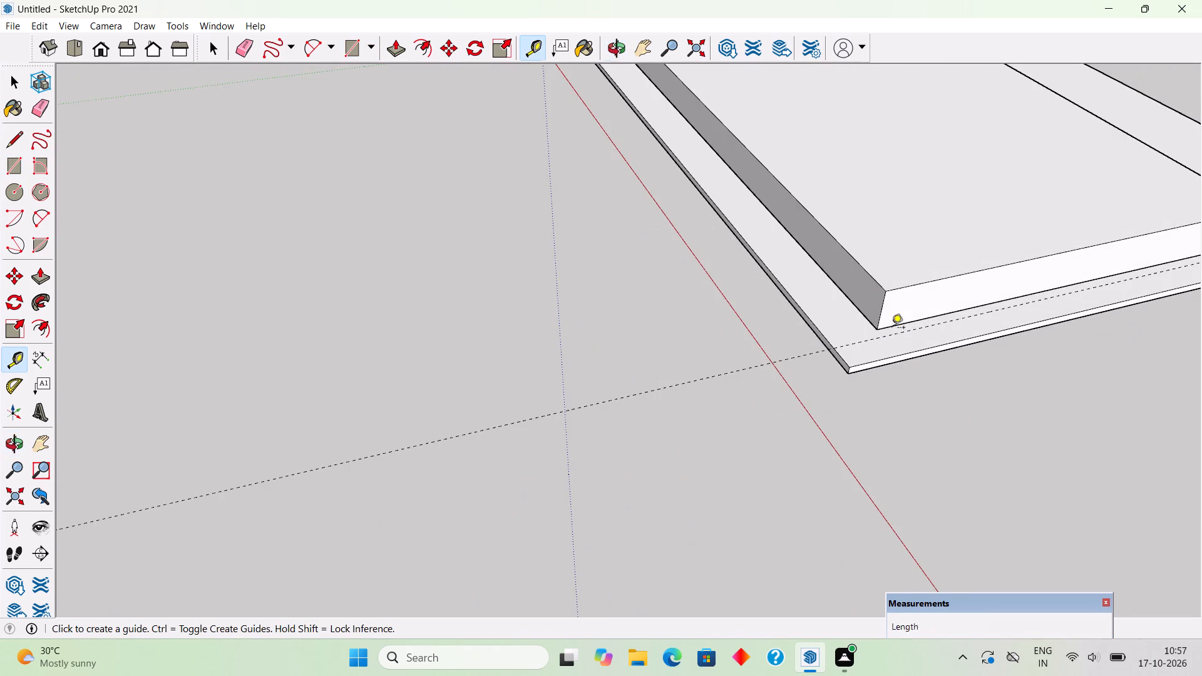
scroll(872, 293, "up", 3)
double_click(855, 309)
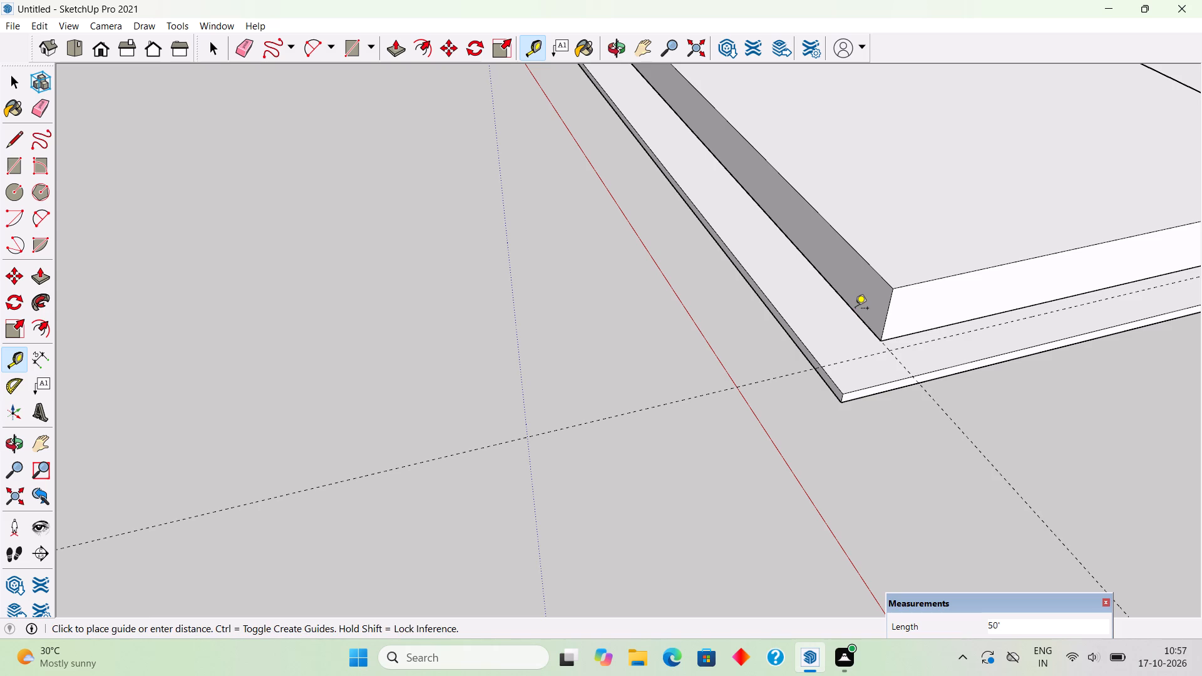
Draw a 30' by 9" rectangle on the slab between the block's far short edge and the 9" guide.
key("r")
scroll(835, 232, "down", 3)
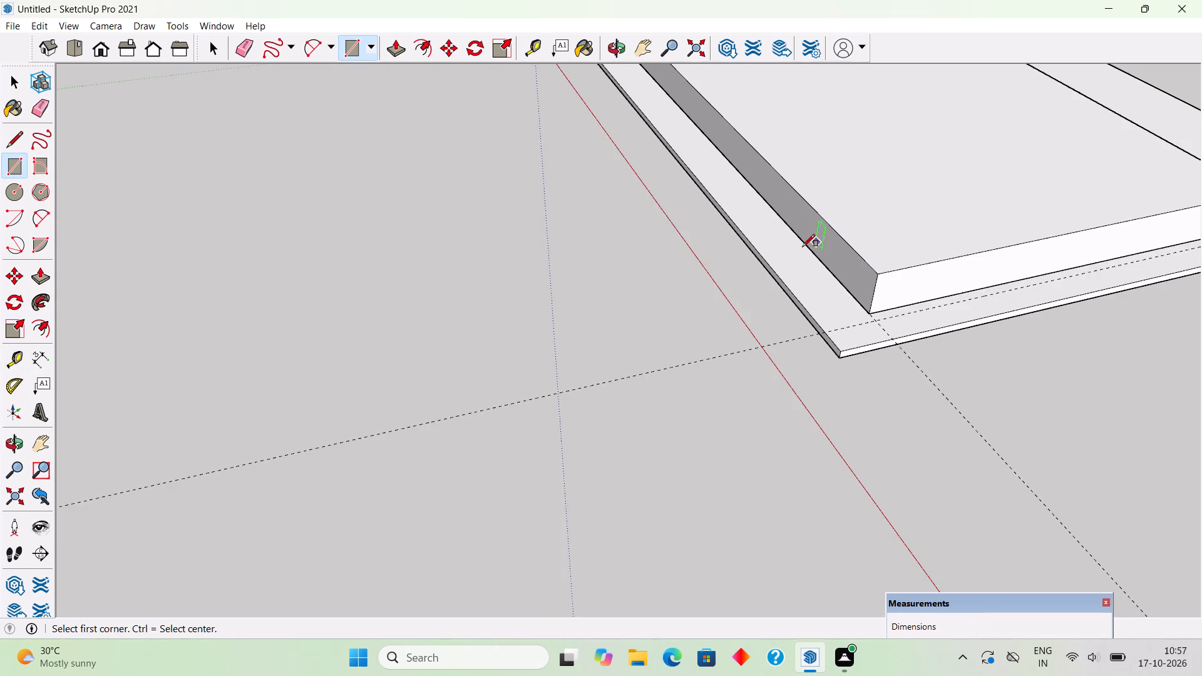
scroll(801, 247, "down", 5)
middle_click_drag(1047, 290, 986, 444)
scroll(1132, 309, "up", 5)
scroll(1114, 419, "up", 4)
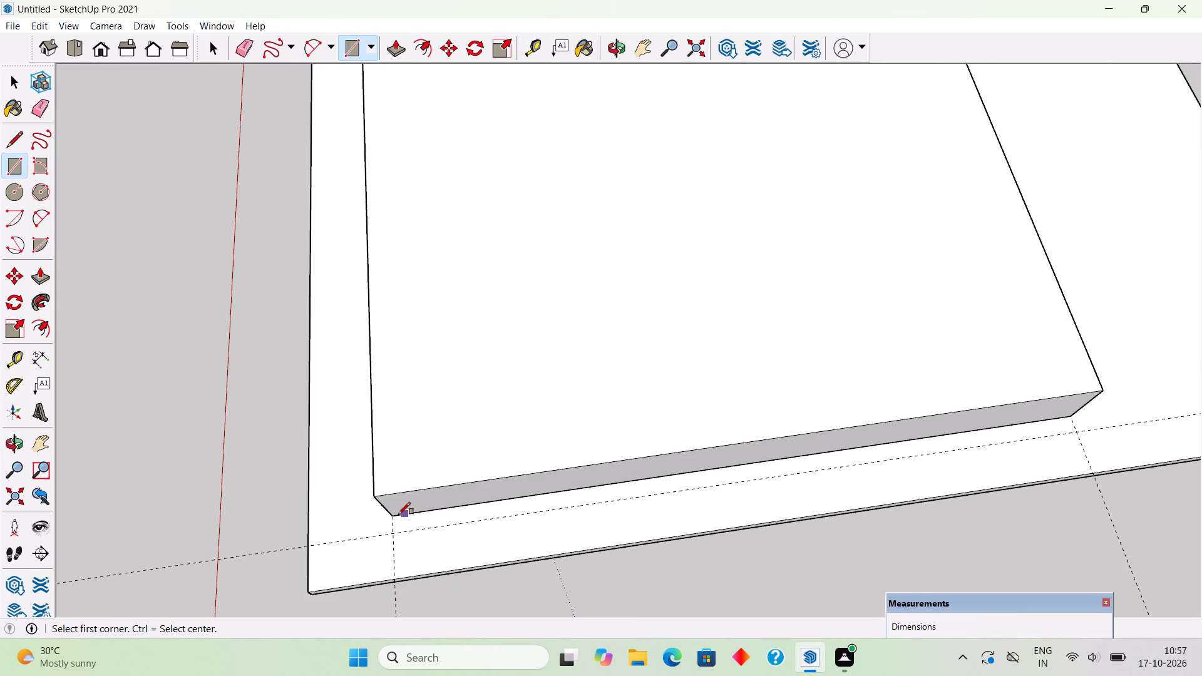
left_click(396, 515)
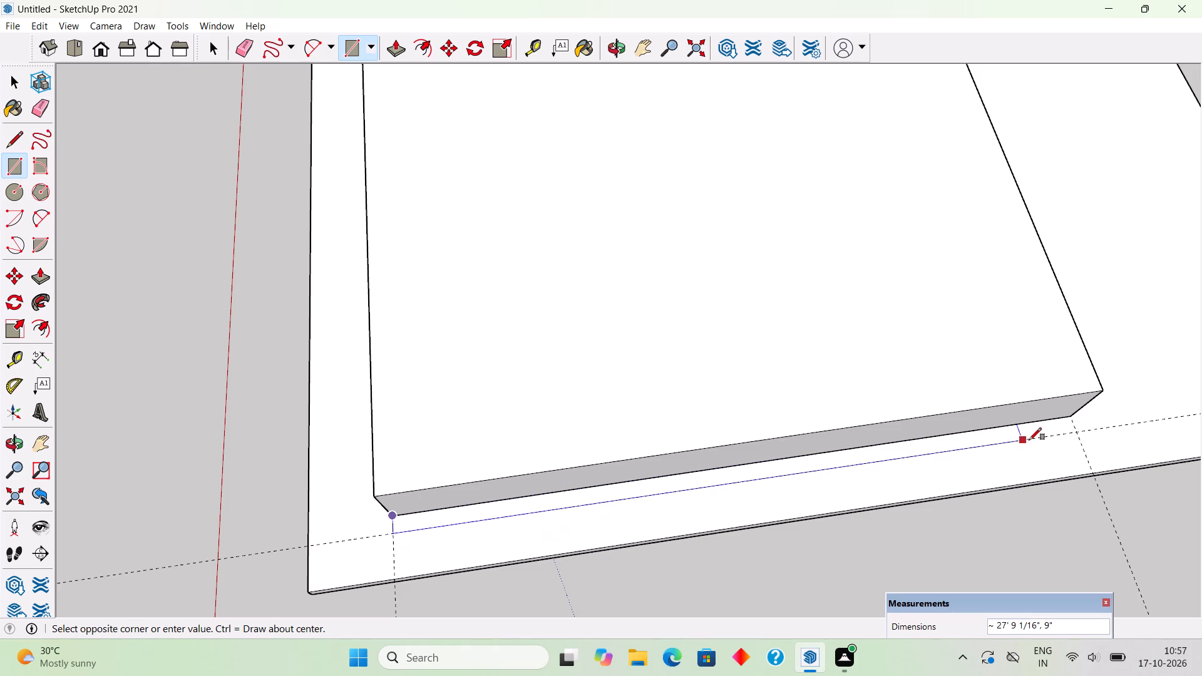
left_click(1079, 433)
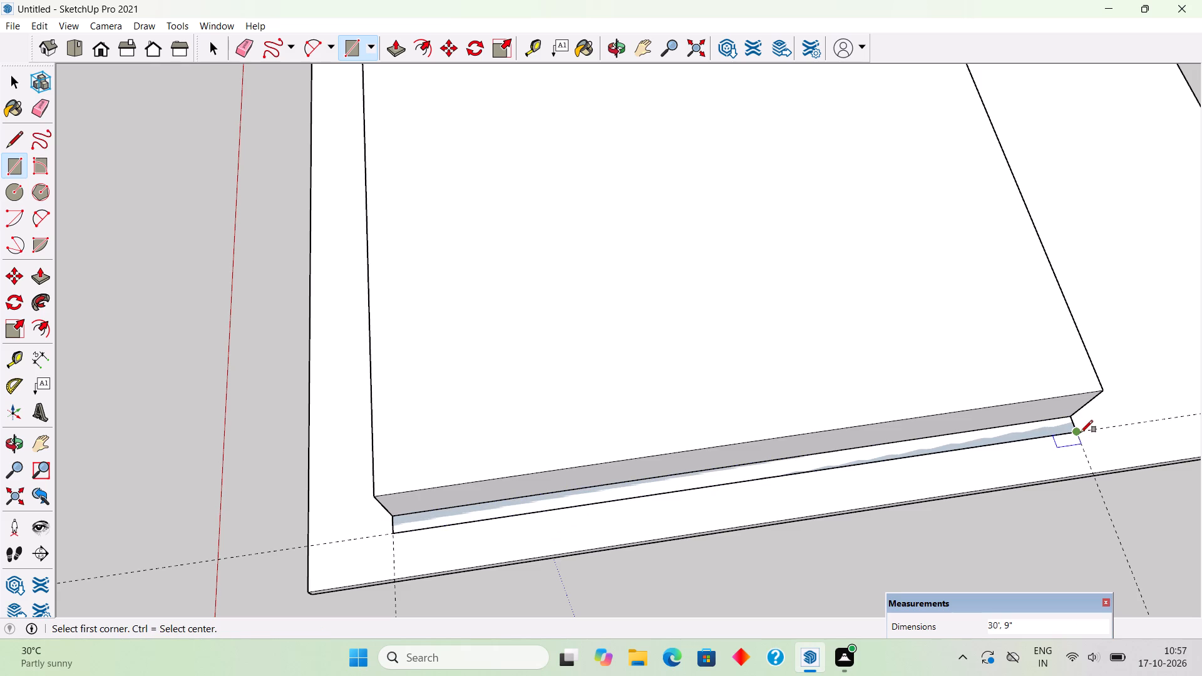
Push/Pull the 30' by 9" strip up 30' to form an end wall.
key("p")
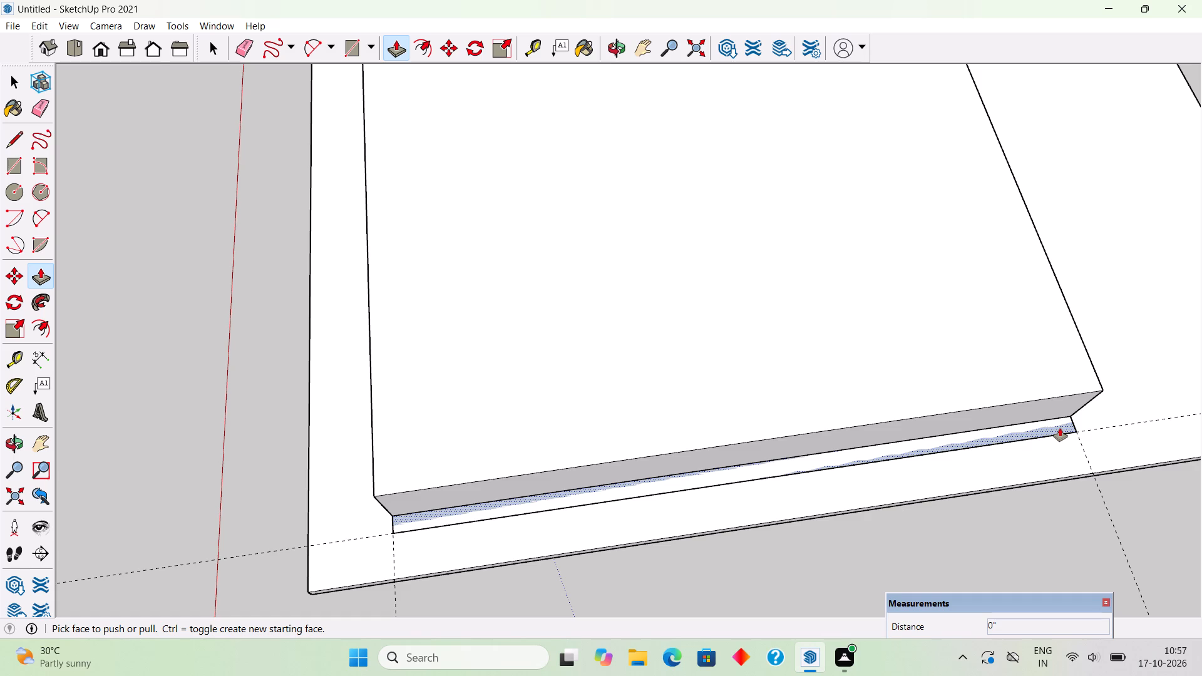
left_click(1060, 428)
scroll(1077, 383, "down", 4)
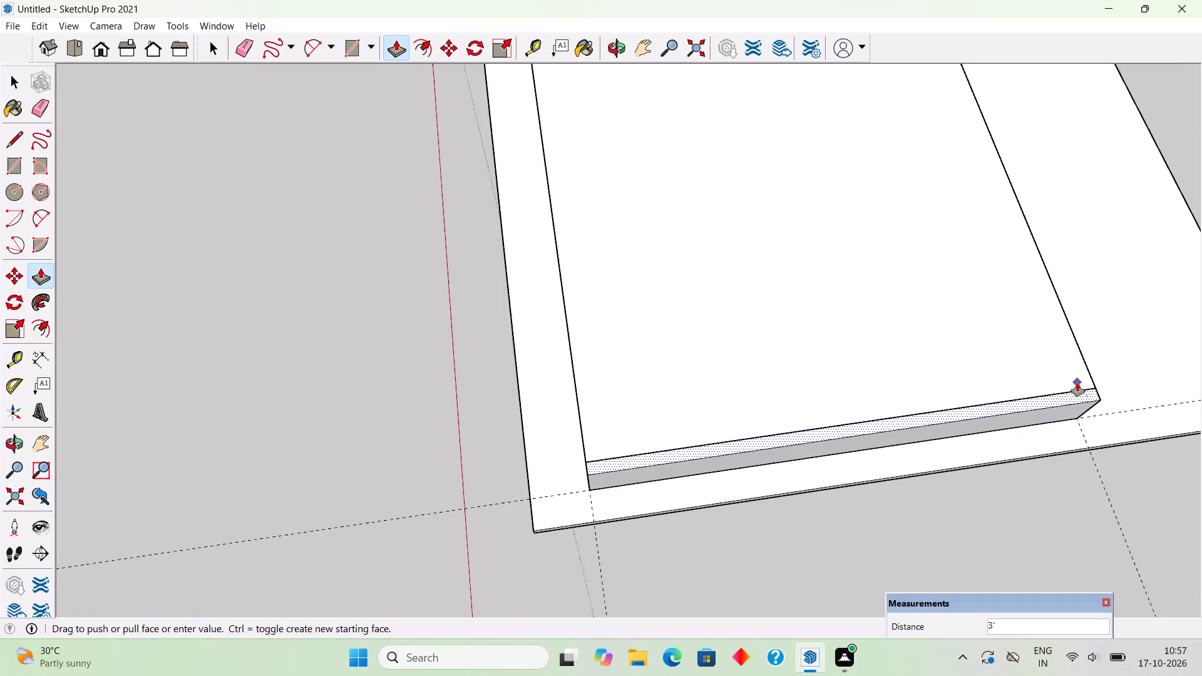
scroll(1077, 383, "down", 3)
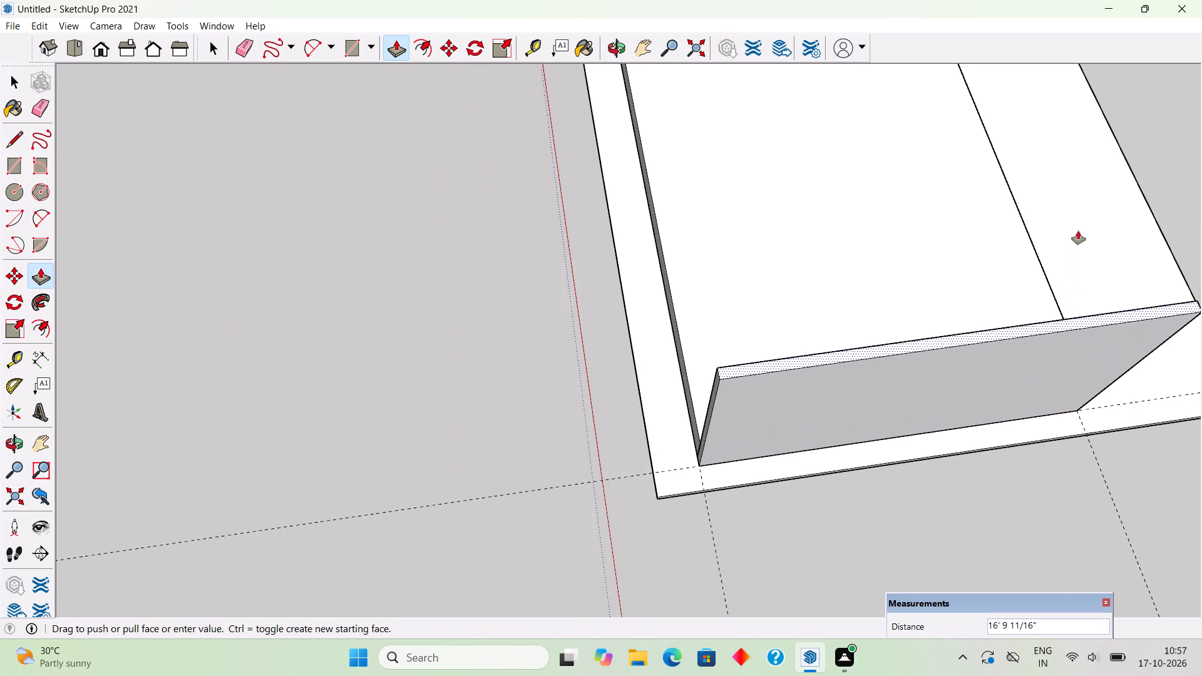
scroll(1078, 231, "down", 16)
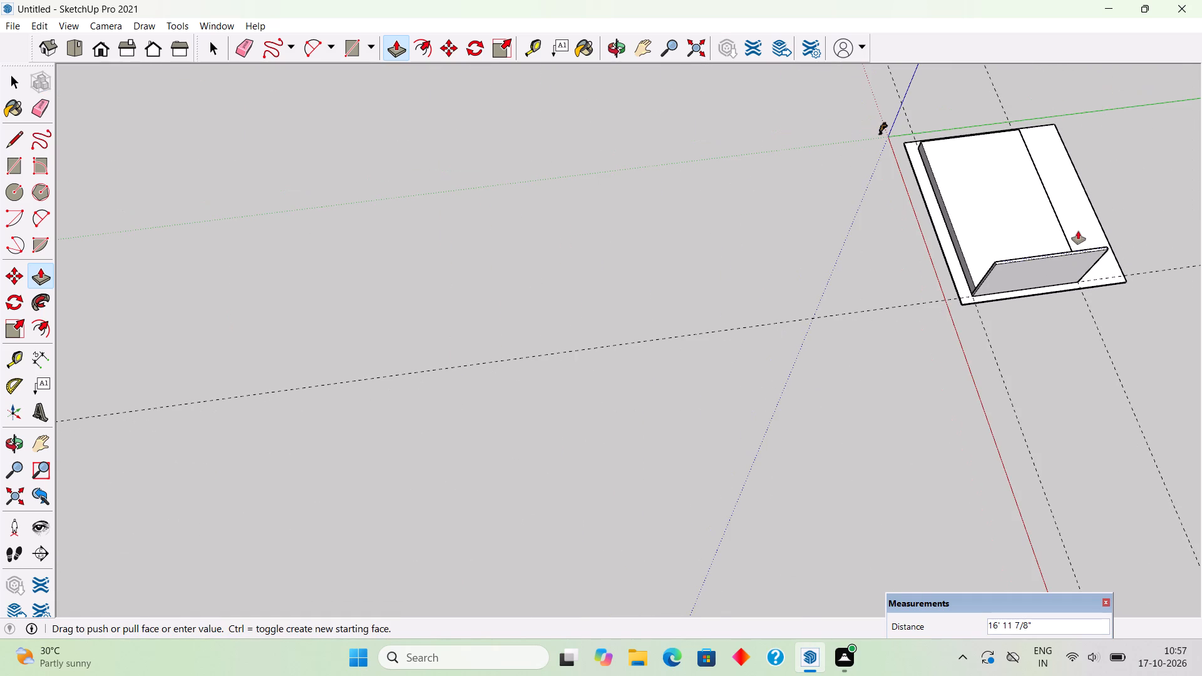
middle_click_drag(1083, 213, 1065, 83)
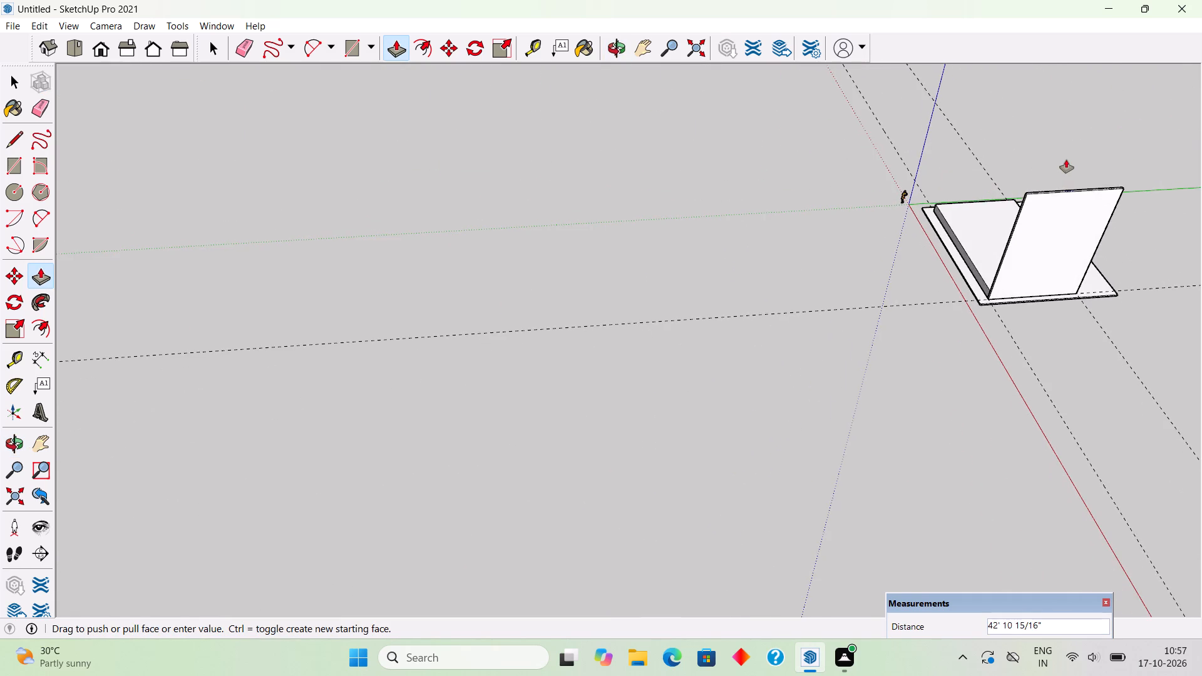
scroll(1066, 158, "up", 6)
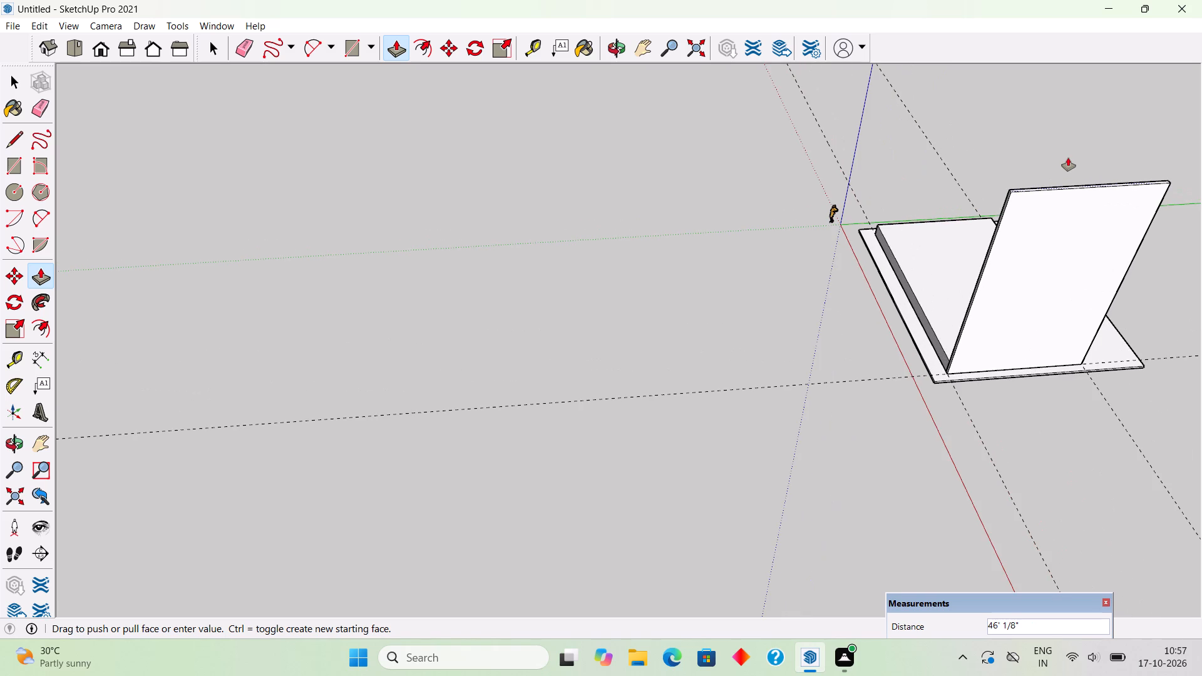
type("30'")
key("Return")
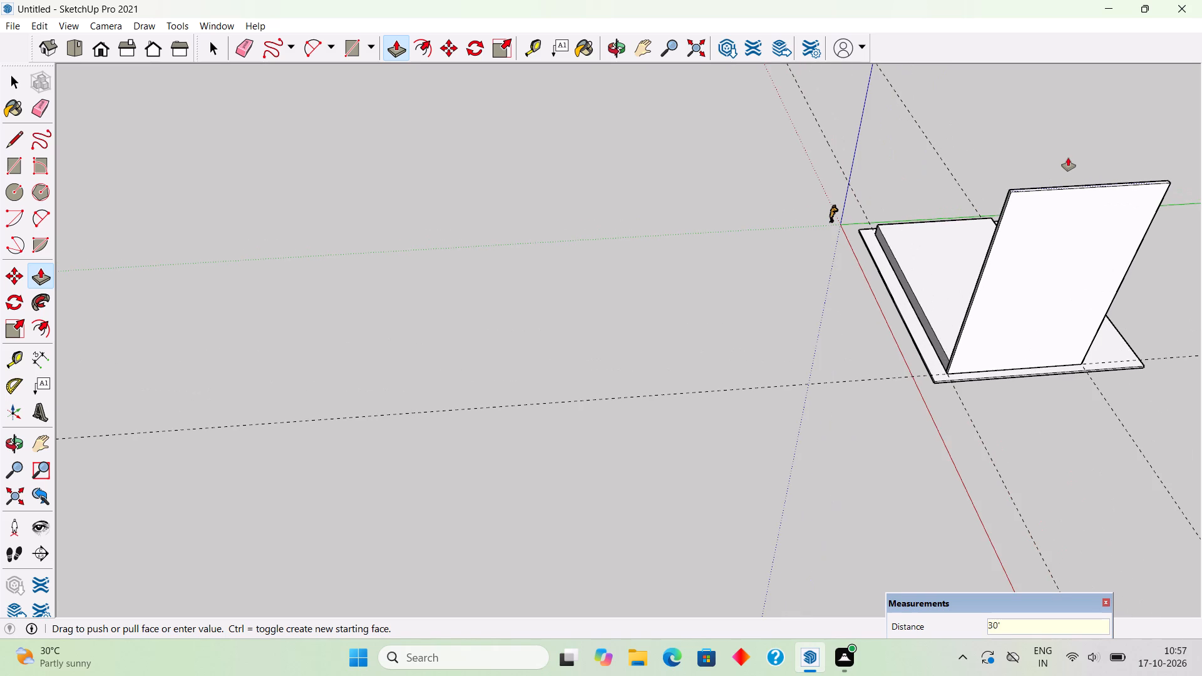
Make the whole 30' high end wall a group.
key("space")
triple_click(1034, 289)
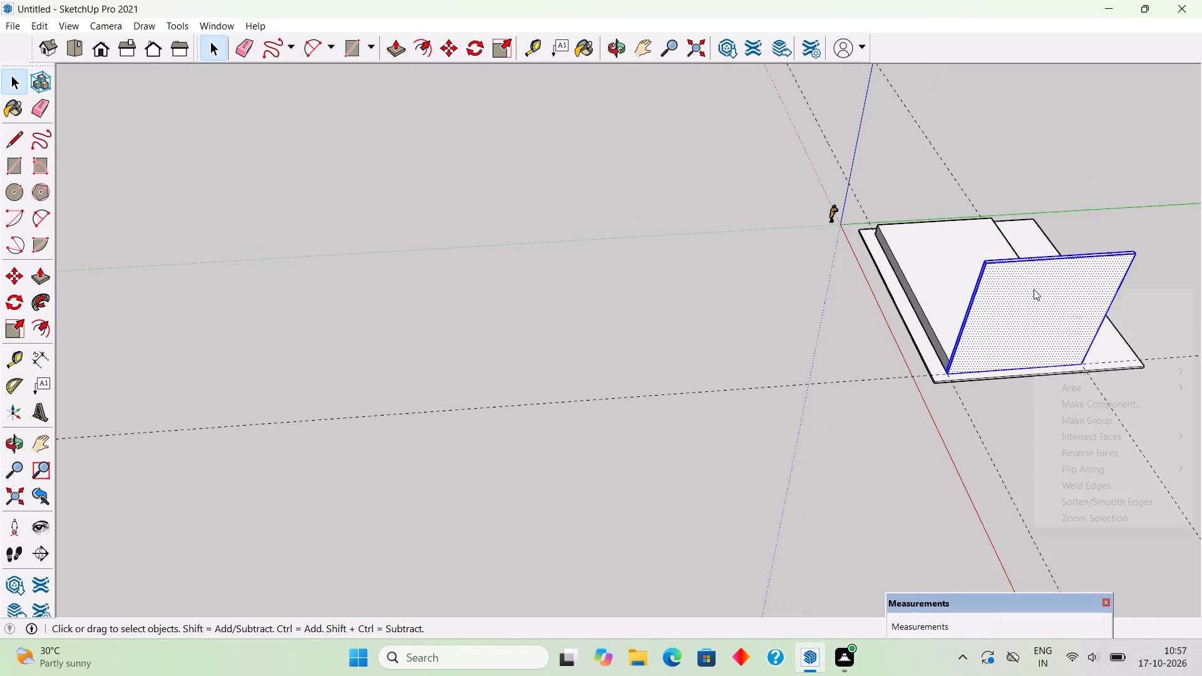
right_click(1034, 289)
left_click(1070, 426)
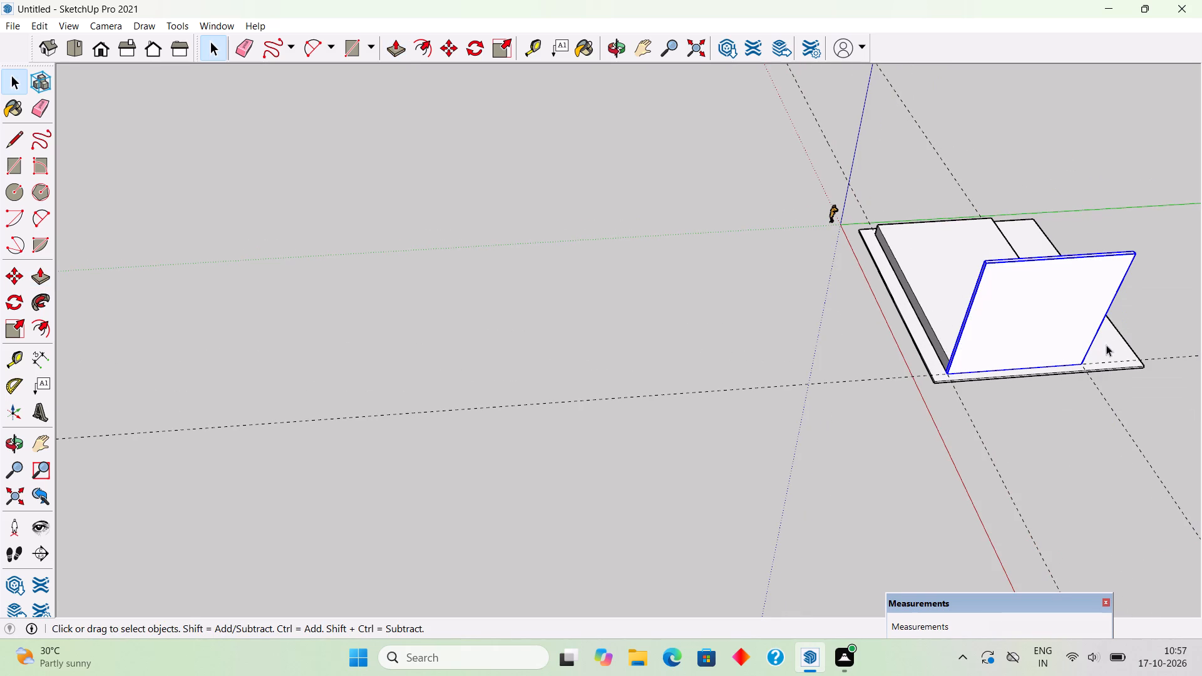
left_click(1119, 335)
Examine the end wall, raised block and slab from several sides.
middle_click_drag(1135, 295, 711, 95)
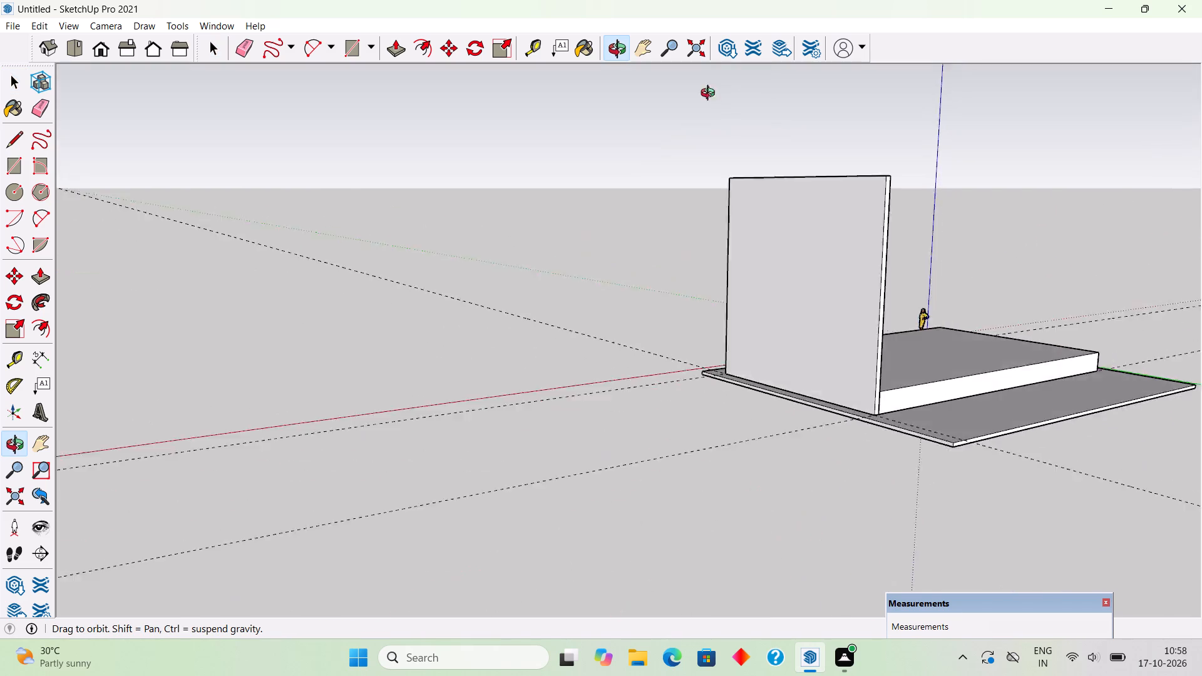
middle_click_drag(711, 95, 959, 250)
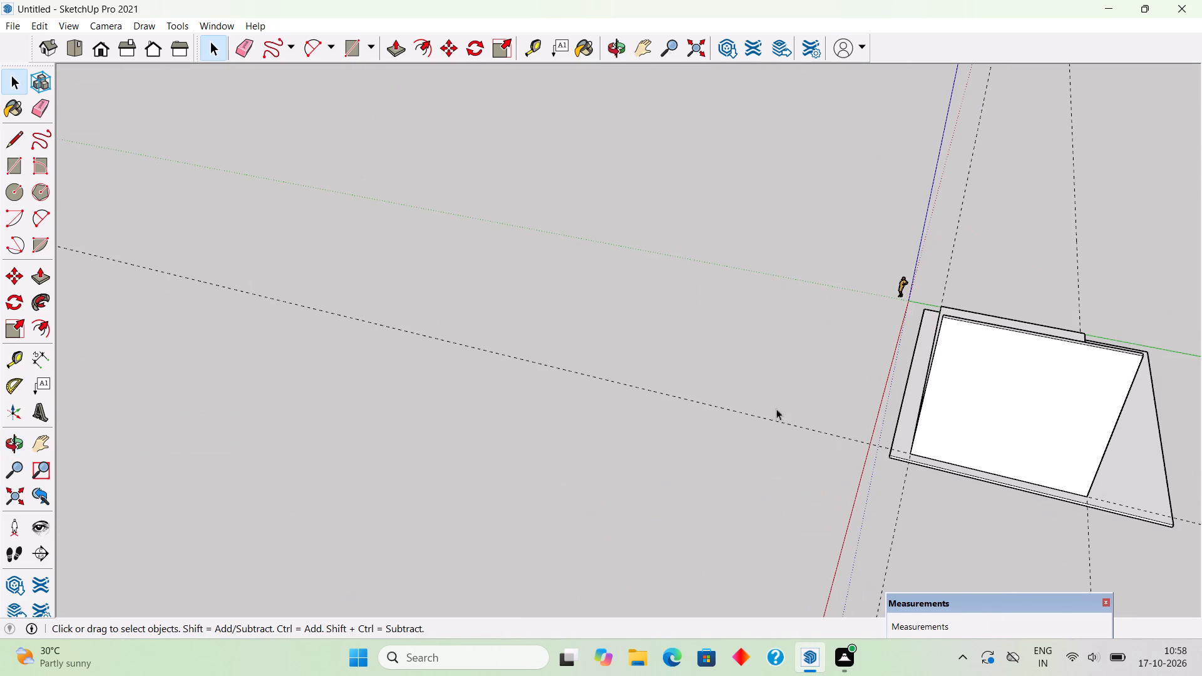
middle_click_drag(818, 417, 1151, 364)
middle_click_drag(462, 310, 980, 380)
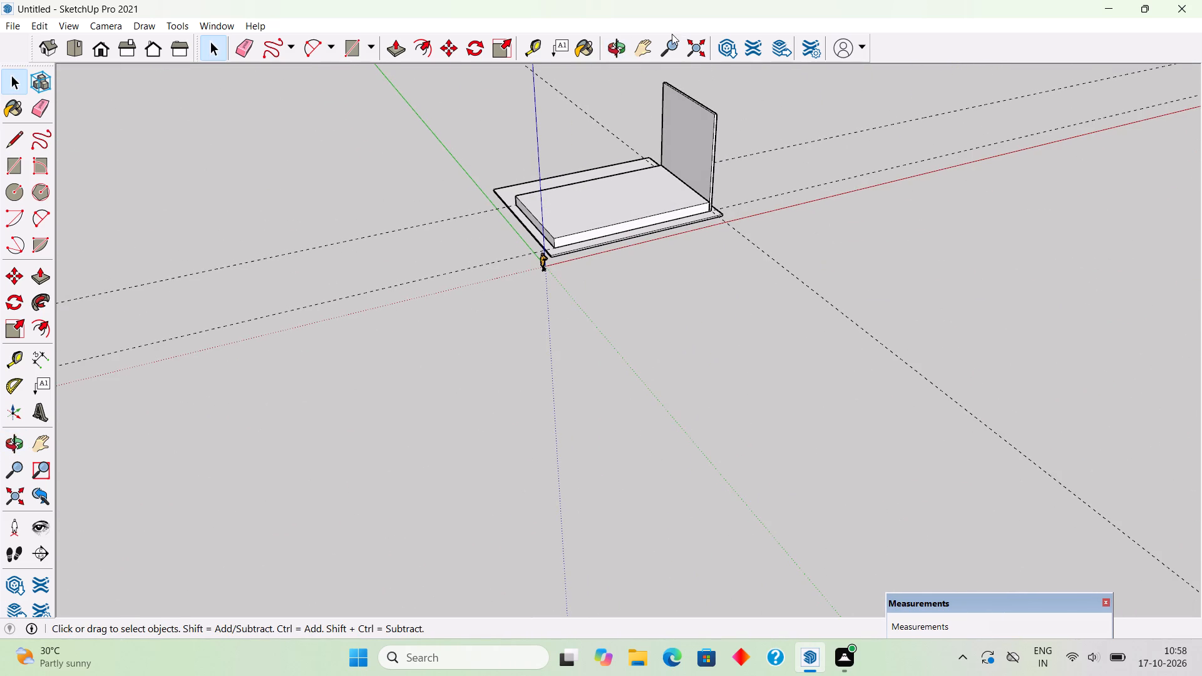
scroll(651, 58, "up", 10)
middle_click_drag(769, 298, 660, 354)
scroll(662, 354, "down", 3)
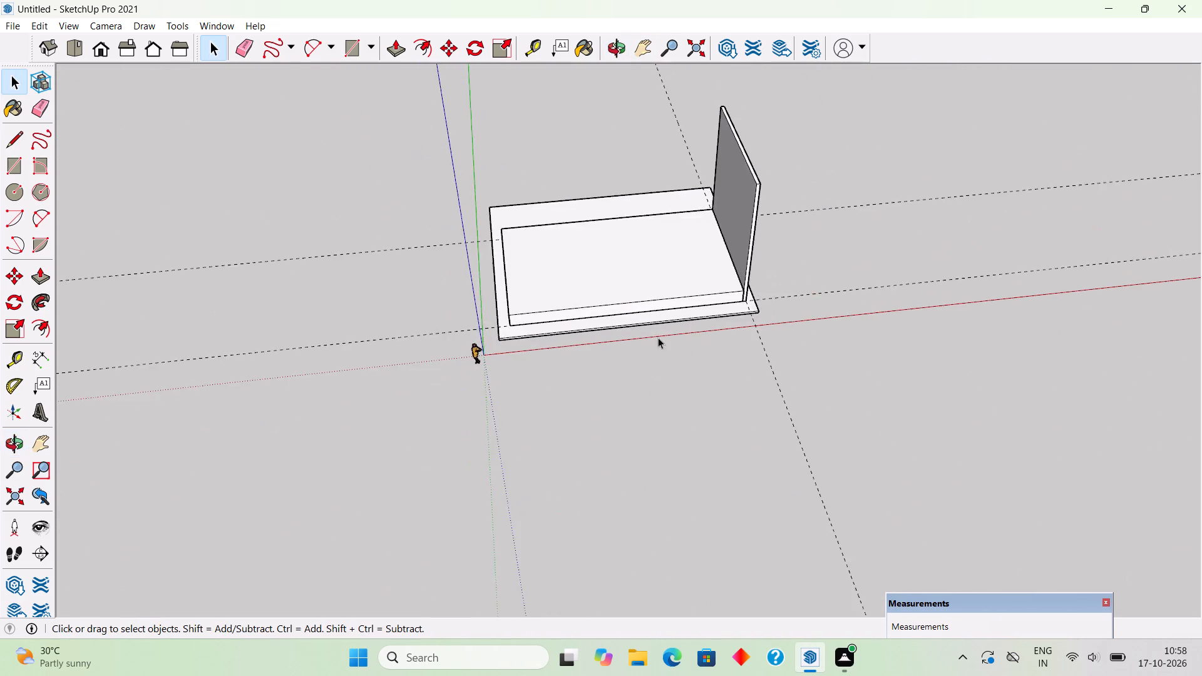
scroll(658, 337, "down", 3)
scroll(683, 128, "up", 5)
scroll(756, 376, "up", 1)
middle_click_drag(753, 322, 722, 125)
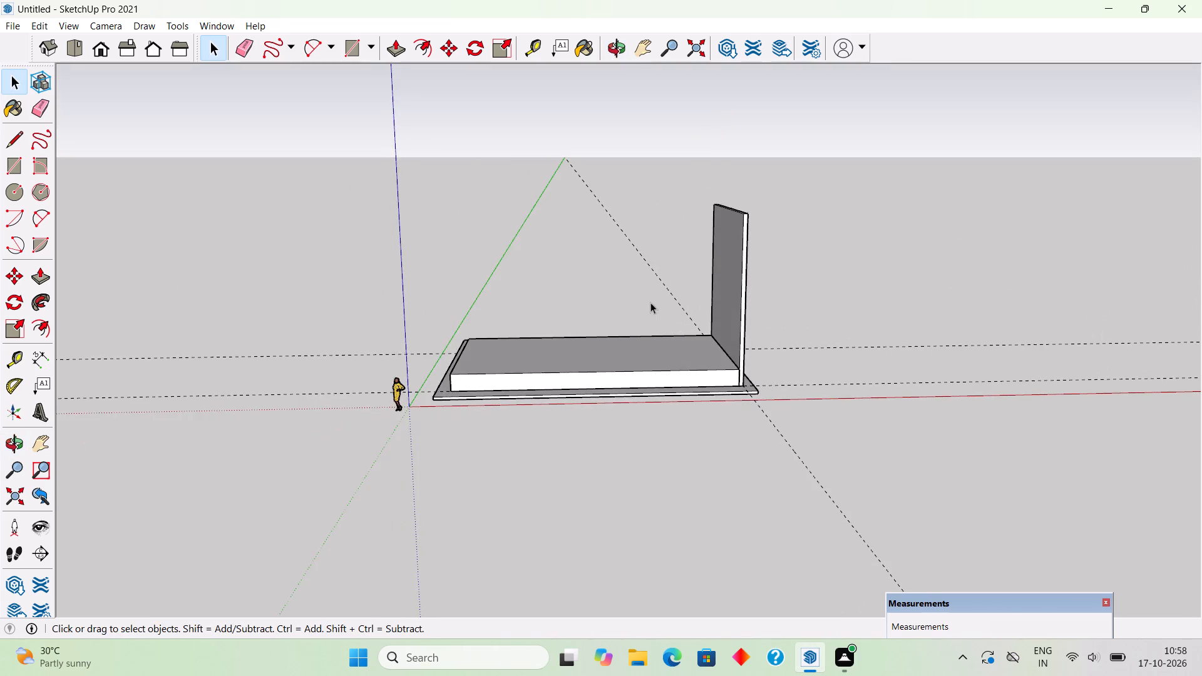
scroll(655, 309, "up", 5)
middle_click_drag(692, 329, 732, 377)
scroll(732, 377, "up", 1)
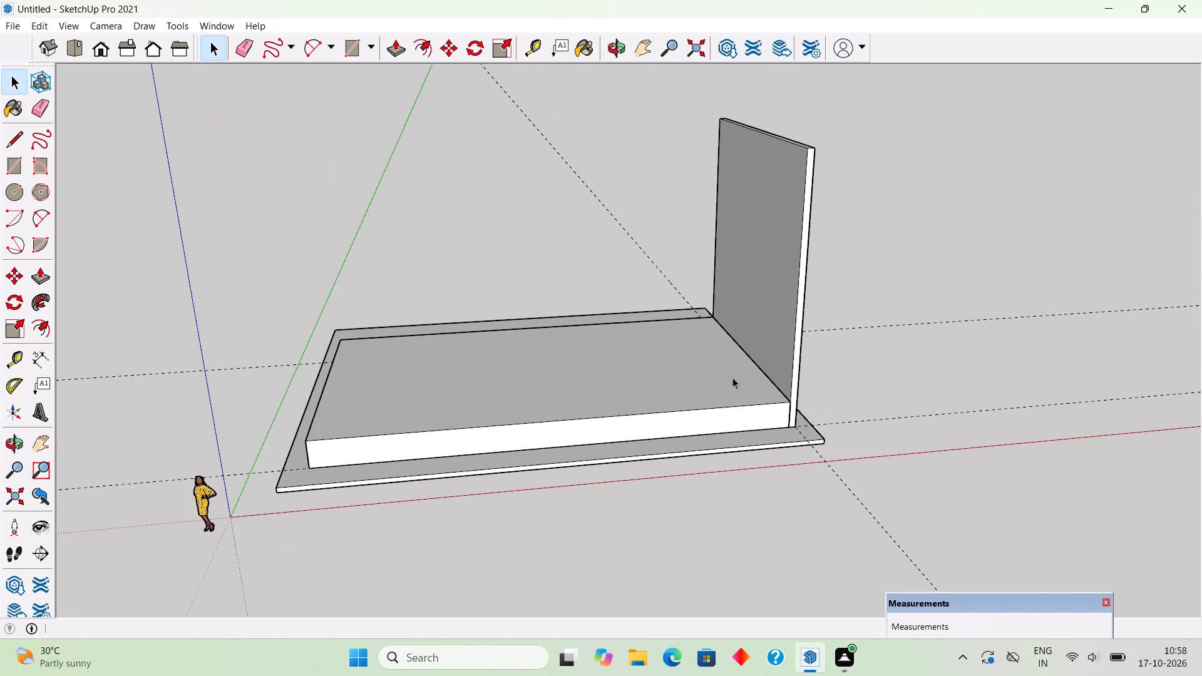
Examine the raised block and end wall from above and the side, finishing square-on to the wall's outer face.
middle_click_drag(768, 381, 766, 403)
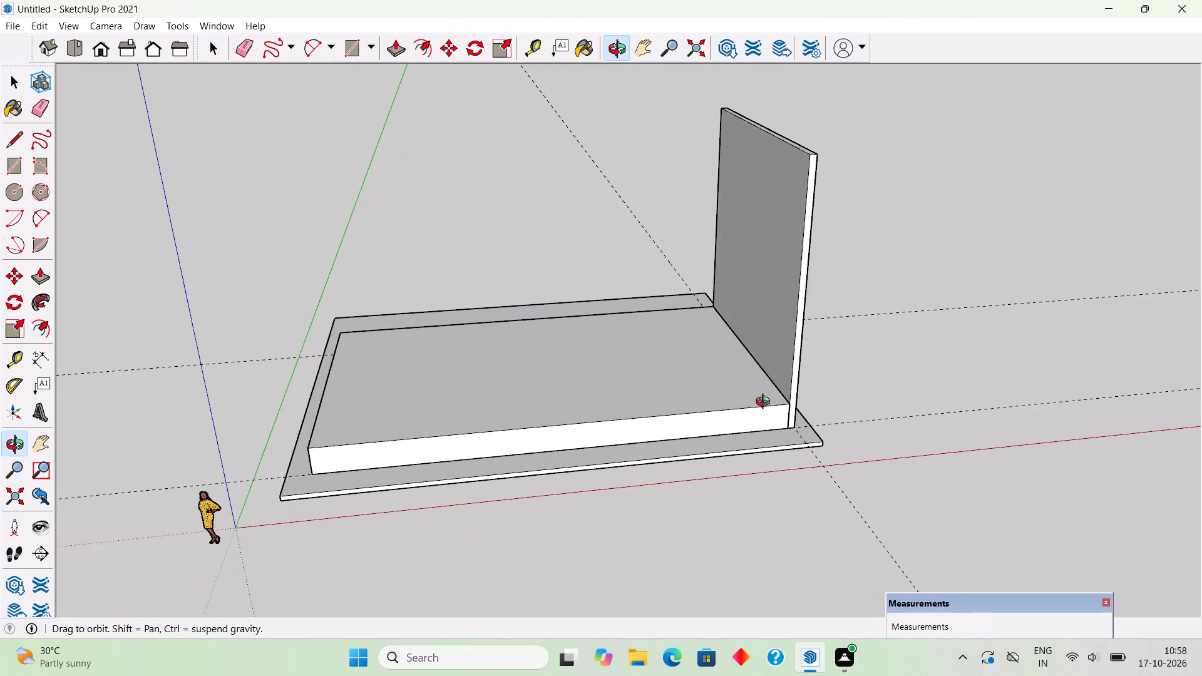
middle_click_drag(766, 403, 744, 342)
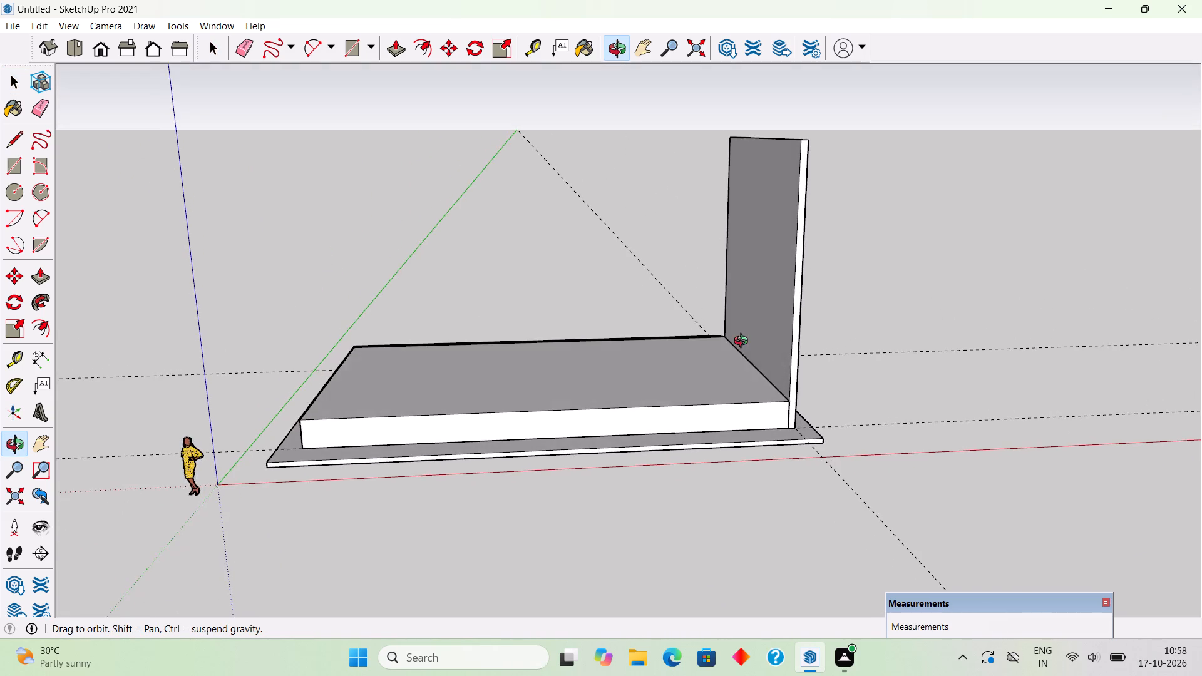
middle_click_drag(744, 342, 759, 404)
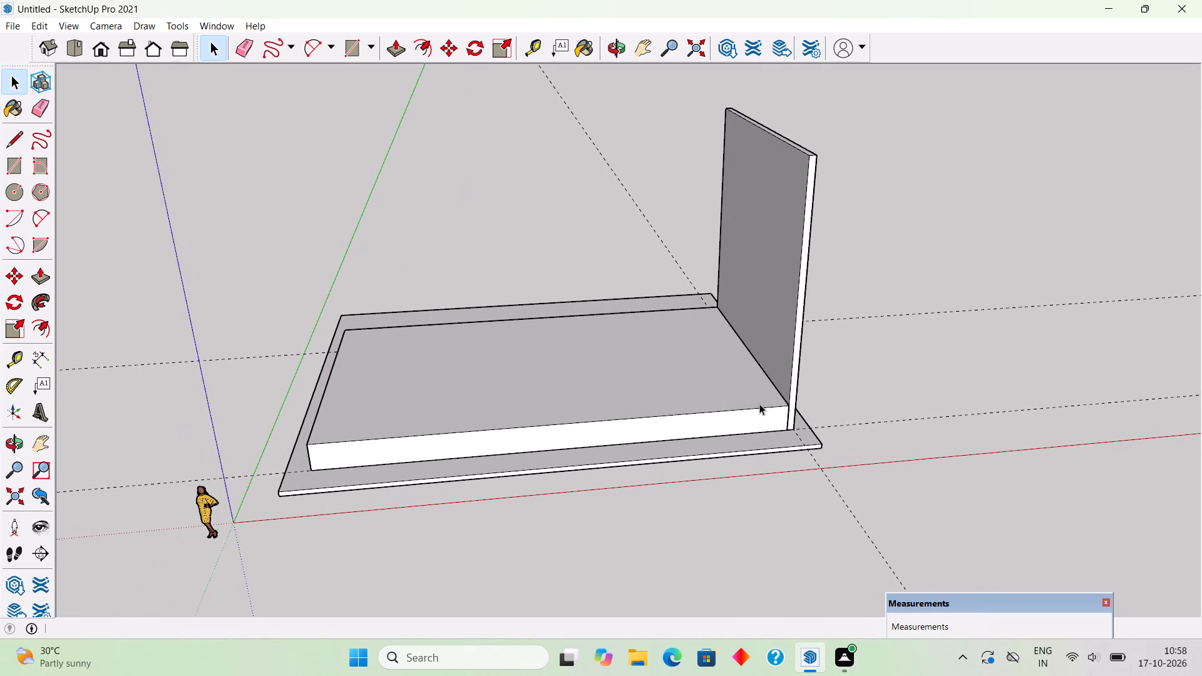
scroll(813, 324, "down", 3)
middle_click_drag(813, 324, 813, 461)
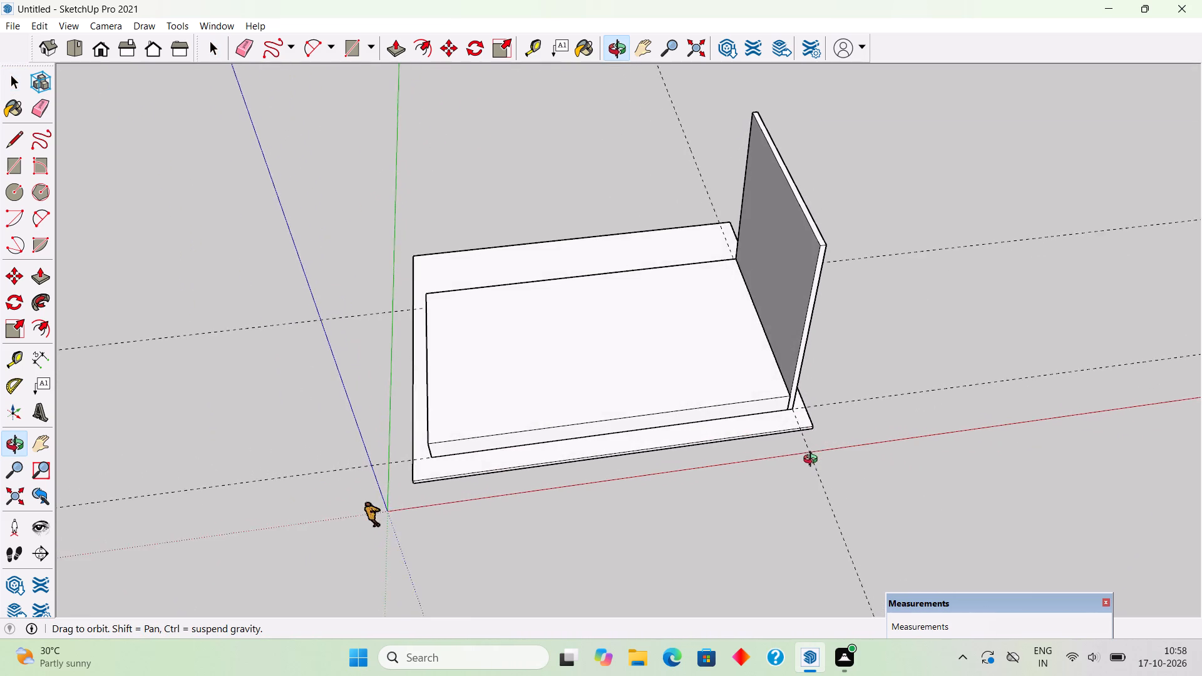
middle_click_drag(813, 461, 830, 491)
scroll(736, 347, "up", 2)
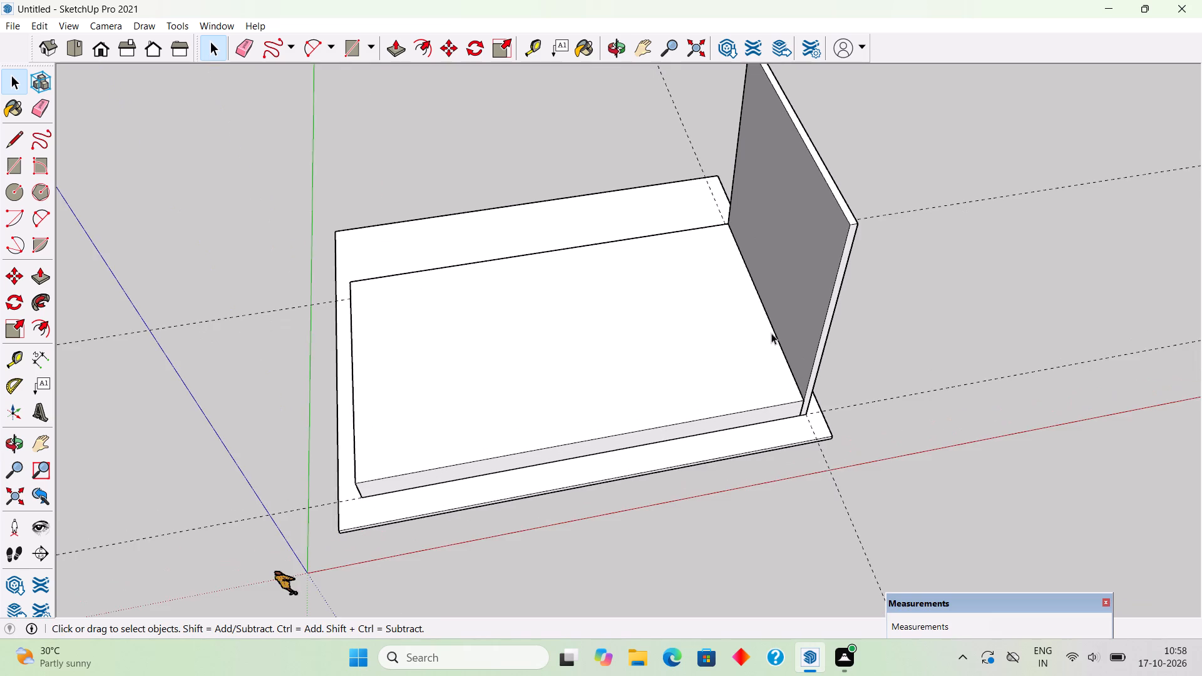
middle_click_drag(707, 312, 597, 176)
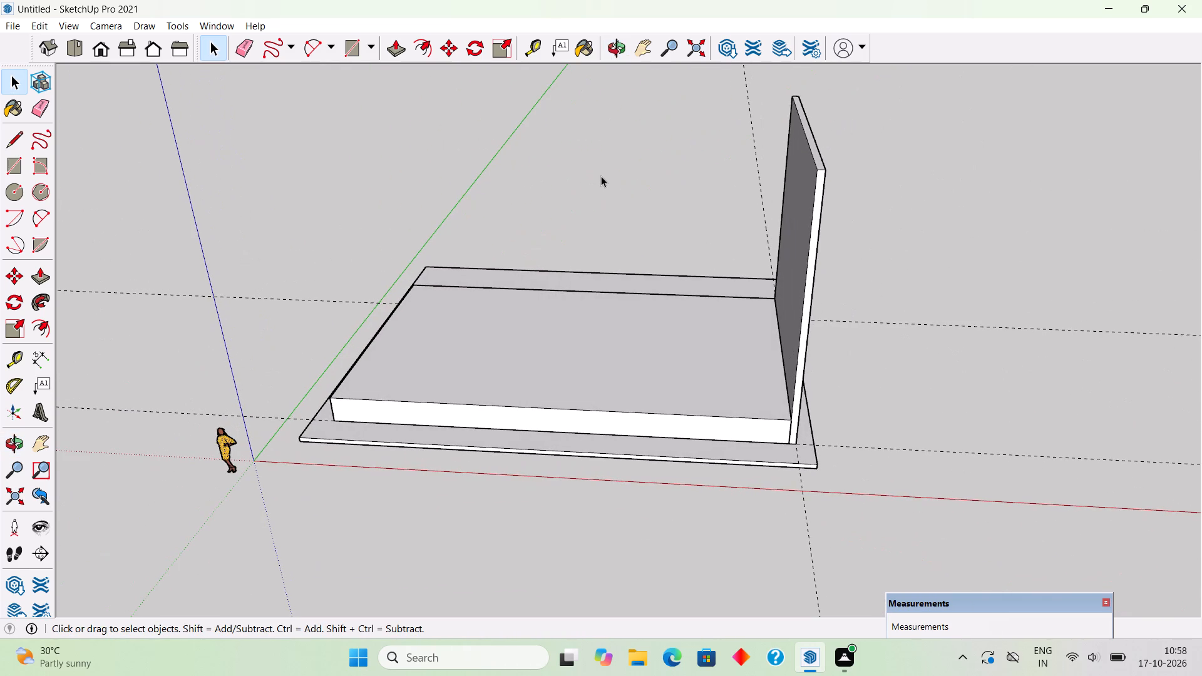
middle_click_drag(679, 202, 305, 93)
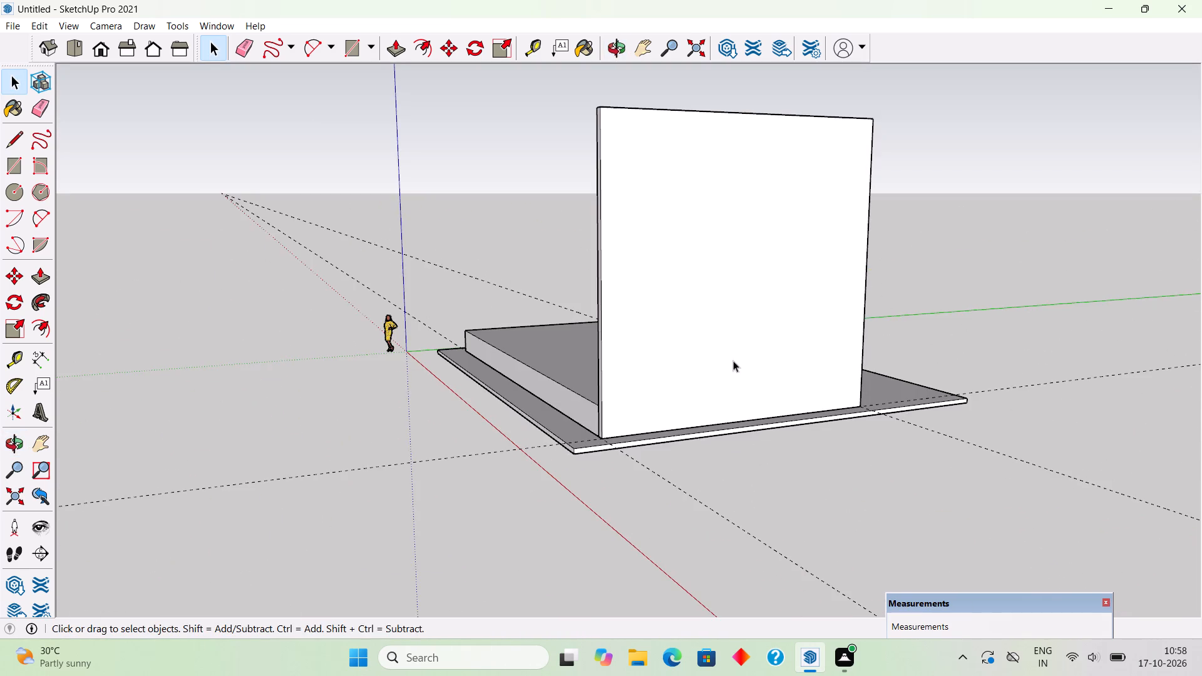
middle_click_drag(714, 346, 557, 324)
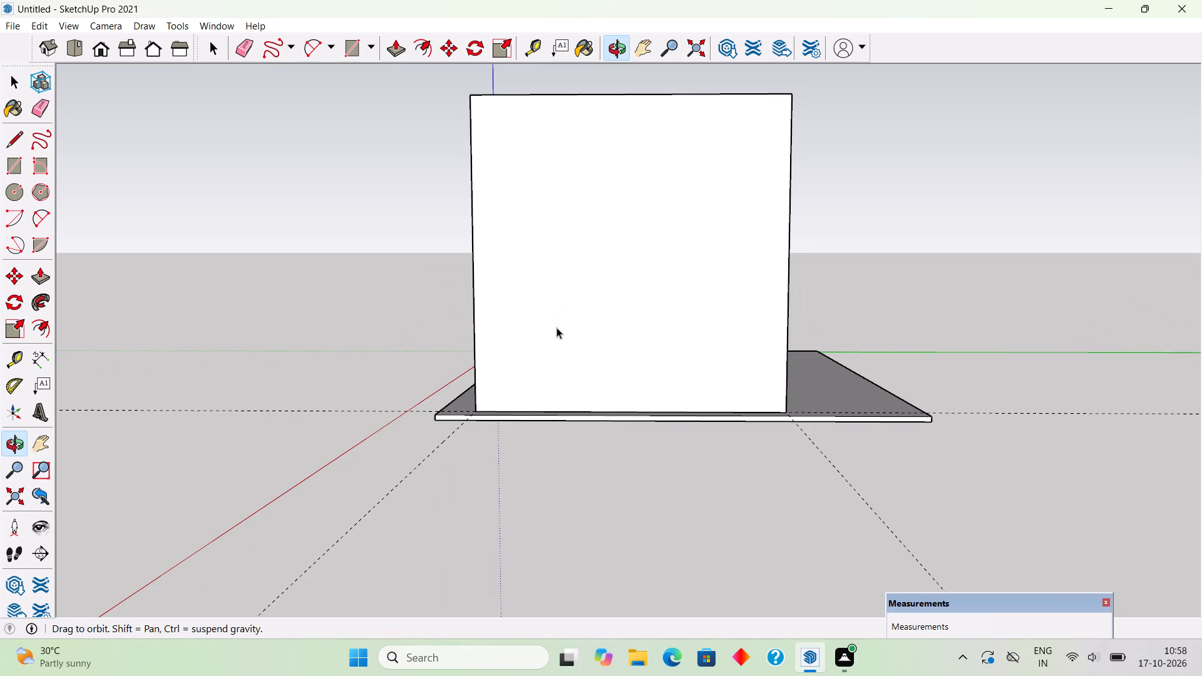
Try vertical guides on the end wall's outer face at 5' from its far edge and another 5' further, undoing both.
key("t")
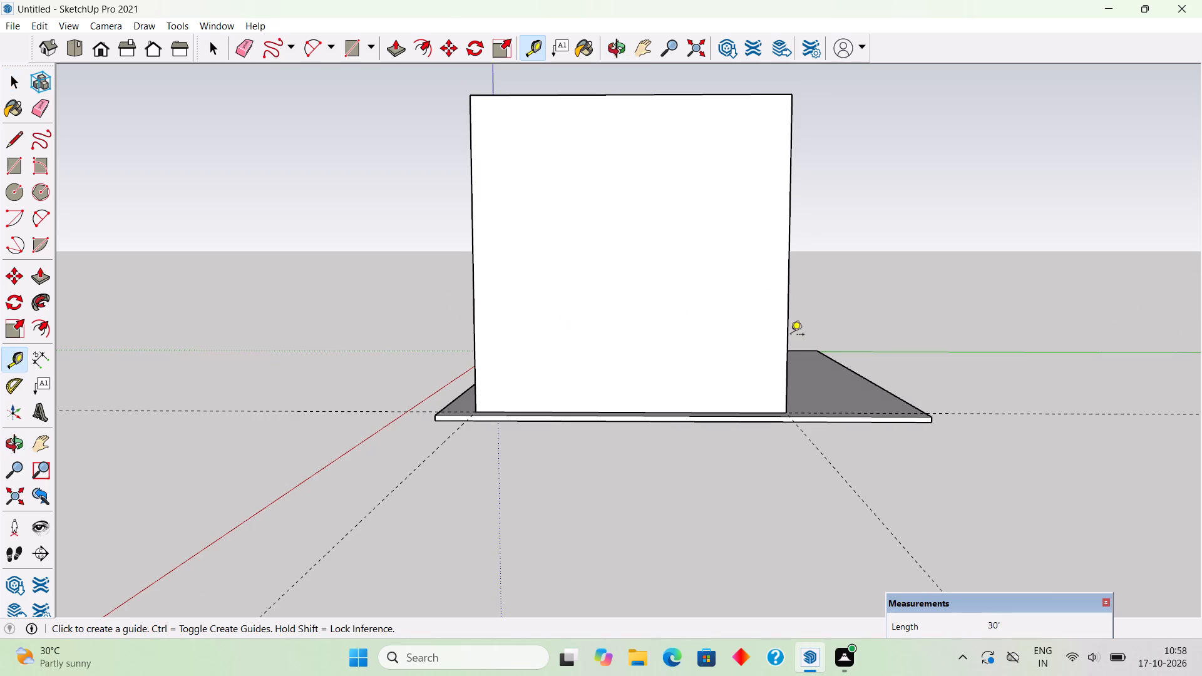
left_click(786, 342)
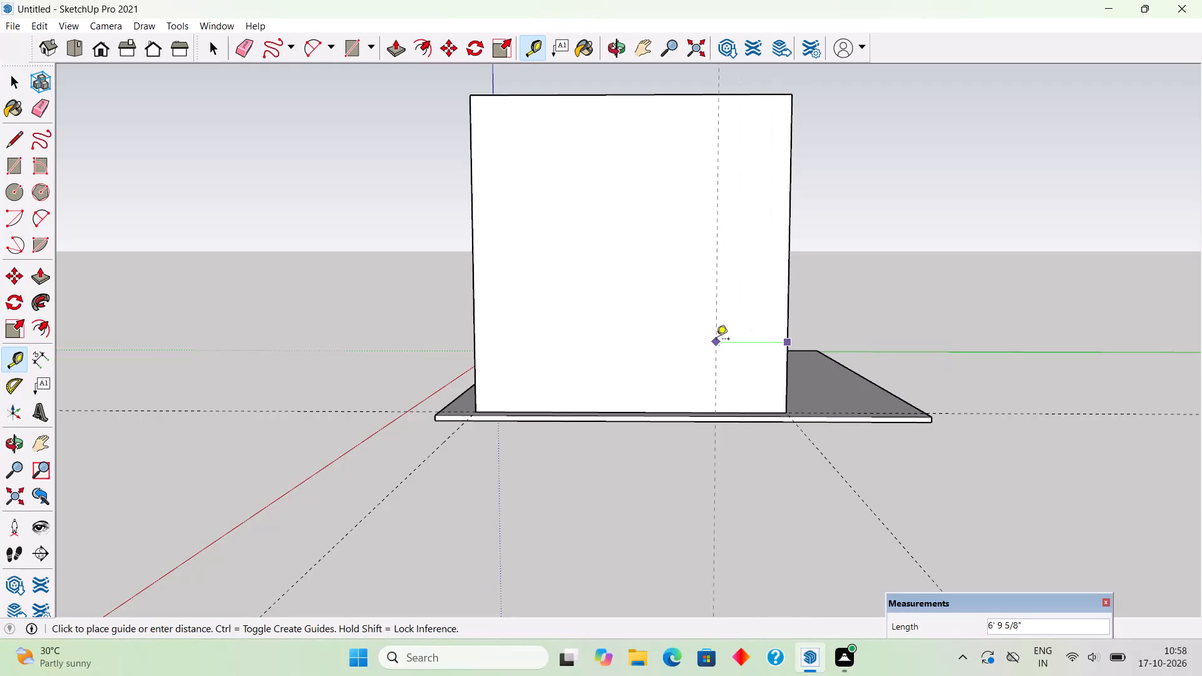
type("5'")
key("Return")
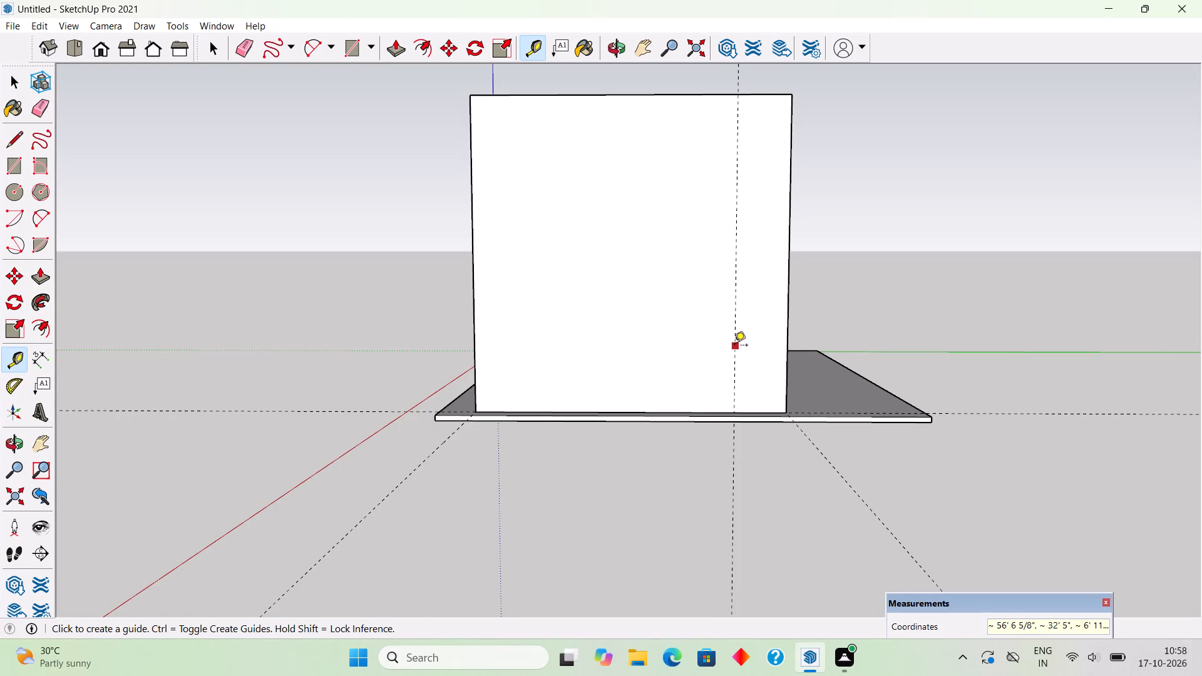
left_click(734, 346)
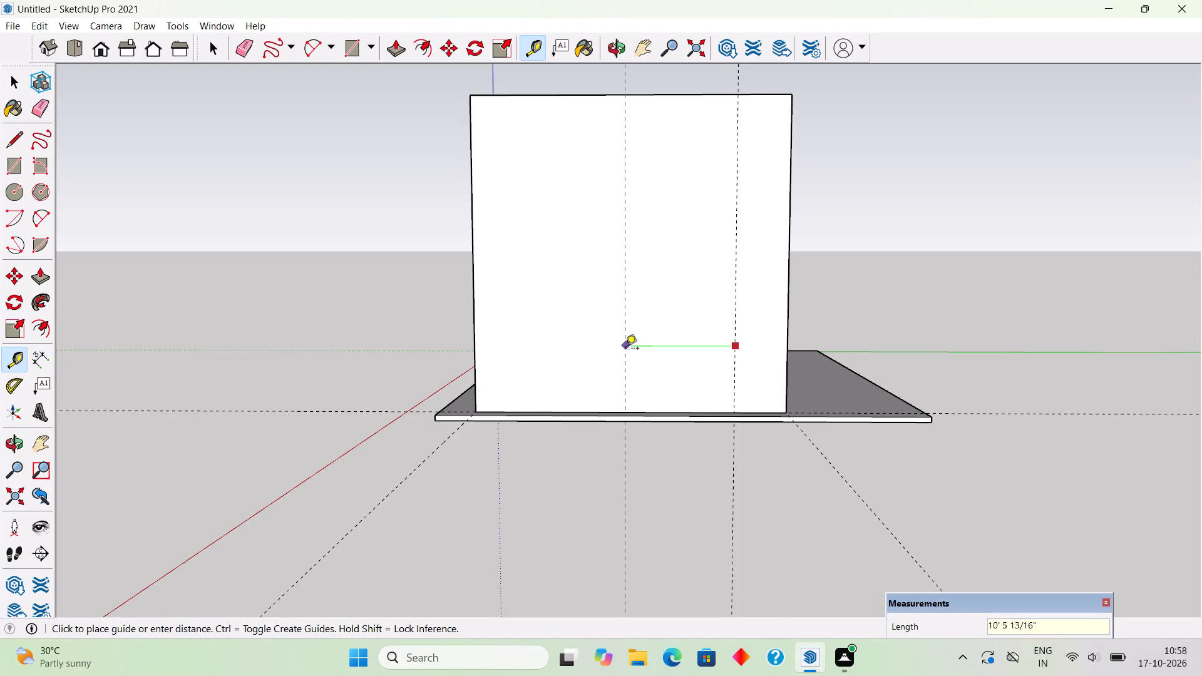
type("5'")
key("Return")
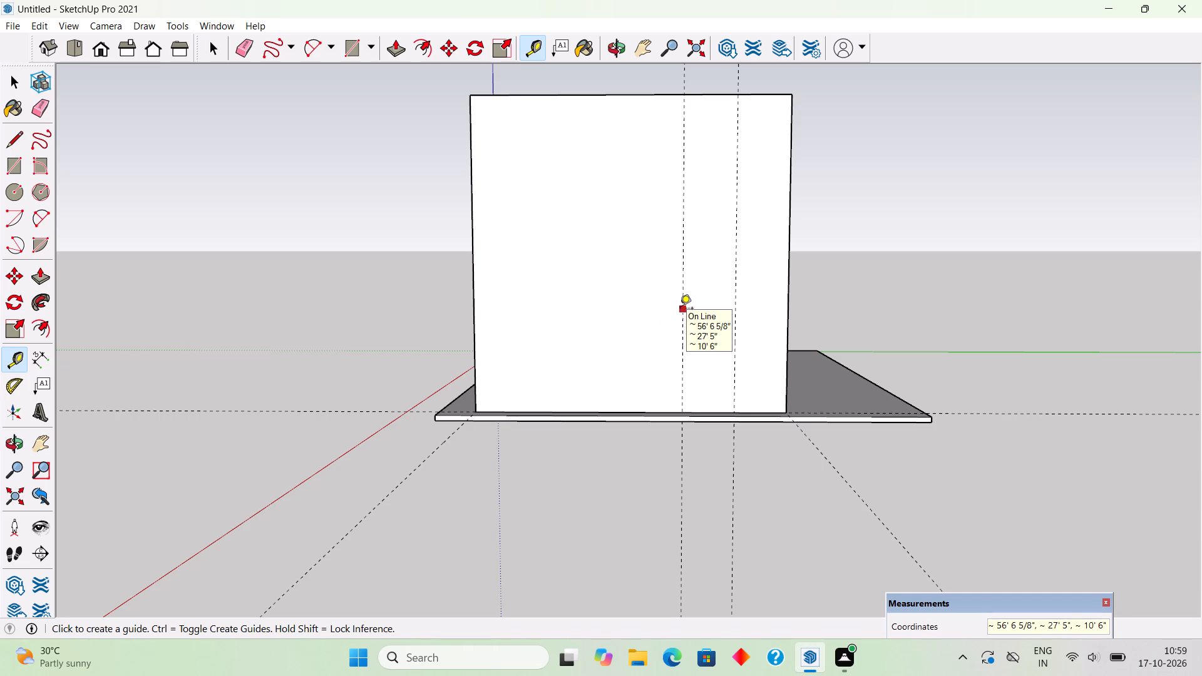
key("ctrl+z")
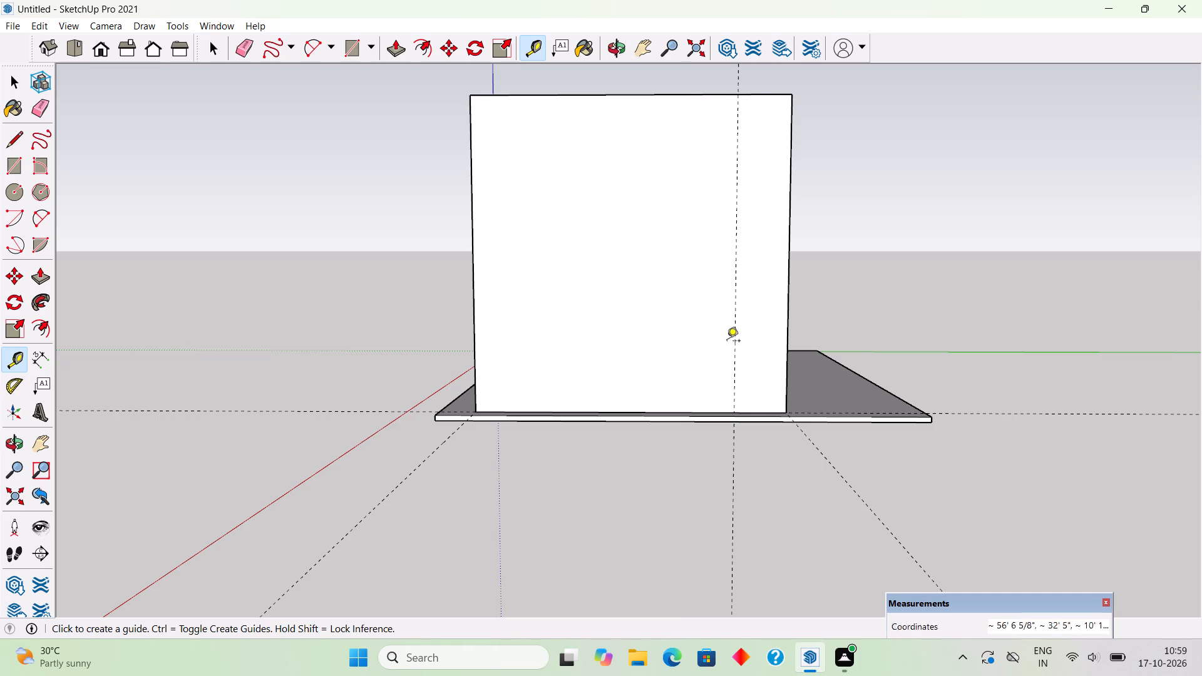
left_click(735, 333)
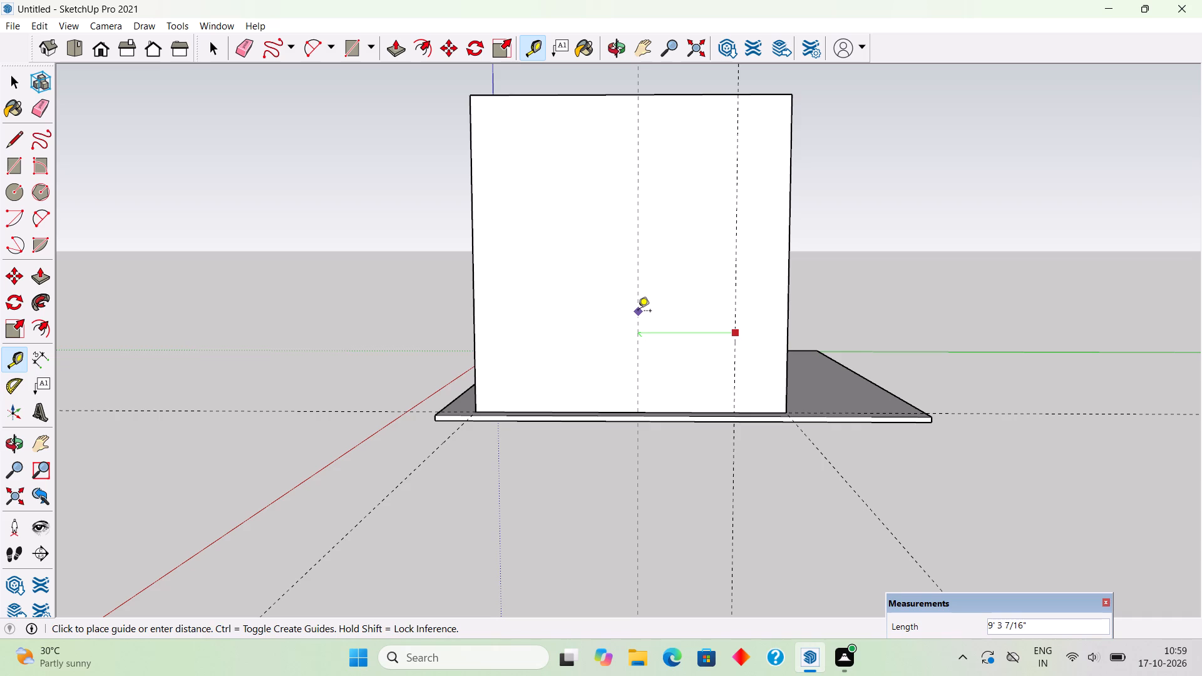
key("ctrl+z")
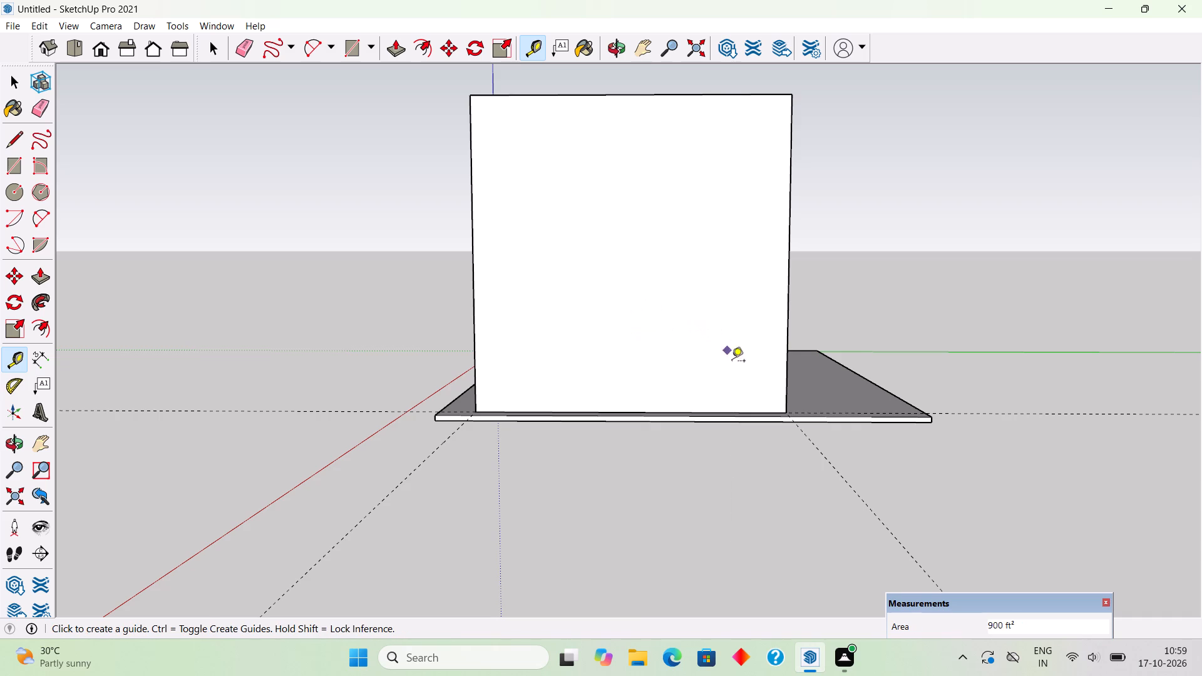
Place two vertical guides on the end wall's outer face, 6' from the edge farther from the red axis and another 6' inward.
left_click(784, 371)
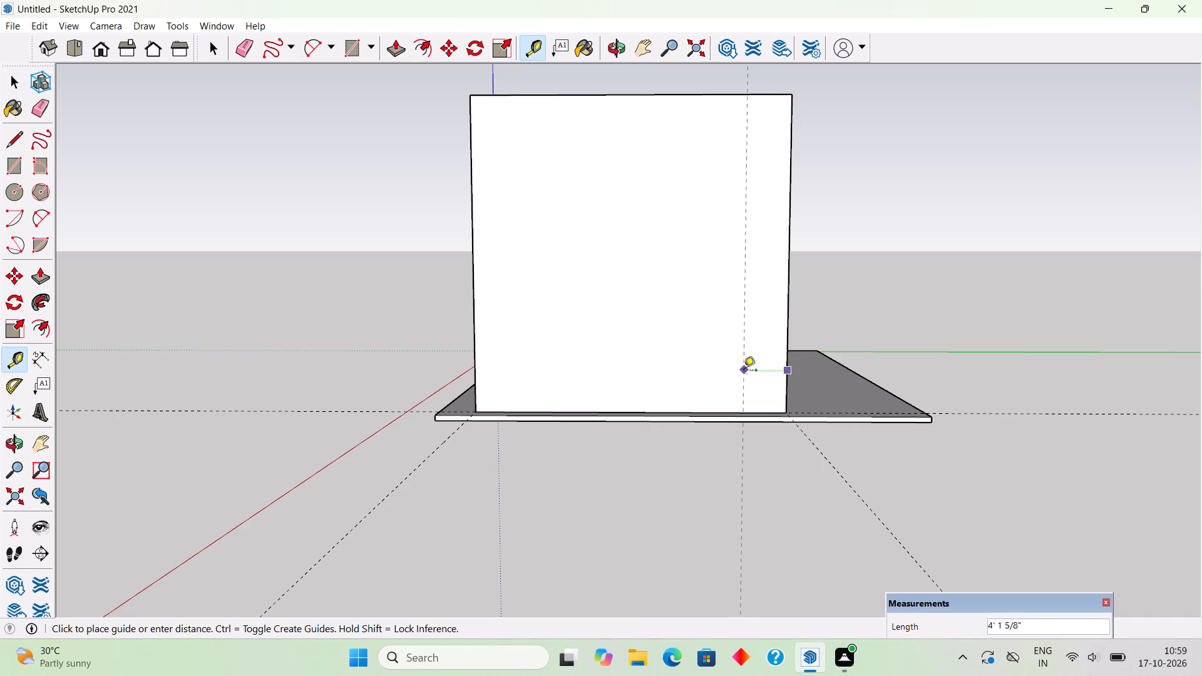
type("6'")
key("Return")
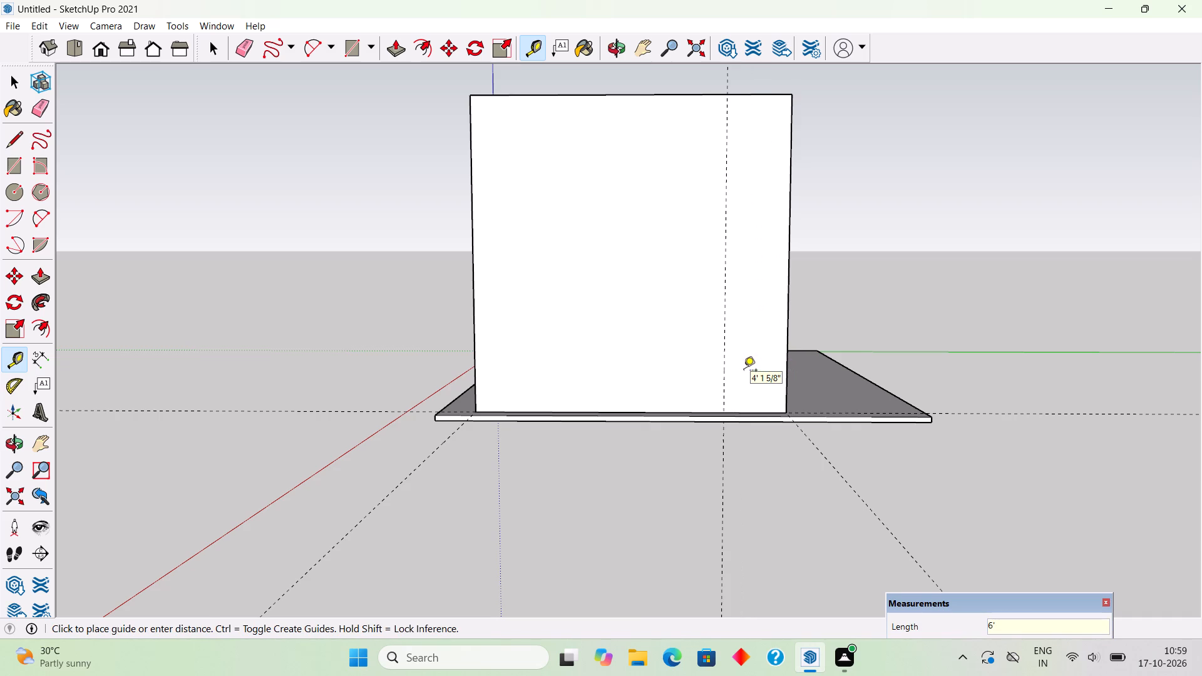
left_click(723, 329)
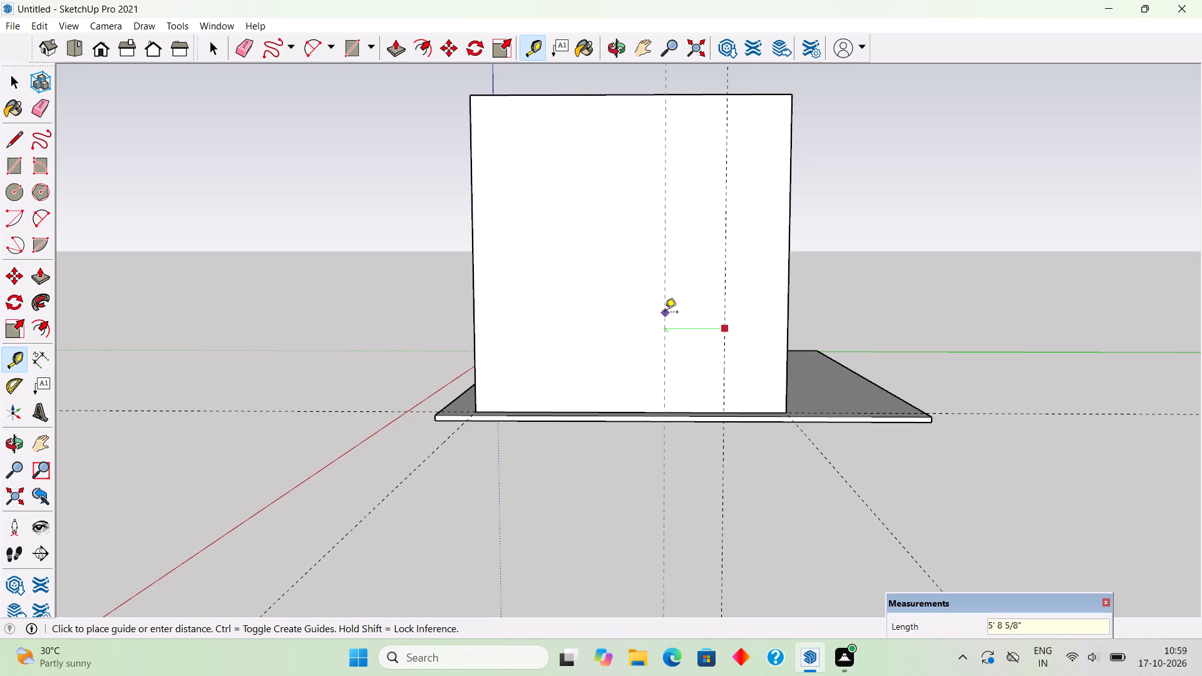
type("6'")
key("Return")
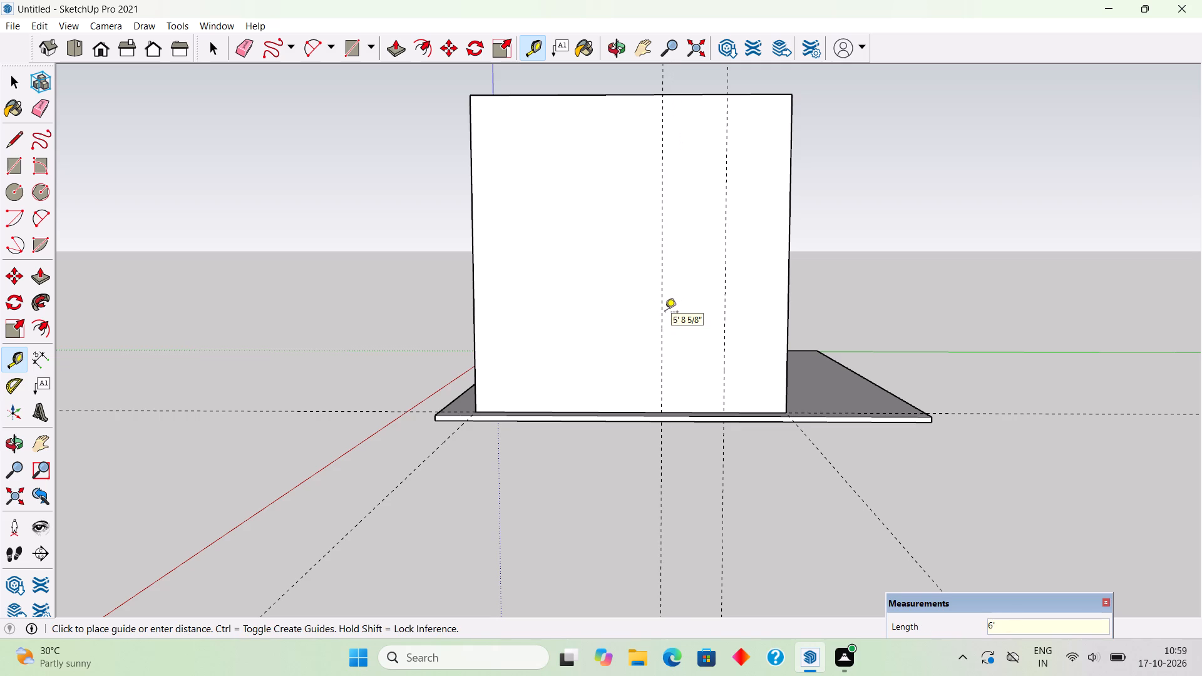
Continue the vertical guides across the wall's outer face, one 7' past the second guide and another 6' beyond that.
scroll(662, 315, "down", 5)
middle_click_drag(868, 529, 1020, 517)
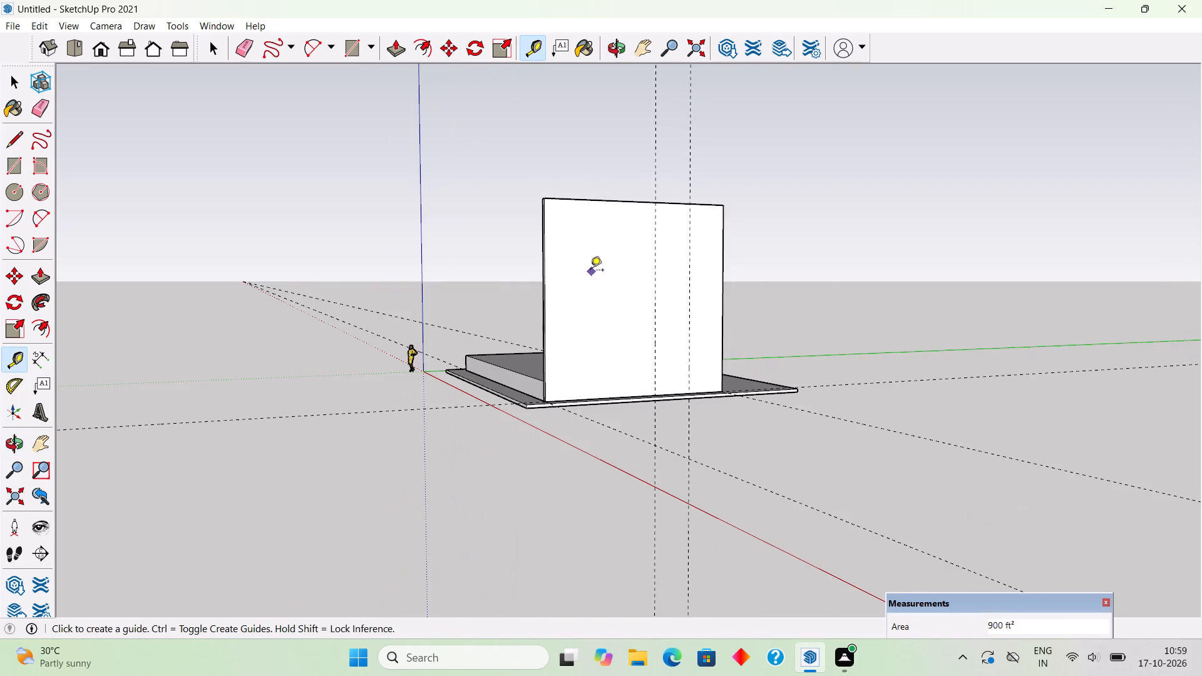
scroll(591, 271, "up", 6)
scroll(716, 309, "up", 4)
left_click(704, 344)
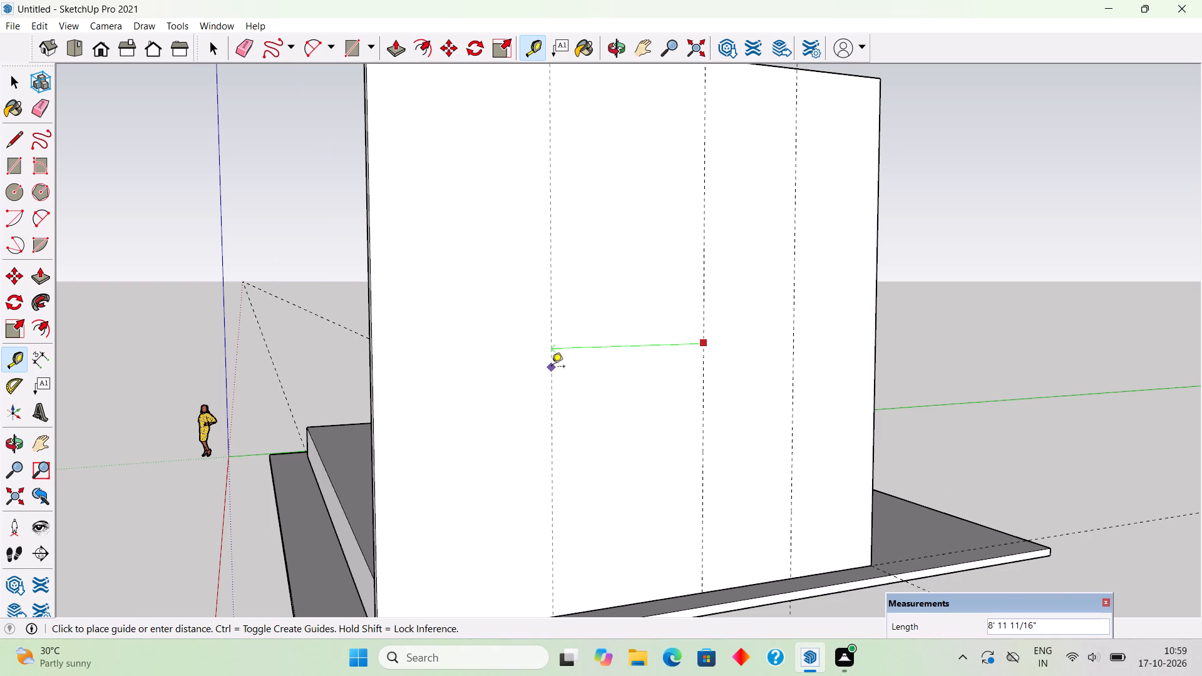
type("7'")
key("Return")
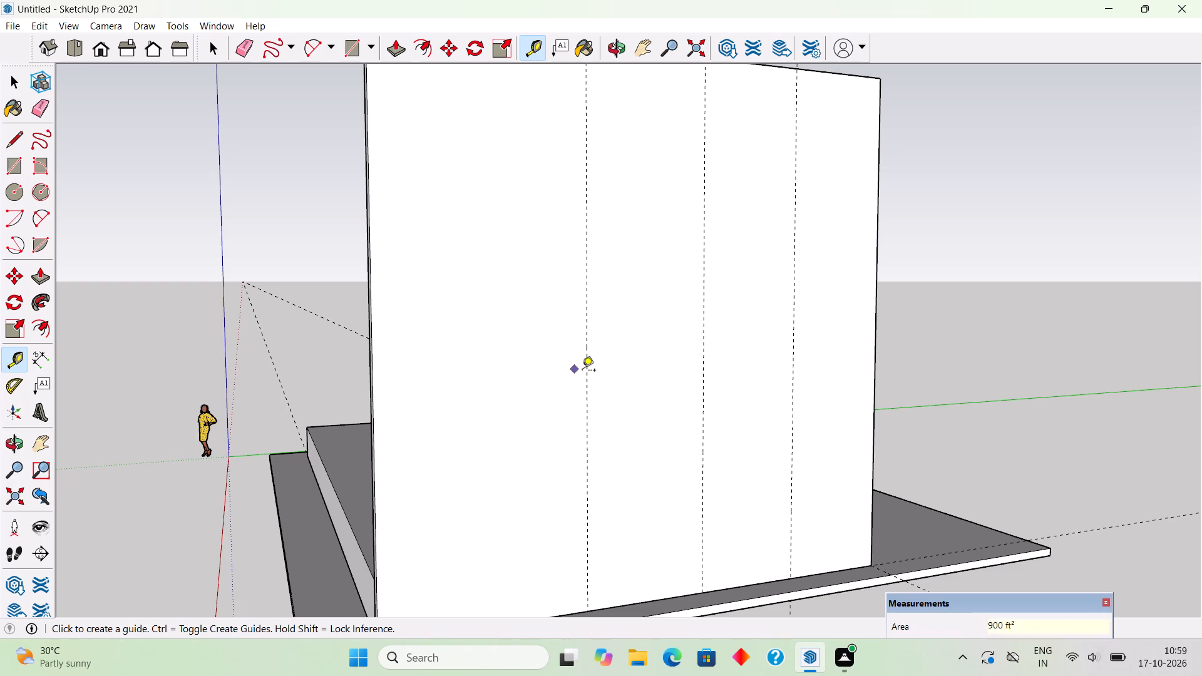
left_click(585, 416)
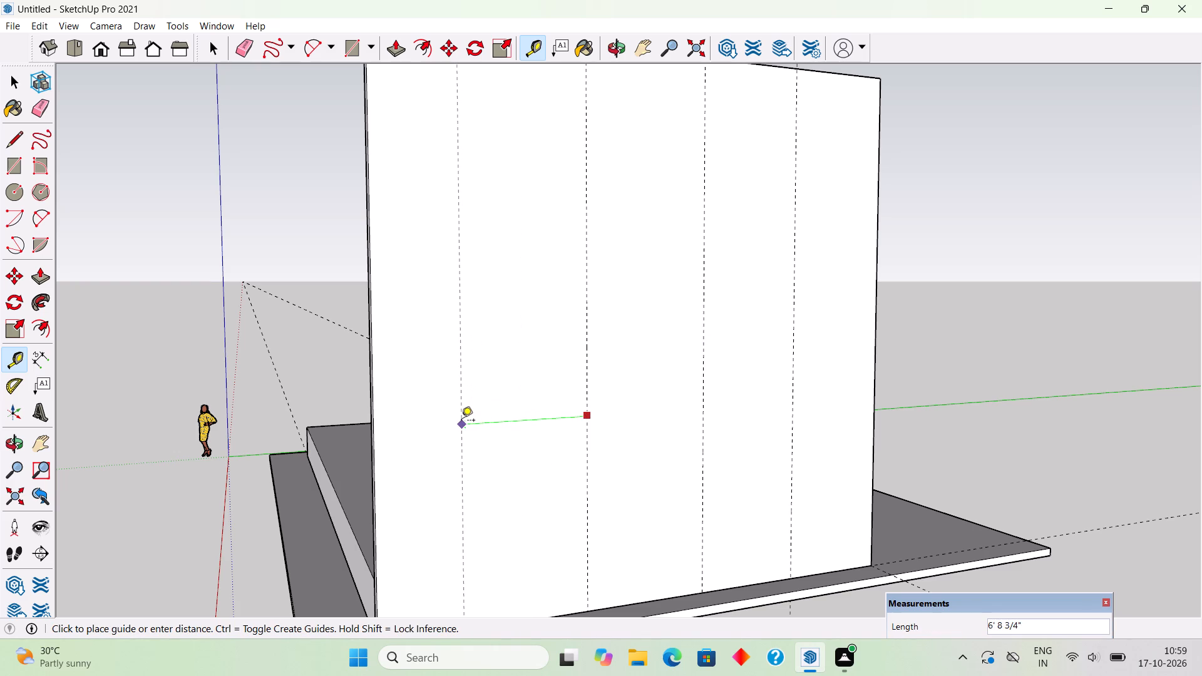
type("6'")
key("Return")
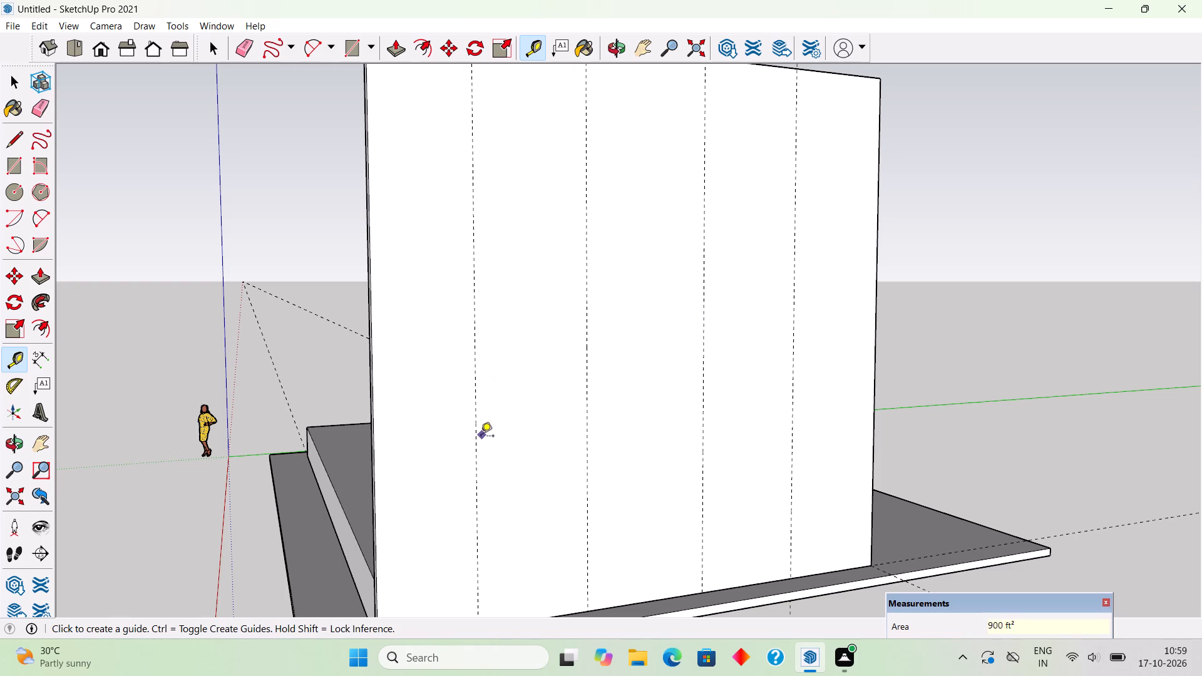
Place a fifth vertical guide 6' past the fourth, just outside the wall edge nearer the red axis.
left_click(478, 440)
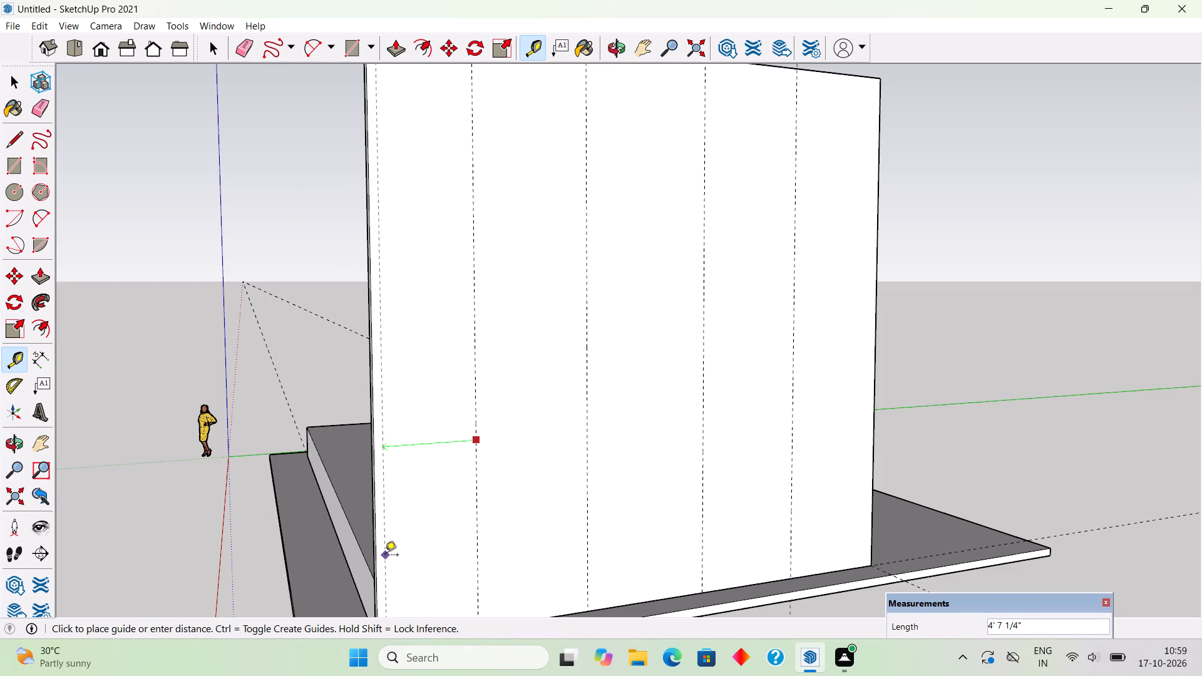
scroll(385, 556, "down", 6)
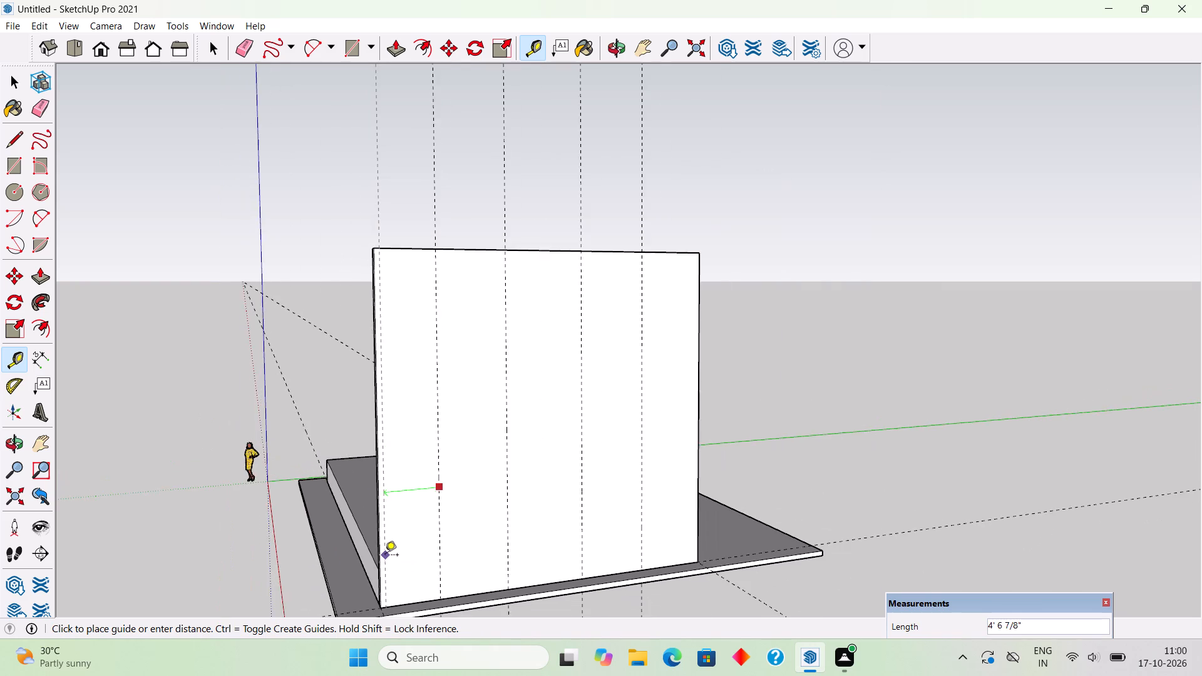
middle_click_drag(377, 557, 259, 527)
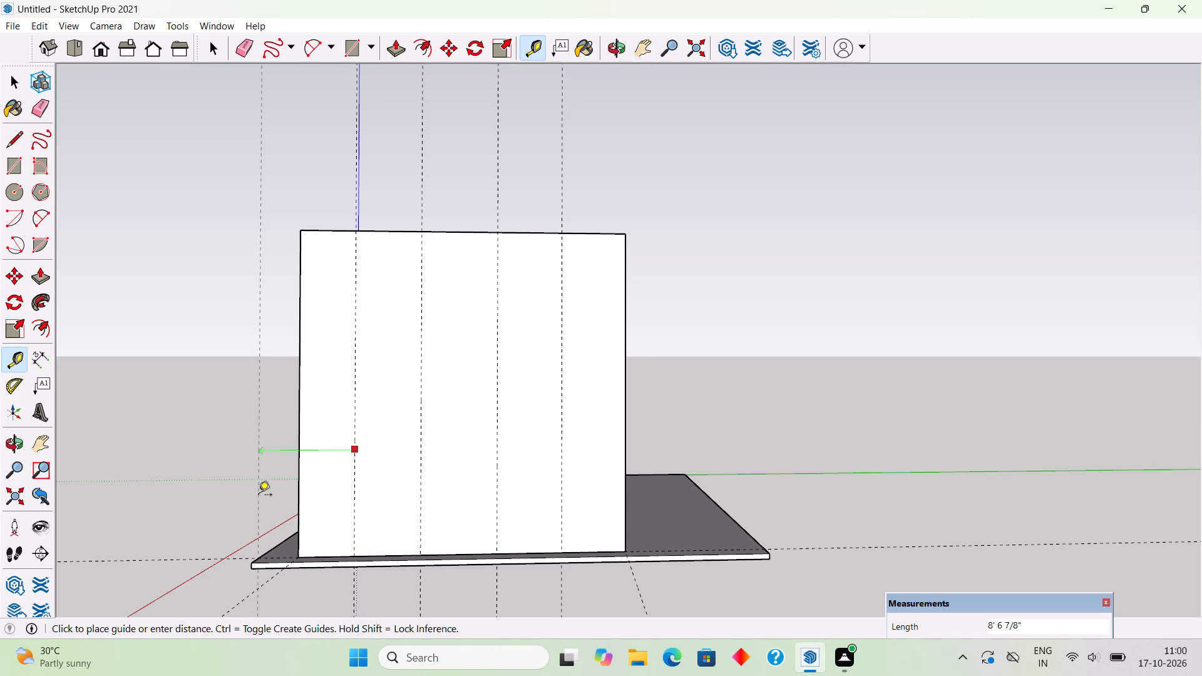
type("6'")
key("Return")
key("space")
Inside the end wall group, Push/Pull the narrow side face nearer the red axis outward 1' to the fifth guide.
middle_click_drag(262, 484, 471, 528)
scroll(471, 528, "down", 4)
middle_click_drag(436, 543, 0, 93)
scroll(0, 89, "down", 1)
scroll(47, 20, "down", 2)
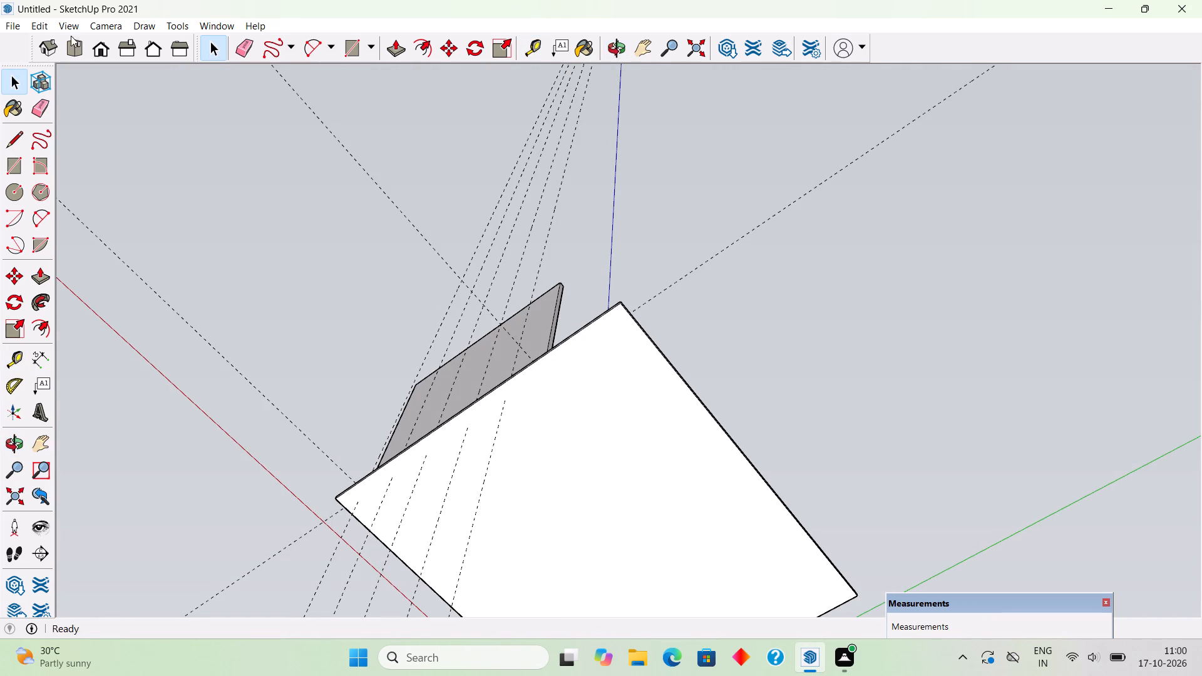
middle_click_drag(332, 334, 890, 535)
middle_click_drag(478, 273, 653, 542)
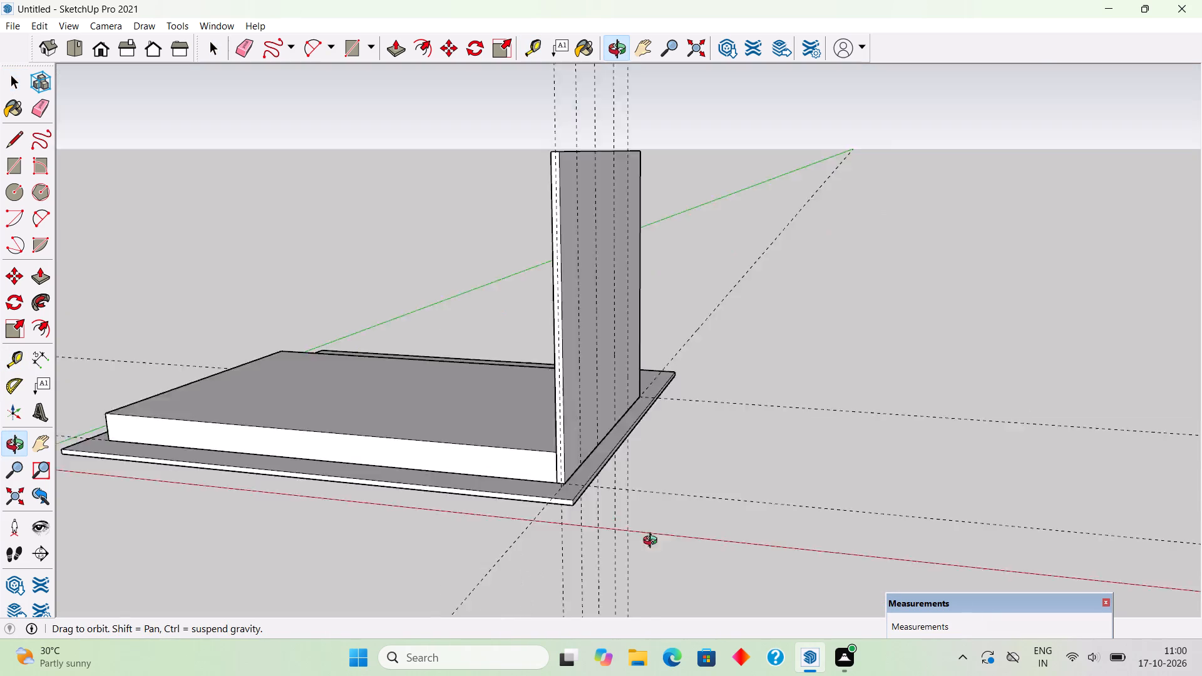
middle_click_drag(653, 542, 726, 575)
scroll(726, 575, "up", 1)
scroll(580, 466, "up", 4)
middle_click_drag(670, 444, 489, 434)
scroll(438, 435, "up", 6)
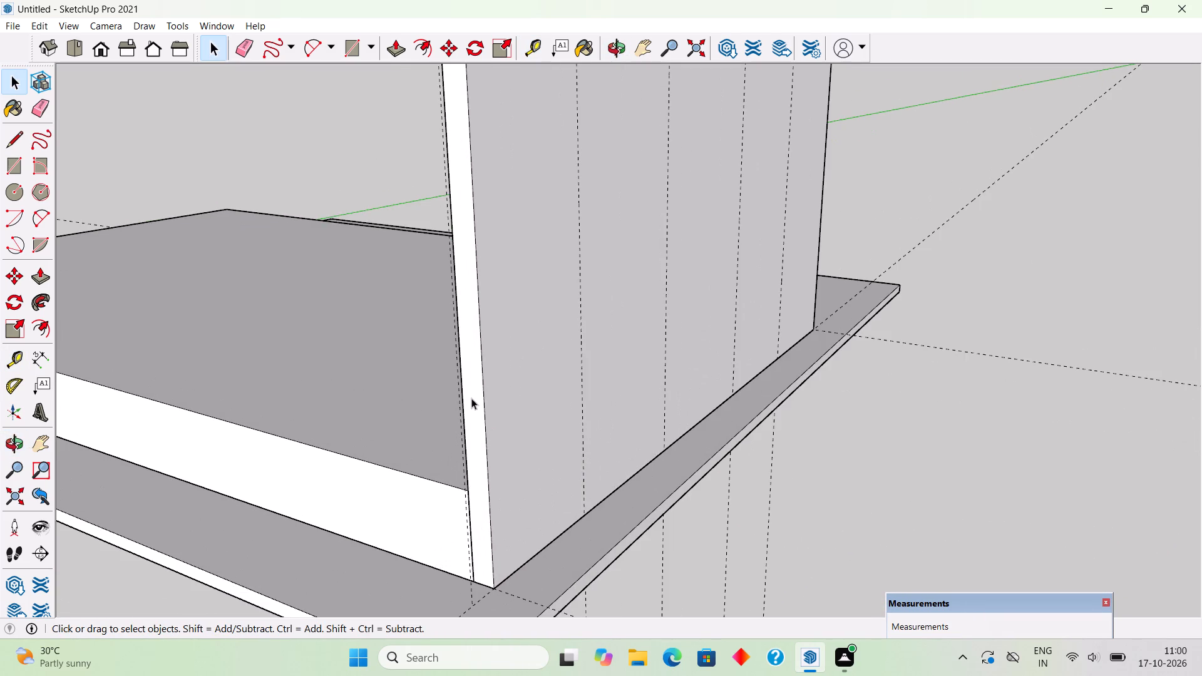
triple_click(471, 398)
middle_click_drag(462, 379, 291, 402)
key("p")
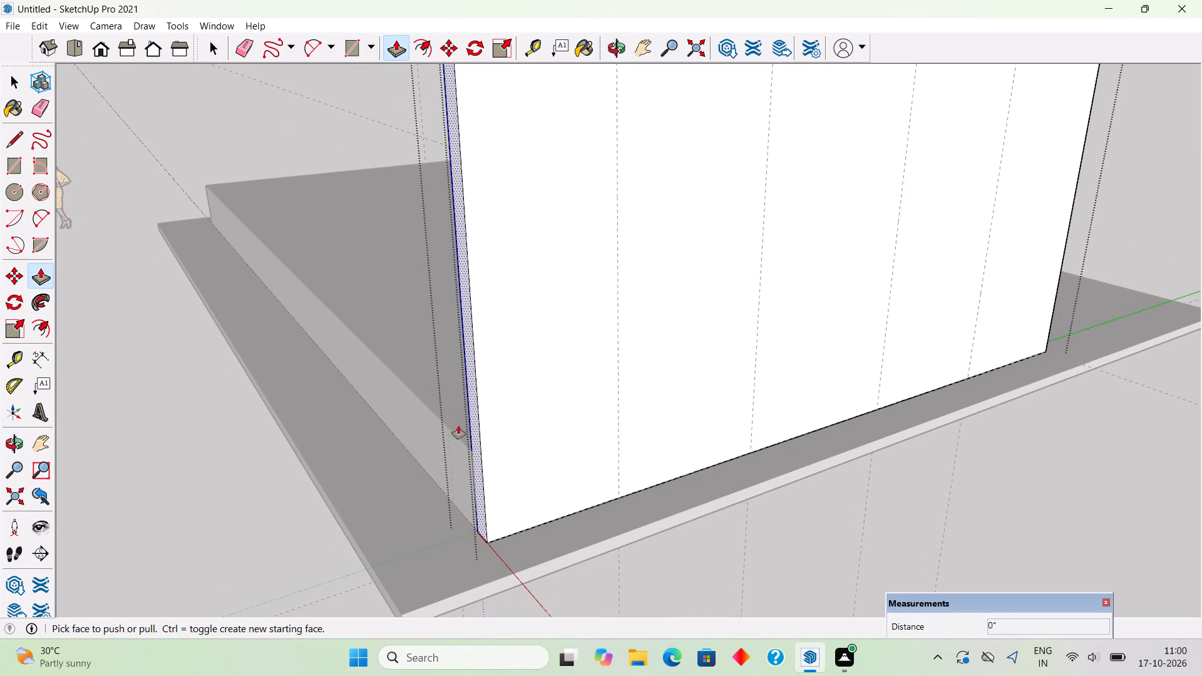
left_click(476, 416)
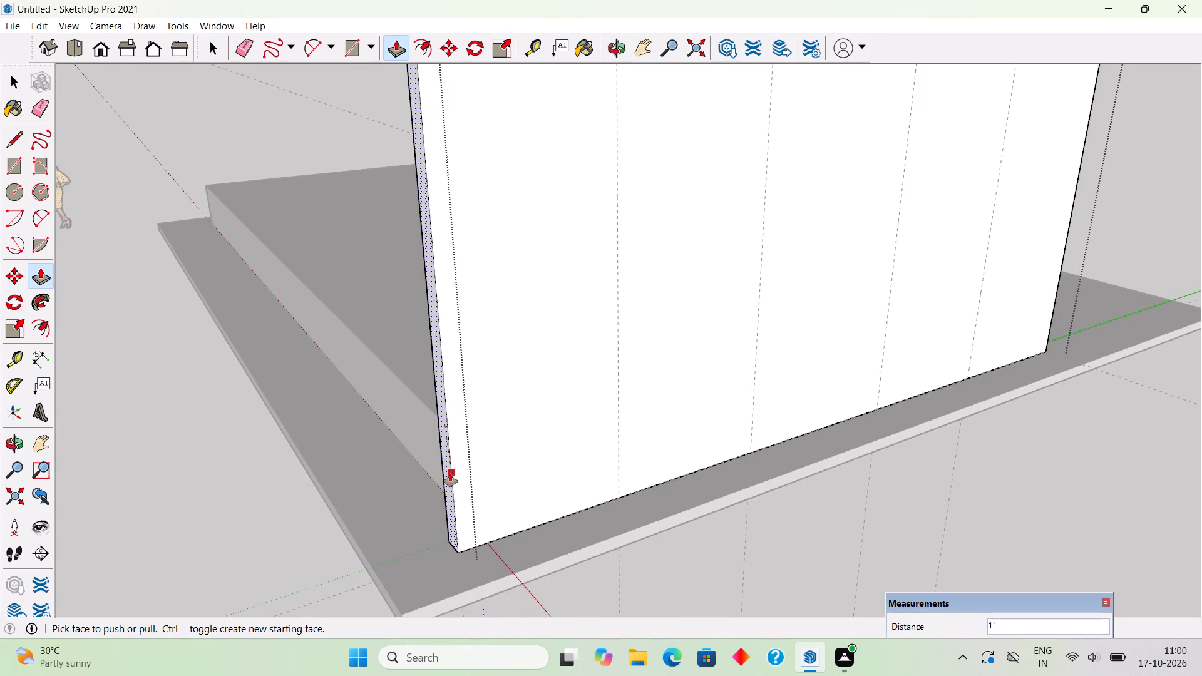
left_click(450, 473)
key("space")
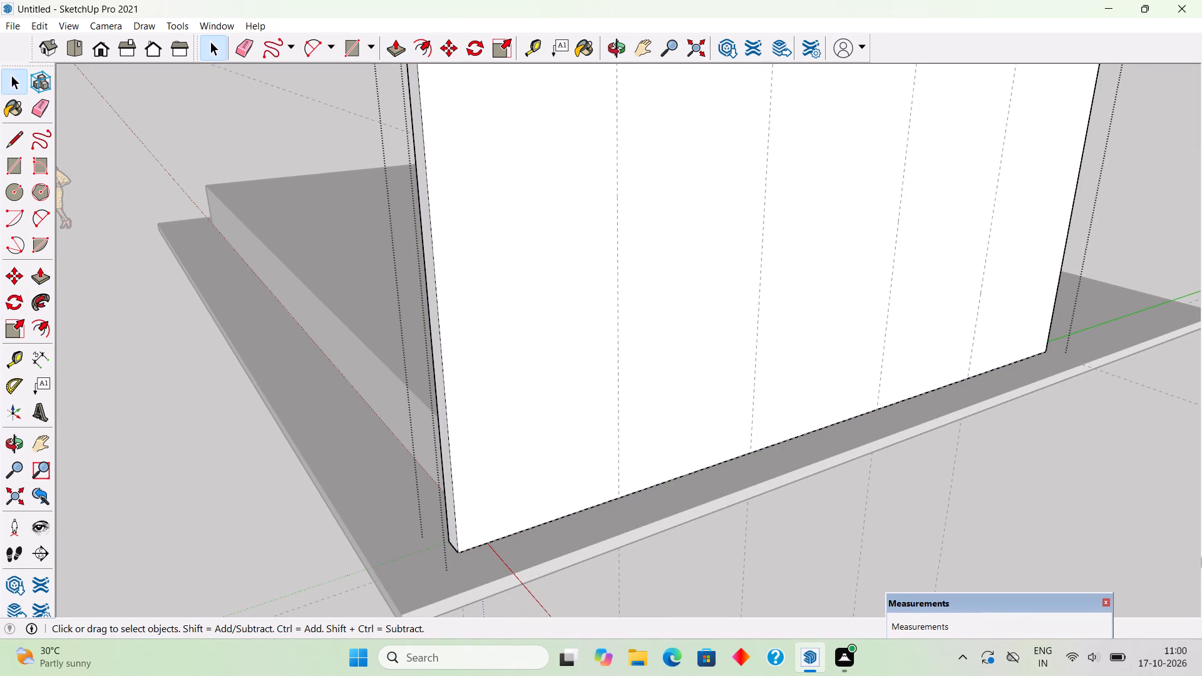
left_click(1006, 472)
scroll(1007, 472, "down", 6)
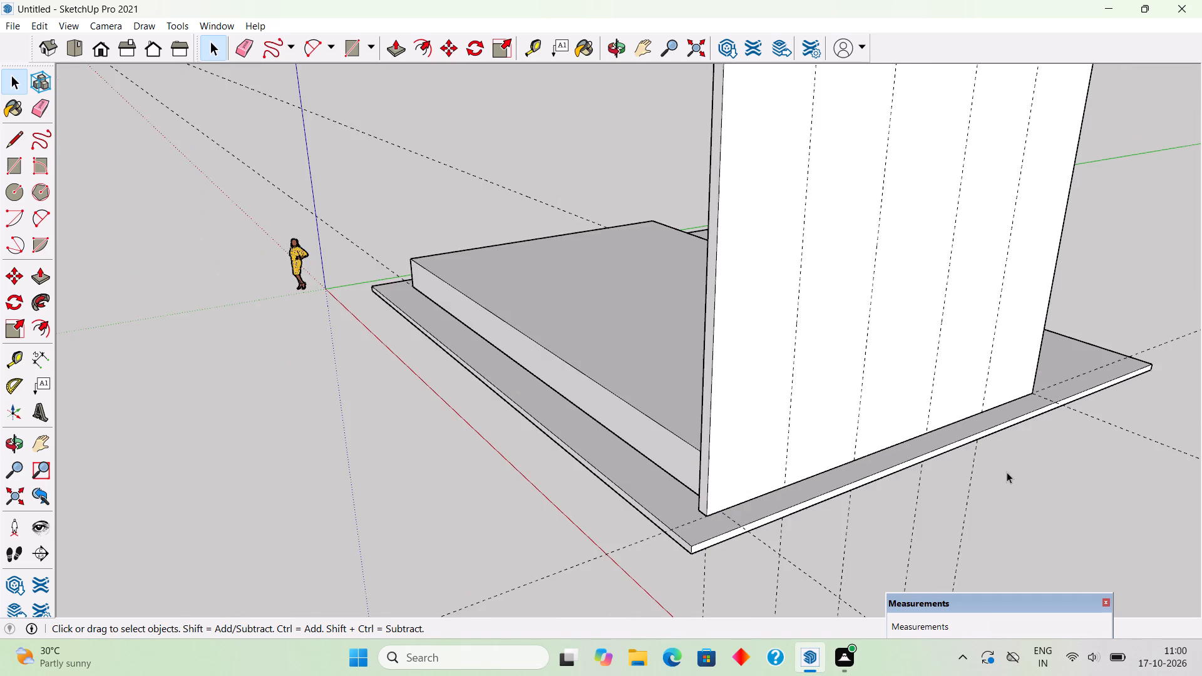
Place a horizontal guide on the end wall's outer face, 3' above its bottom edge.
middle_click_drag(935, 407, 689, 369)
scroll(689, 369, "down", 9)
middle_click_drag(748, 397, 793, 319)
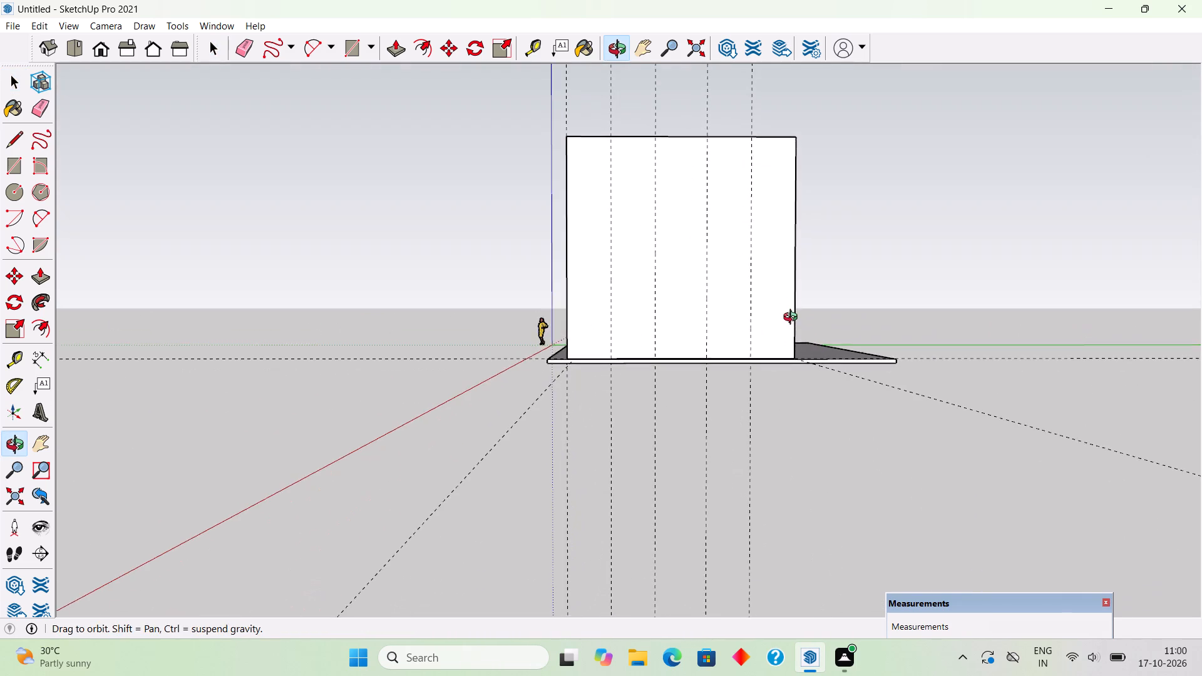
middle_click_drag(793, 319, 794, 318)
middle_click_drag(700, 288, 826, 329)
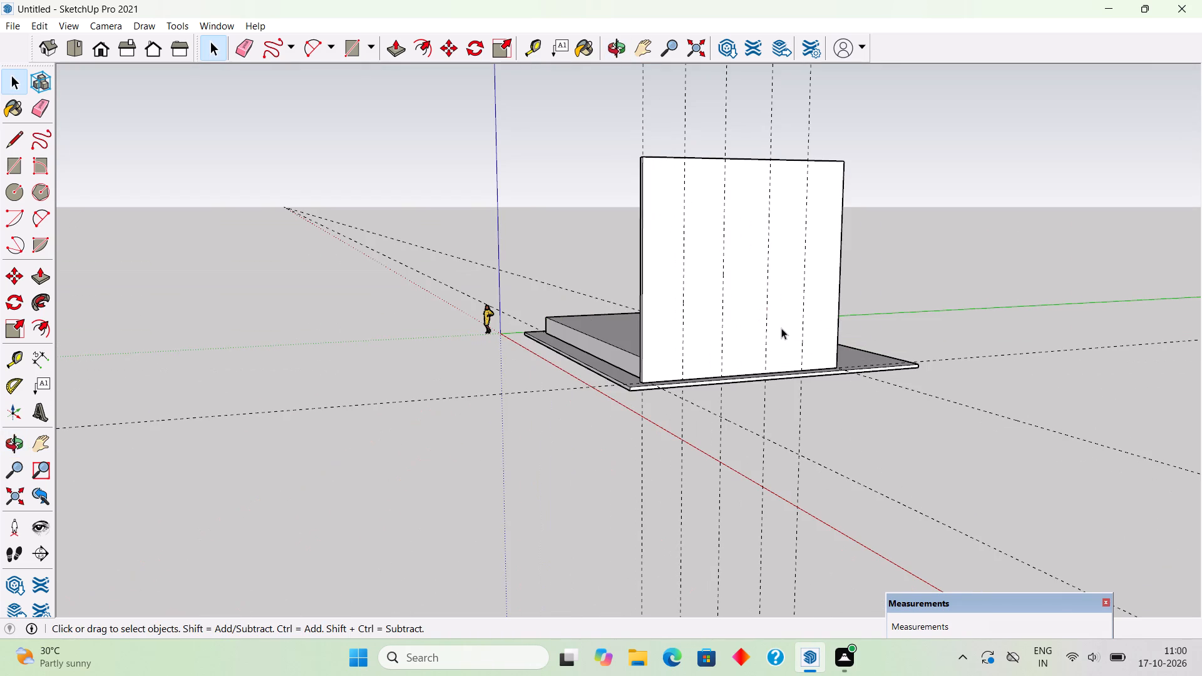
key("t")
scroll(714, 377, "up", 6)
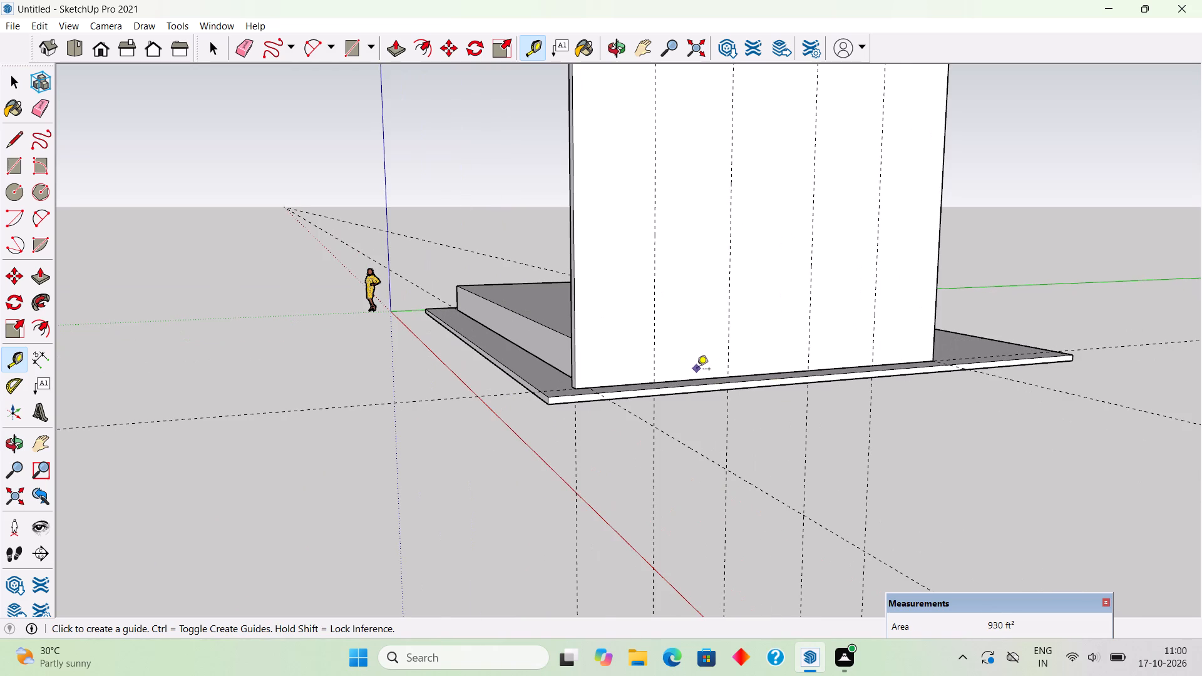
left_click(697, 377)
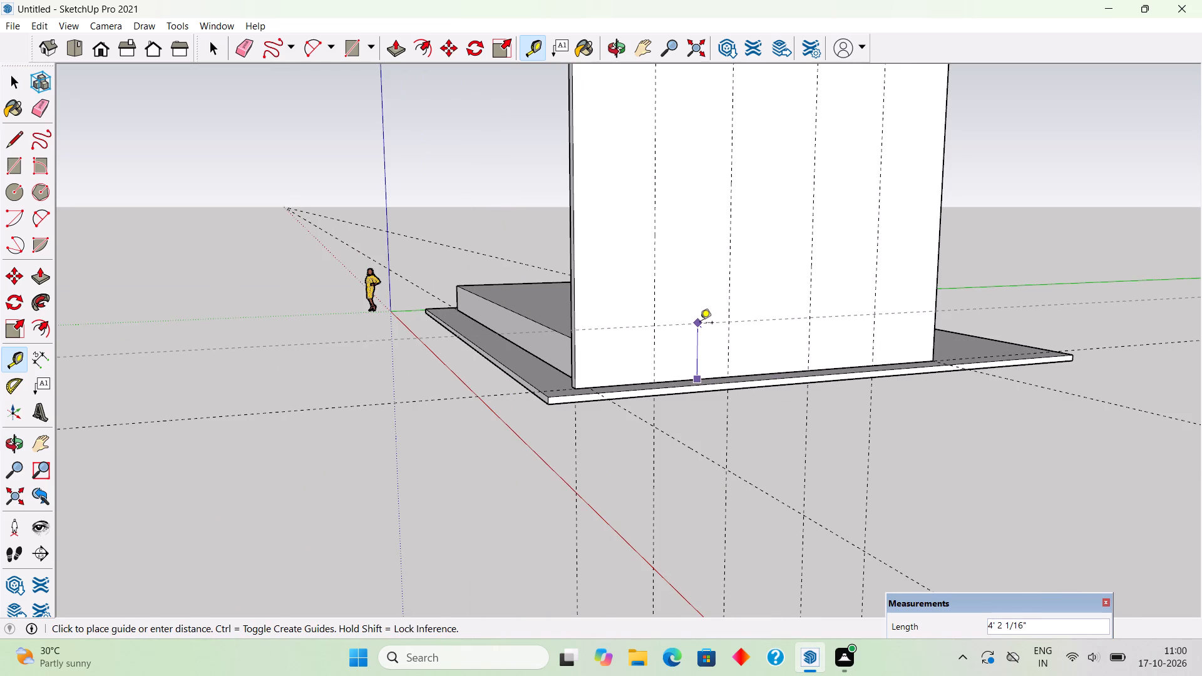
type("3'")
key("Return")
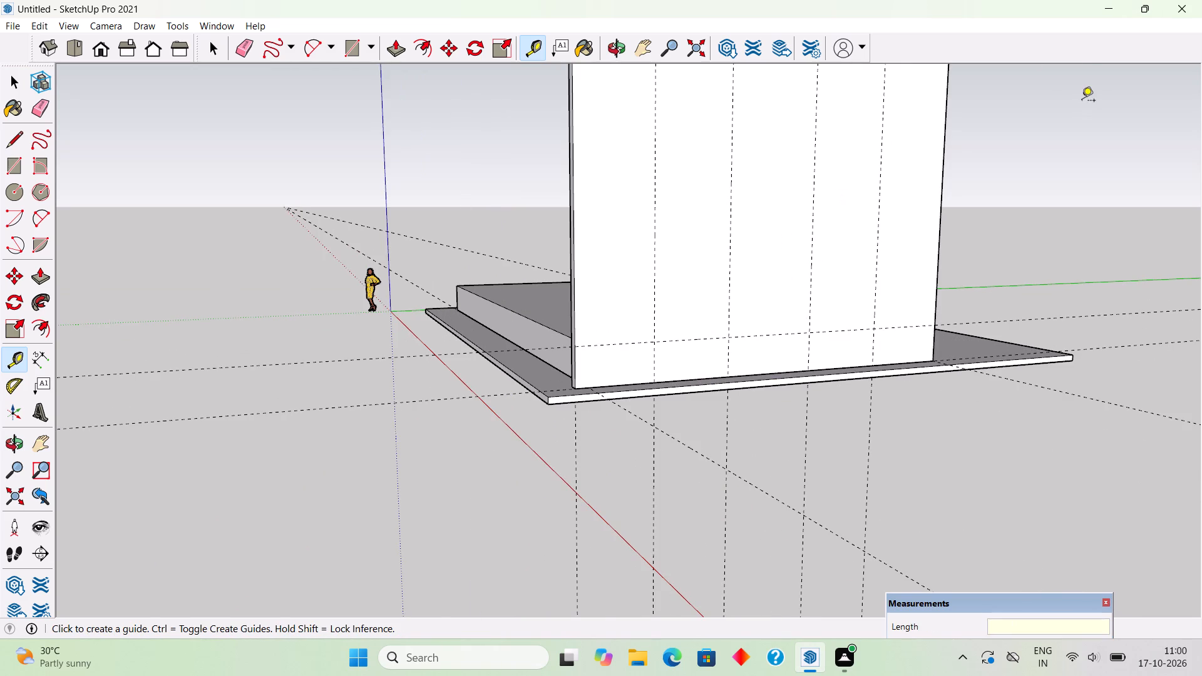
Add two more horizontal guides up the end wall's outer face, one 3' above the first and another 4' above that.
left_click(684, 336)
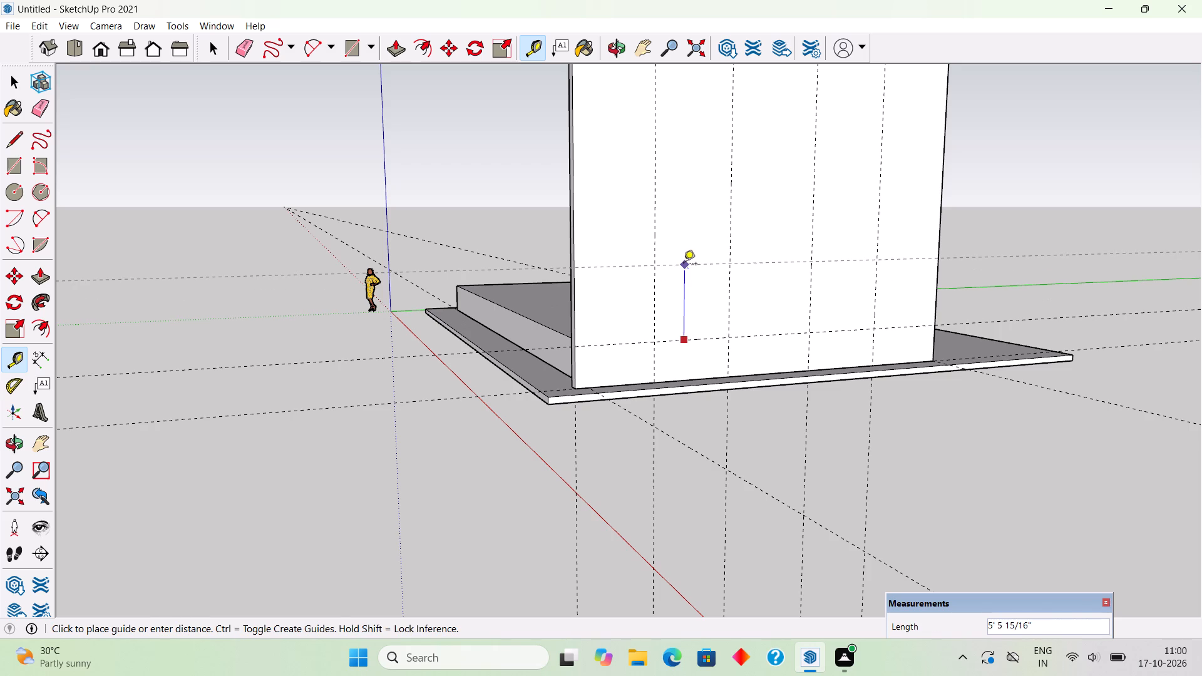
type("3'")
key("Return")
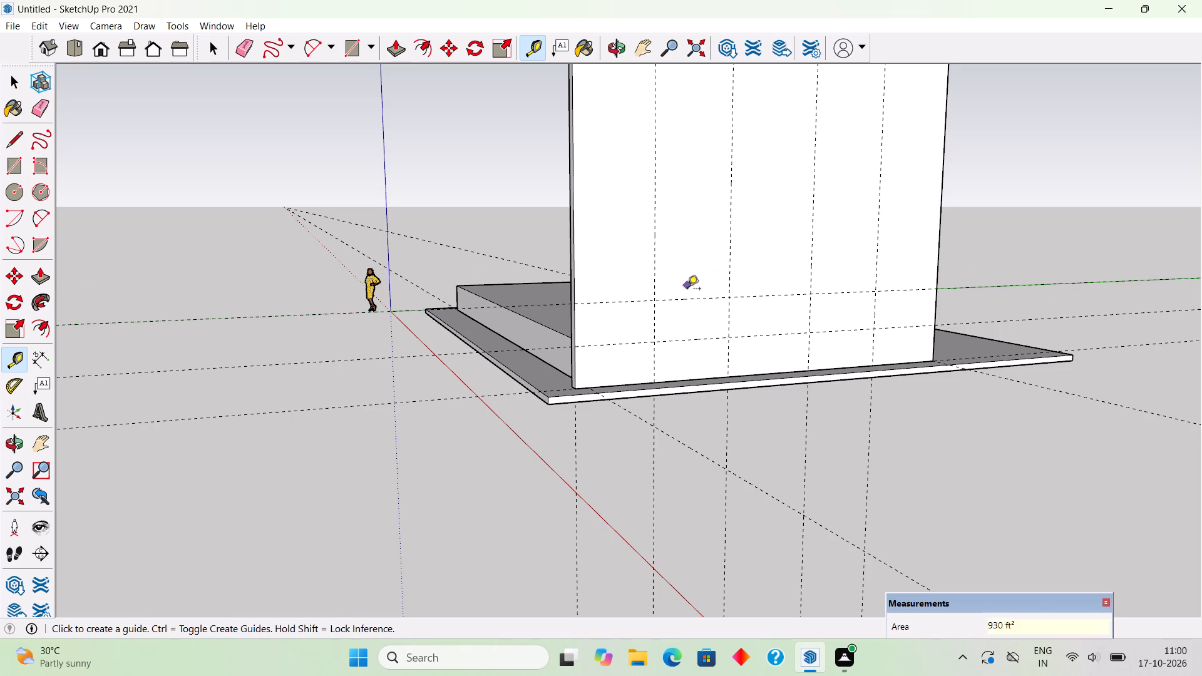
left_click(687, 302)
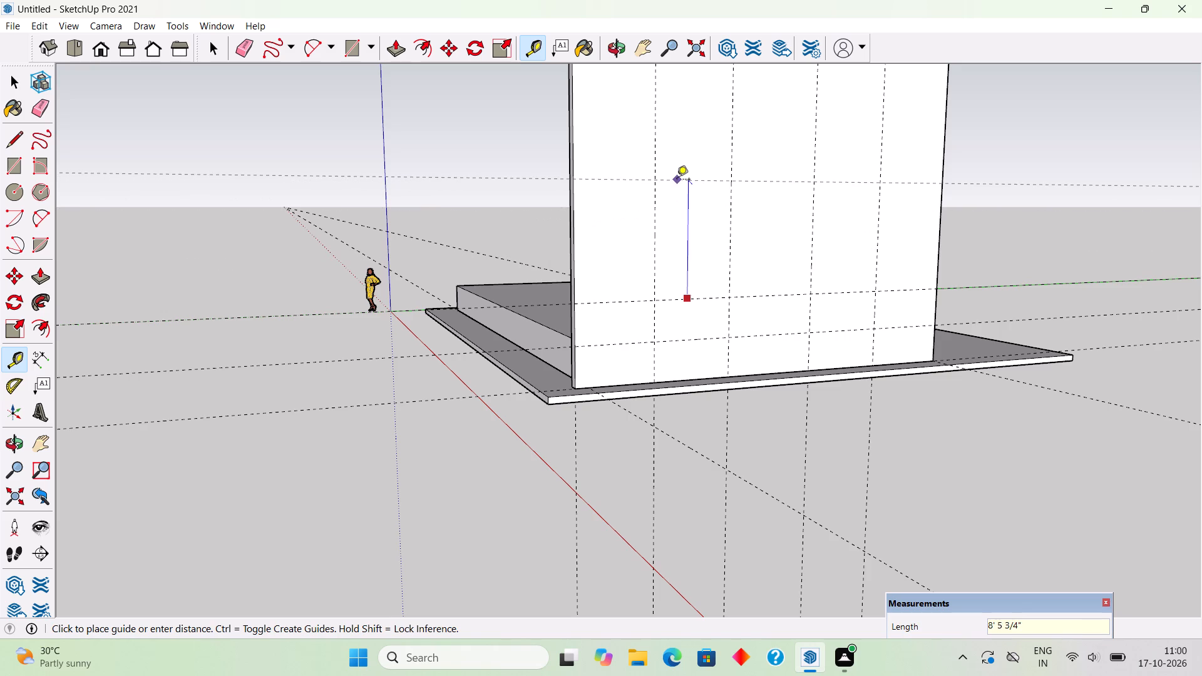
type("4'")
key("Return")
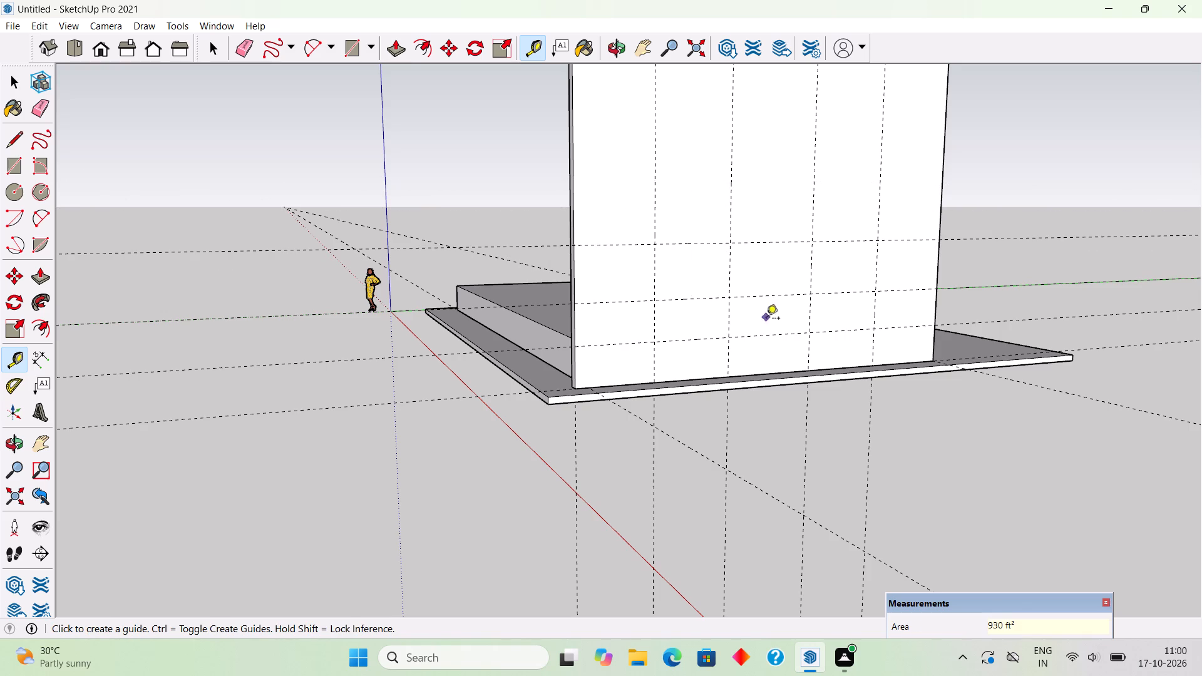
Place a fourth horizontal guide on the end wall's outer face, 10' above the lowest horizontal guide on the face.
middle_click_drag(644, 368, 614, 404)
scroll(615, 402, "down", 4)
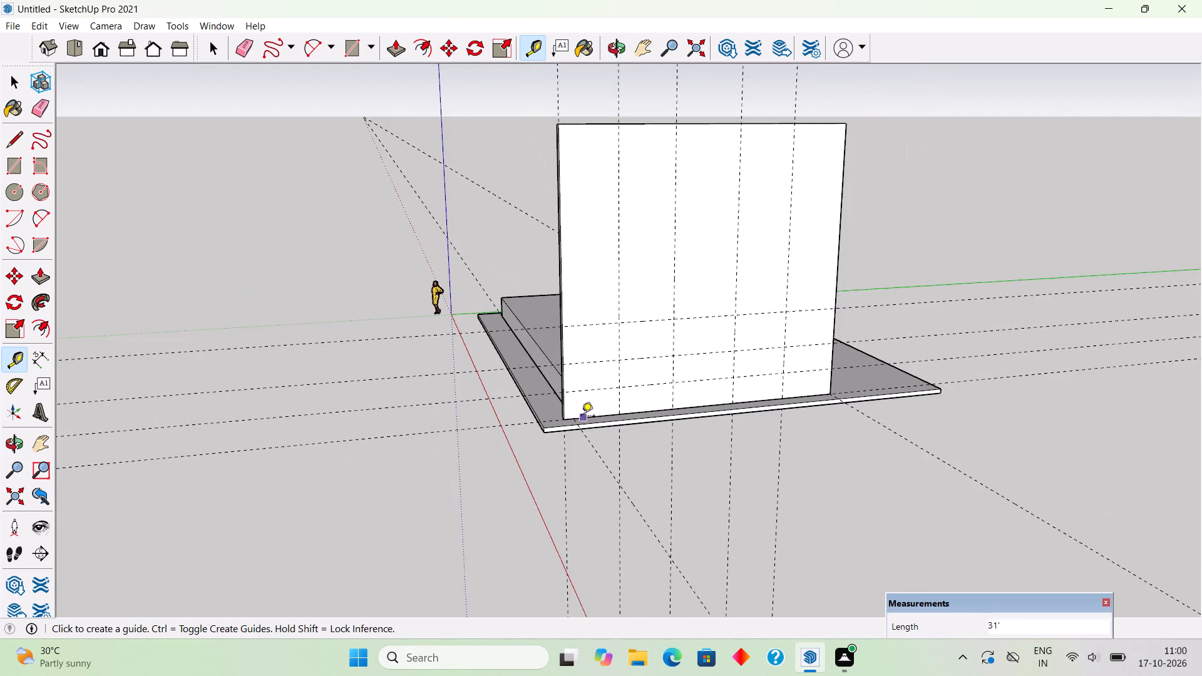
scroll(582, 417, "down", 3)
middle_click_drag(582, 417, 859, 362)
scroll(844, 300, "up", 6)
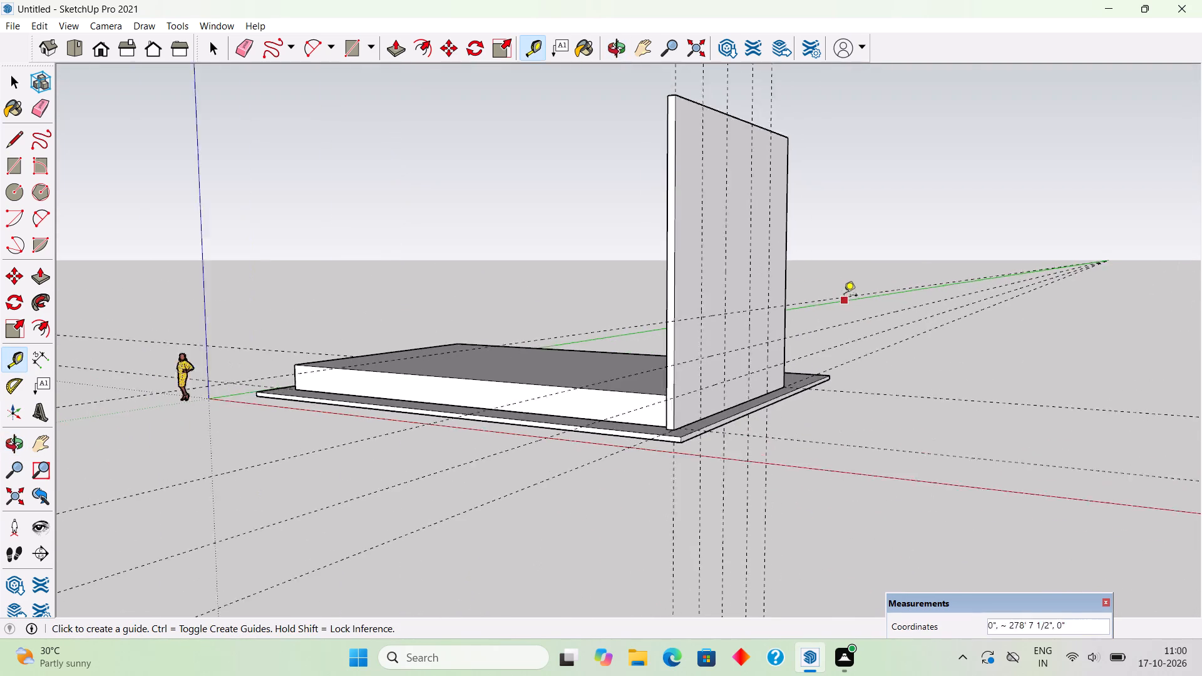
scroll(803, 295, "up", 5)
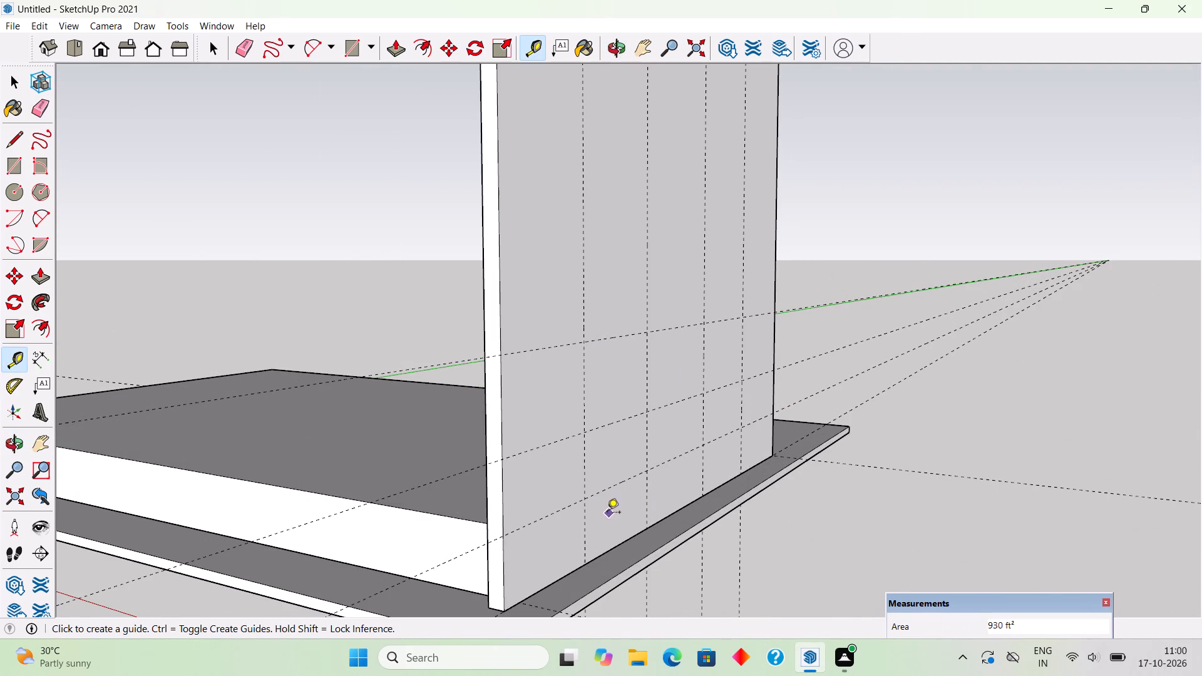
left_click(600, 496)
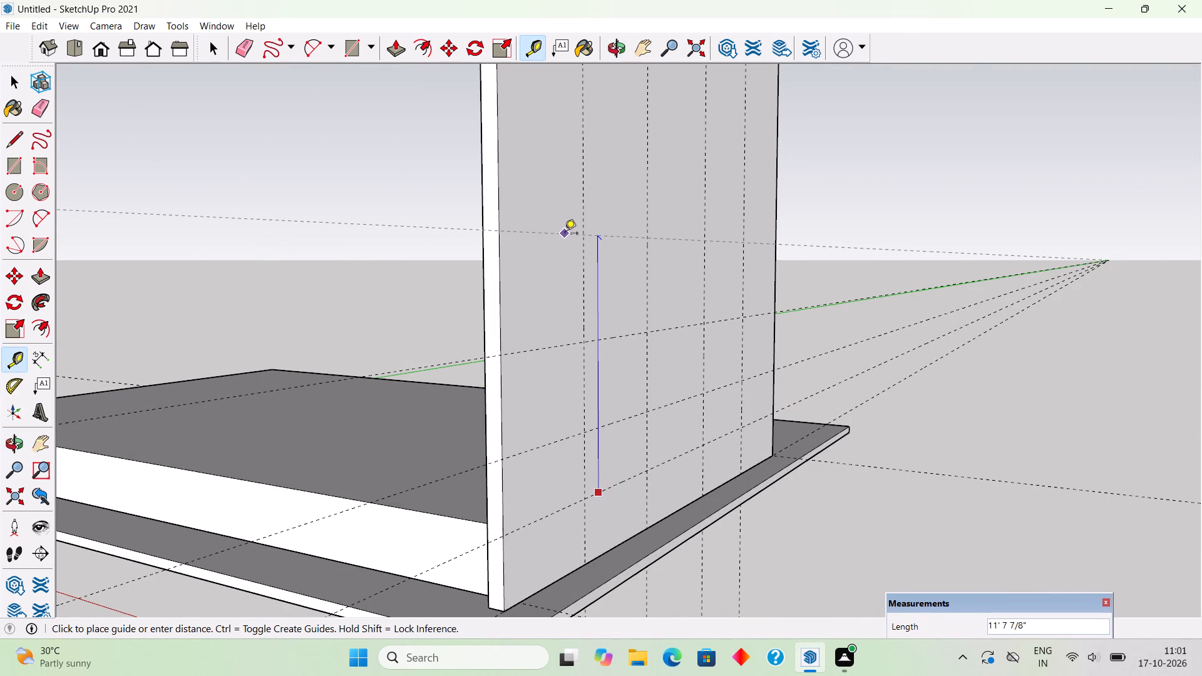
key("1")
type("0'")
key("Return")
key("space")
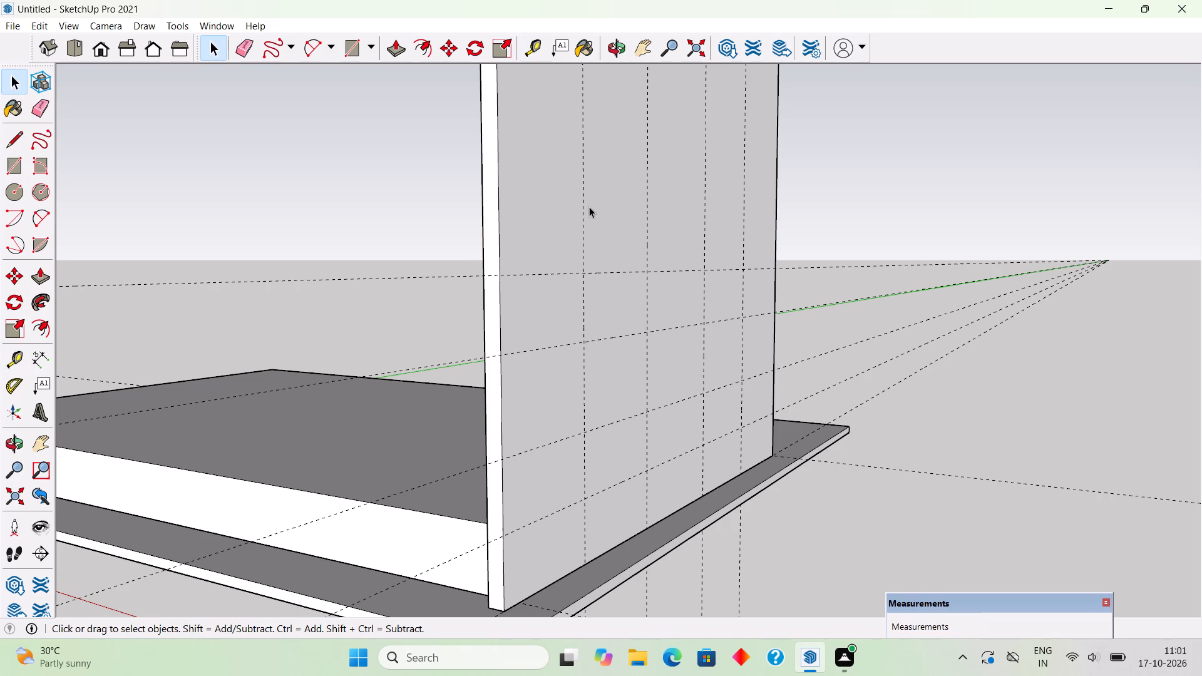
Inside the end wall group, Push/Pull the top face down 17' to the highest horizontal guide, and exit the group.
scroll(592, 205, "down", 3)
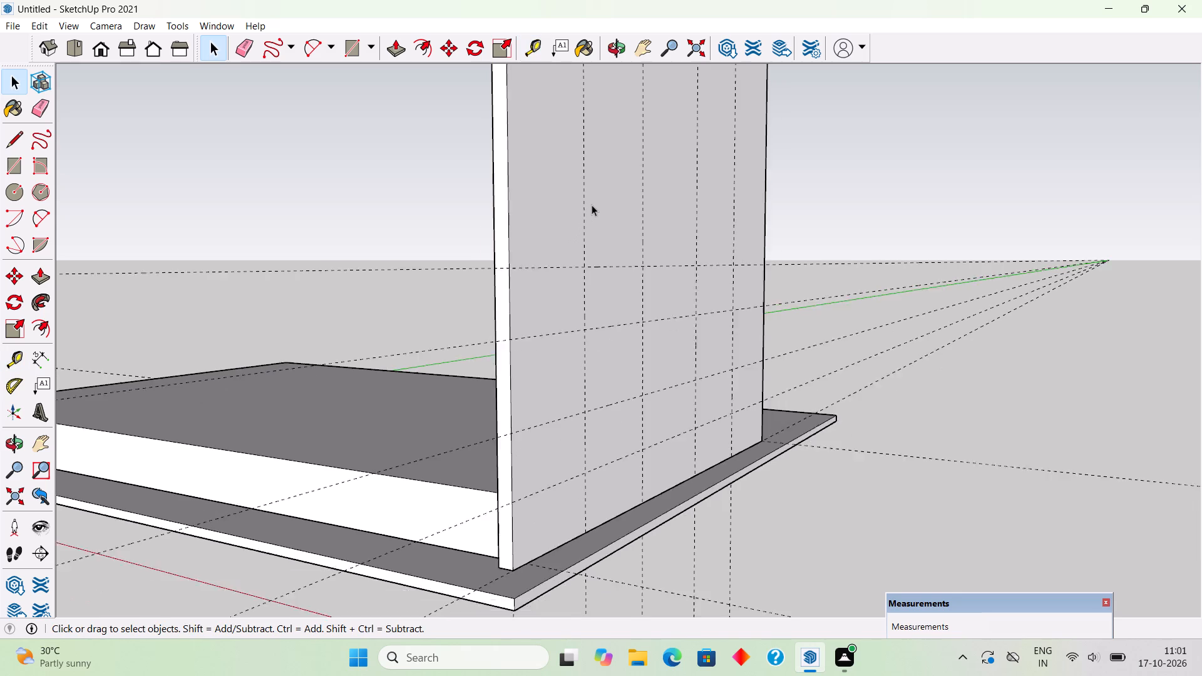
scroll(592, 205, "down", 10)
middle_click_drag(594, 108, 593, 121)
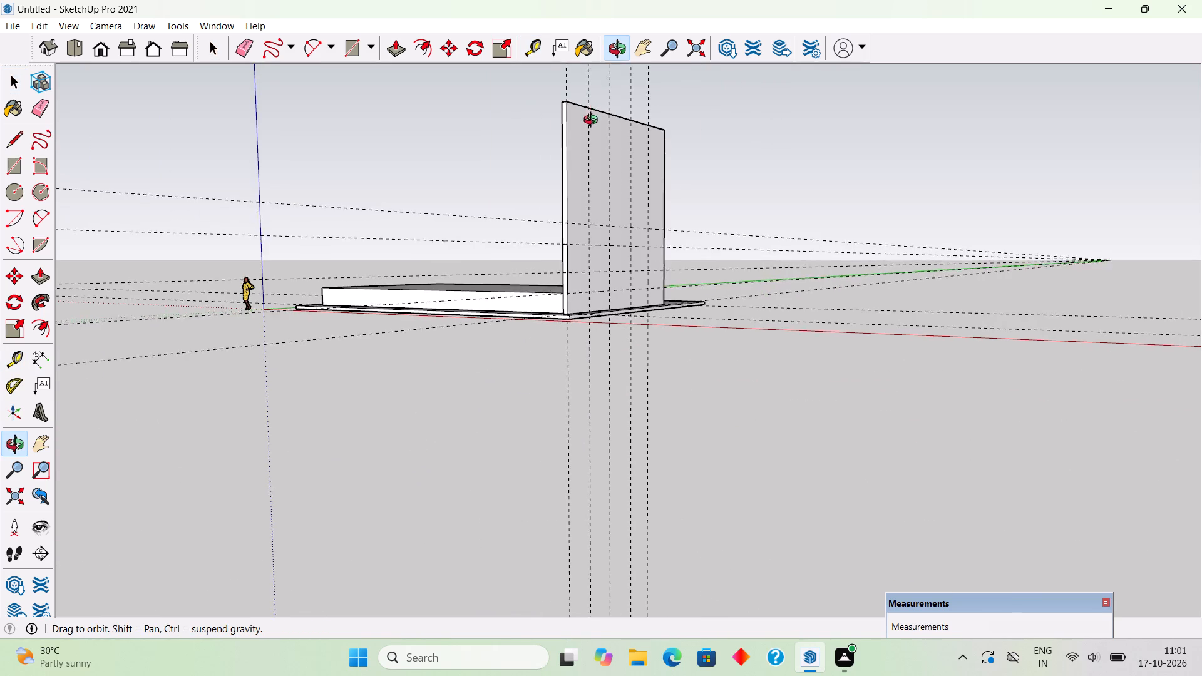
middle_click_drag(593, 121, 652, 298)
scroll(594, 195, "up", 2)
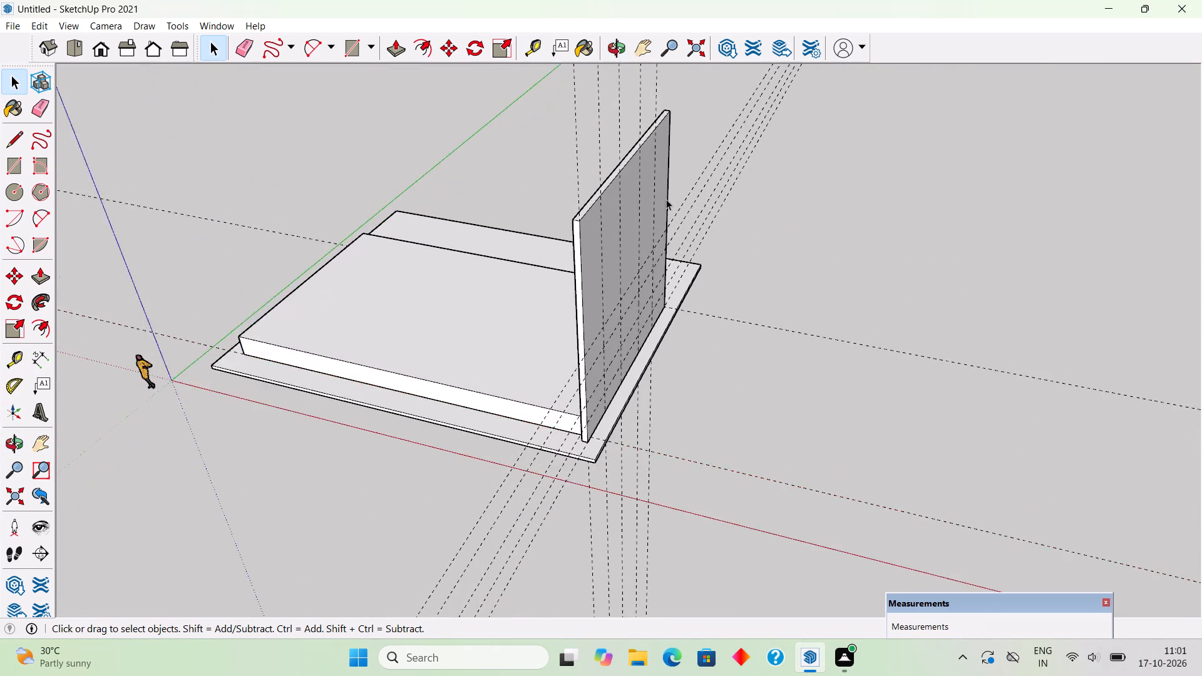
scroll(666, 199, "up", 5)
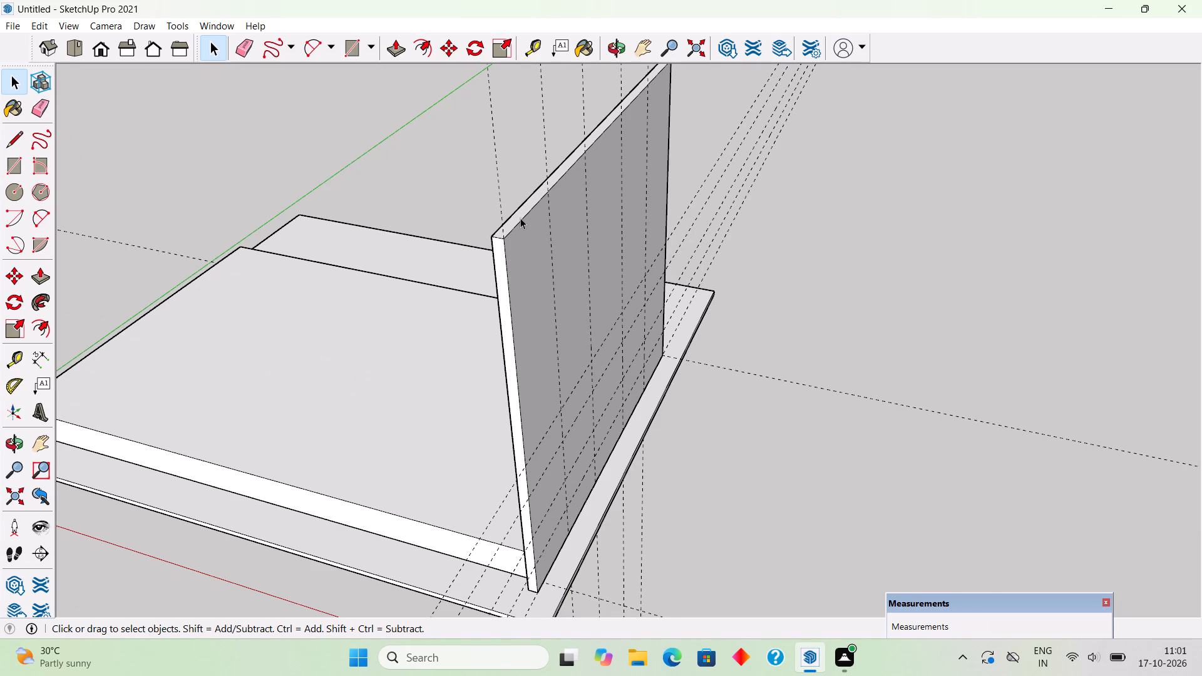
triple_click(520, 218)
key("p")
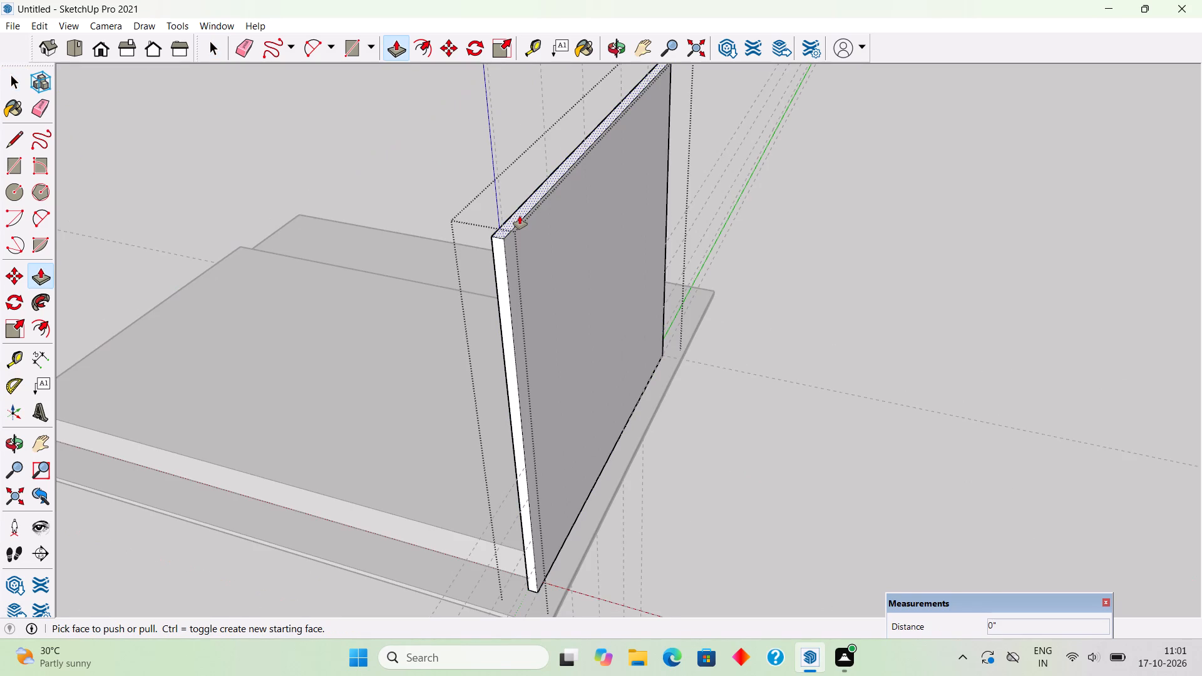
left_click(520, 216)
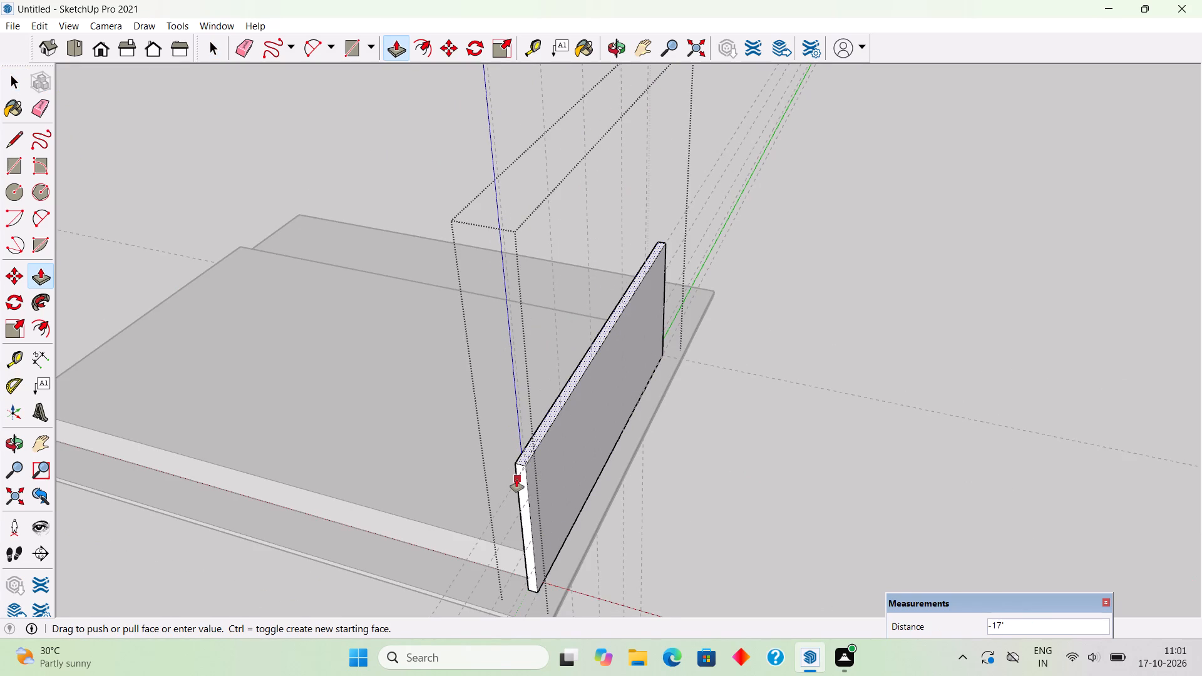
left_click(517, 479)
key("space")
left_click(805, 356)
Inside the end wall group, draw two 6' by 4' window rectangles on the outer face between the second and third horizontal guides.
scroll(805, 356, "down", 4)
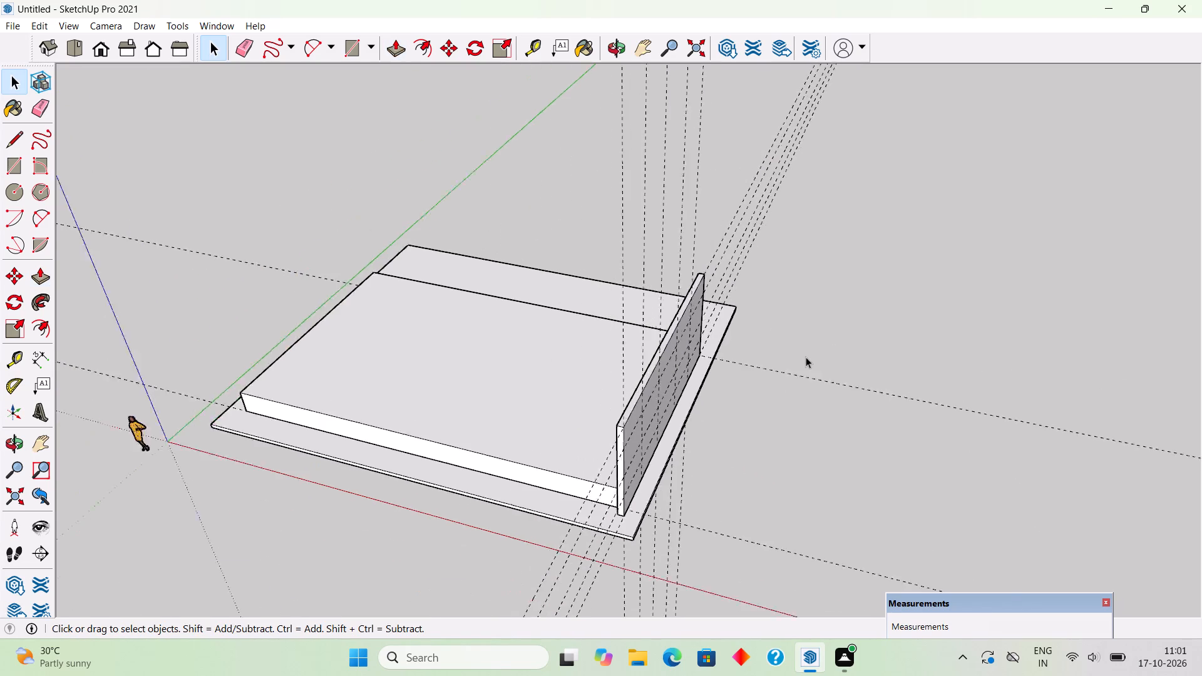
scroll(806, 357, "down", 1)
middle_click_drag(758, 394, 320, 189)
scroll(627, 274, "up", 4)
scroll(617, 365, "up", 5)
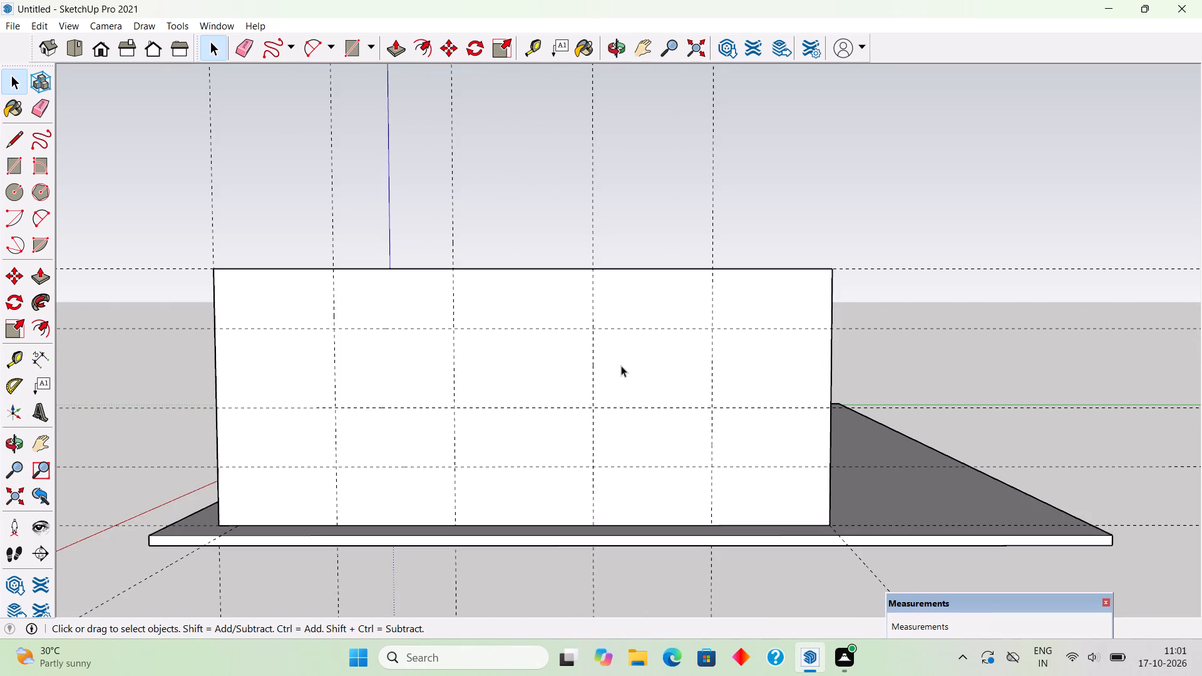
triple_click(625, 364)
middle_click_drag(691, 381, 759, 417)
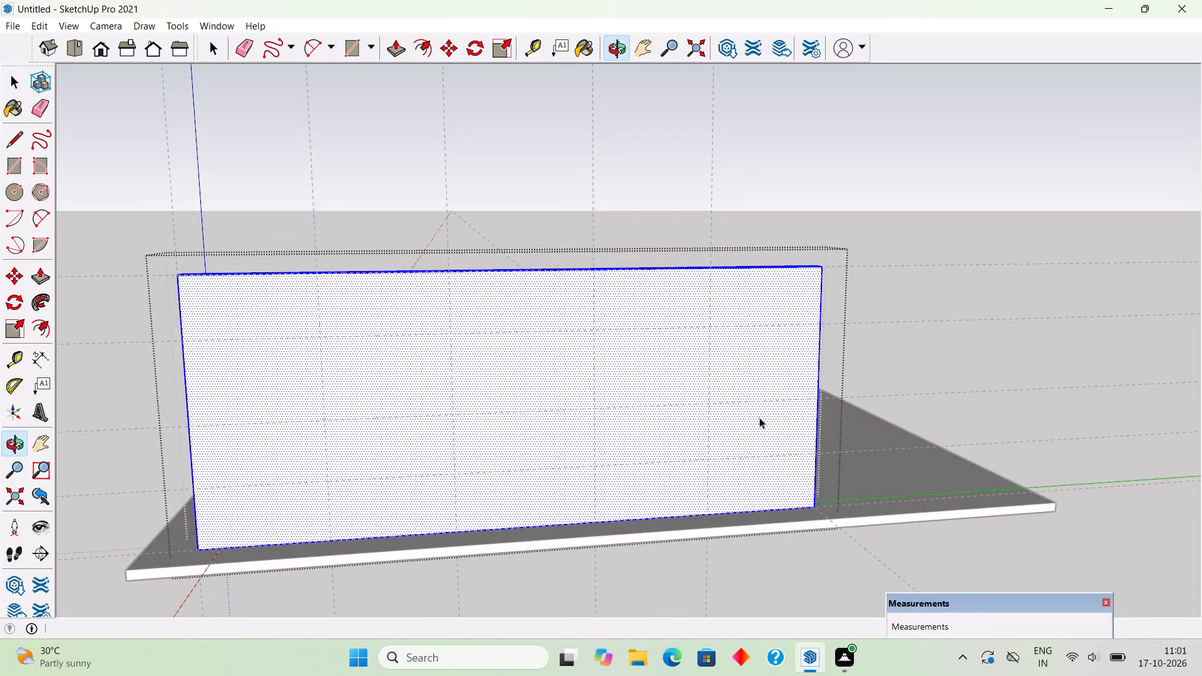
key("r")
left_click(598, 329)
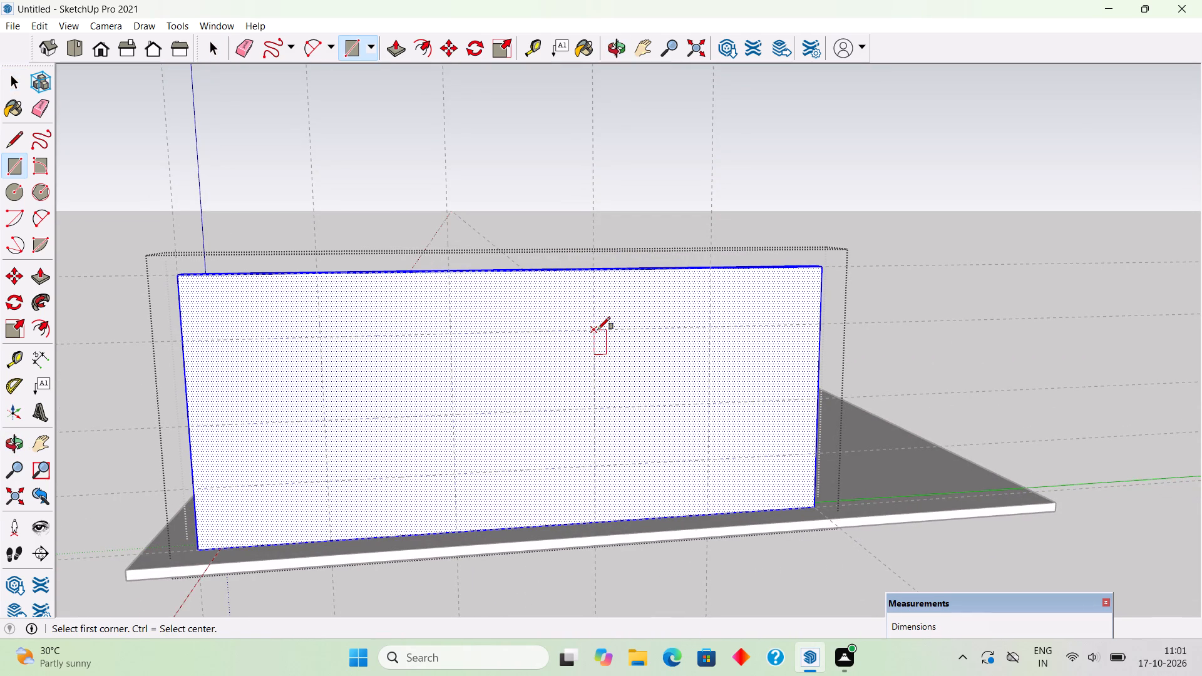
left_click(709, 404)
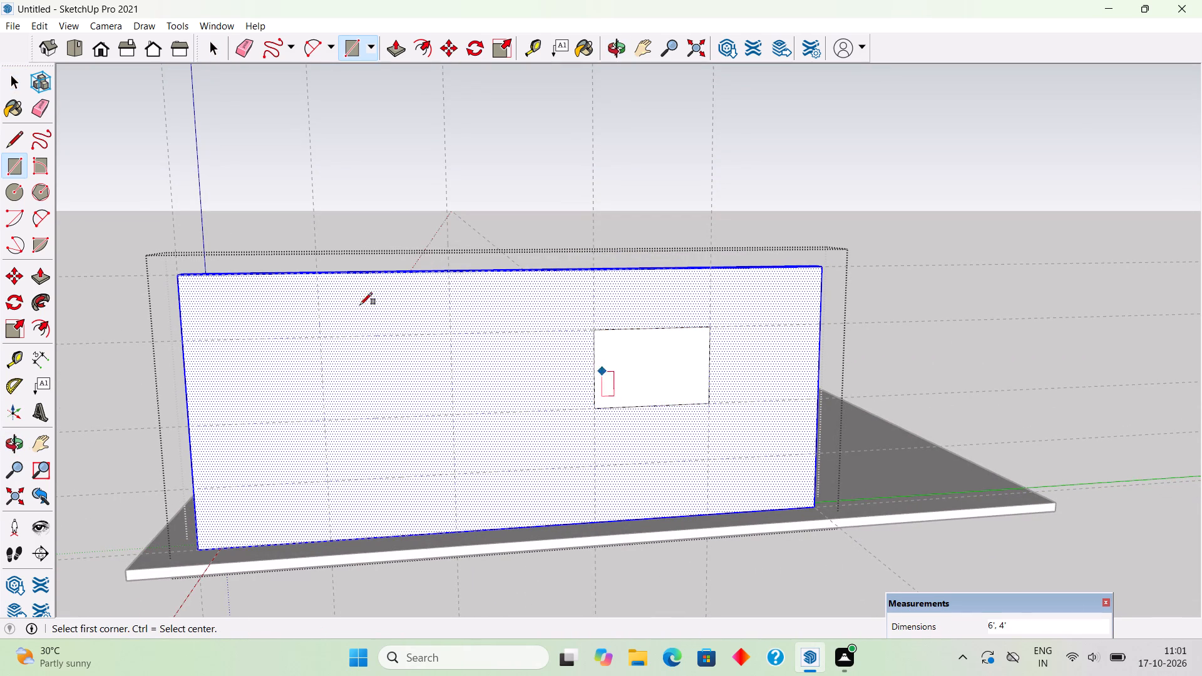
left_click(324, 337)
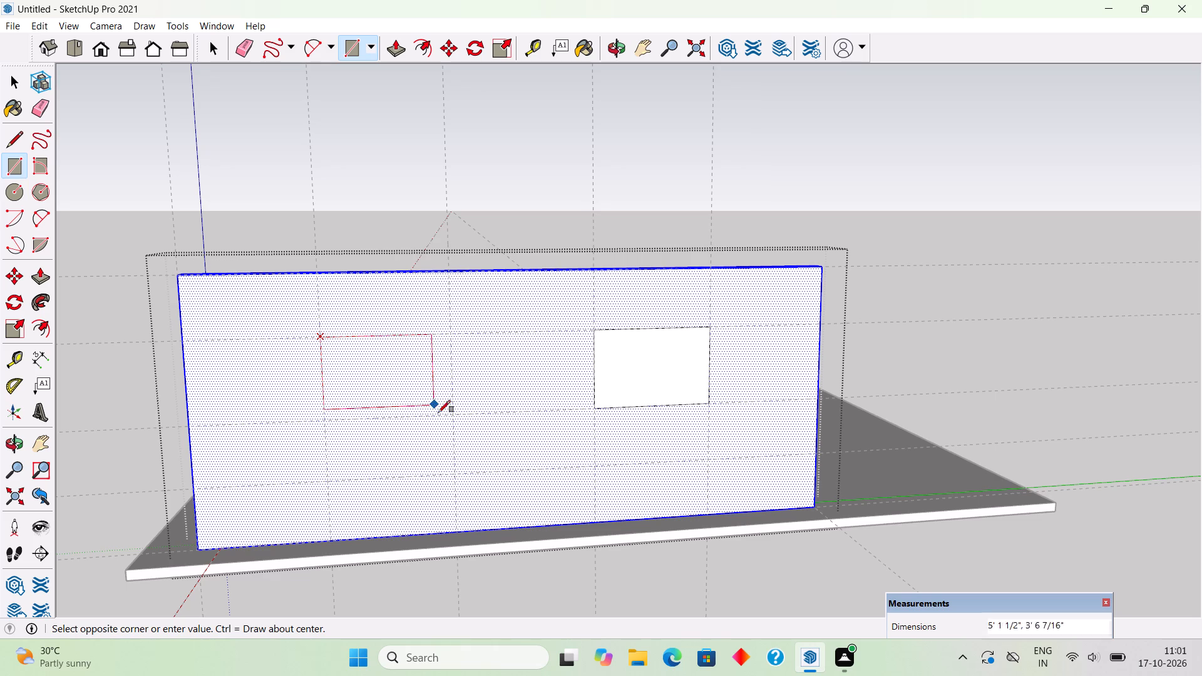
left_click(456, 413)
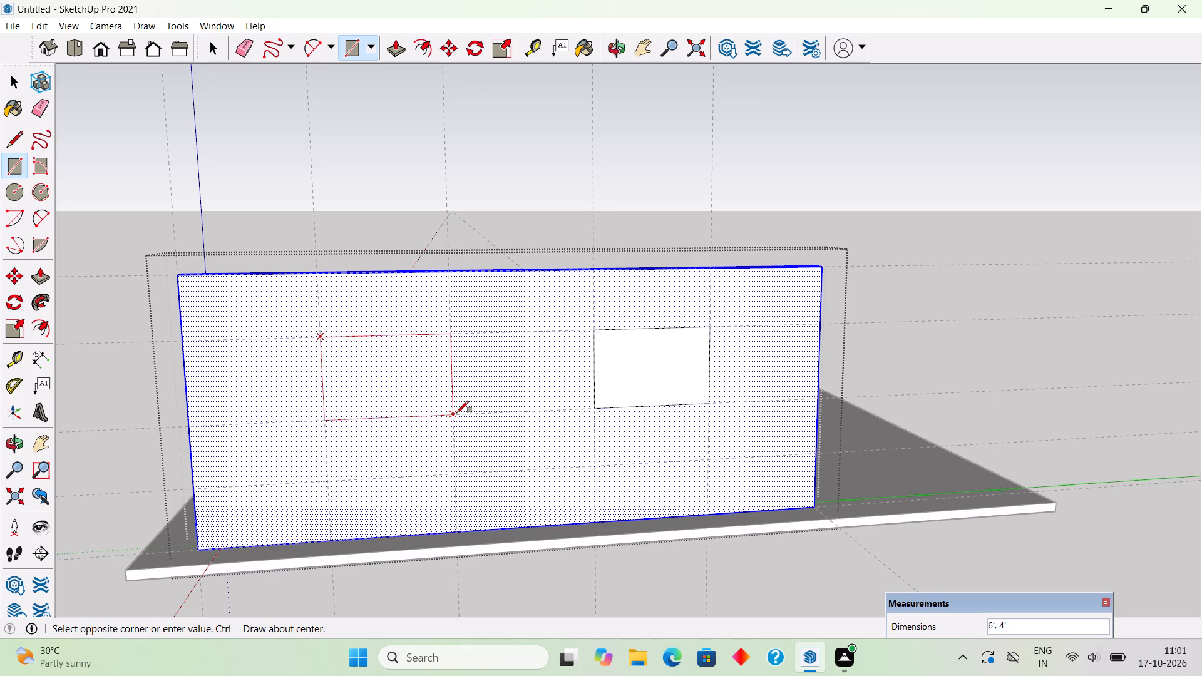
key("space")
Push/Pull both window rectangles inward 9" through the wall to cut the openings, and exit the group.
key("p")
left_click_drag(686, 372, 686, 373)
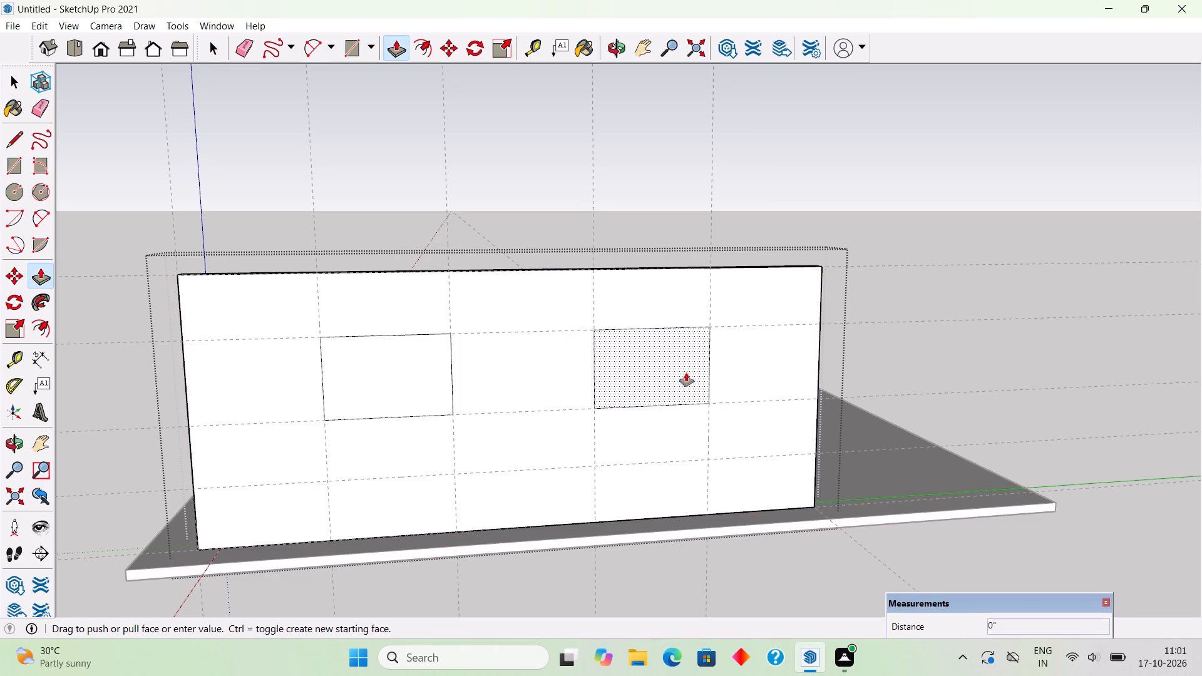
left_click_drag(686, 373, 632, 353)
left_click_drag(434, 386, 375, 373)
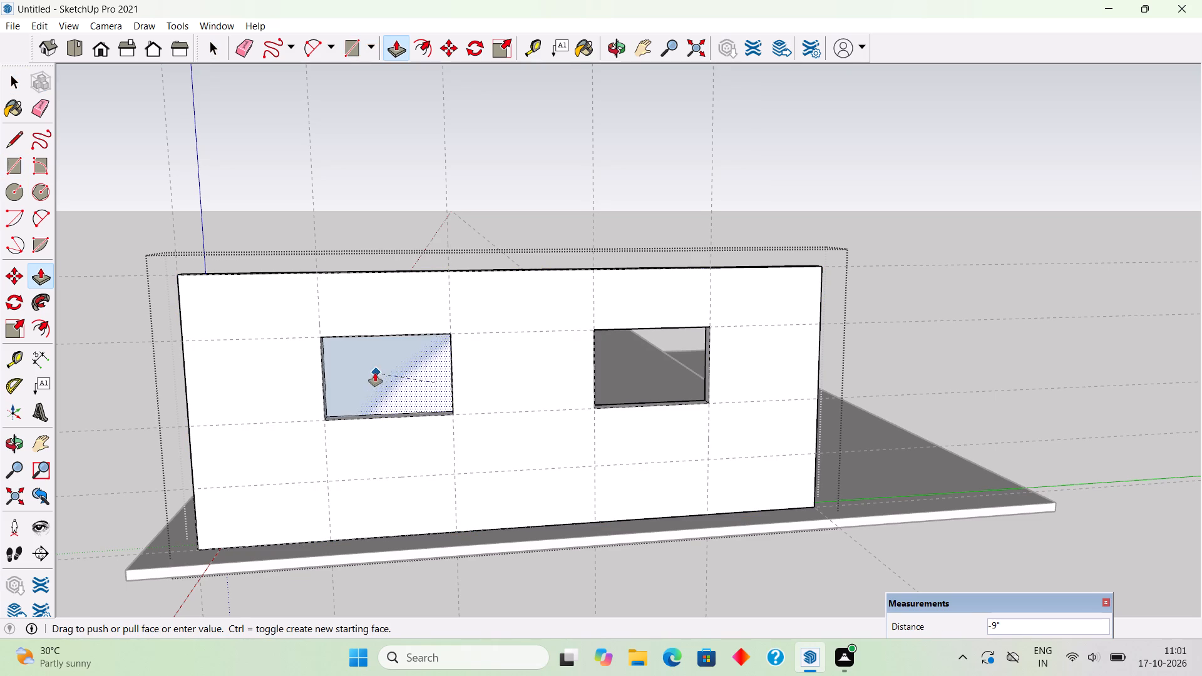
left_click_drag(375, 373, 366, 373)
key("space")
scroll(365, 369, "down", 3)
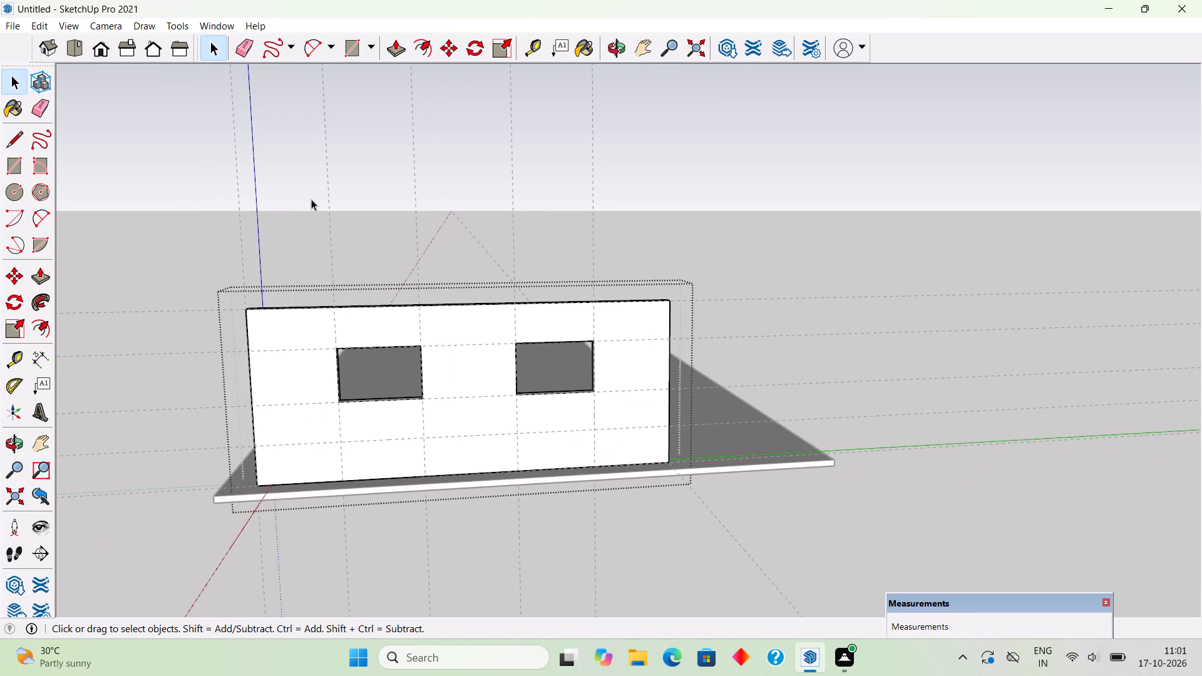
left_click(311, 199)
Outside the wall group, draw a 6' by 4' rectangle over the window opening farther from the red axis.
middle_click_drag(312, 306, 412, 276)
scroll(409, 274, "up", 3)
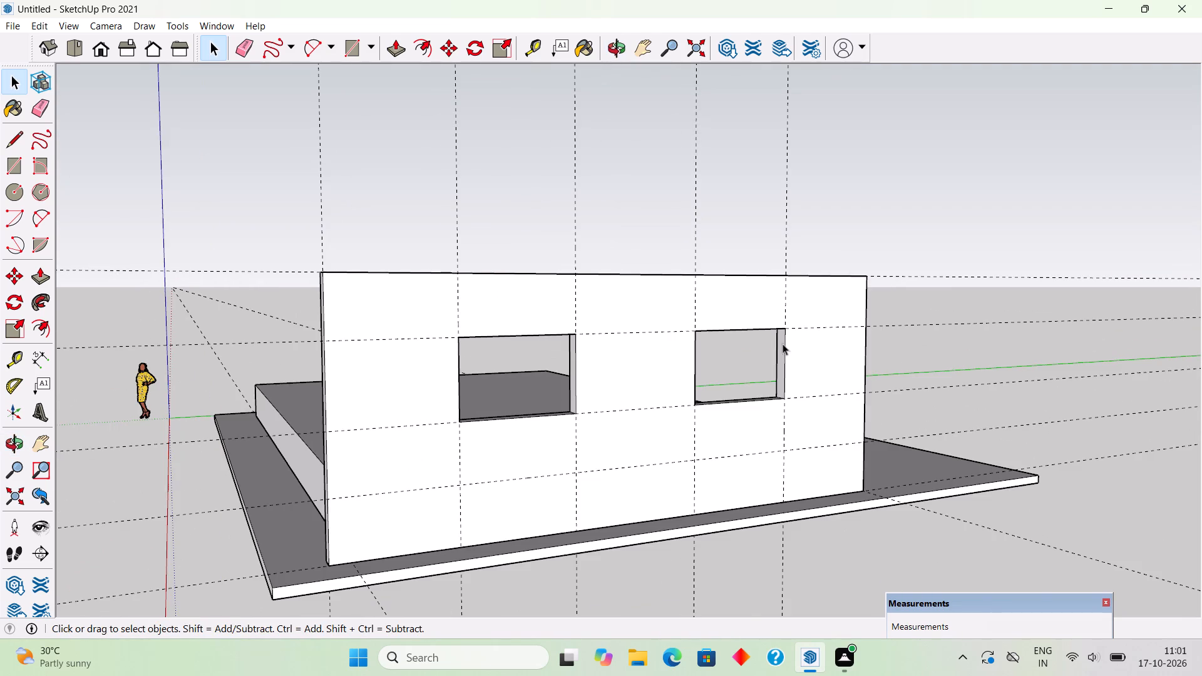
middle_click_drag(783, 344, 641, 366)
scroll(641, 366, "up", 3)
scroll(655, 357, "down", 3)
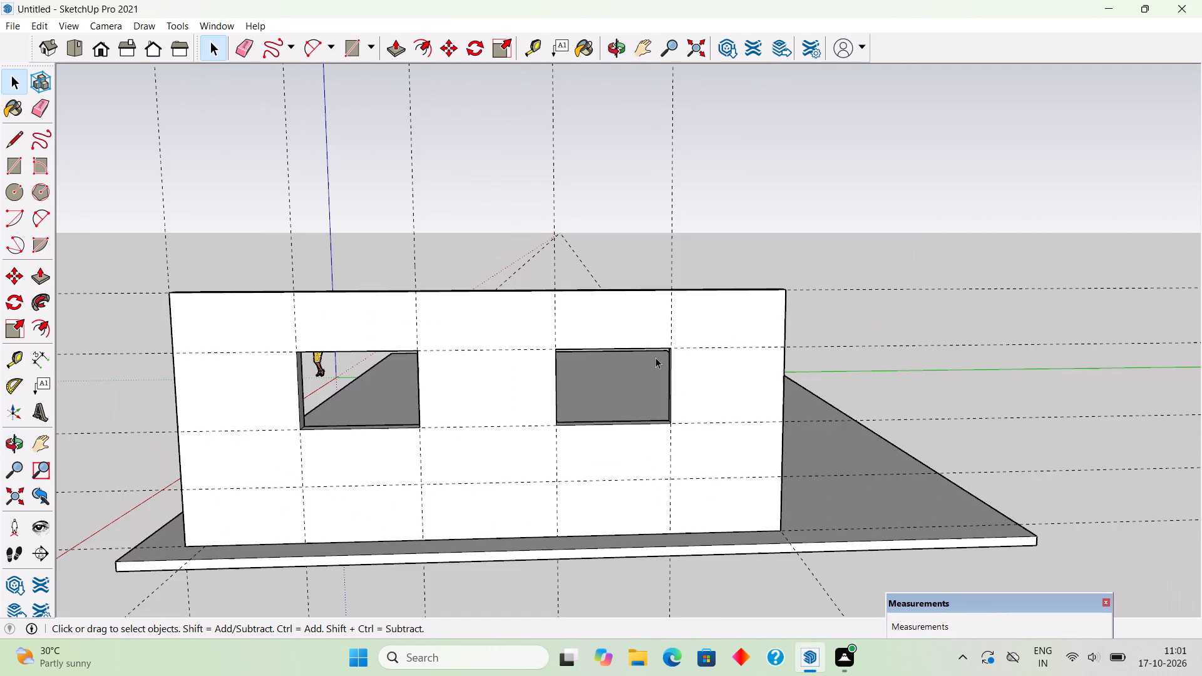
scroll(664, 351, "up", 2)
key("t")
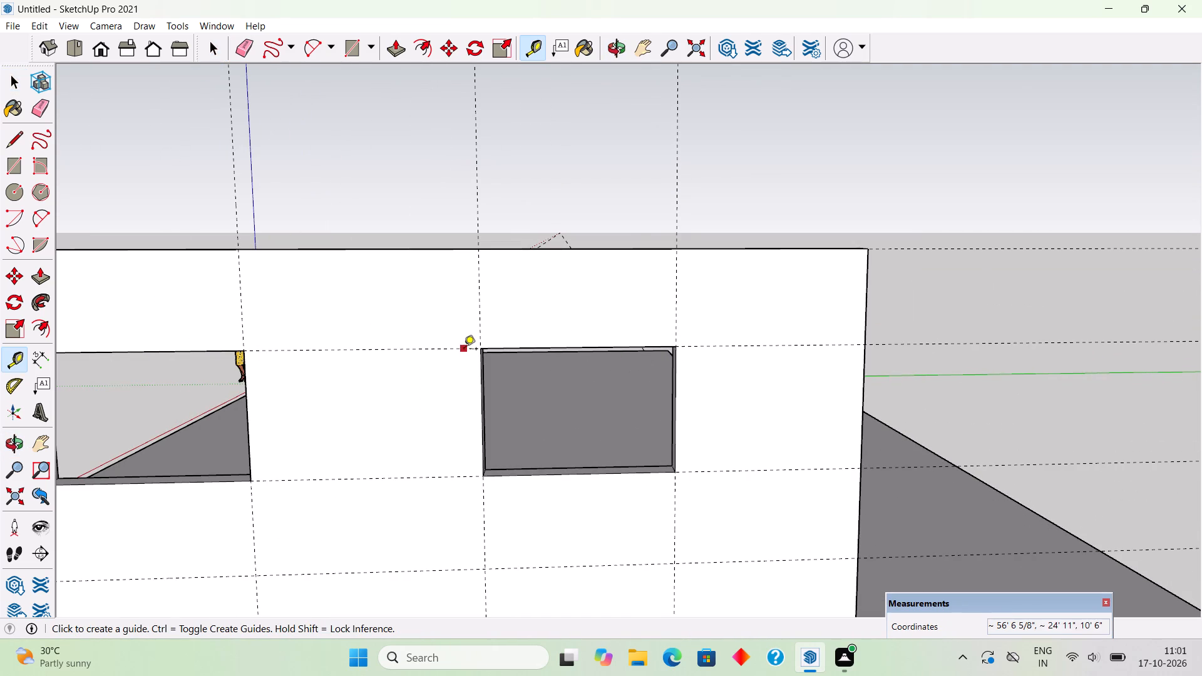
key("r")
left_click(478, 345)
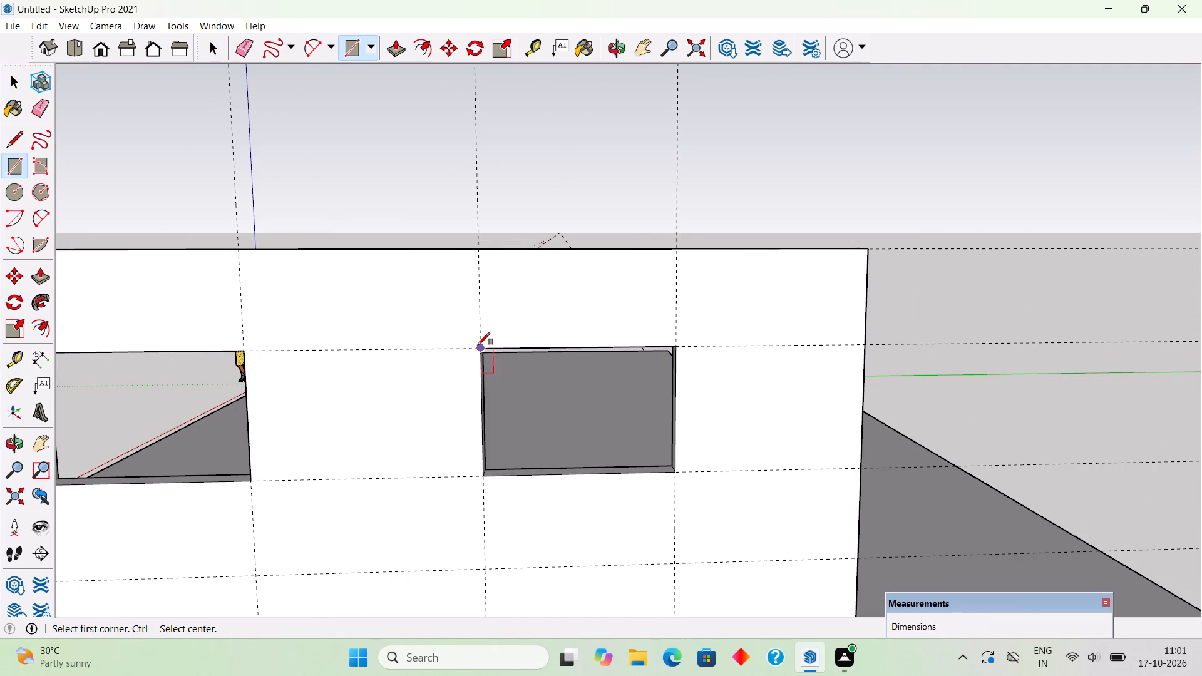
left_click(672, 470)
Offset the edges of the 6' by 4' window rectangle inward by 6".
key("f")
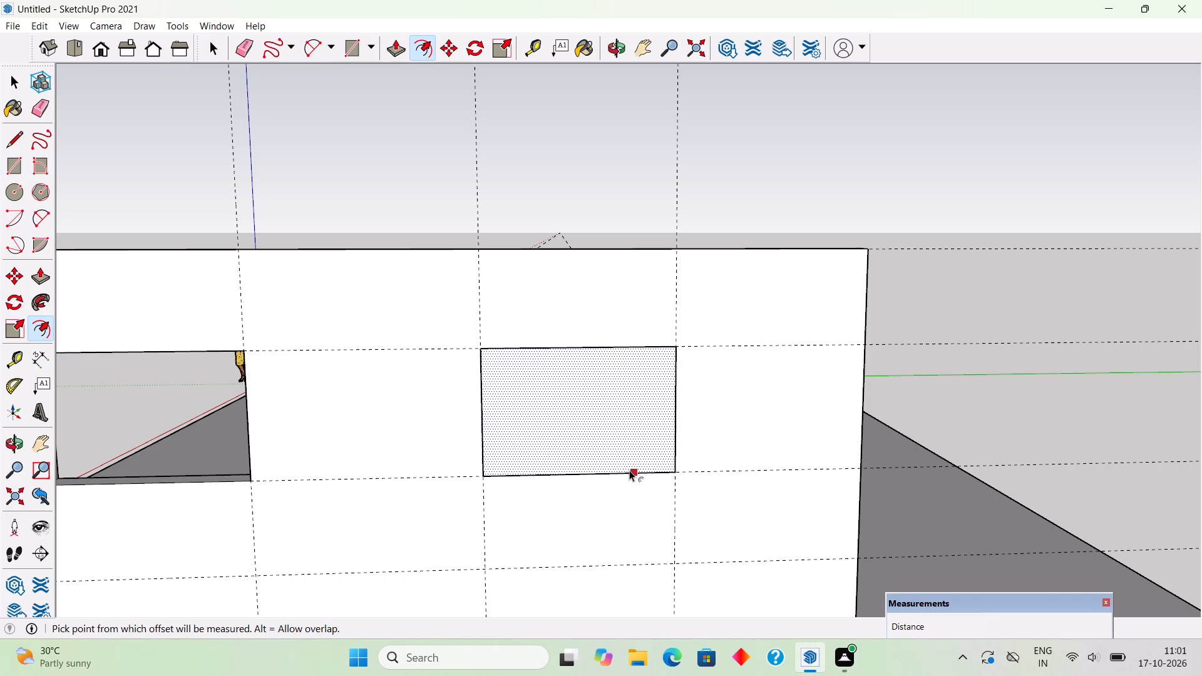
left_click(629, 470)
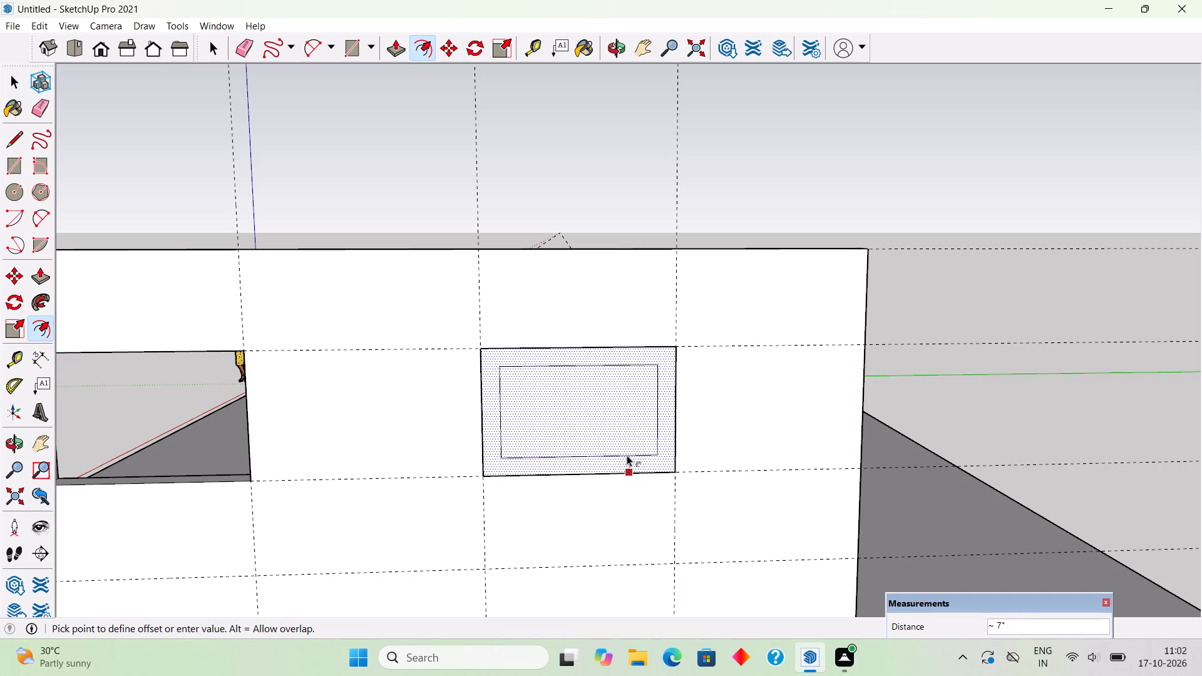
type("6\"")
key("Return")
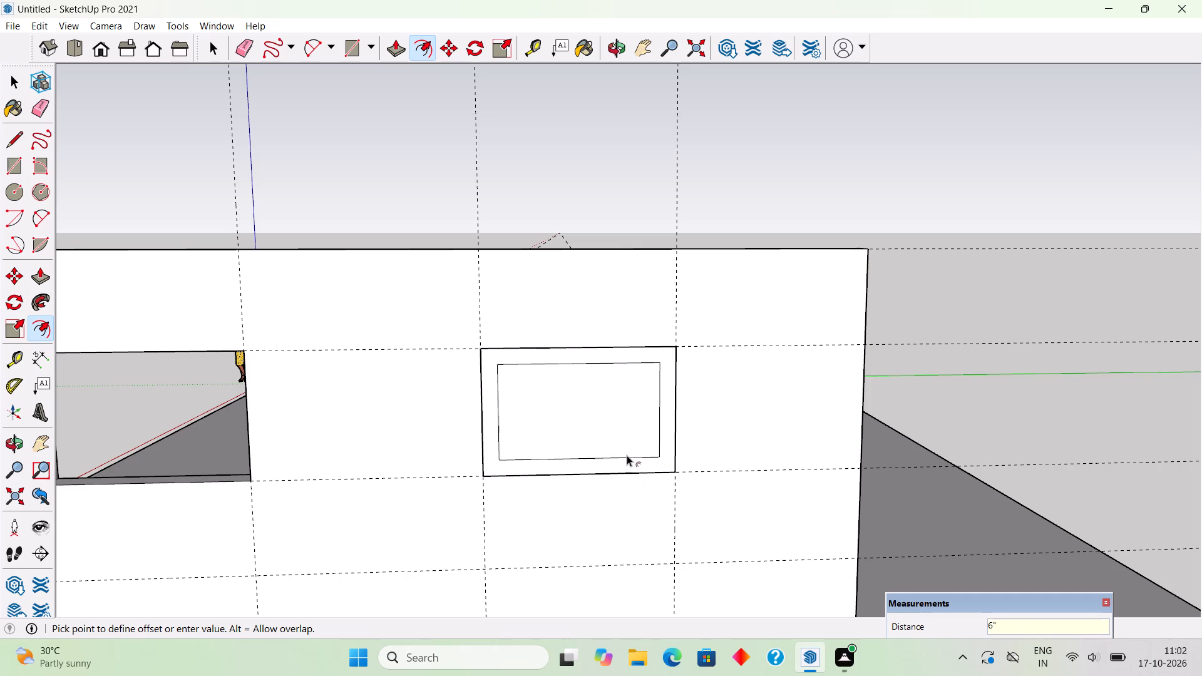
Place a vertical guide 2' 6" from the inner rectangle's side edge, plus one guide 3" to each side of it.
key("t")
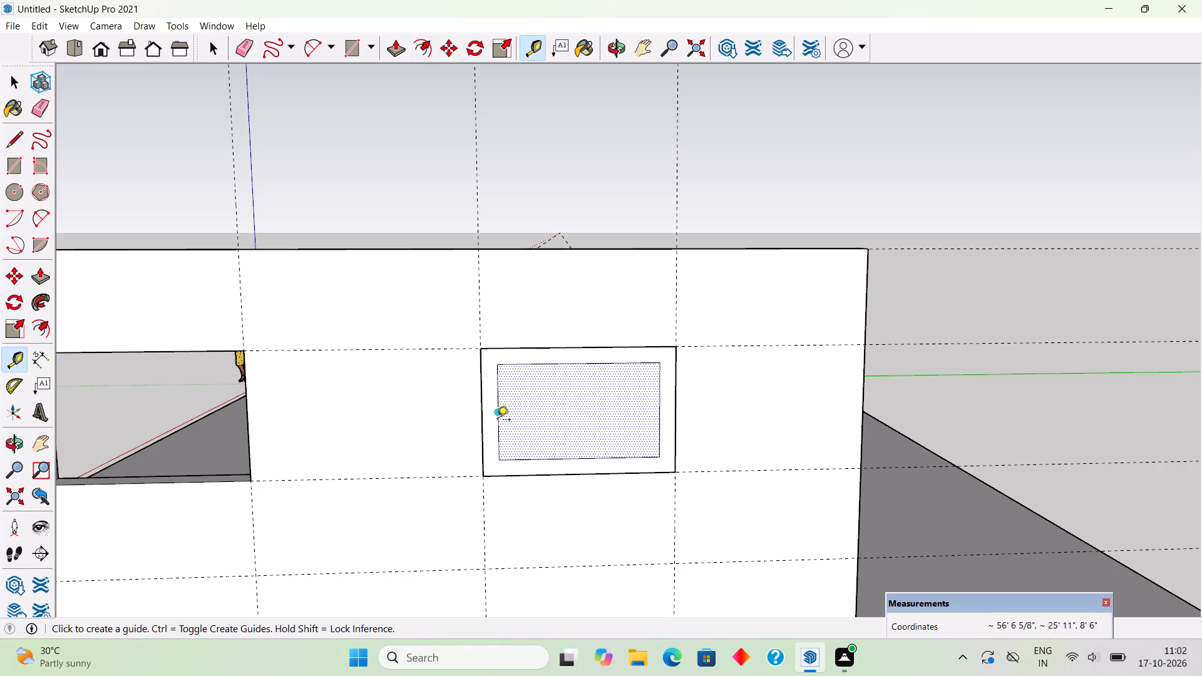
left_click(497, 433)
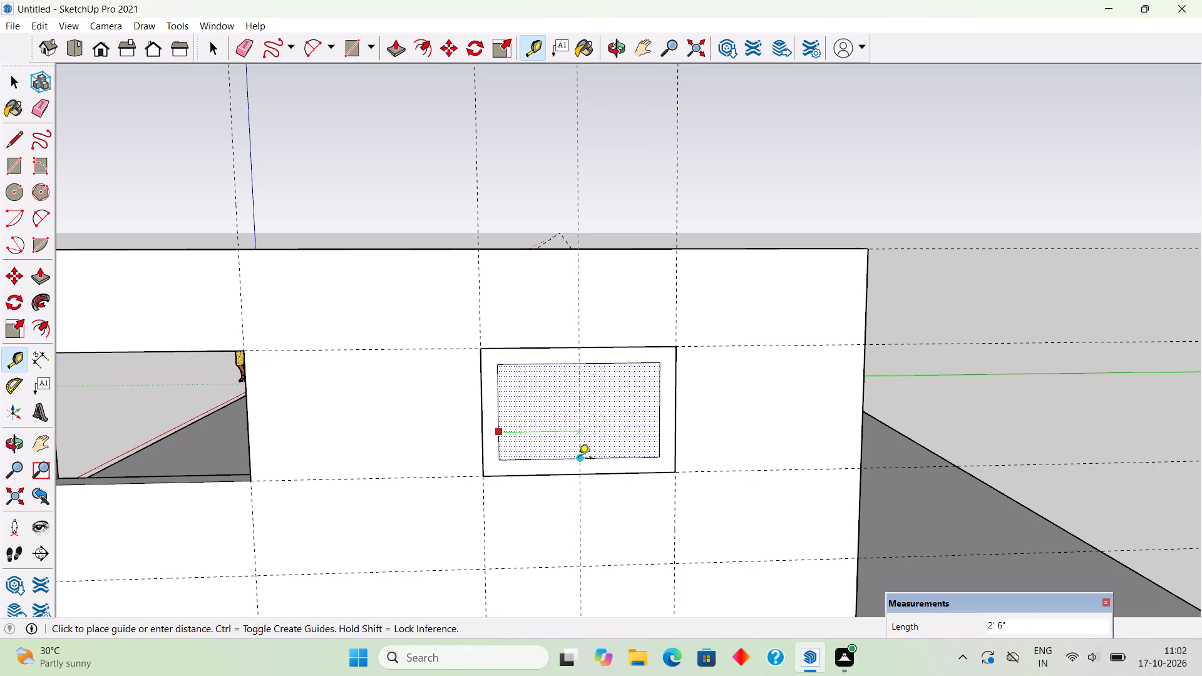
left_click(578, 458)
left_click(575, 422)
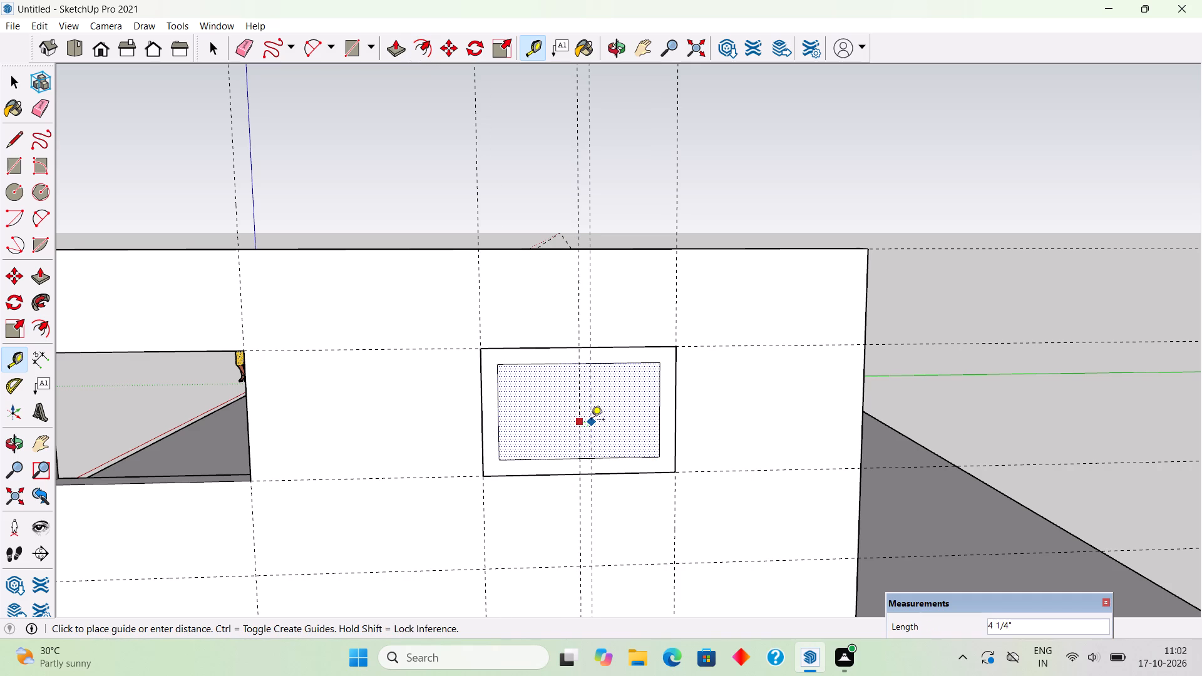
type("3\"")
key("Return")
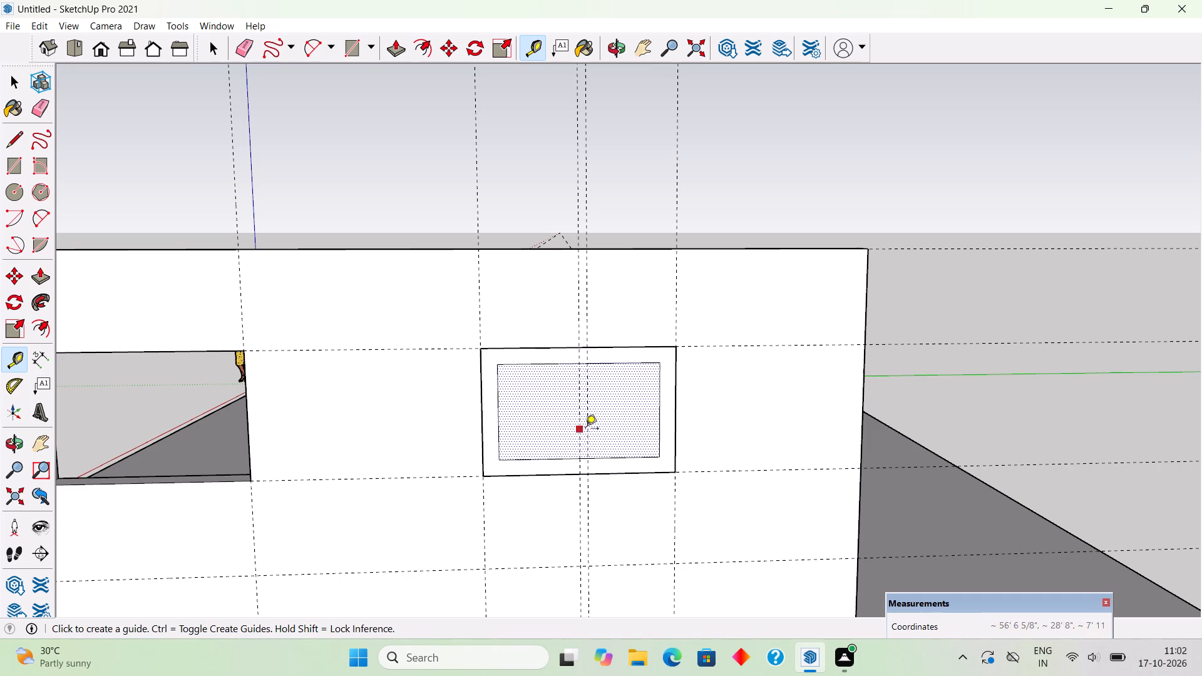
left_click(585, 429)
type("6\"")
key("Return")
key("space")
Draw vertical lines across the inner rectangle along the two outer guides, and erase the short edges between them to form the mullion.
type("l")
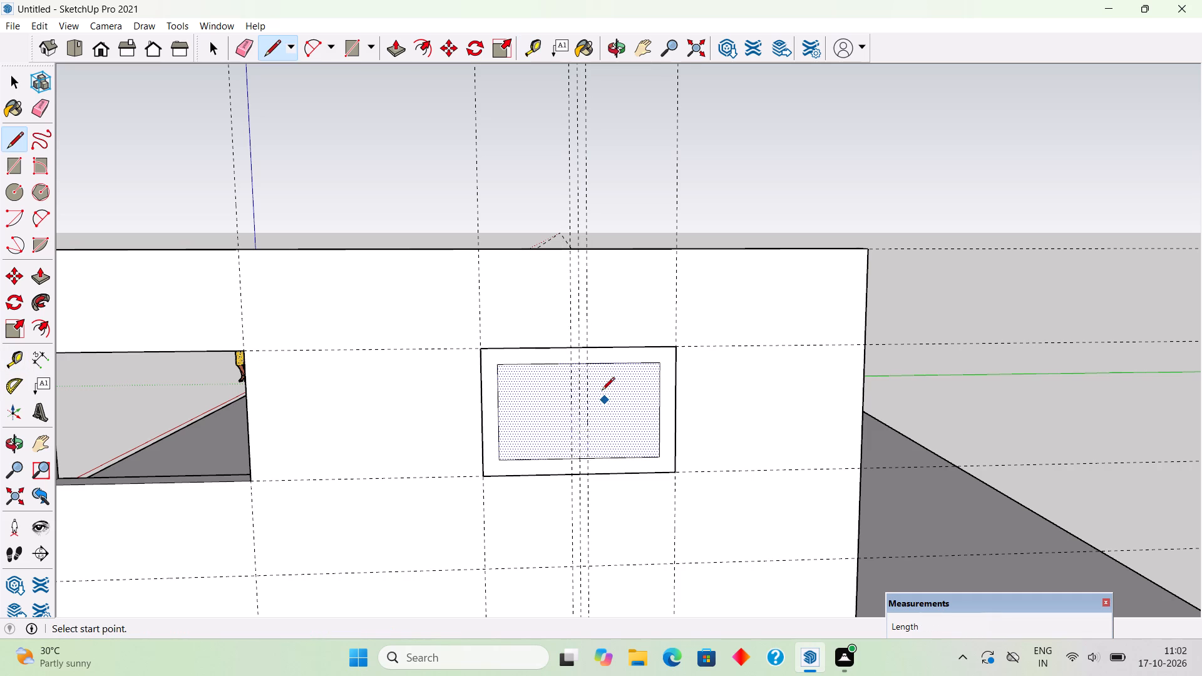
scroll(602, 391, "up", 9)
left_click(569, 334)
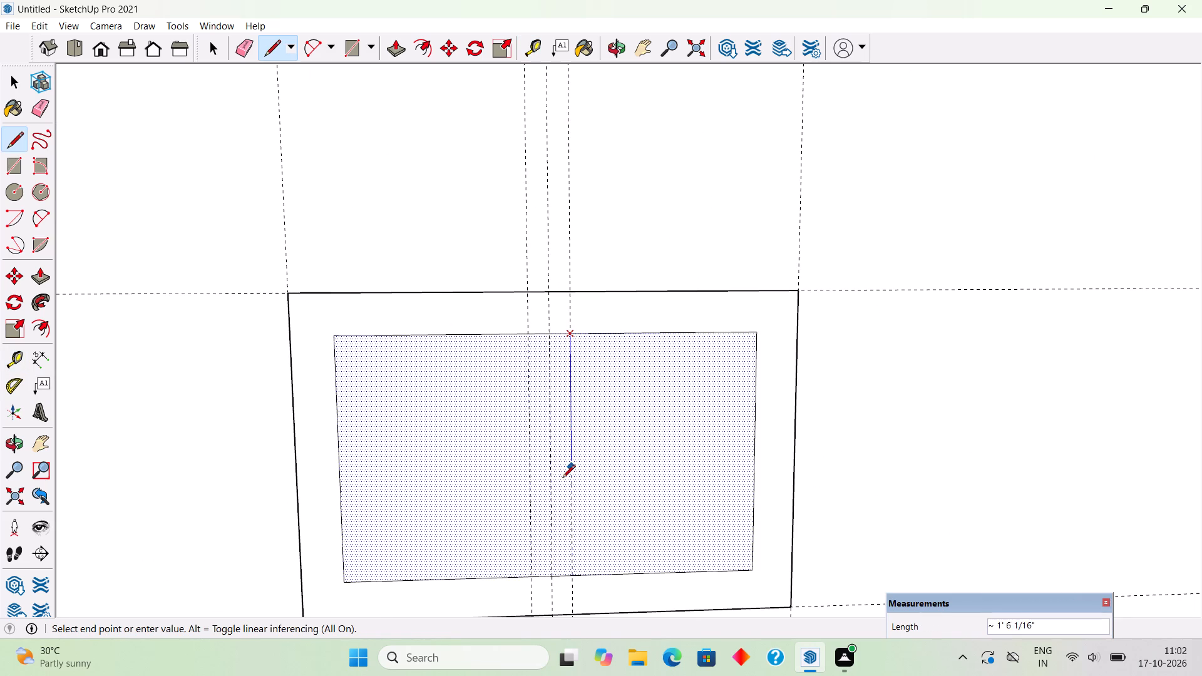
left_click(572, 578)
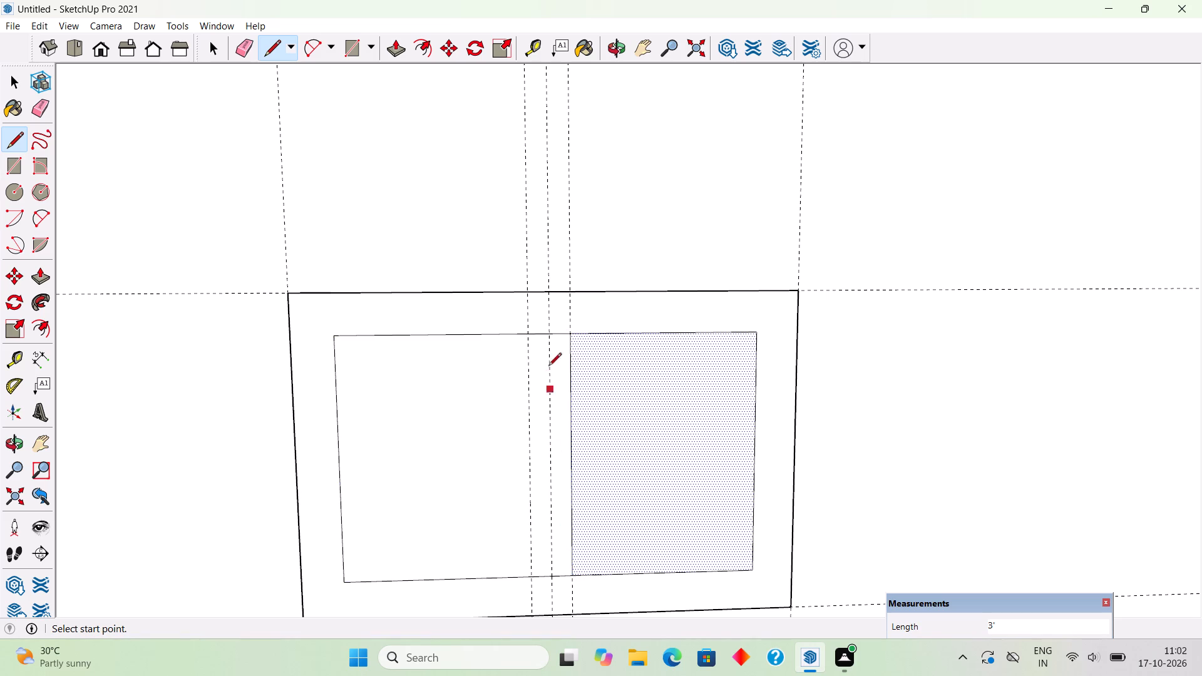
left_click(530, 332)
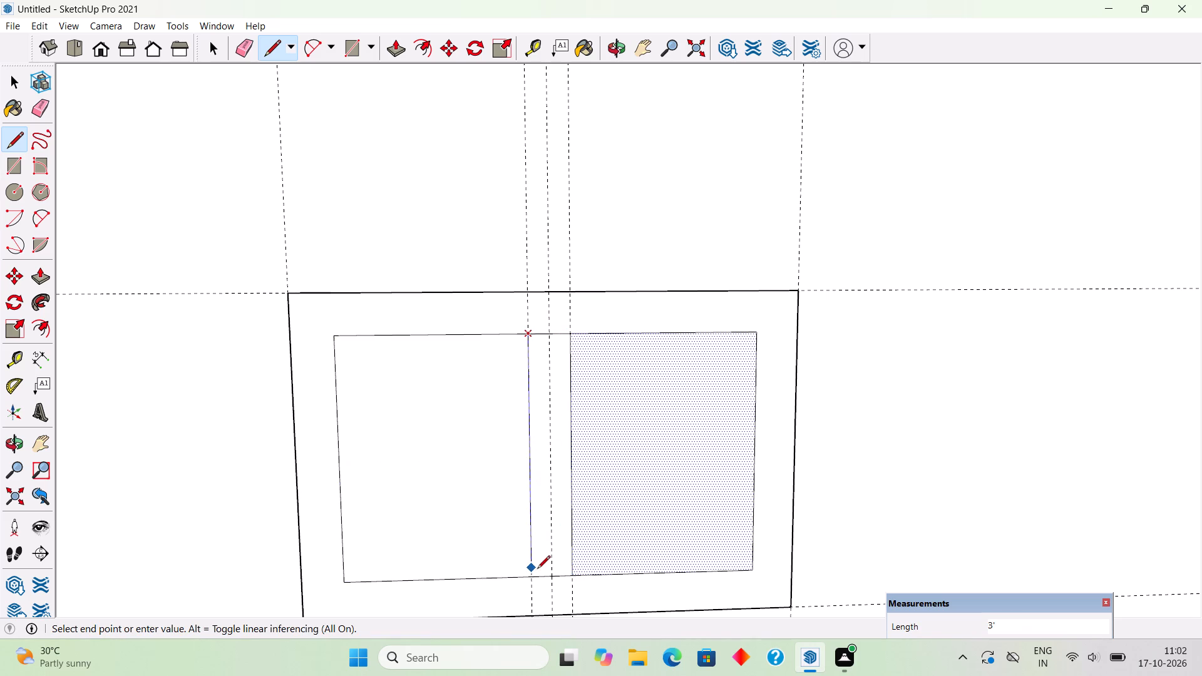
left_click(536, 573)
key("space")
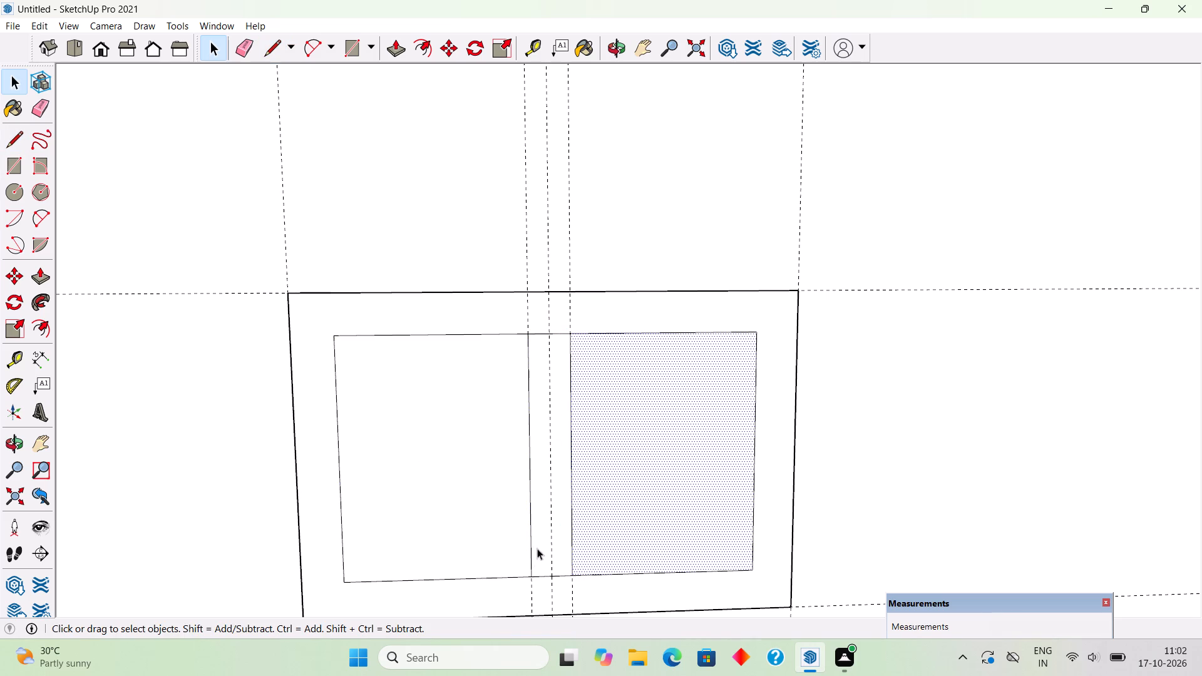
key("e")
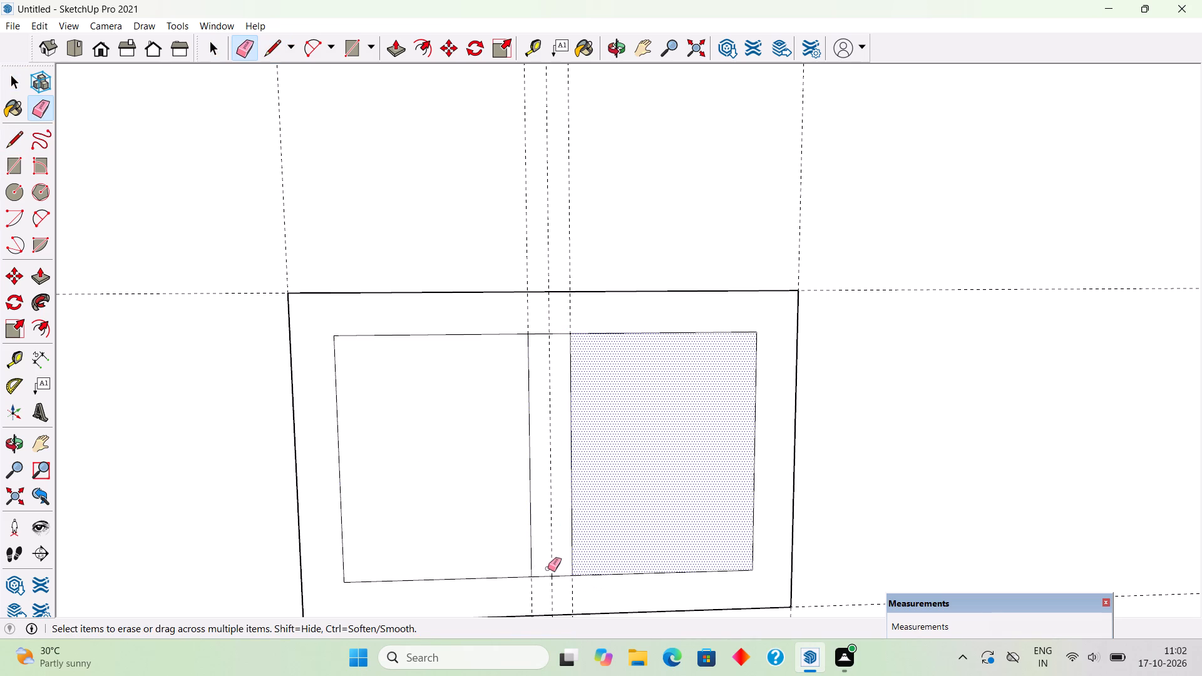
left_click(549, 576)
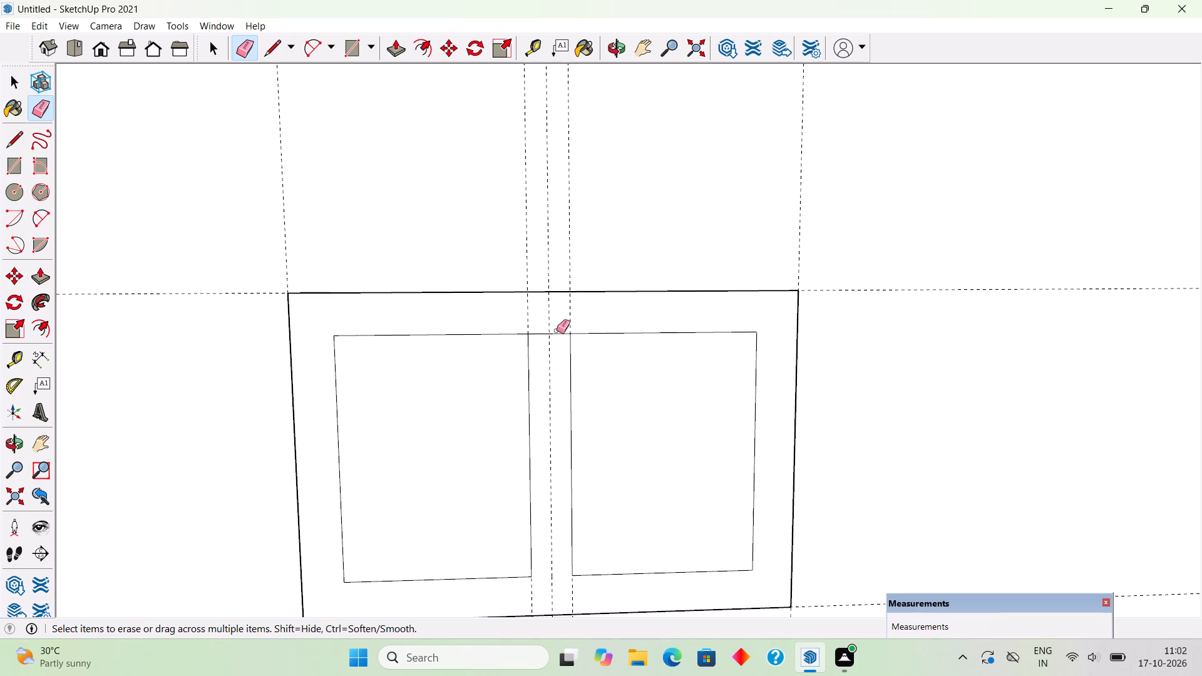
left_click(558, 334)
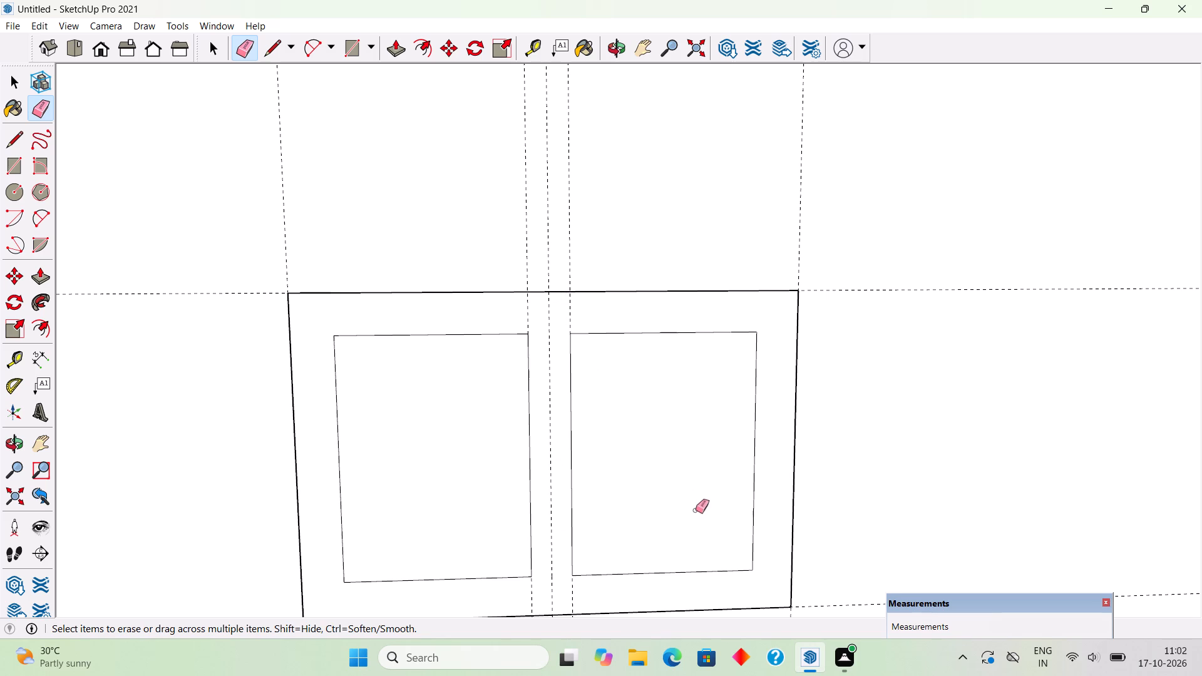
Delete the two pane faces on either side of the mullion to open the window frame.
key("space")
left_click(696, 510)
key("Delete")
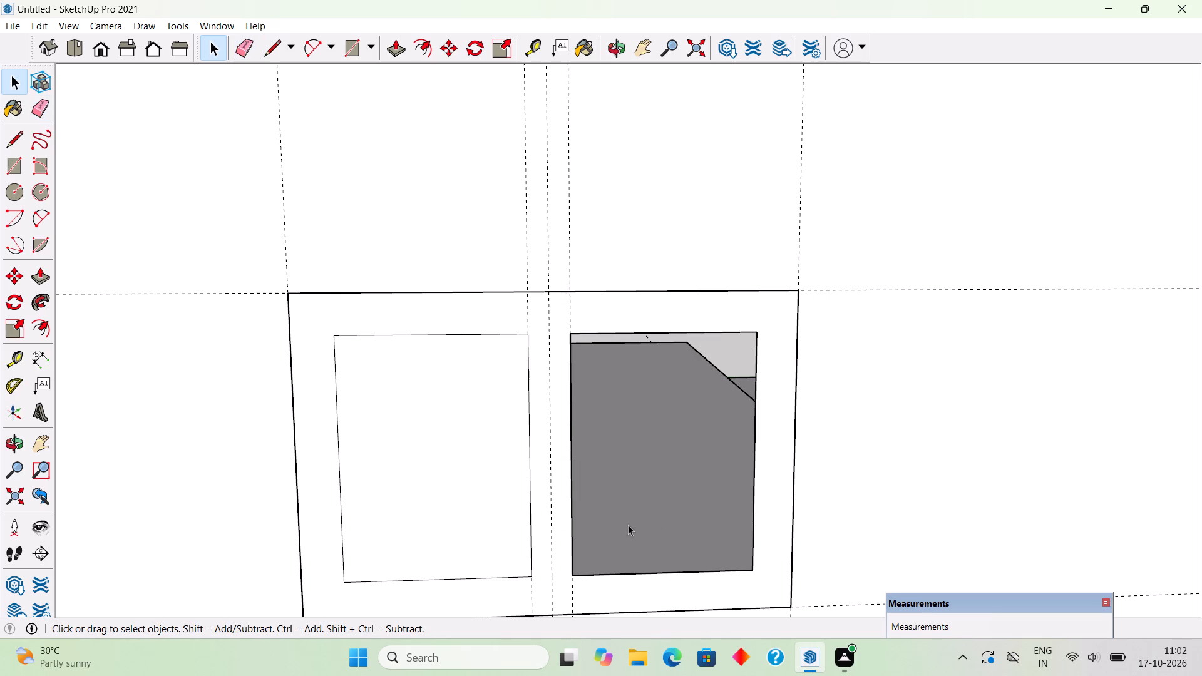
left_click(511, 518)
key("Delete")
Push/Pull the window frame face outward 3".
scroll(664, 406, "down", 4)
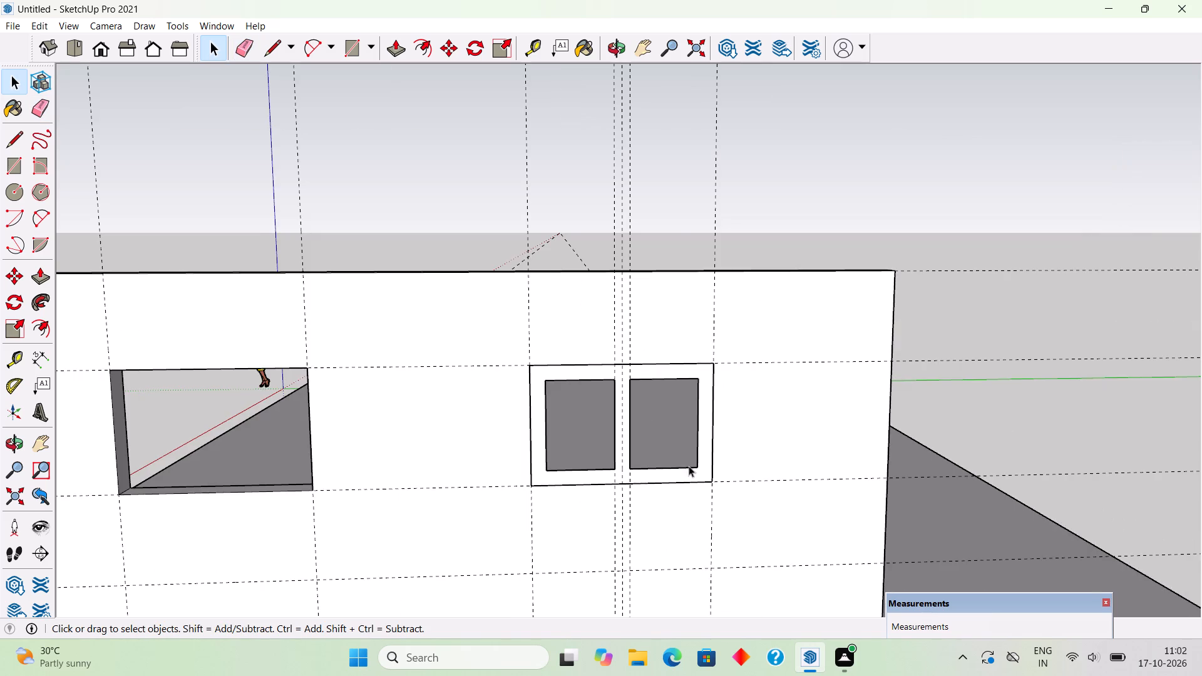
middle_click_drag(653, 496, 632, 517)
scroll(657, 504, "up", 6)
scroll(702, 468, "up", 1)
key("p")
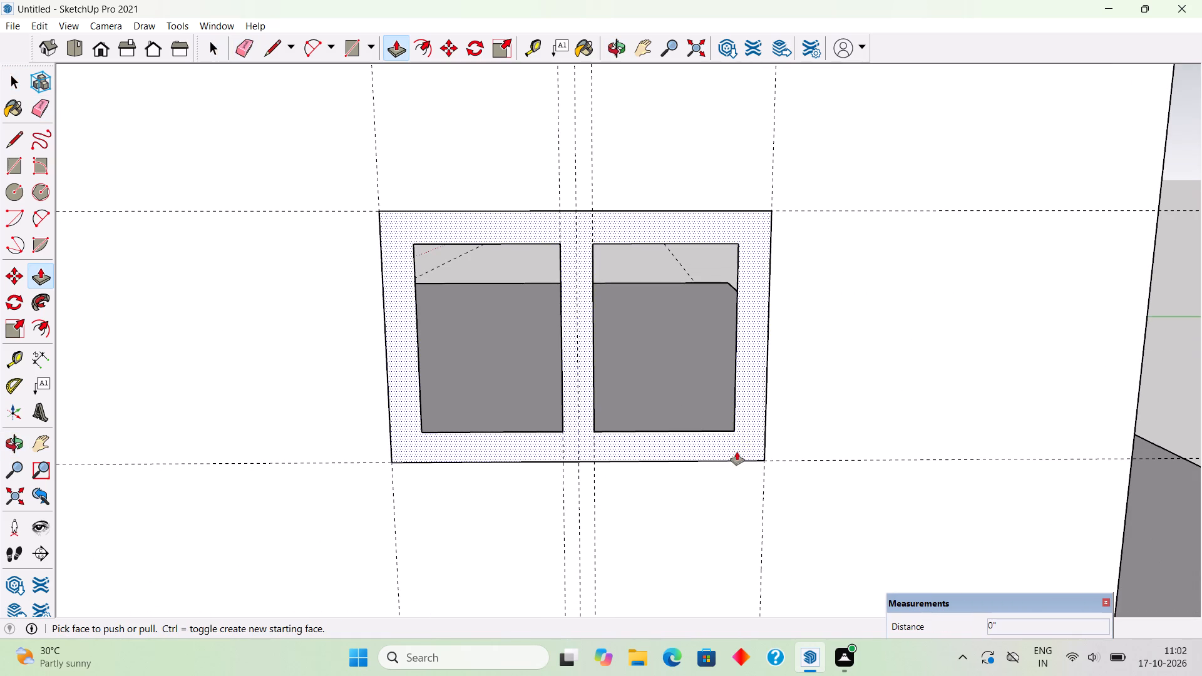
left_click(746, 433)
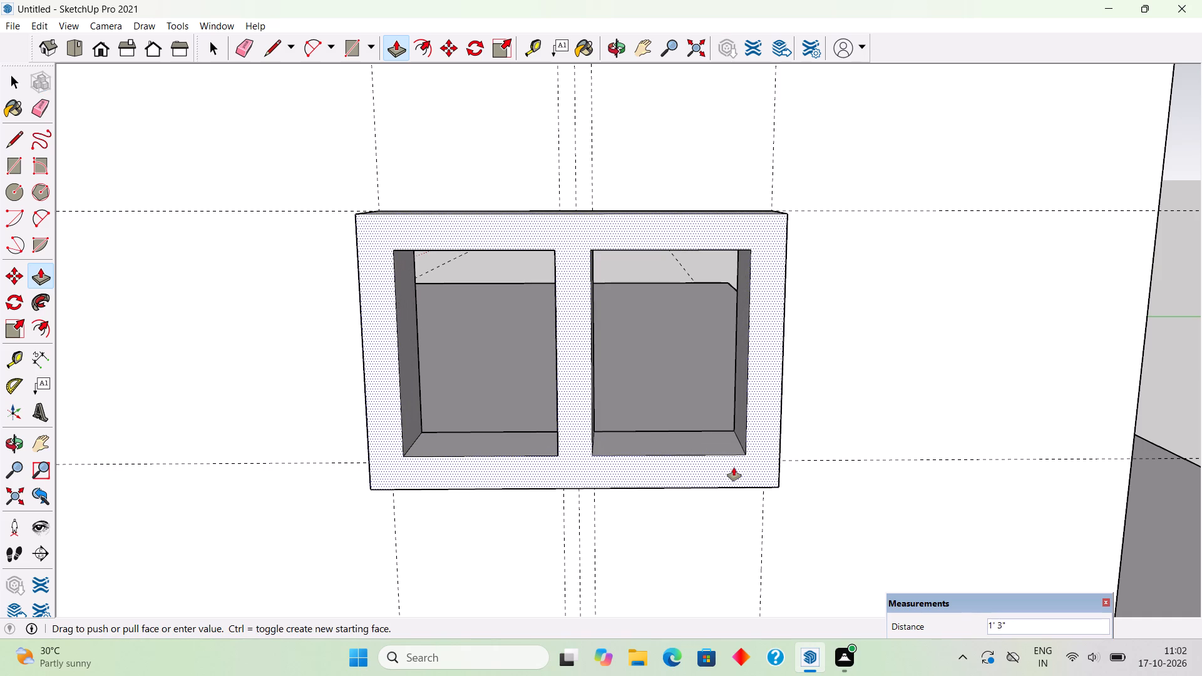
type("3\"")
key("Return")
key("space")
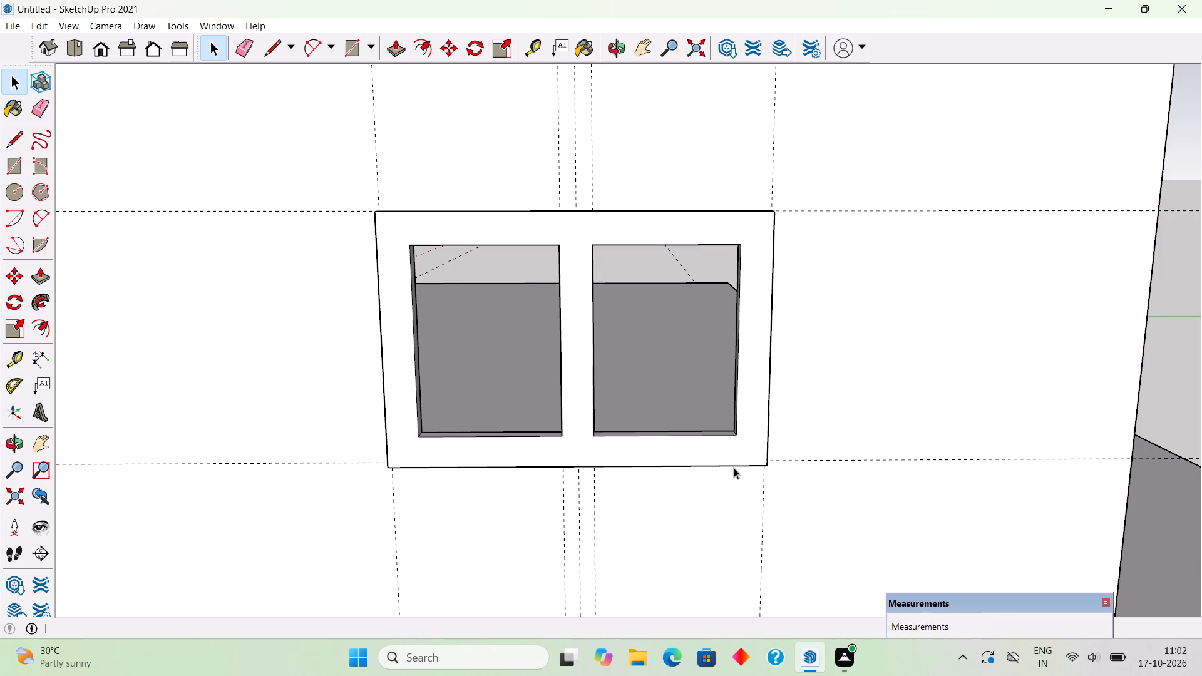
Select the entire window frame, make it a group, and deselect it.
triple_click(563, 358)
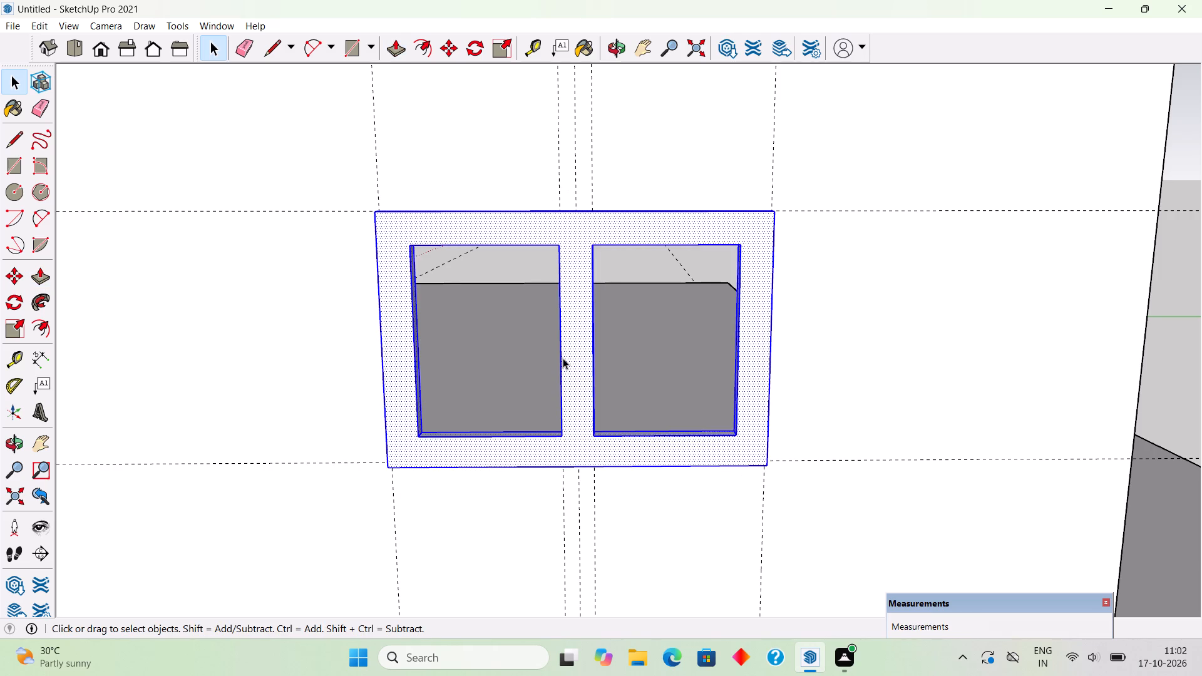
right_click(563, 358)
left_click(597, 494)
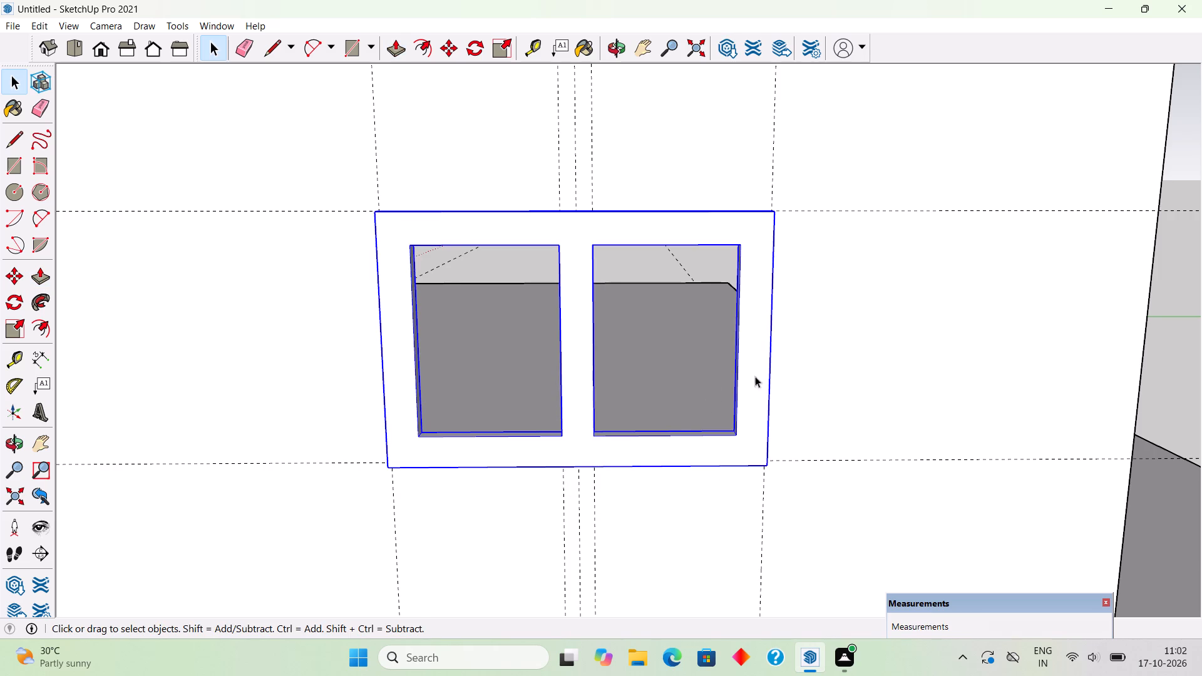
left_click(1171, 349)
Move the window frame group into the opening from its front bottom corner until it is flush with the wall's outer face.
middle_click_drag(517, 344, 605, 161)
scroll(605, 162, "down", 3)
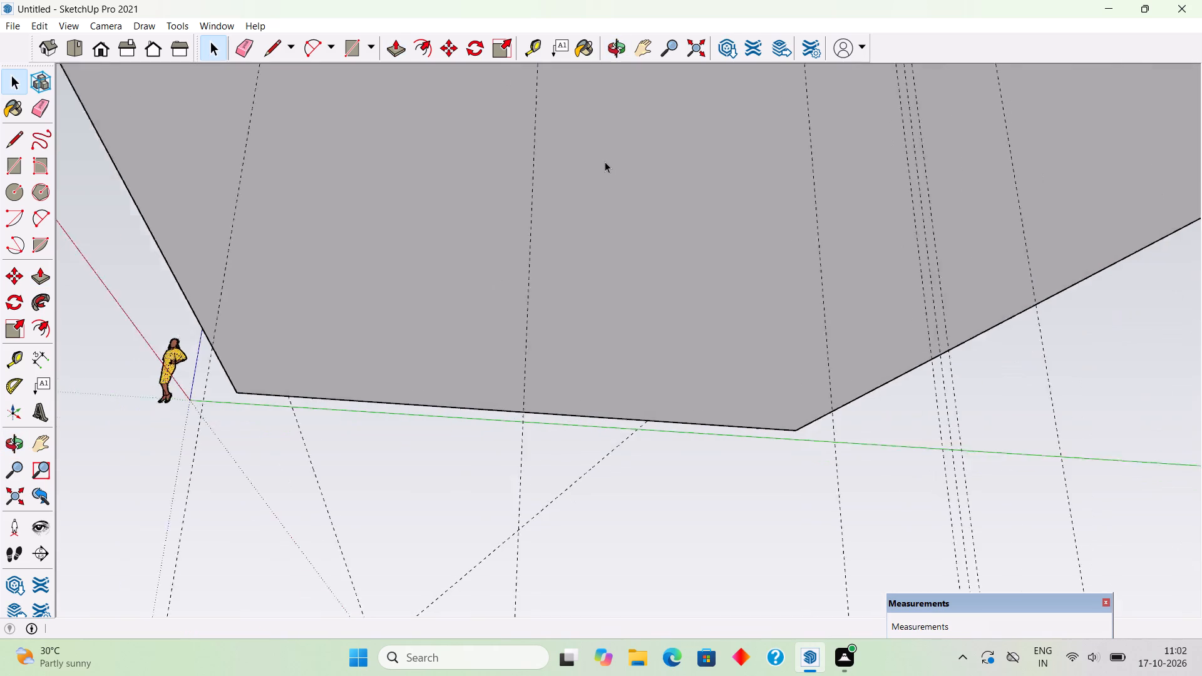
scroll(605, 161, "down", 1)
scroll(359, 429, "down", 5)
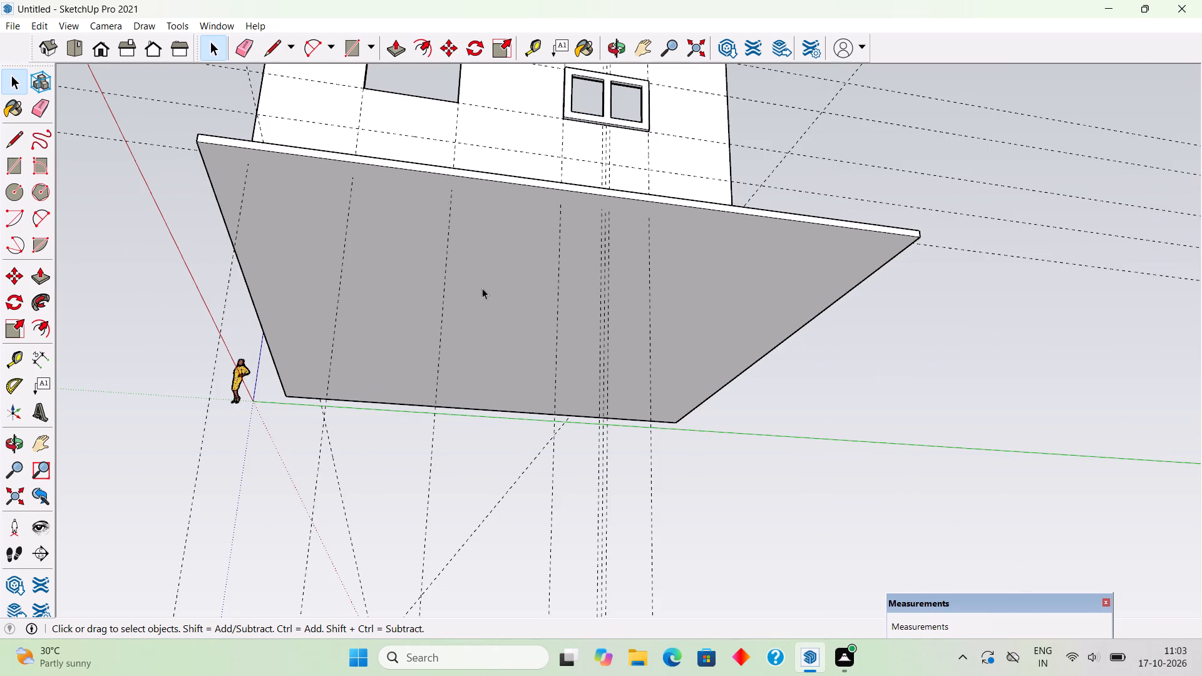
middle_click_drag(485, 310, 563, 555)
scroll(660, 377, "up", 8)
middle_click_drag(748, 379, 839, 349)
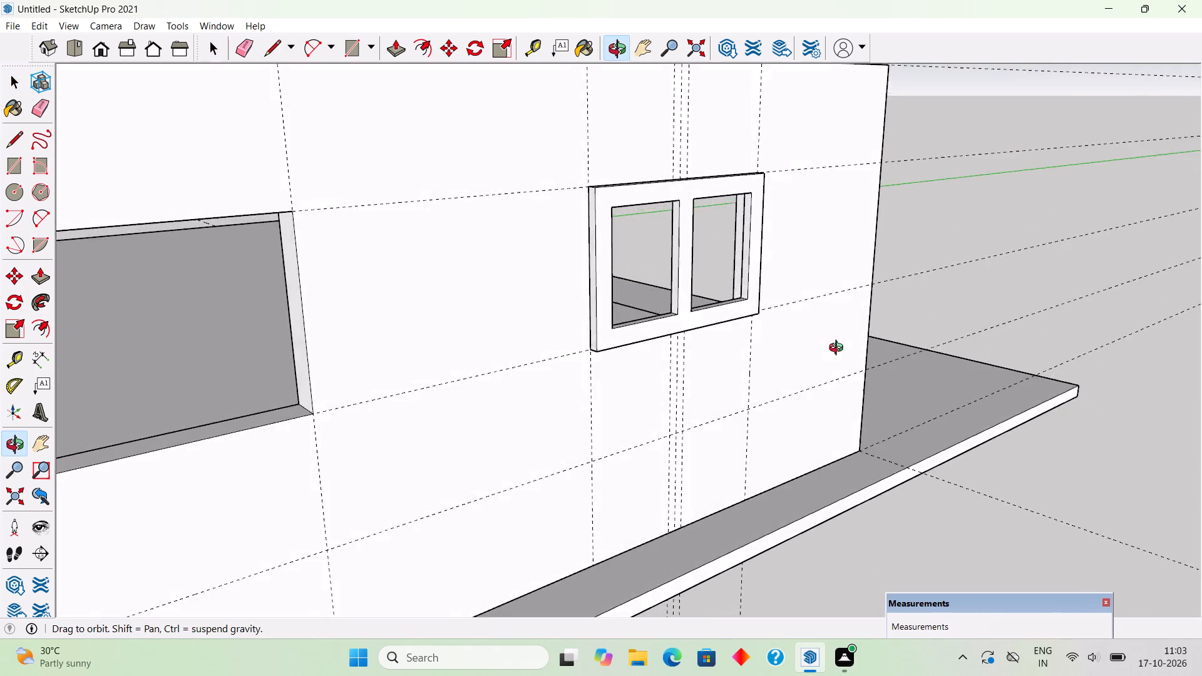
middle_click_drag(839, 349, 921, 344)
scroll(622, 278, "up", 4)
left_click(658, 358)
scroll(658, 358, "up", 2)
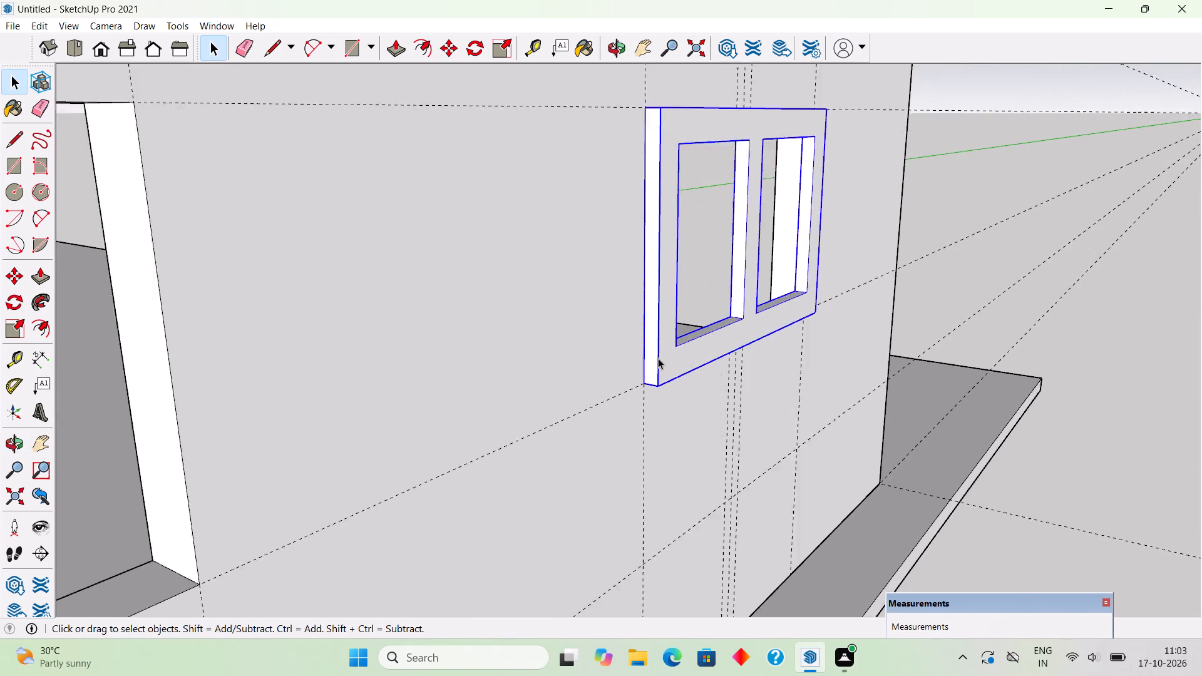
scroll(658, 358, "up", 10)
key("m")
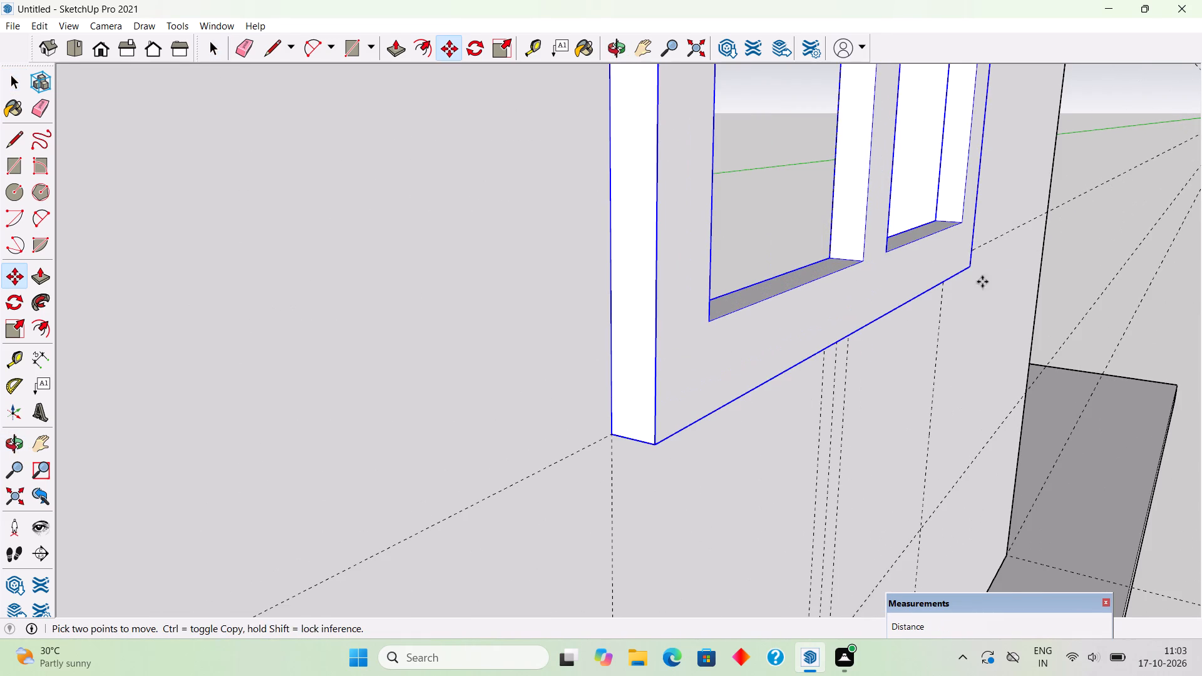
left_click(652, 448)
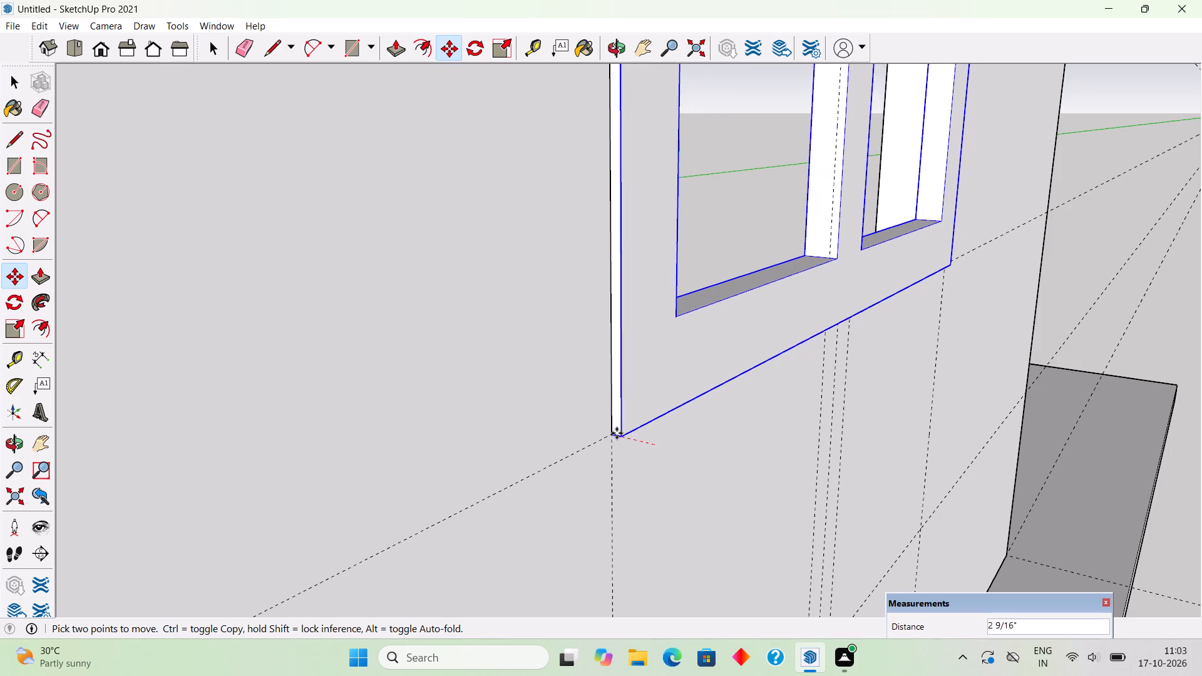
left_click(607, 433)
Move the window frame group 2" deeper into the opening along the red axis, and deselect it.
scroll(607, 433, "down", 5)
scroll(1024, 293, "up", 3)
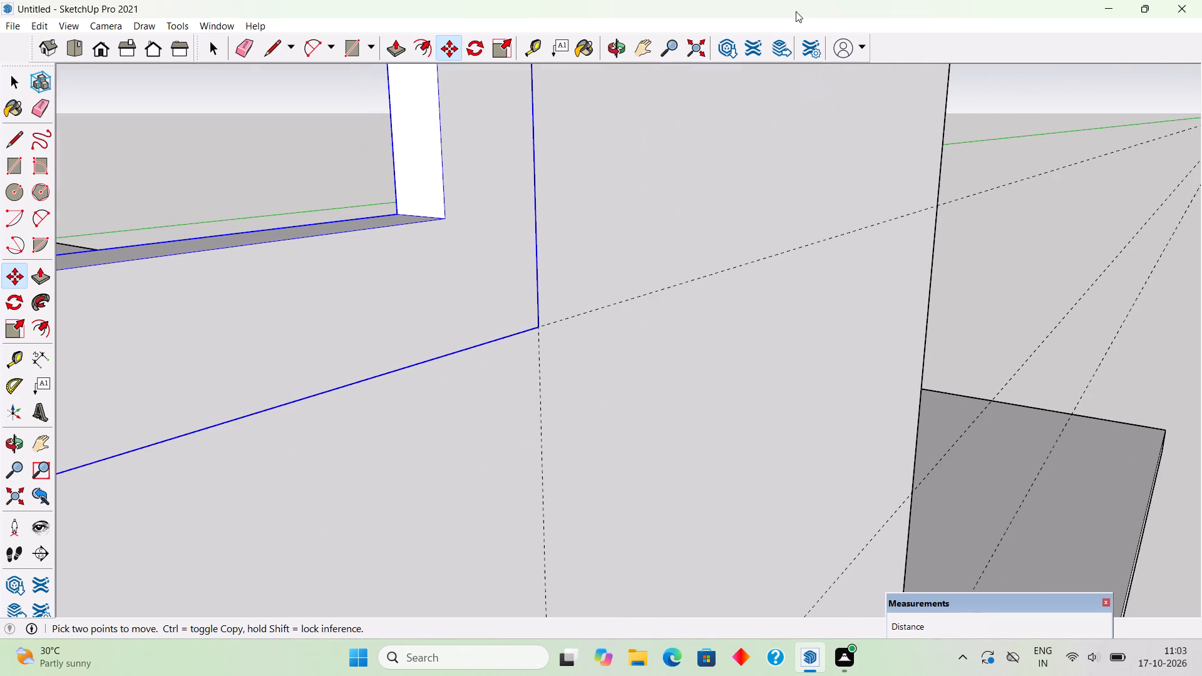
scroll(665, 61, "down", 4)
scroll(588, 282, "down", 4)
middle_click_drag(573, 299, 588, 343)
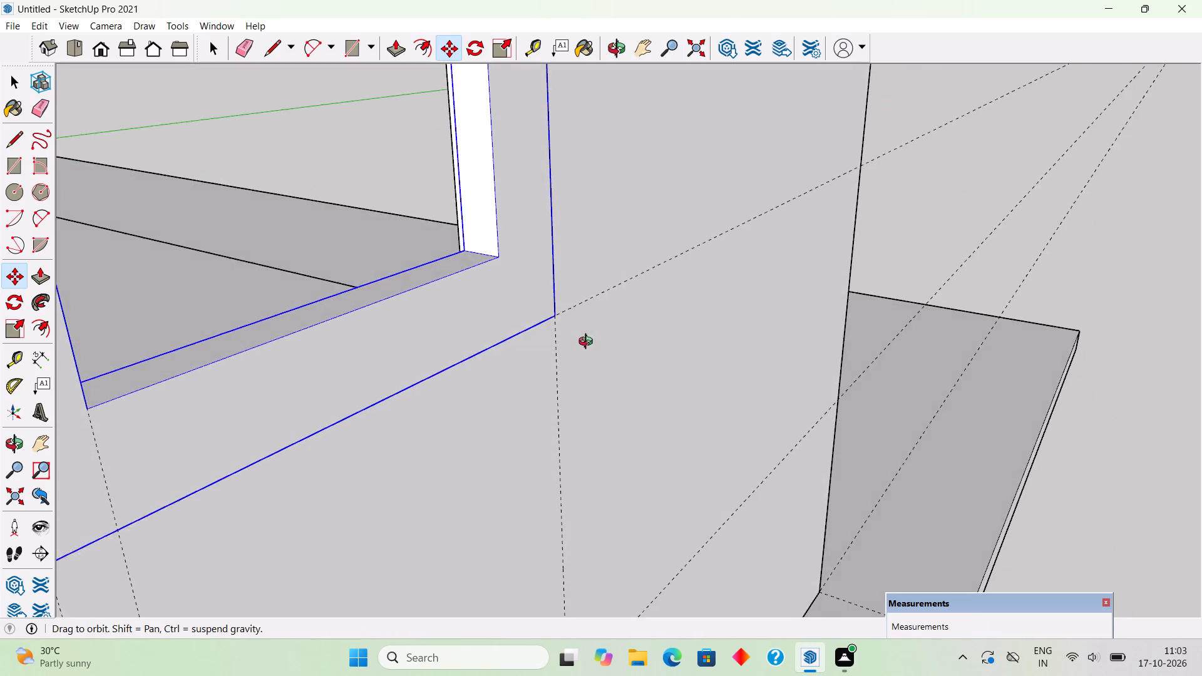
middle_click_drag(588, 343, 589, 344)
scroll(555, 290, "up", 6)
left_click(551, 340)
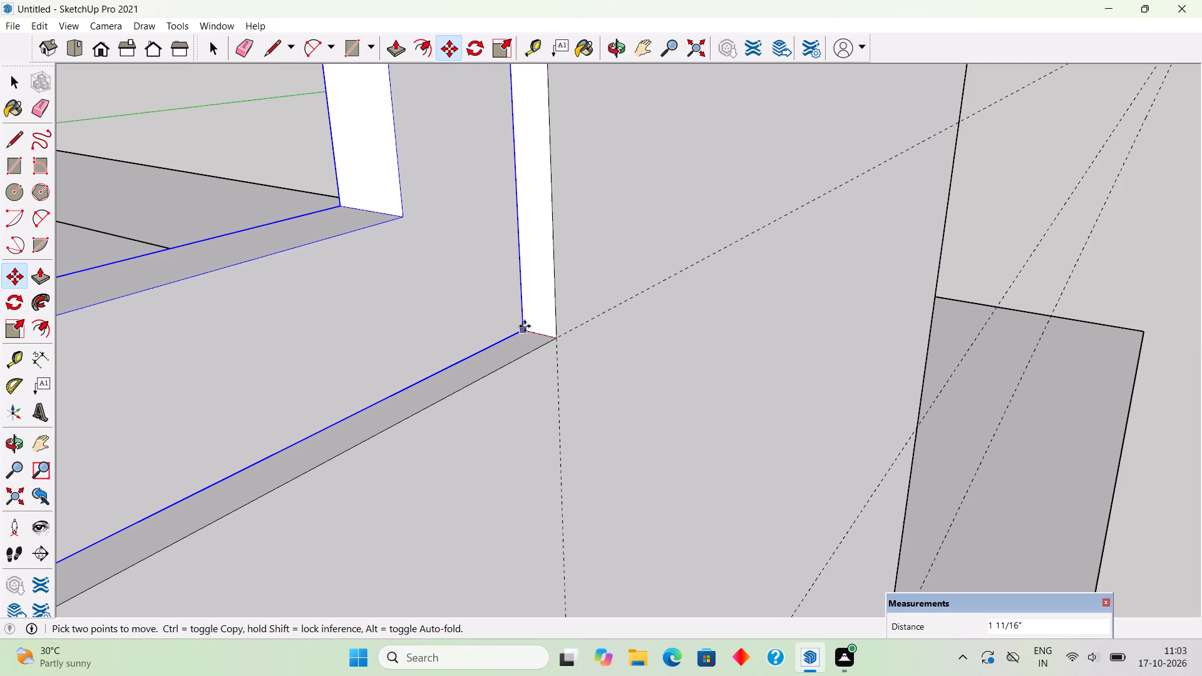
key("2")
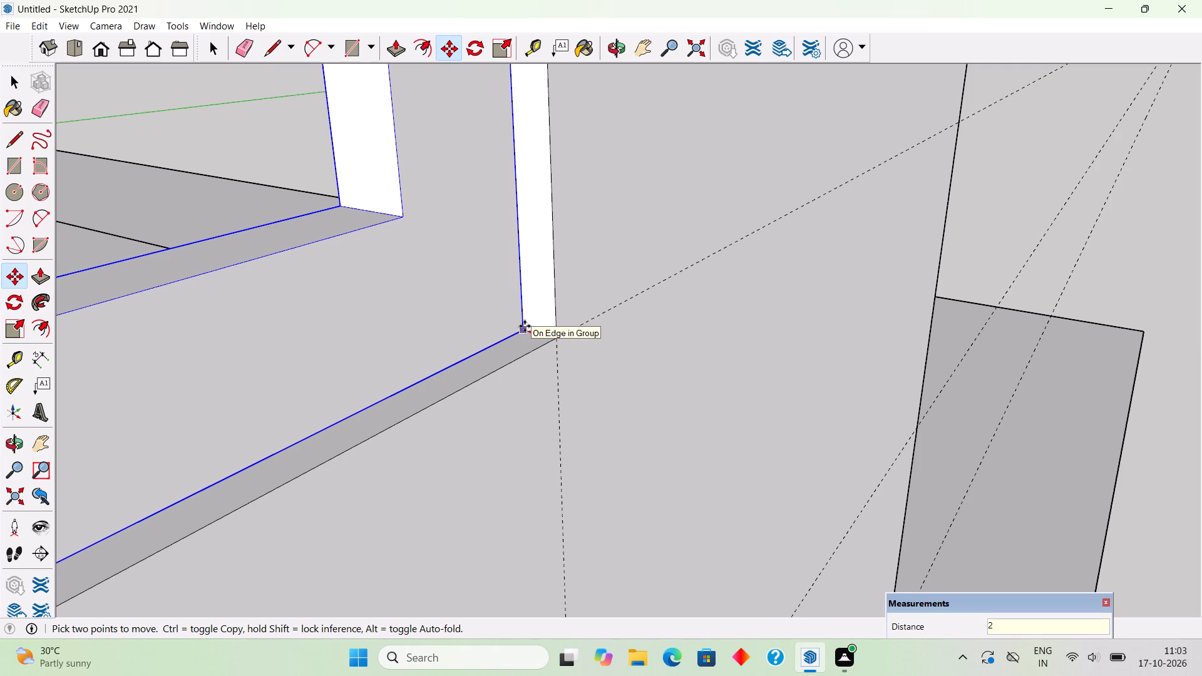
key("Return")
key("space")
scroll(525, 326, "down", 8)
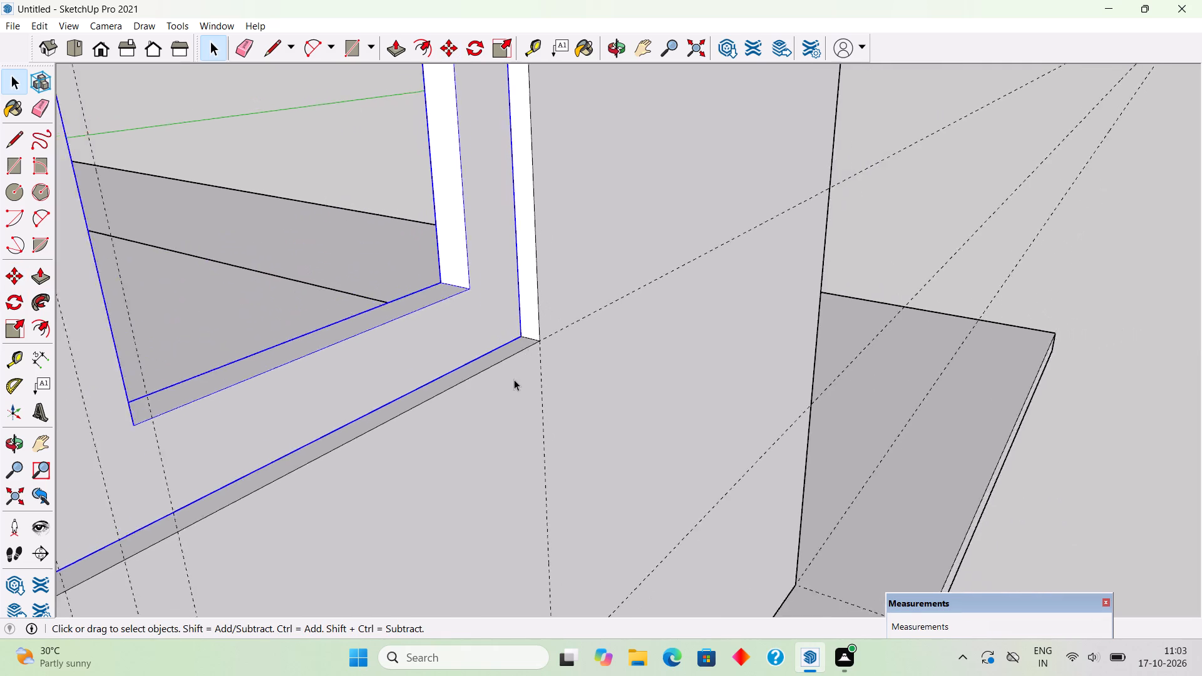
scroll(514, 379, "down", 15)
left_click(690, 222)
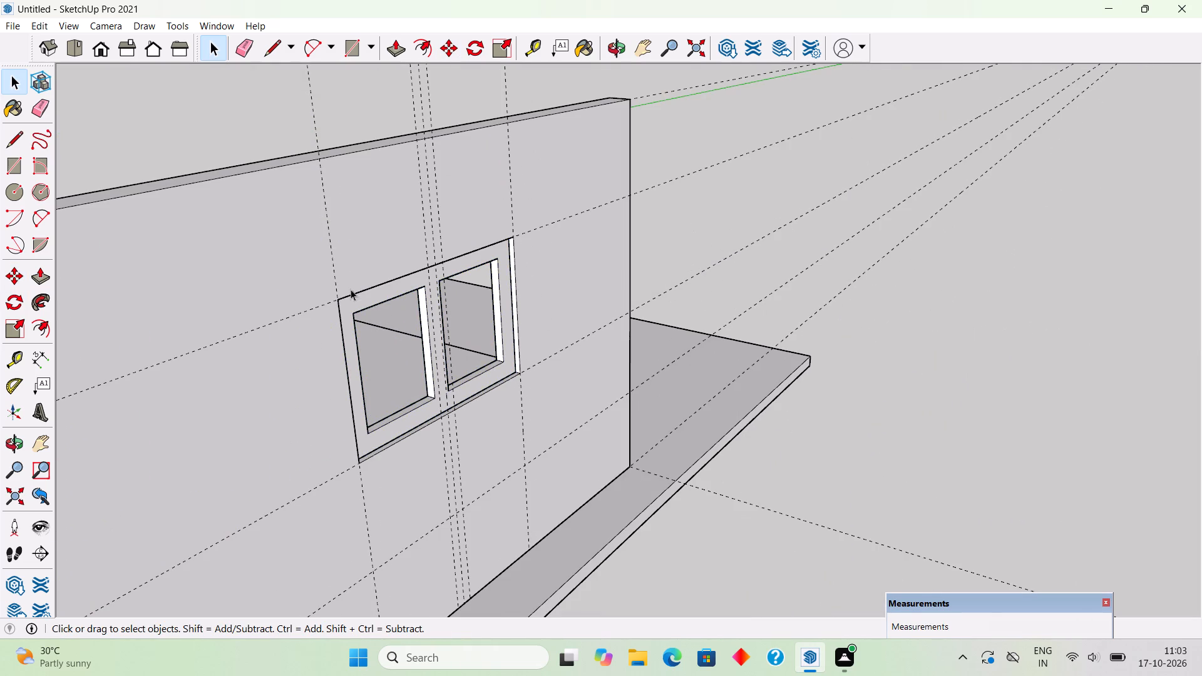
middle_click_drag(542, 433, 275, 348)
scroll(275, 348, "down", 4)
scroll(203, 183, "up", 5)
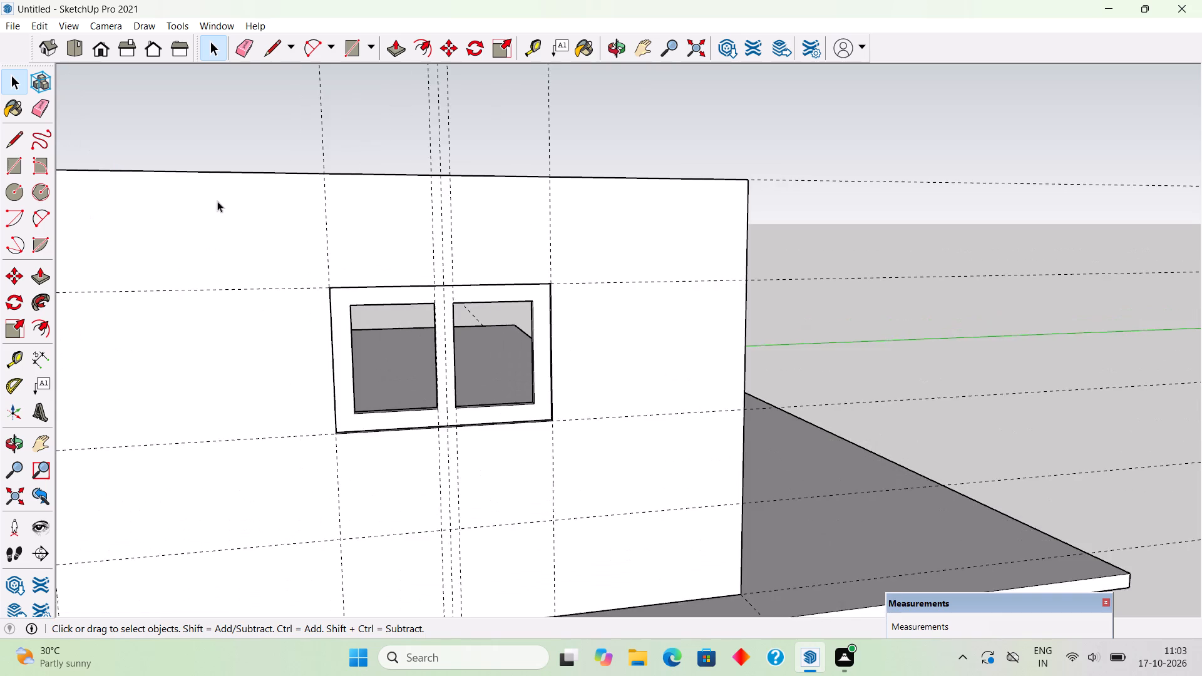
Undo all the window frame work, including its mullion guides, back to the two empty wall openings.
scroll(342, 290, "up", 4)
scroll(396, 320, "up", 2)
scroll(396, 320, "down", 5)
middle_click_drag(555, 375, 554, 376)
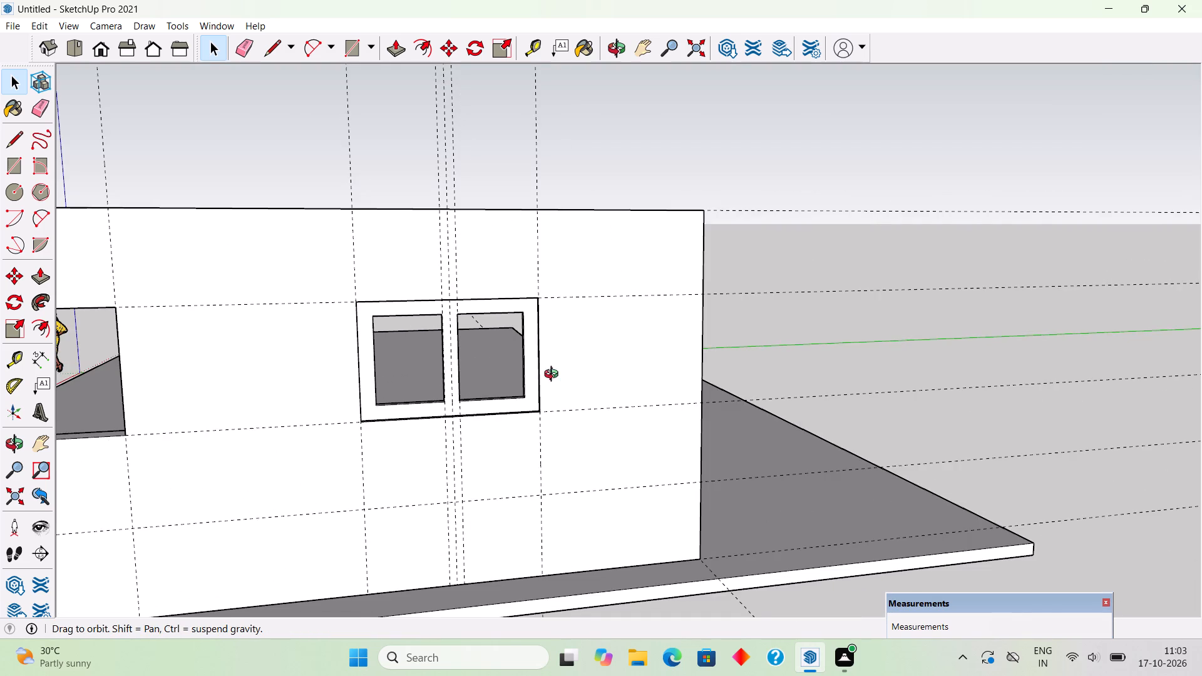
middle_click_drag(554, 376, 528, 369)
scroll(524, 373, "down", 3)
scroll(324, 346, "down", 6)
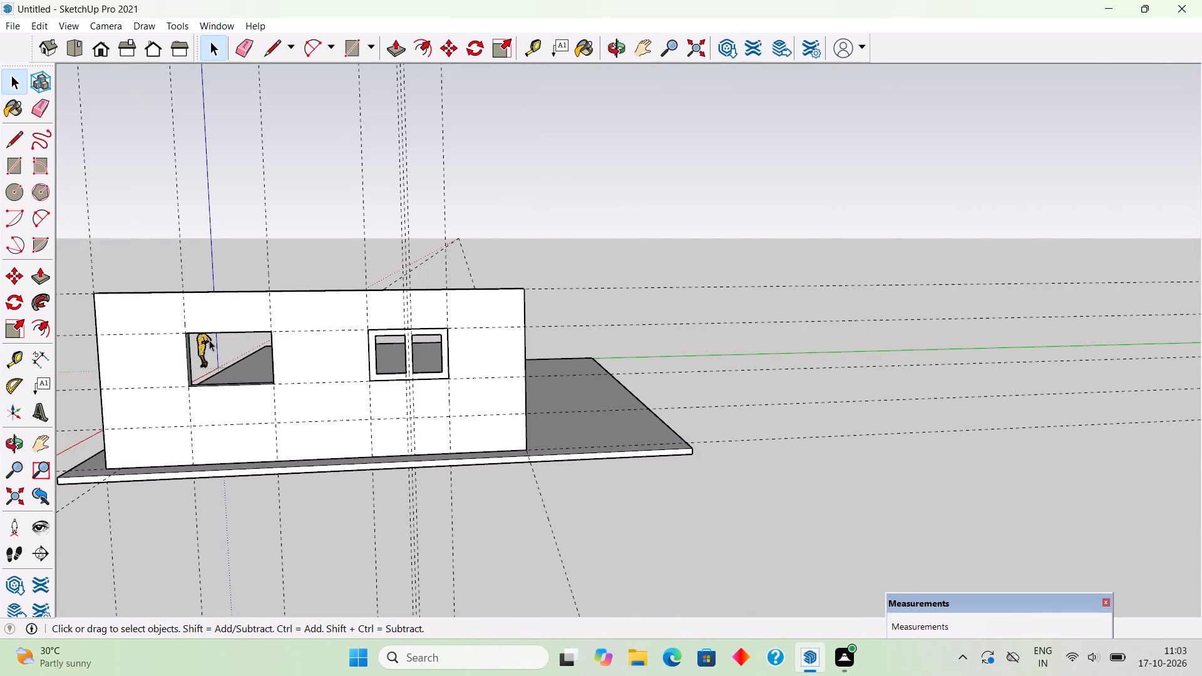
middle_click_drag(215, 337, 249, 337)
key("ctrl+z")
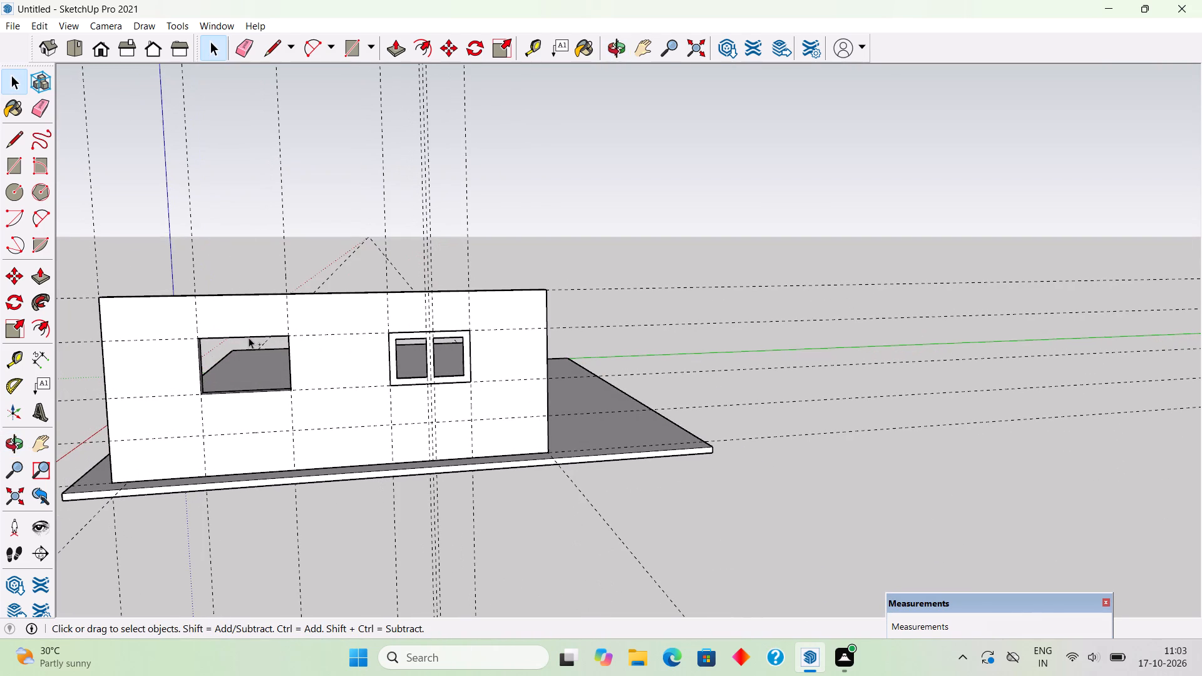
key("ctrl+z")
key("ctrl+z")
key("ctrl+z")
key("ctrl+z")
key("ctrl+z")
key("ctrl+z")
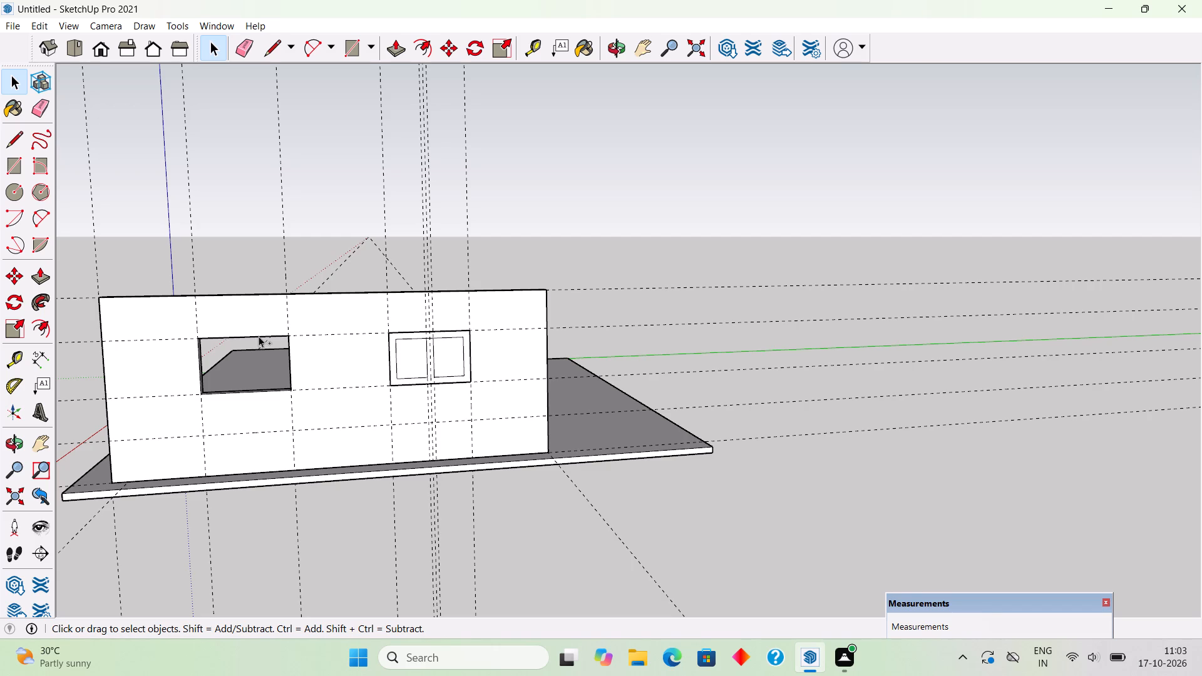
key("ctrl+z")
key("ctrl+z")
key("ctrl+z")
key("ctrl+z")
key("ctrl+z")
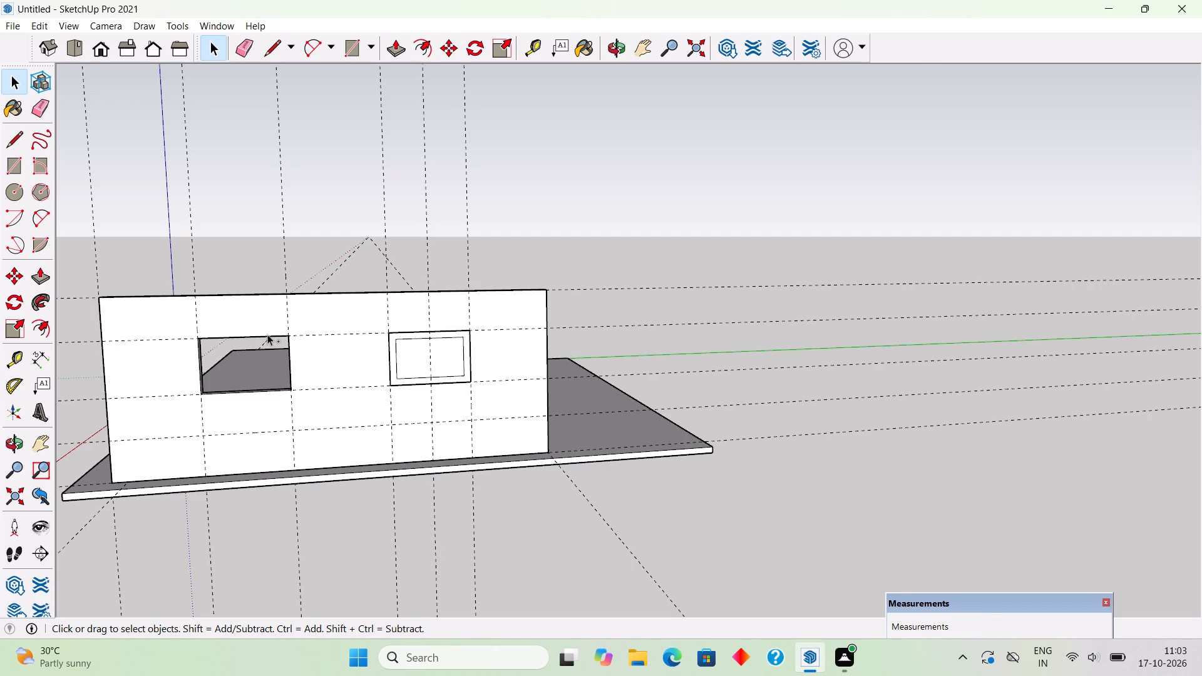
key("ctrl+z")
key("ctrl+z")
key("ctrl+z")
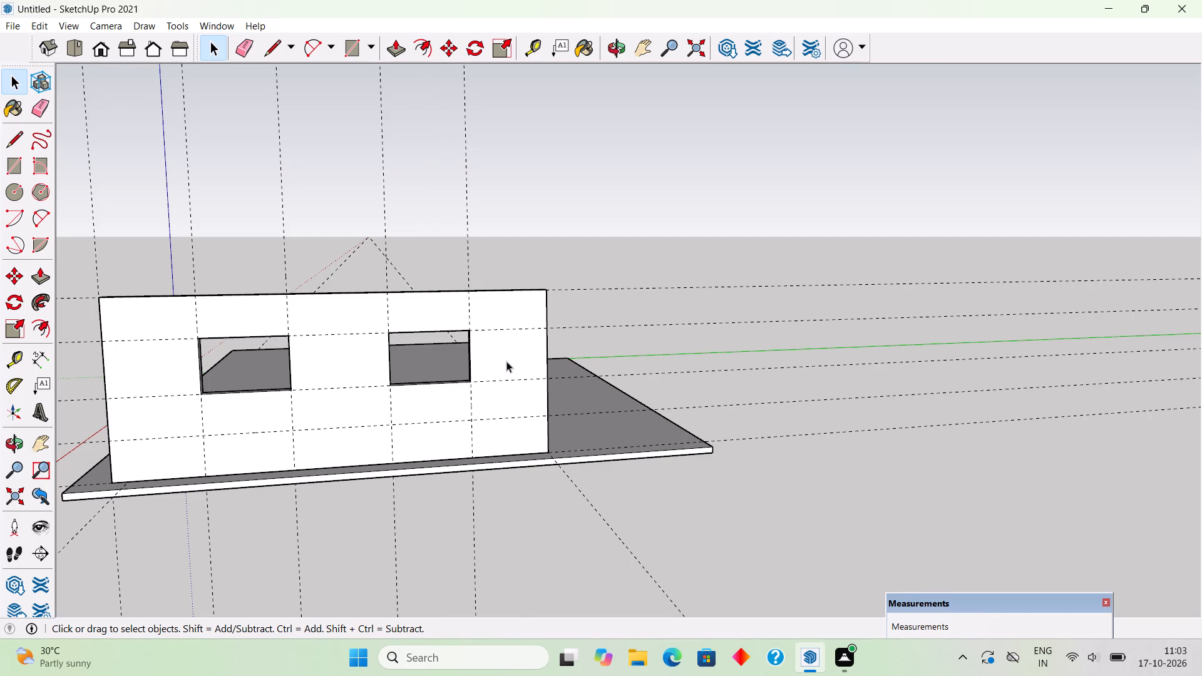
Open the wall group and Push/Pull the end-side jamb of the window opening that held the frame inward 1'.
scroll(414, 342, "up", 6)
middle_click_drag(423, 366, 533, 368)
scroll(833, 438, "up", 4)
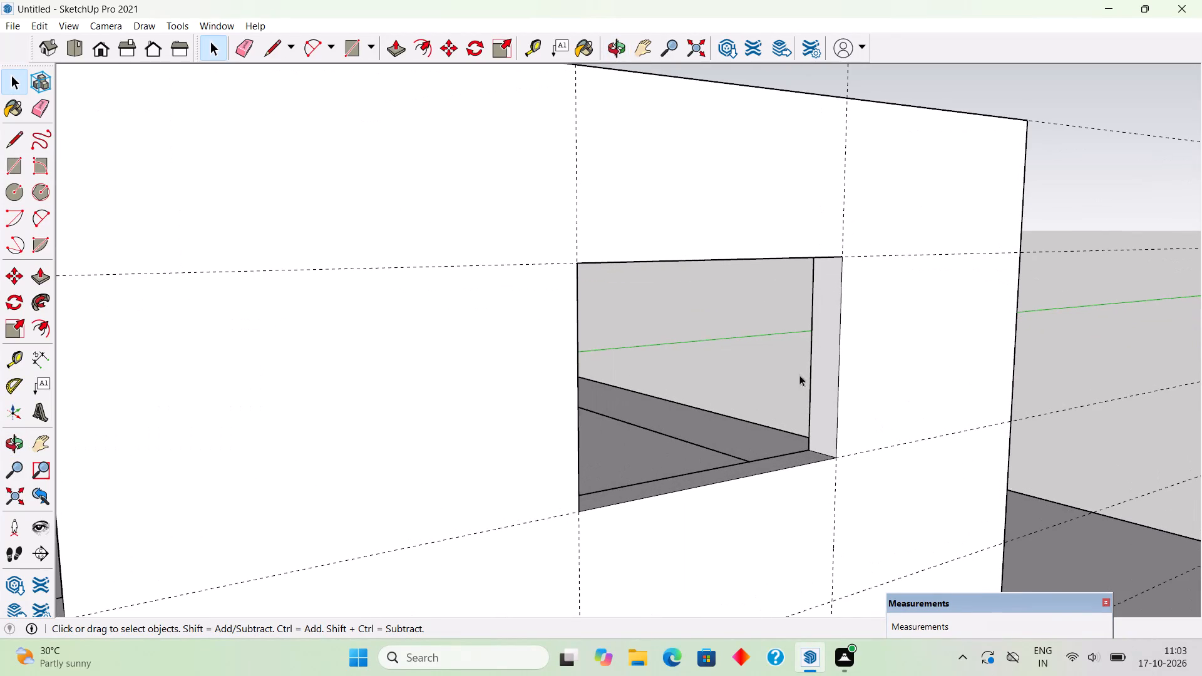
triple_click(825, 407)
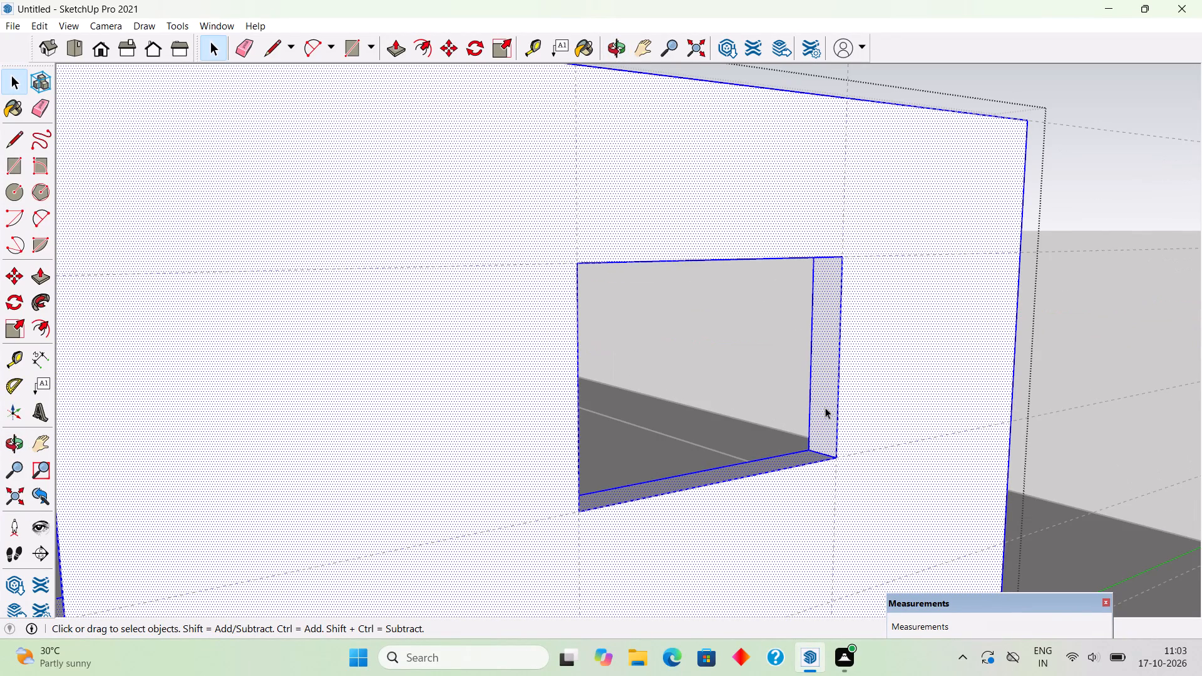
key("p")
left_click(824, 401)
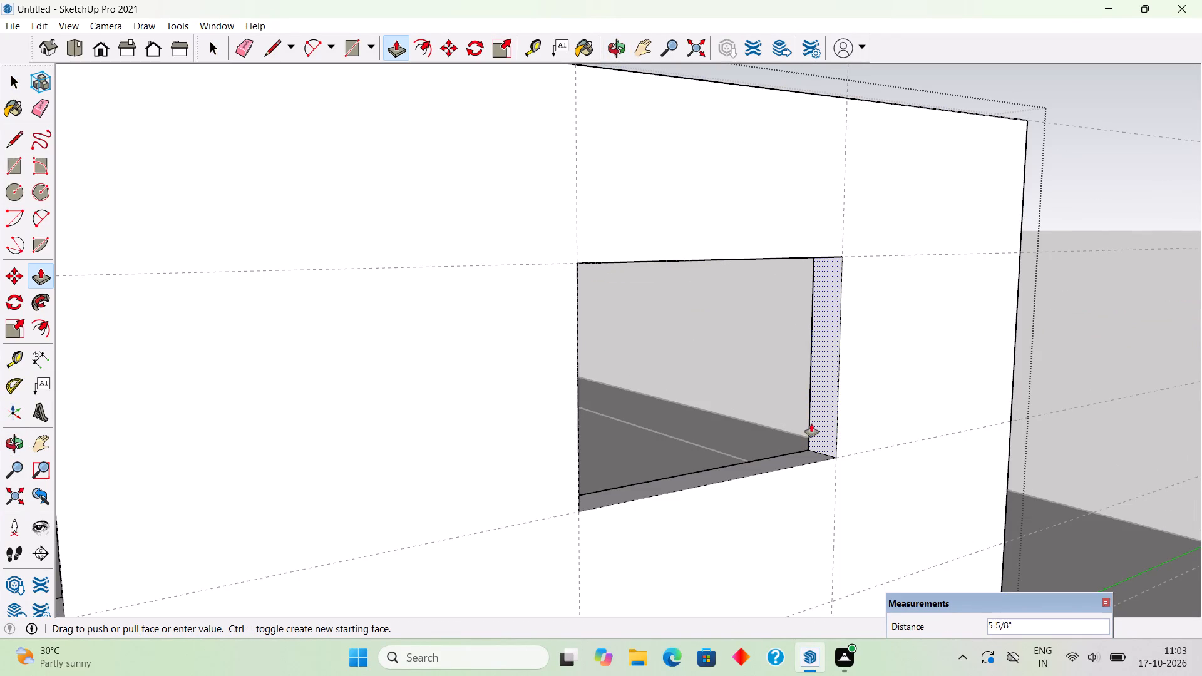
type("1'")
key("Return")
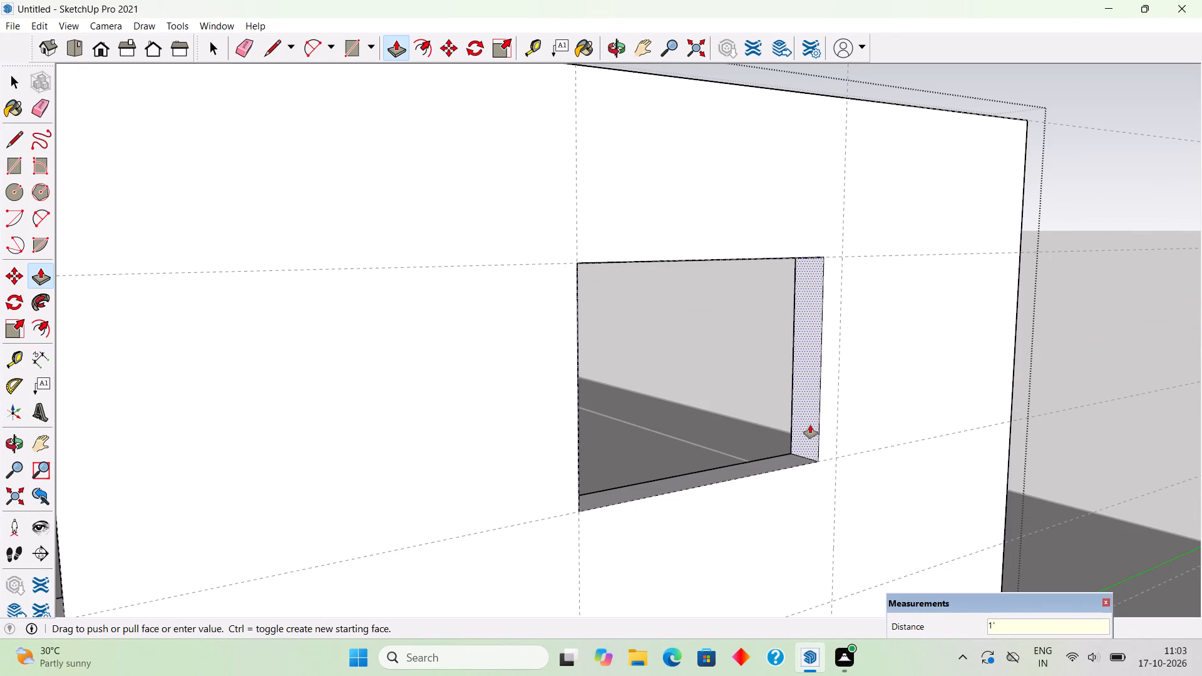
key("space")
Push/Pull the other window opening's end-side jamb inward 1' and close the wall group.
scroll(810, 424, "down", 10)
middle_click_drag(585, 459, 329, 429)
scroll(329, 429, "down", 5)
scroll(155, 378, "up", 11)
scroll(316, 428, "up", 1)
middle_click_drag(252, 397, 184, 372)
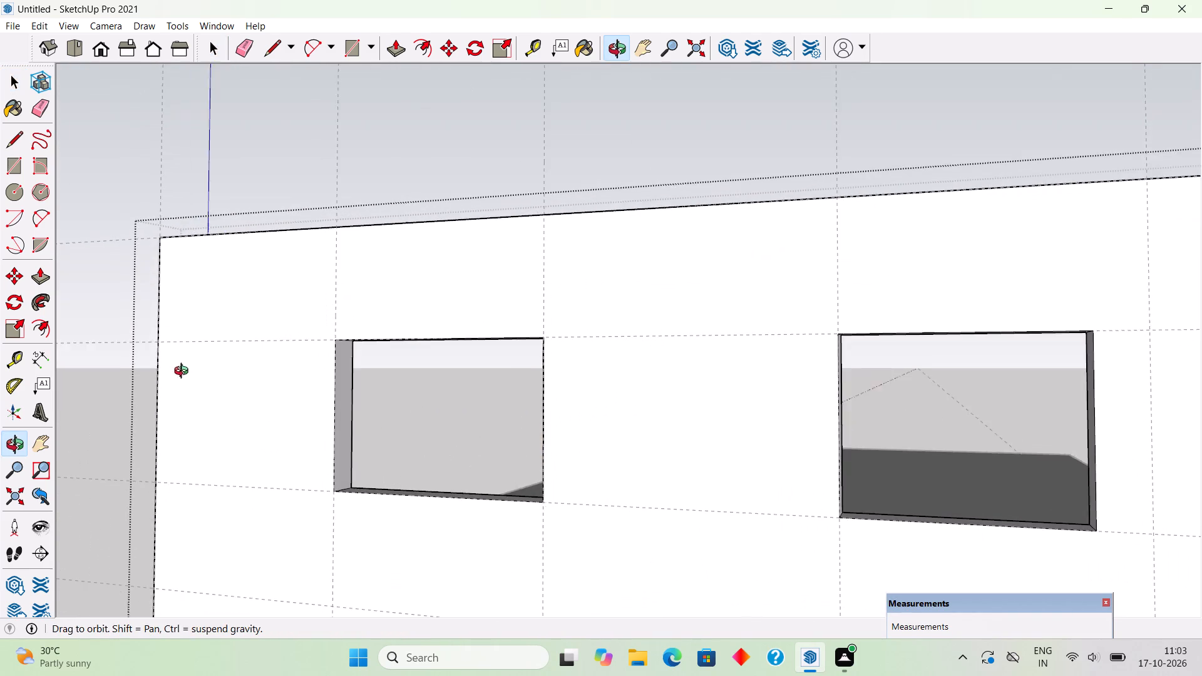
middle_click_drag(184, 372, 180, 370)
key("p")
left_click(345, 406)
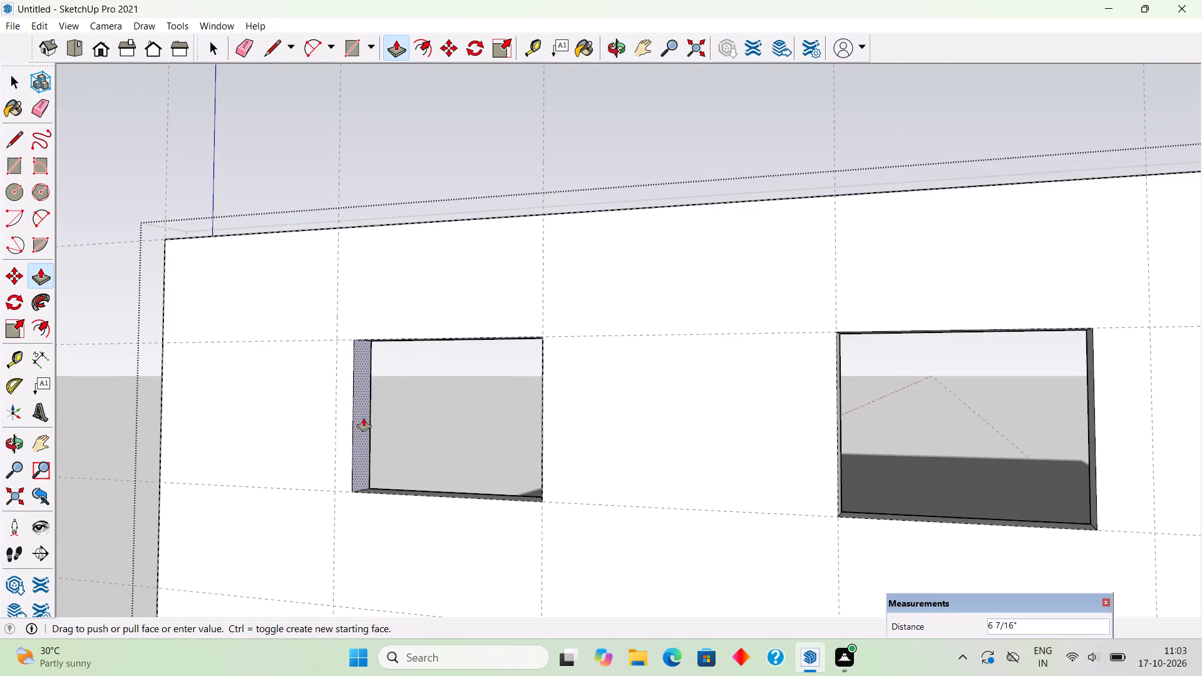
type("1'")
key("Return")
key("space")
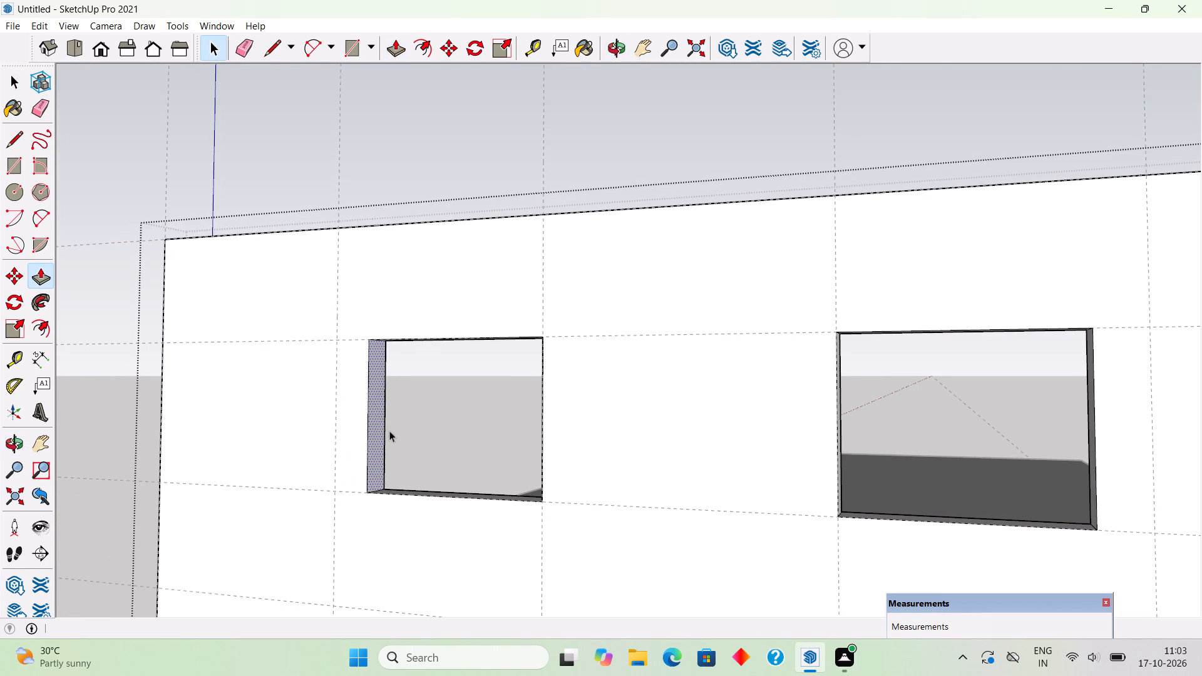
left_click(359, 107)
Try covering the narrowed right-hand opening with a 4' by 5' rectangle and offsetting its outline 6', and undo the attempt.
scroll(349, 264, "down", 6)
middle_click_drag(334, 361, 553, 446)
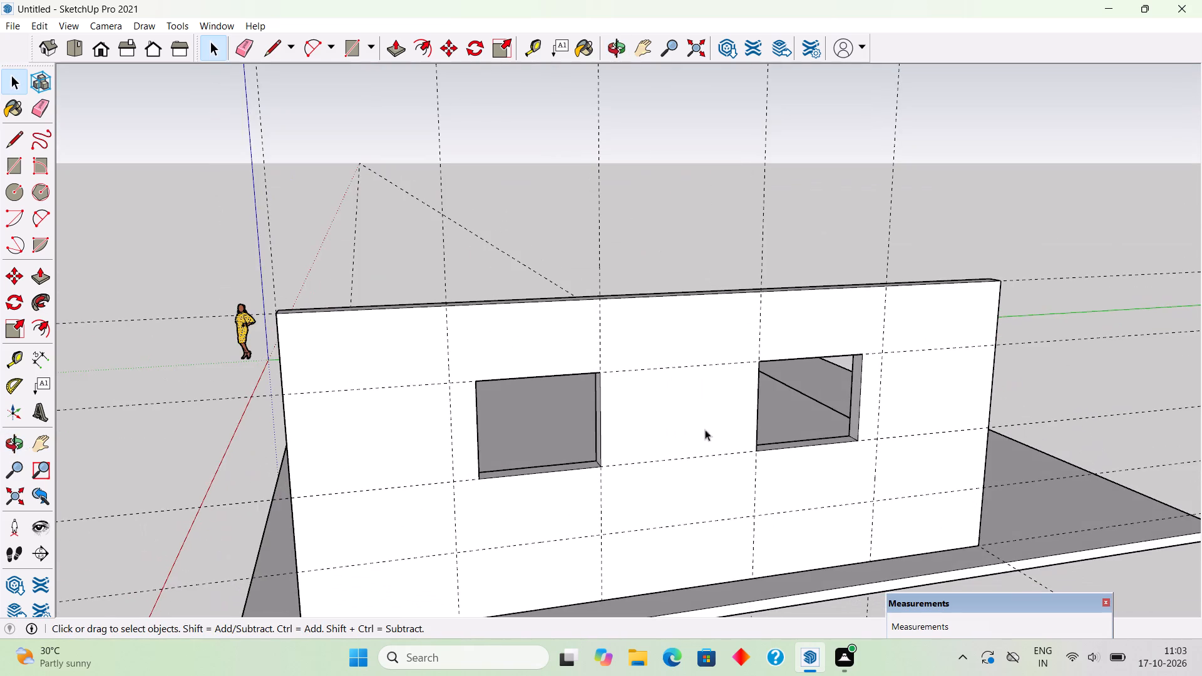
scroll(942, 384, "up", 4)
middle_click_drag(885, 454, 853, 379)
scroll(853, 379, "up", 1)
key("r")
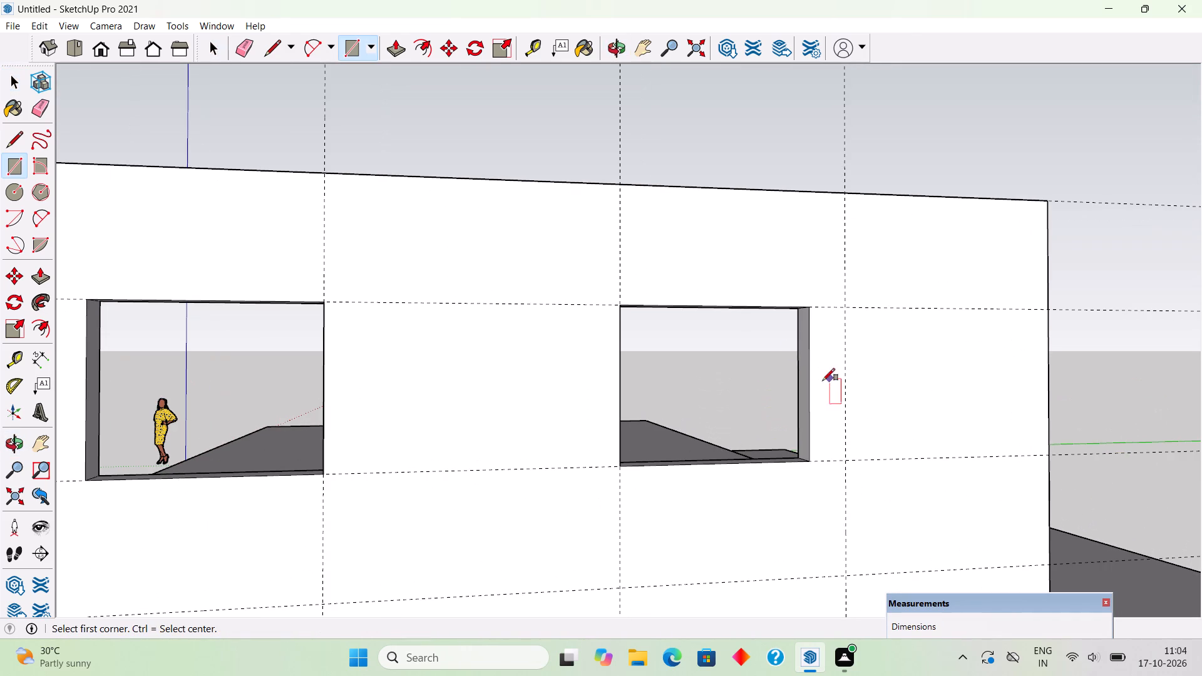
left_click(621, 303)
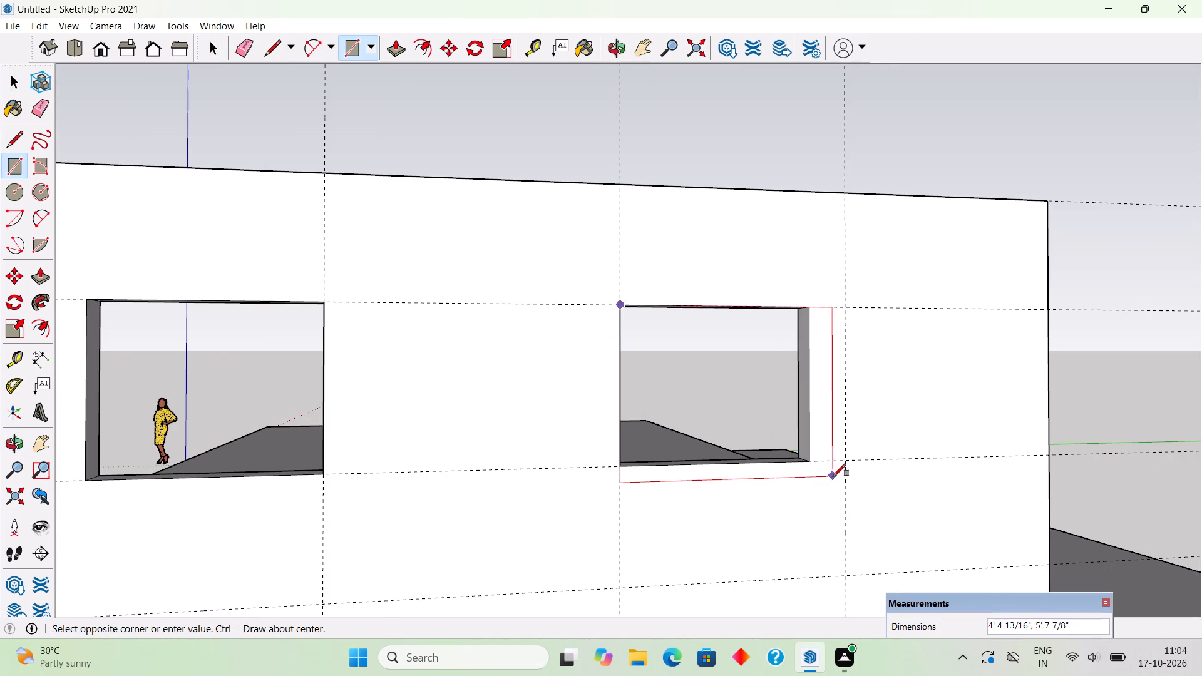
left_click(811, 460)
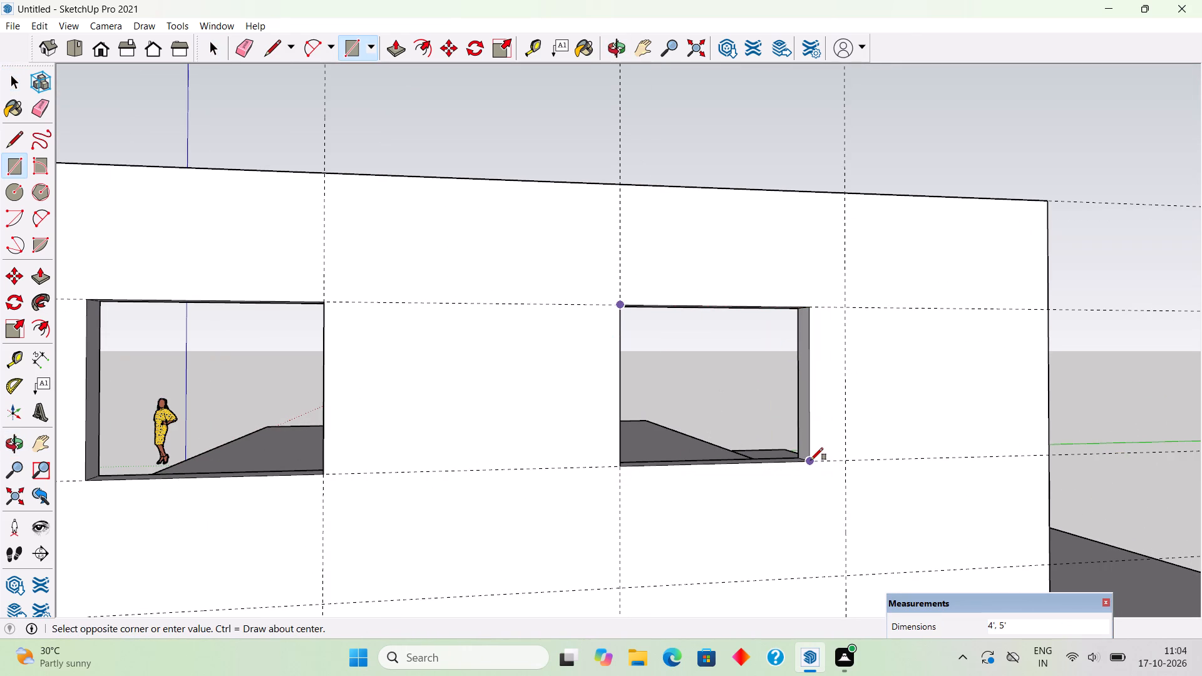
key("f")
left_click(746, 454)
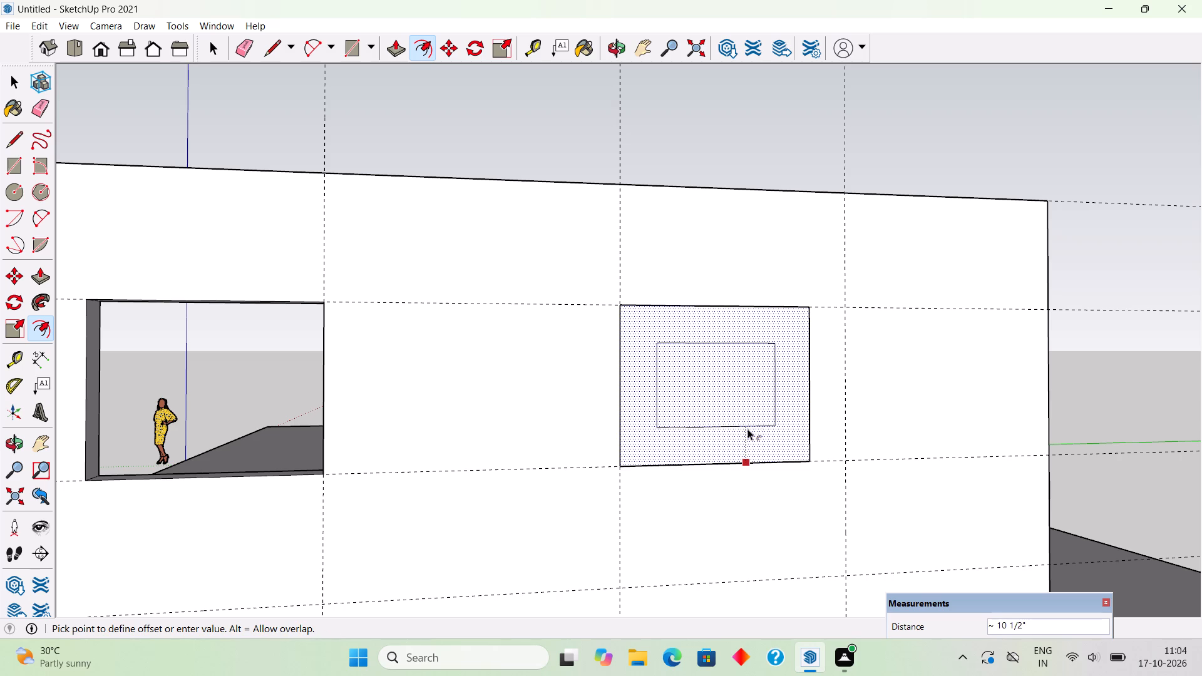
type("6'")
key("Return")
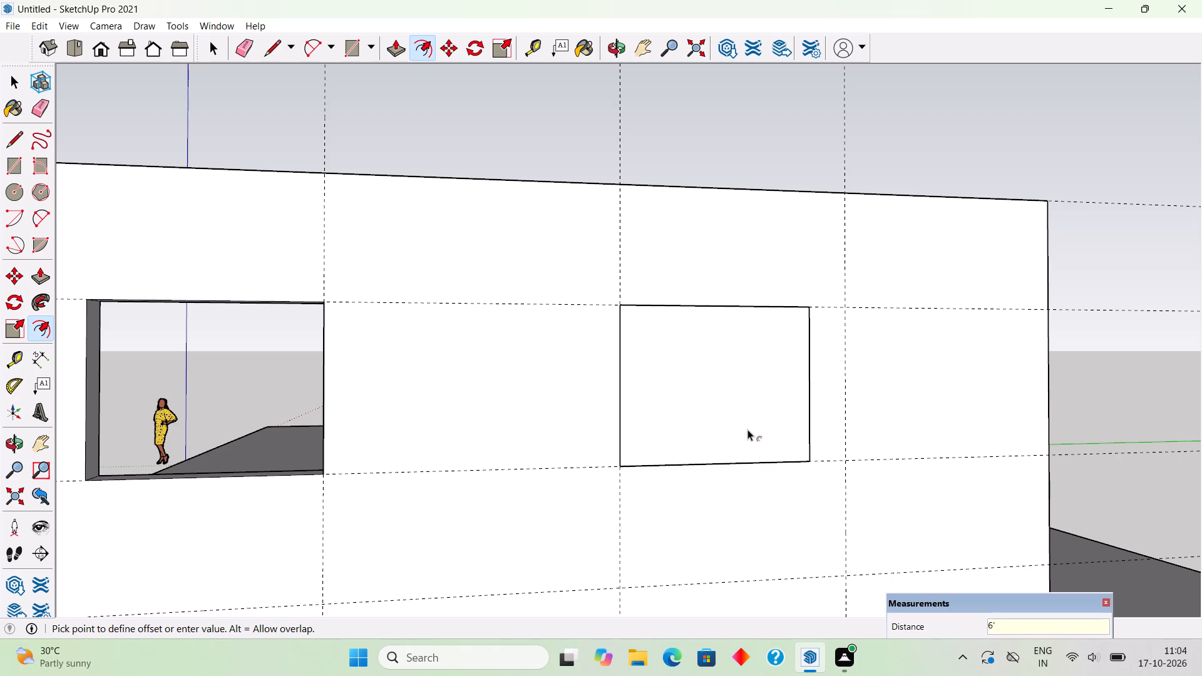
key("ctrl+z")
Draw a rectangle from corner to corner across the right-hand window opening on the wall's outer face.
key("r")
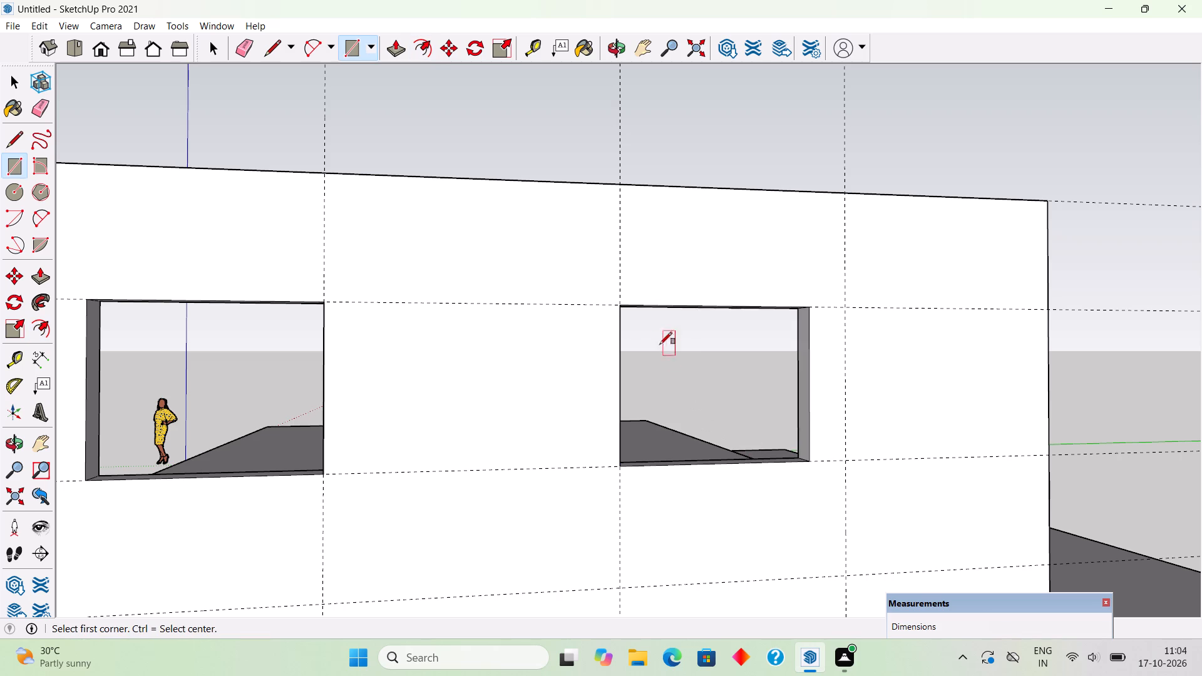
left_click(622, 304)
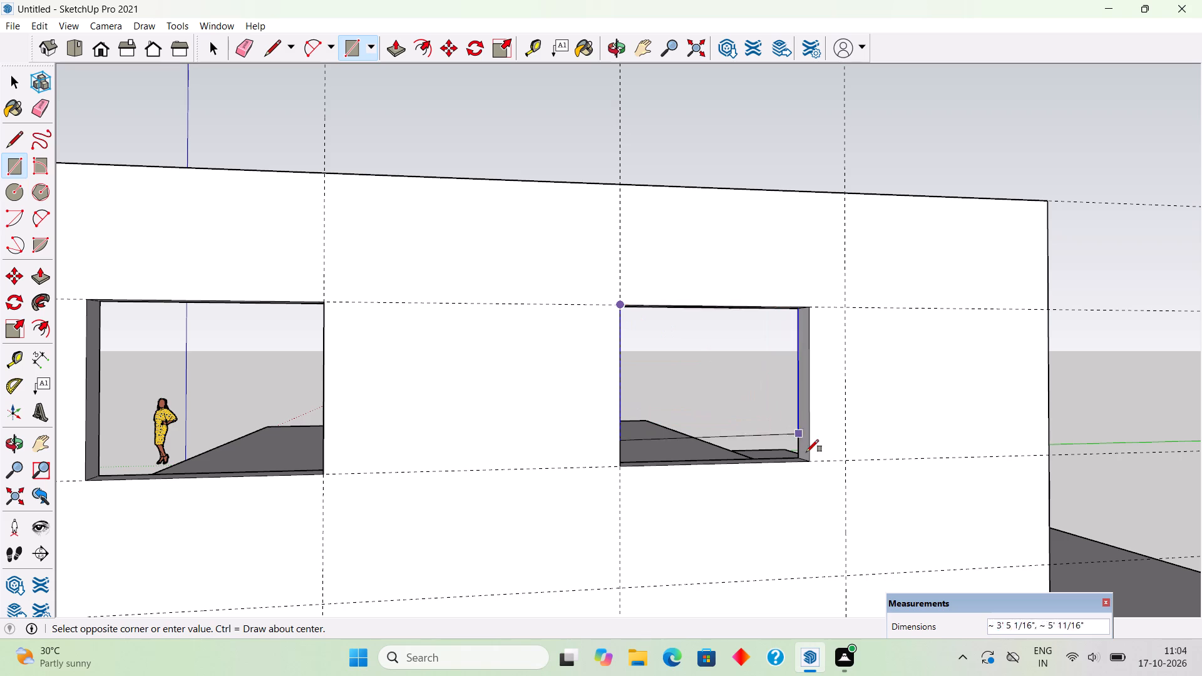
left_click(811, 461)
Offset the window rectangle's outline 6" inward.
key("f")
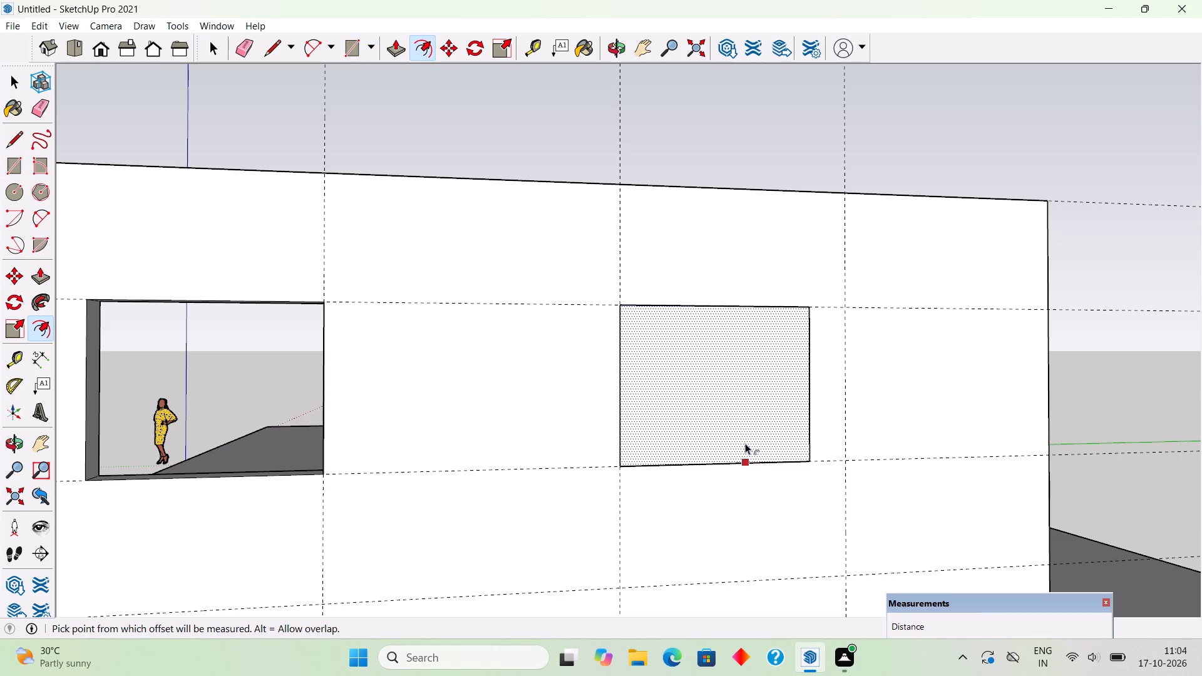
left_click(746, 448)
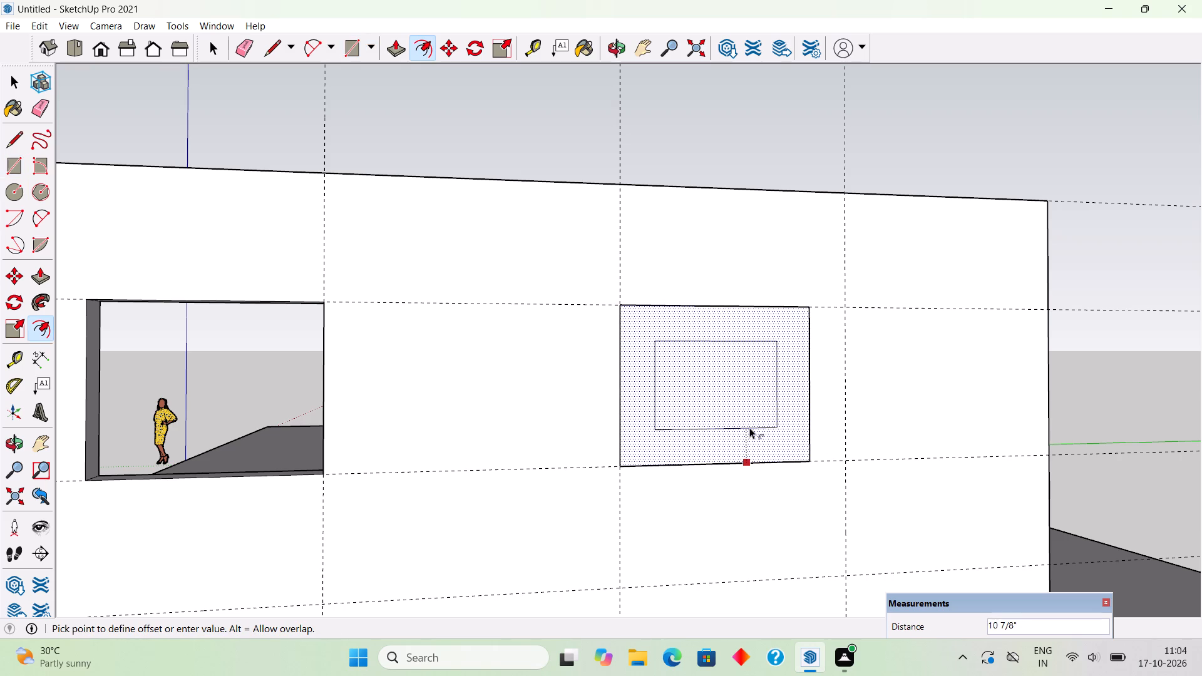
type("6\"")
key("shift+Return")
key("shift+Return")
key("shift+Return")
key("shift+Return")
key("shift+Return")
key("shift+Return")
key("shift+Return")
key("Return")
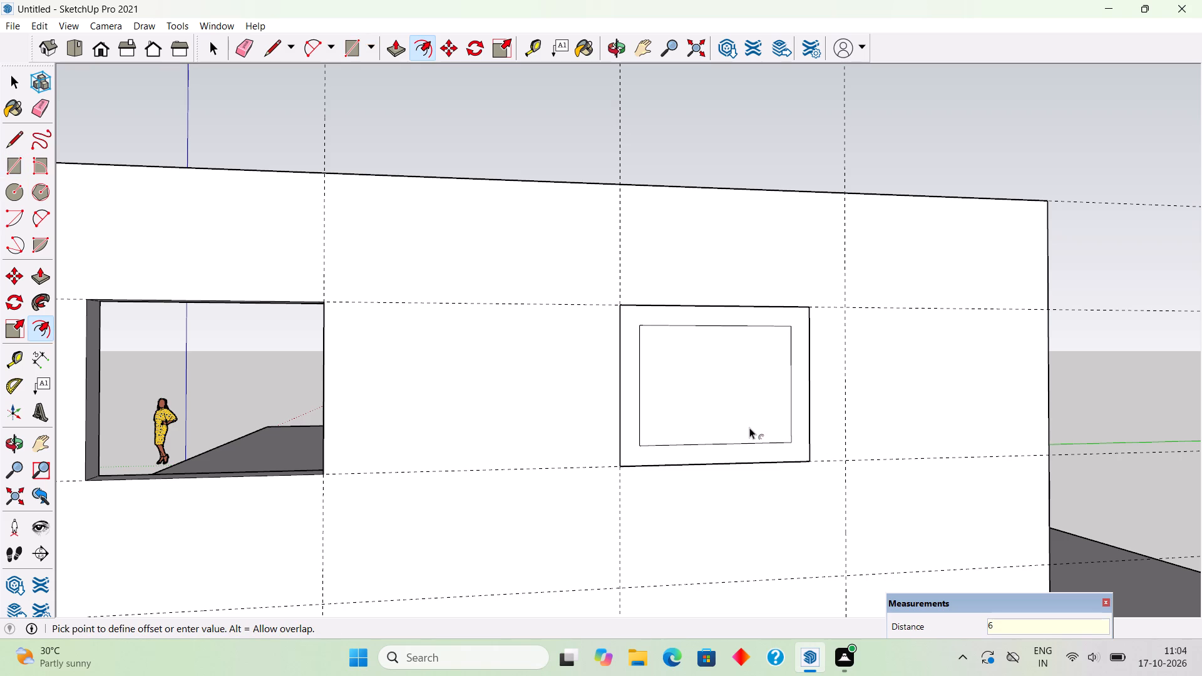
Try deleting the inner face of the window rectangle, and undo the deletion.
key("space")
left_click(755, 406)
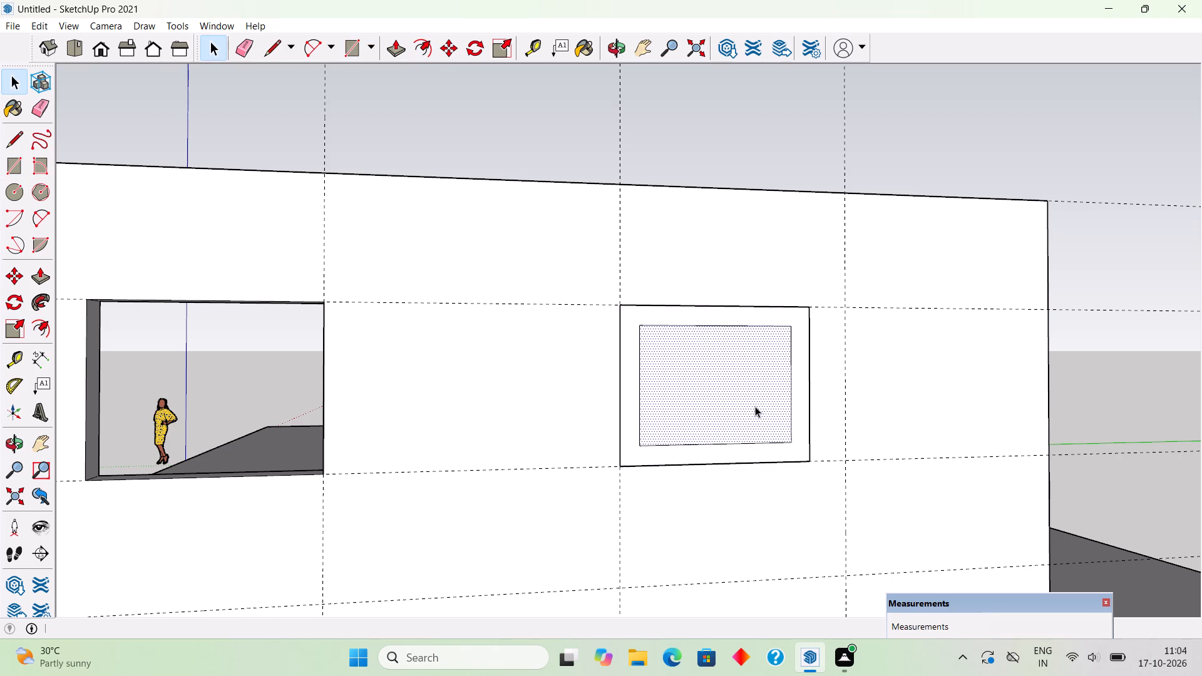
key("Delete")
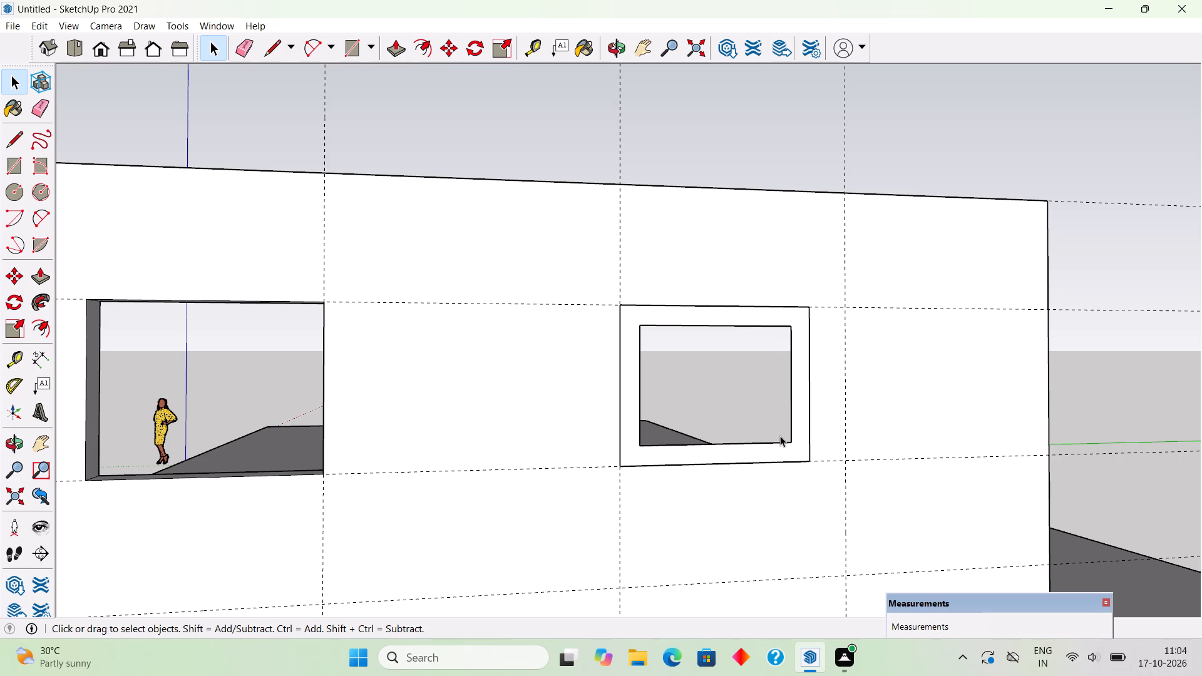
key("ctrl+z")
Place a vertical guide from the inner rectangle's side edge through the midpoint of its bottom edge.
scroll(762, 341, "up", 6)
middle_click_drag(780, 410, 740, 512)
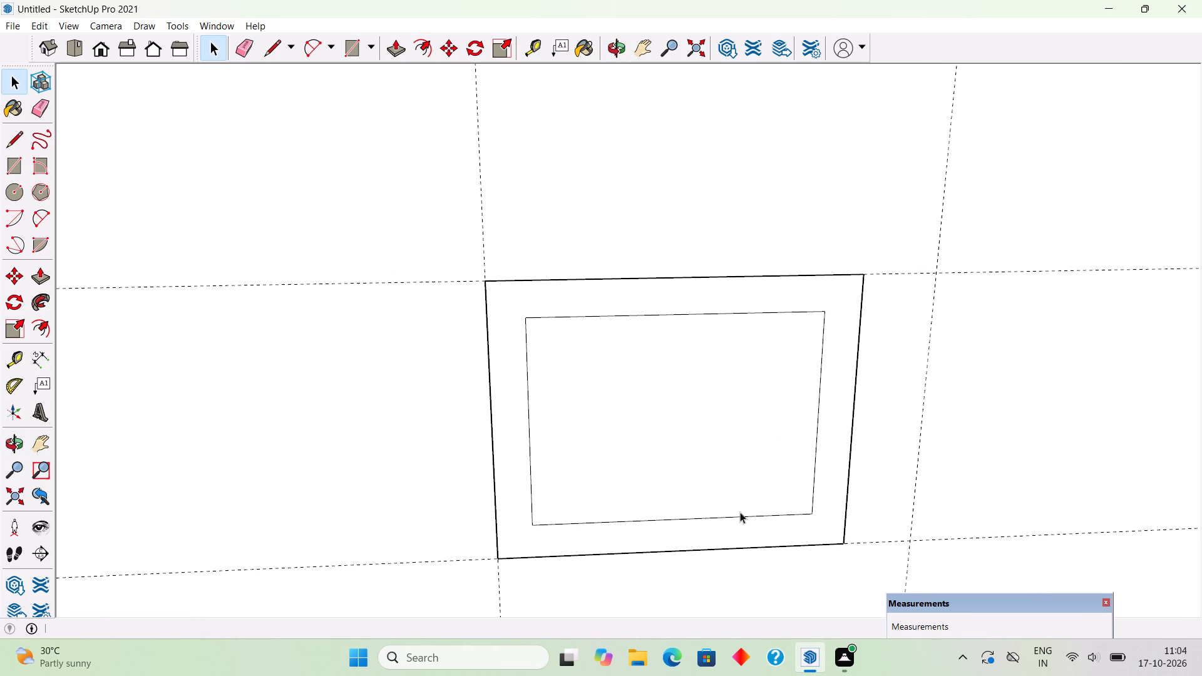
key("t")
left_click(532, 464)
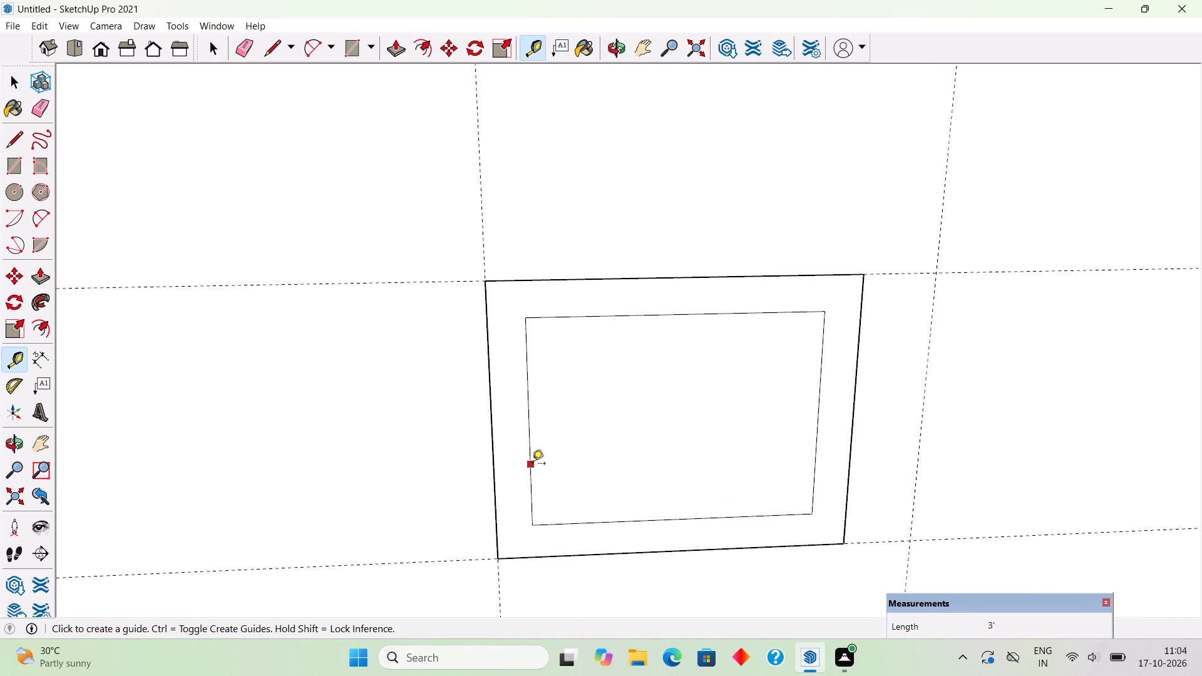
left_click(675, 521)
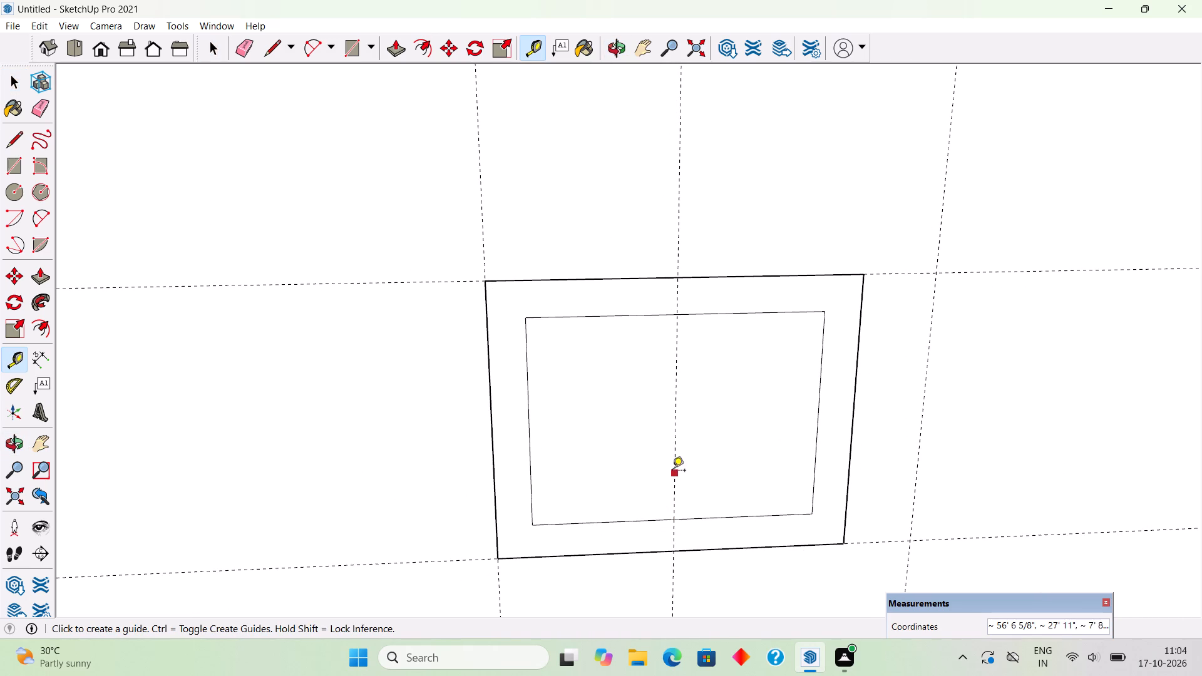
Add a vertical guide 3" to the right of the centre guide, and another 6" back from it across the centre.
left_click(672, 465)
type("3\"")
key("Return")
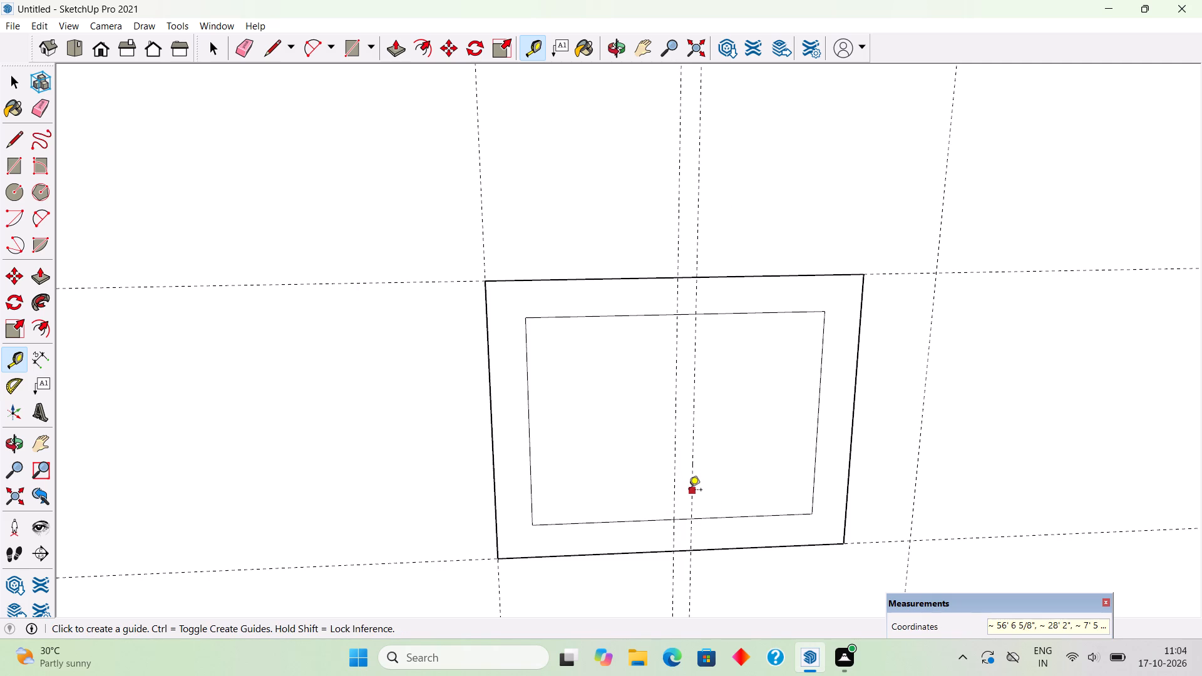
left_click(689, 491)
key("6")
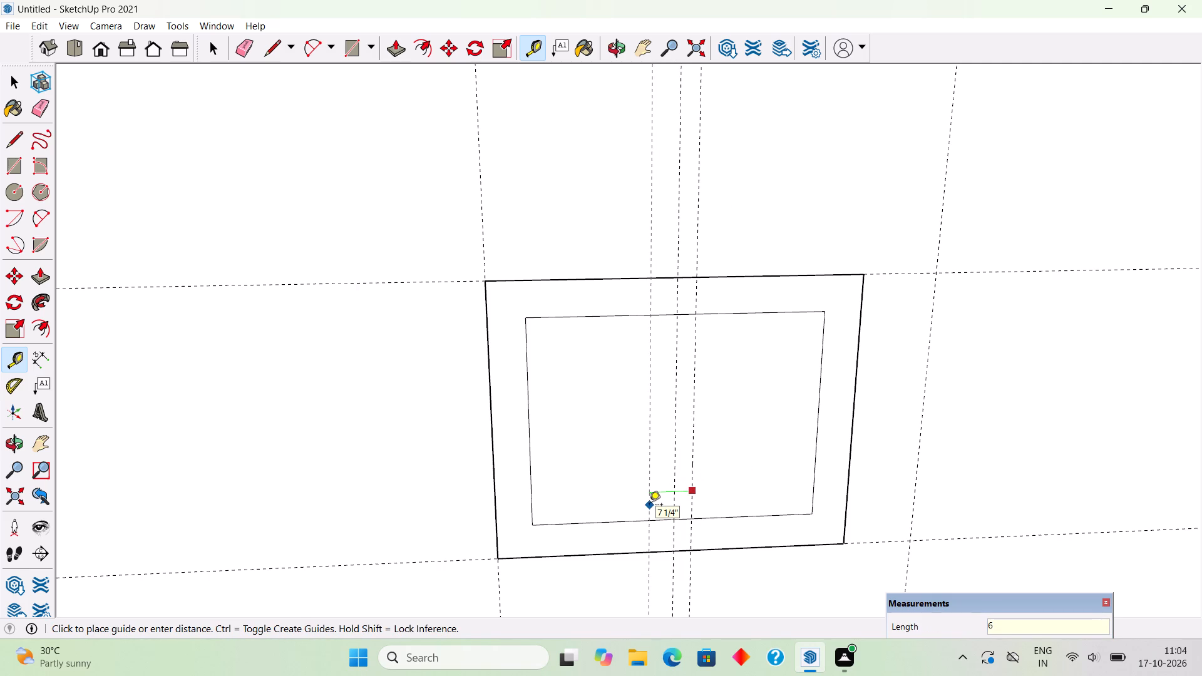
key("shift+Return")
key("shift+quotedbl")
key("shift+quotedbl")
key("Return")
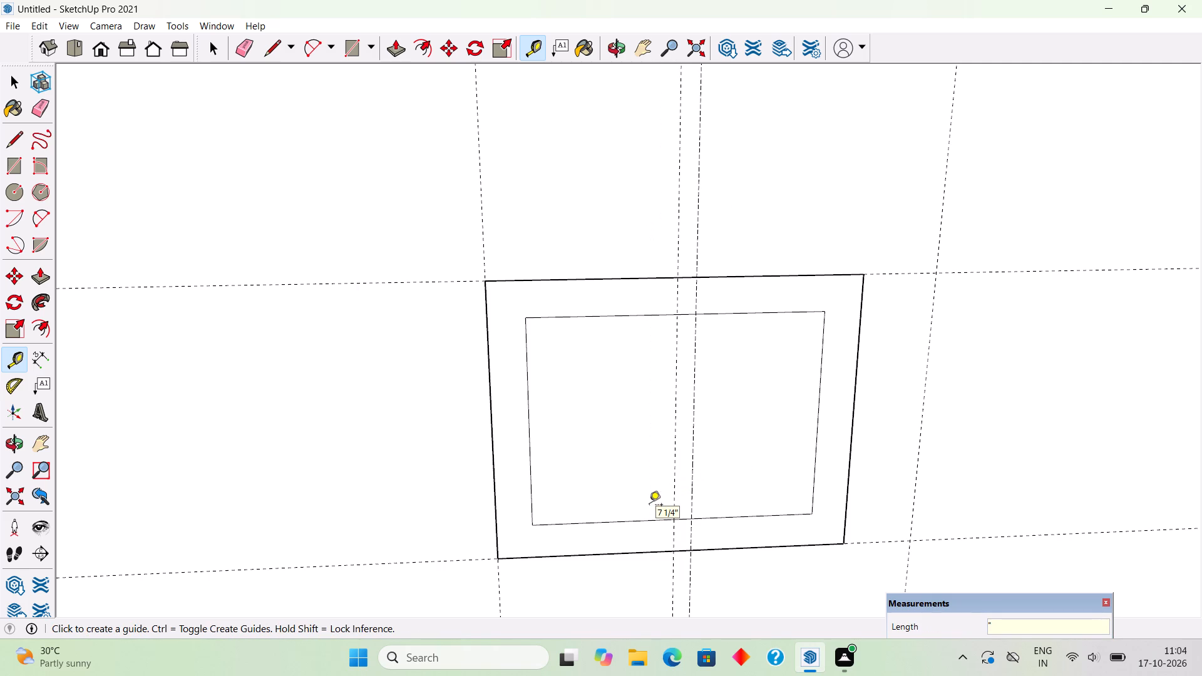
key("ctrl+z")
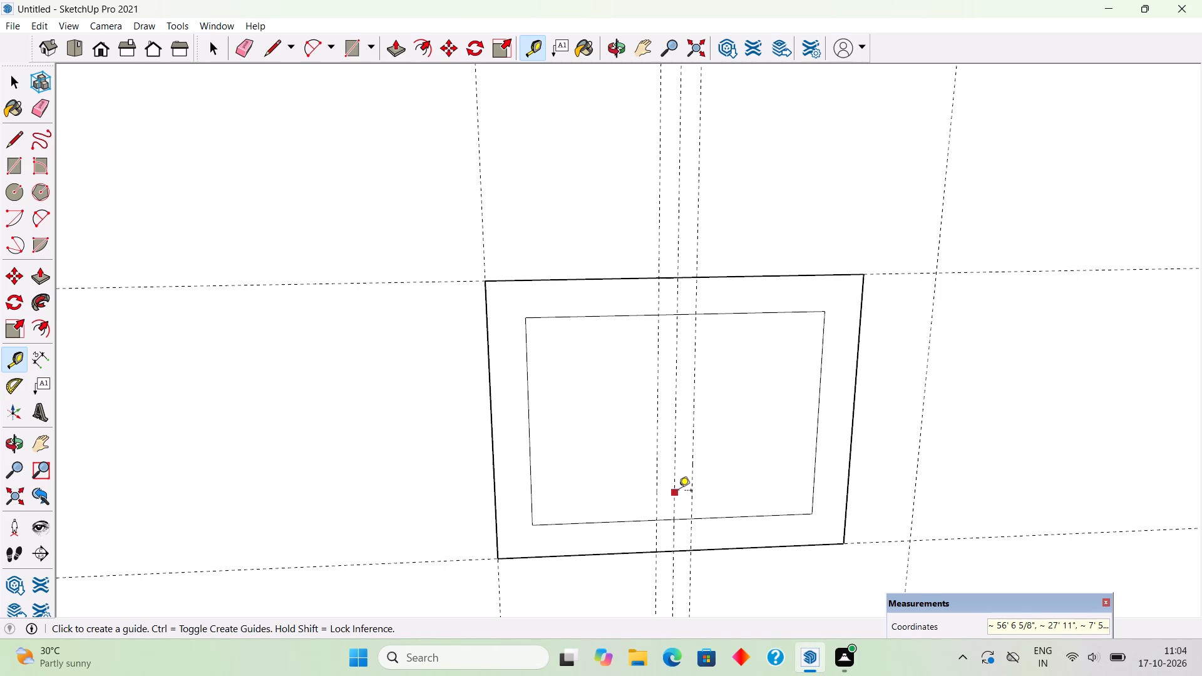
Measure the spacing between the centre guide and the guide on its left.
left_click(679, 489)
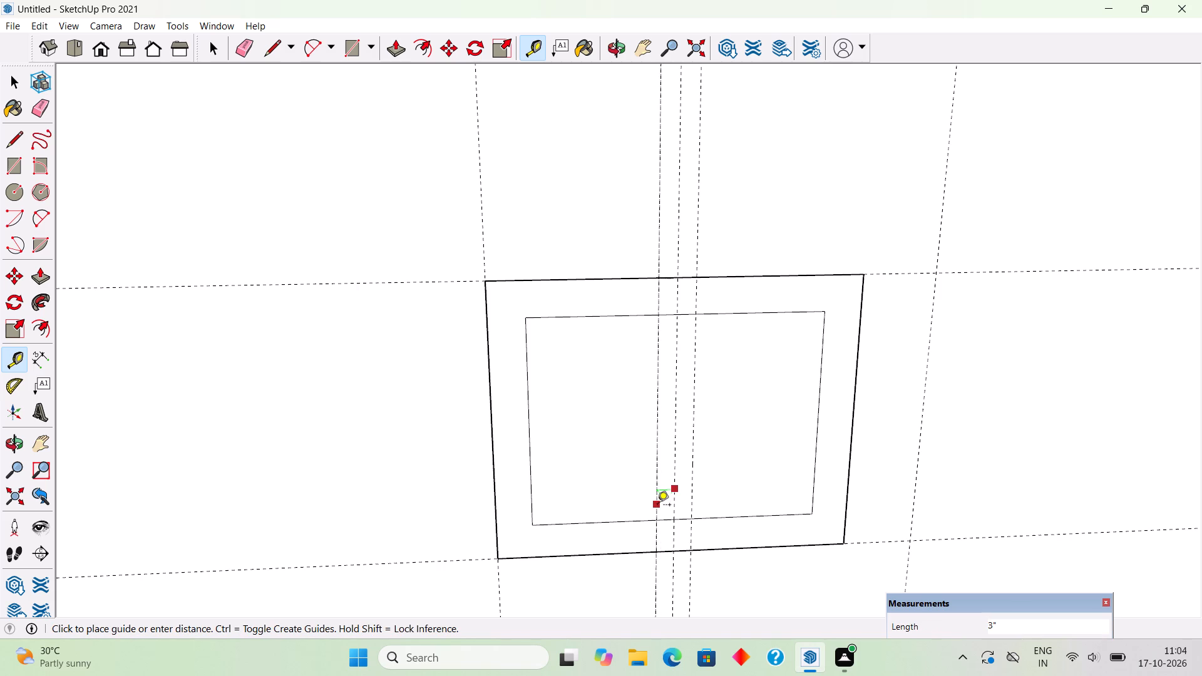
key("space")
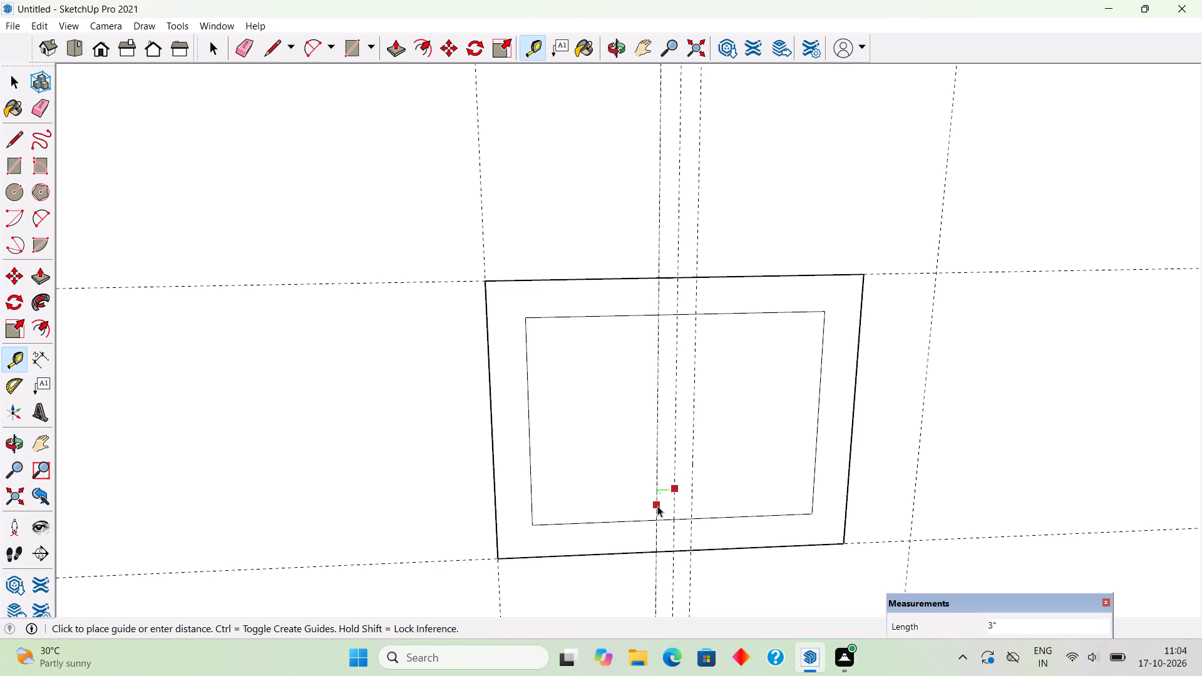
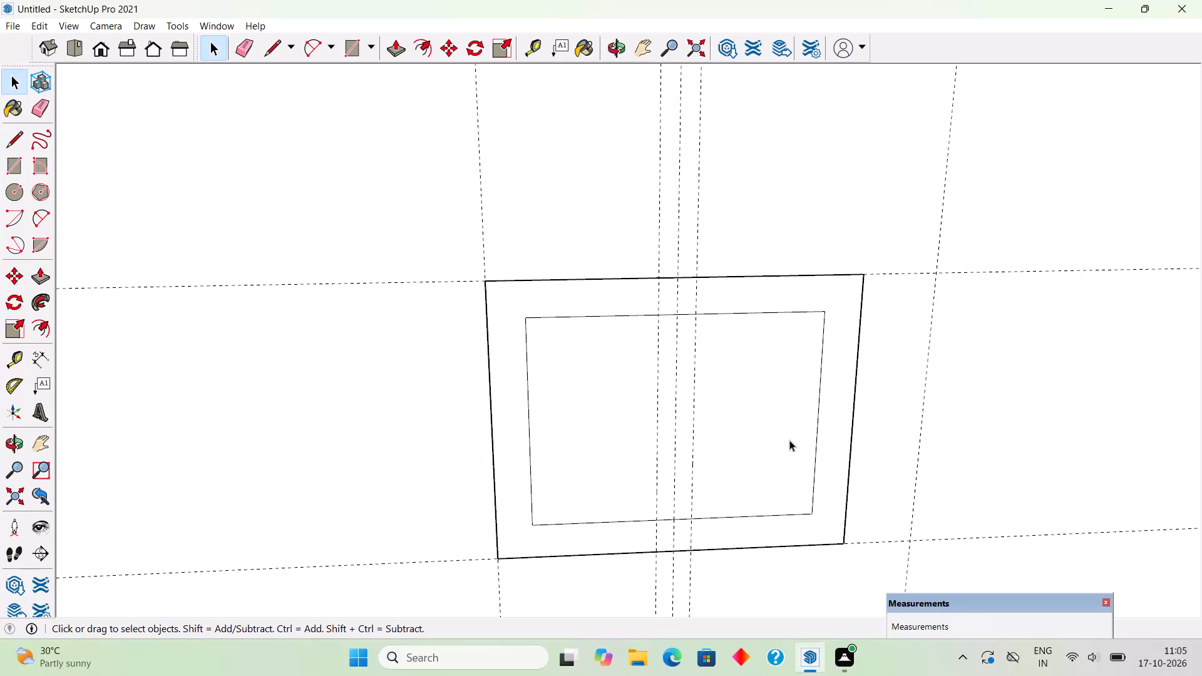
Draw two 3' vertical lines across the inner rectangle along the guides on either side of the centre guide.
scroll(789, 440, "up", 1)
key("l")
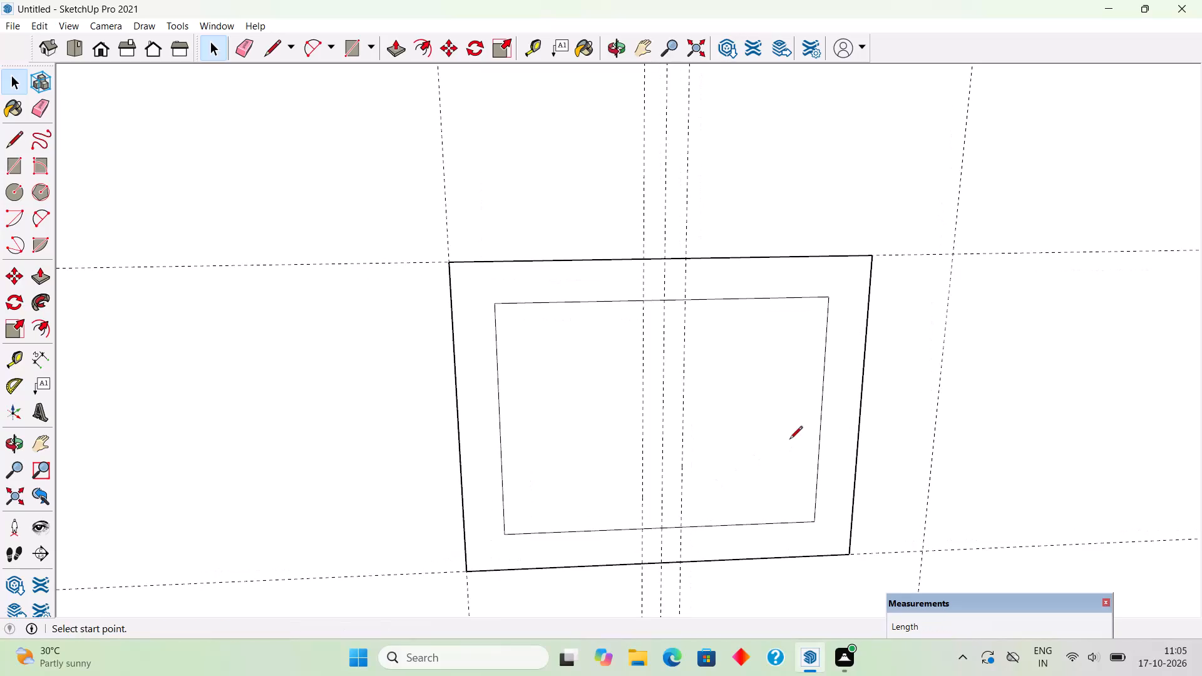
left_click(686, 304)
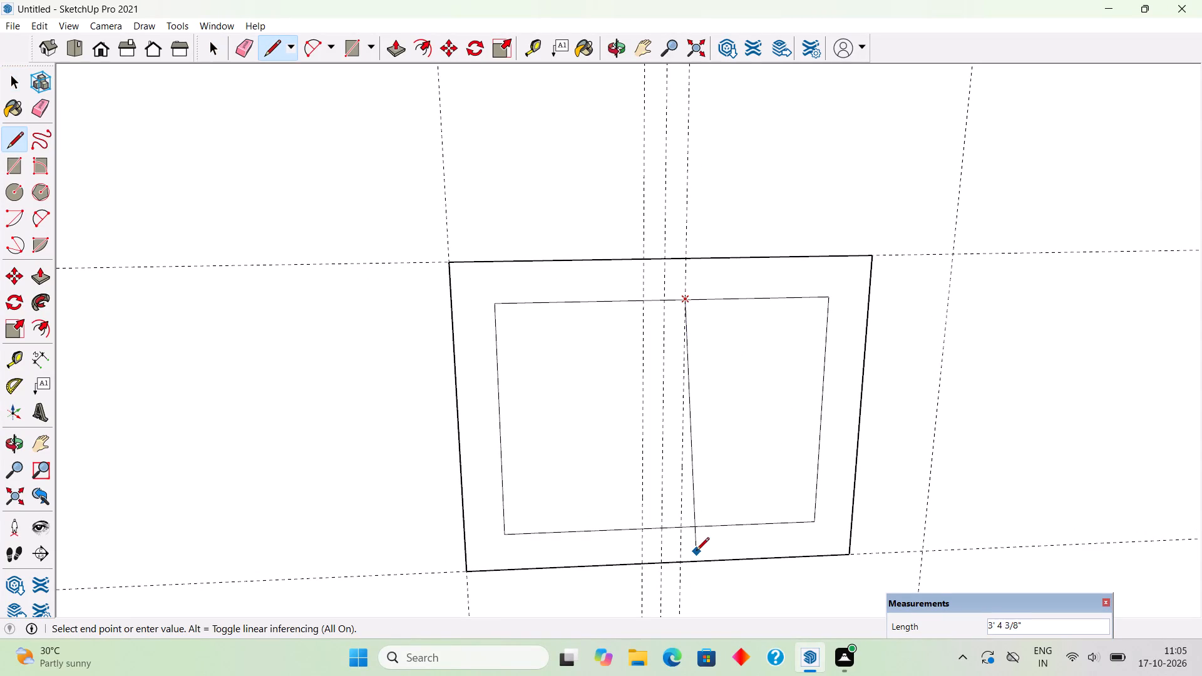
left_click(682, 526)
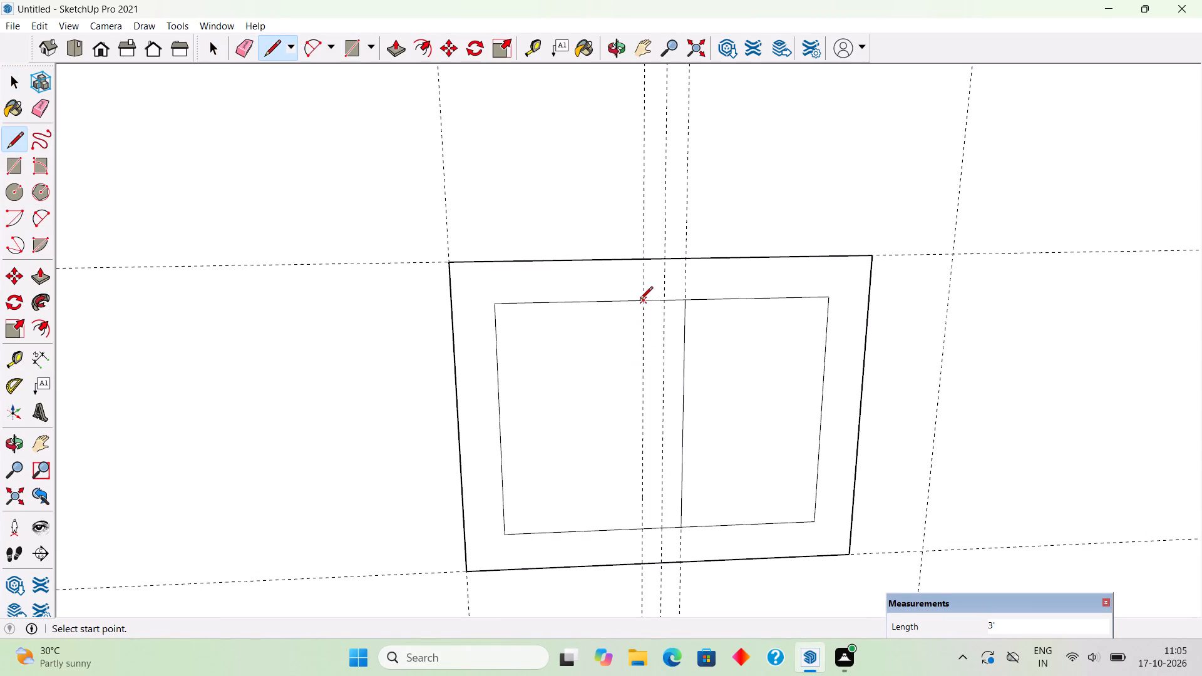
left_click(640, 300)
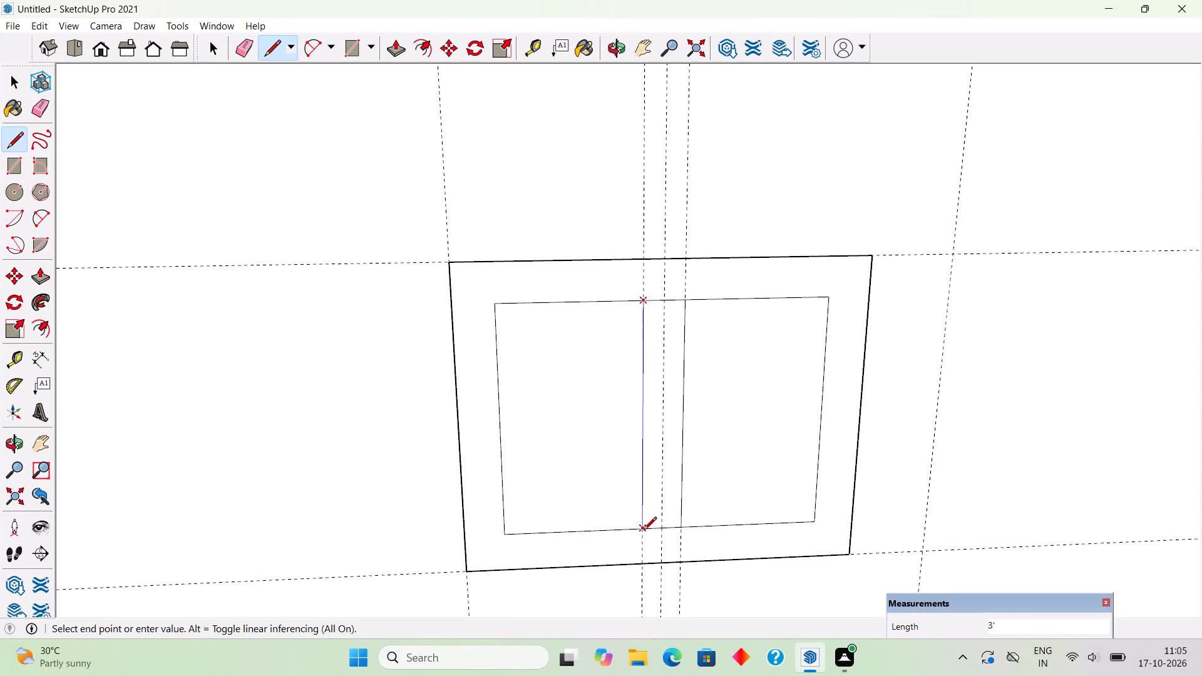
left_click(644, 531)
Erase the short top and bottom edge segments of the inner rectangle between the two vertical lines.
key("e")
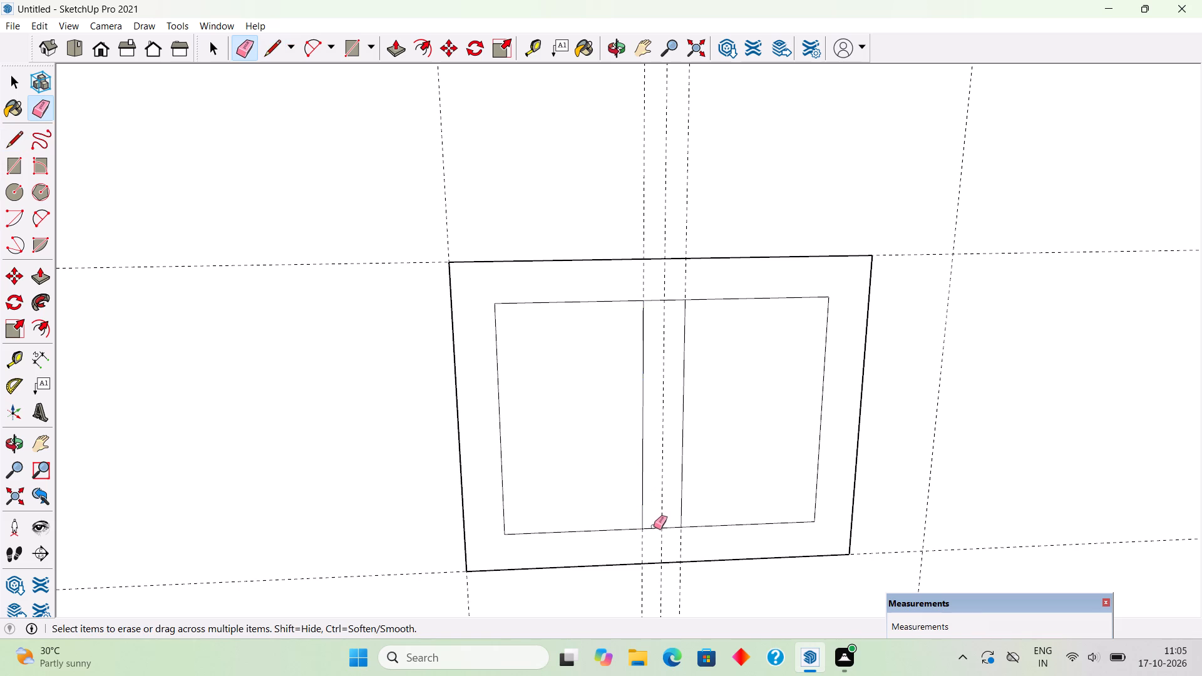
left_click(654, 526)
left_click(676, 528)
left_click(657, 300)
Delete the faces of both window panes so the frame has two openings.
key("space")
left_click(635, 398)
key("Delete")
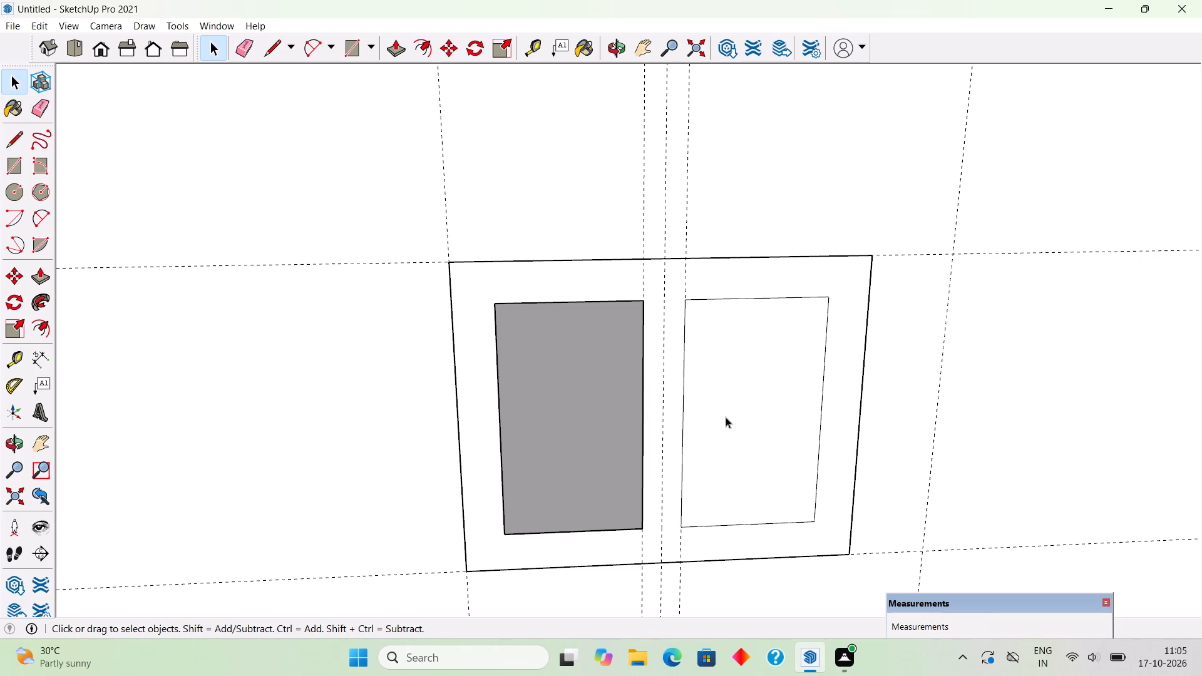
left_click(726, 417)
key("Delete")
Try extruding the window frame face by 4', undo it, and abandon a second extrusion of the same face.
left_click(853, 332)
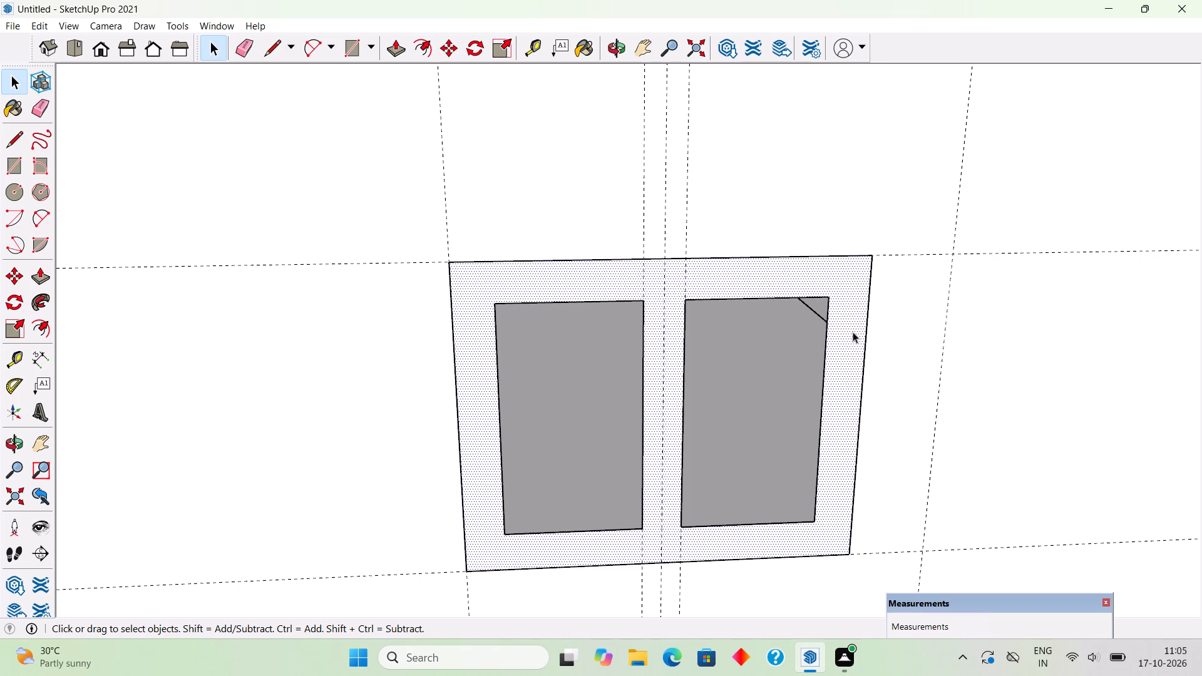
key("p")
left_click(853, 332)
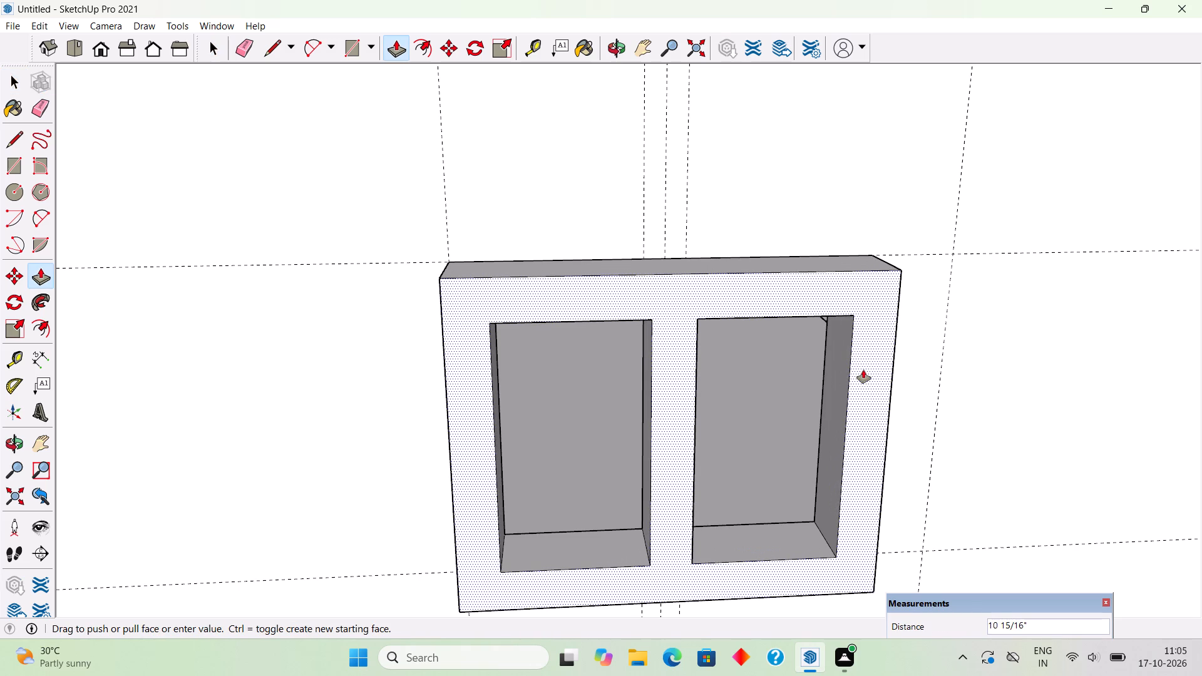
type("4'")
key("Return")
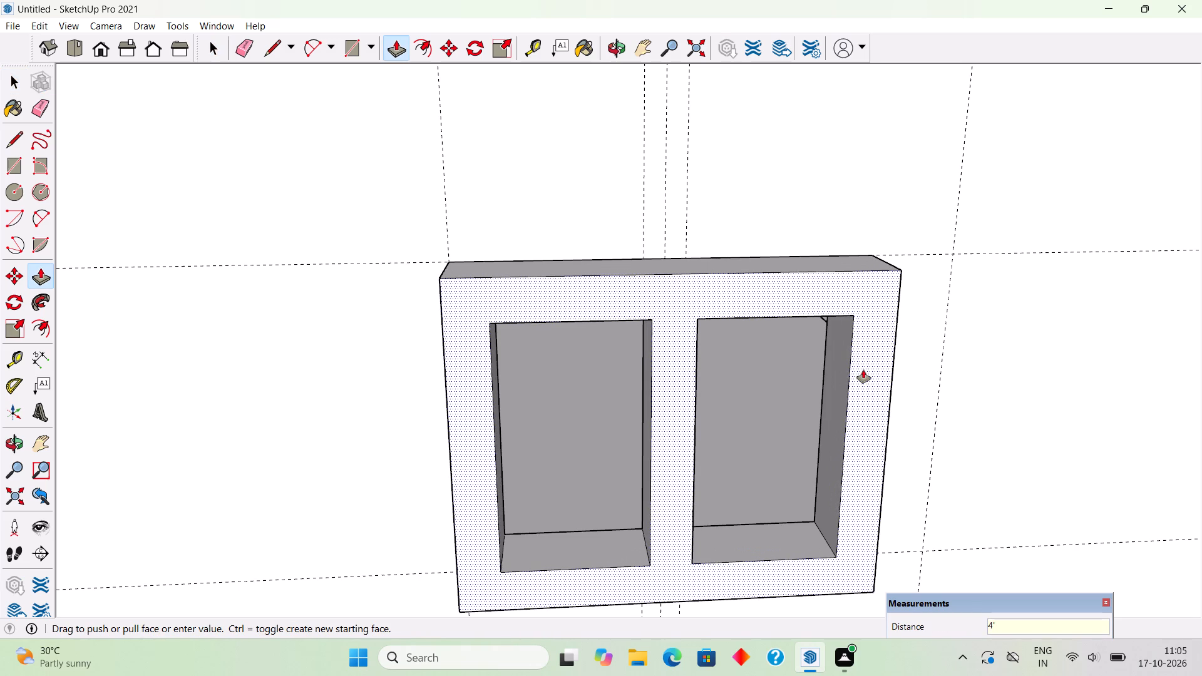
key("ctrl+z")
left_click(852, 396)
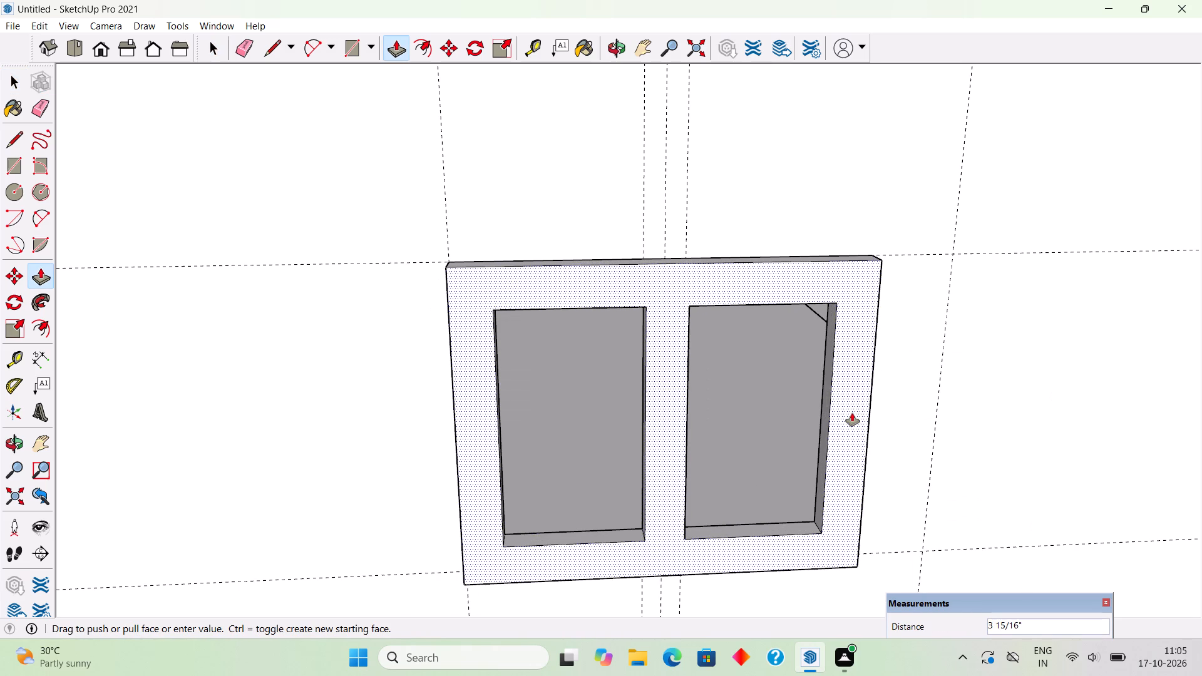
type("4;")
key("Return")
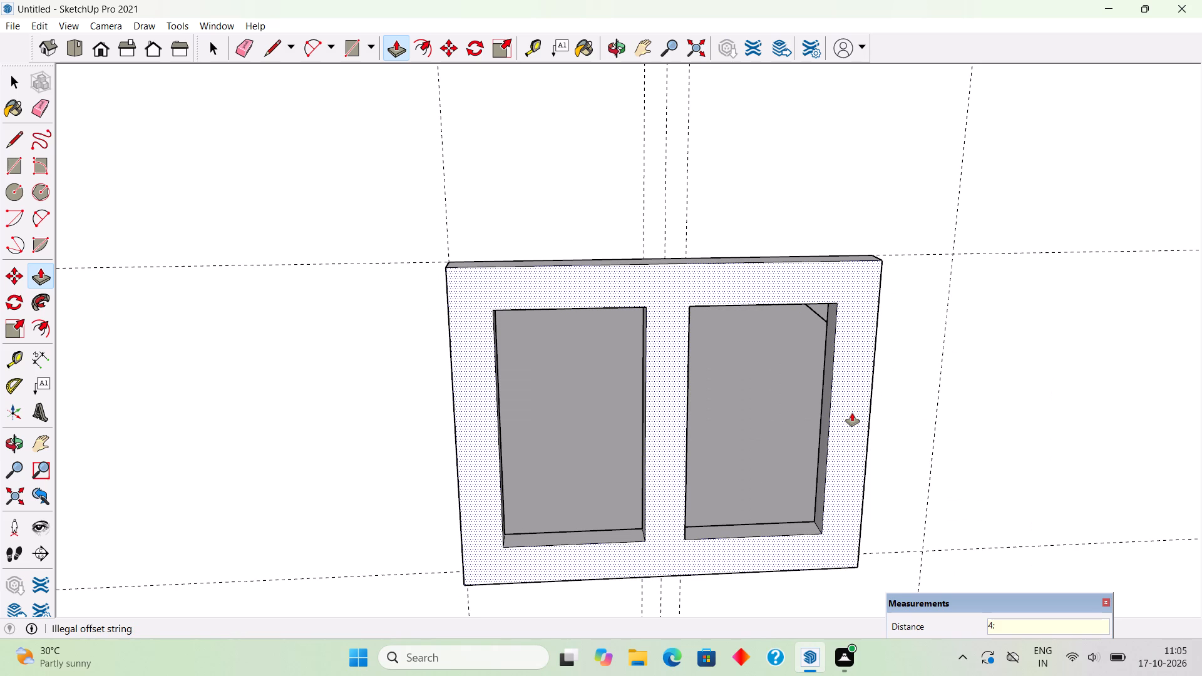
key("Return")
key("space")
Extrude the two-pane window frame face 4" outward.
scroll(841, 416, "down", 7)
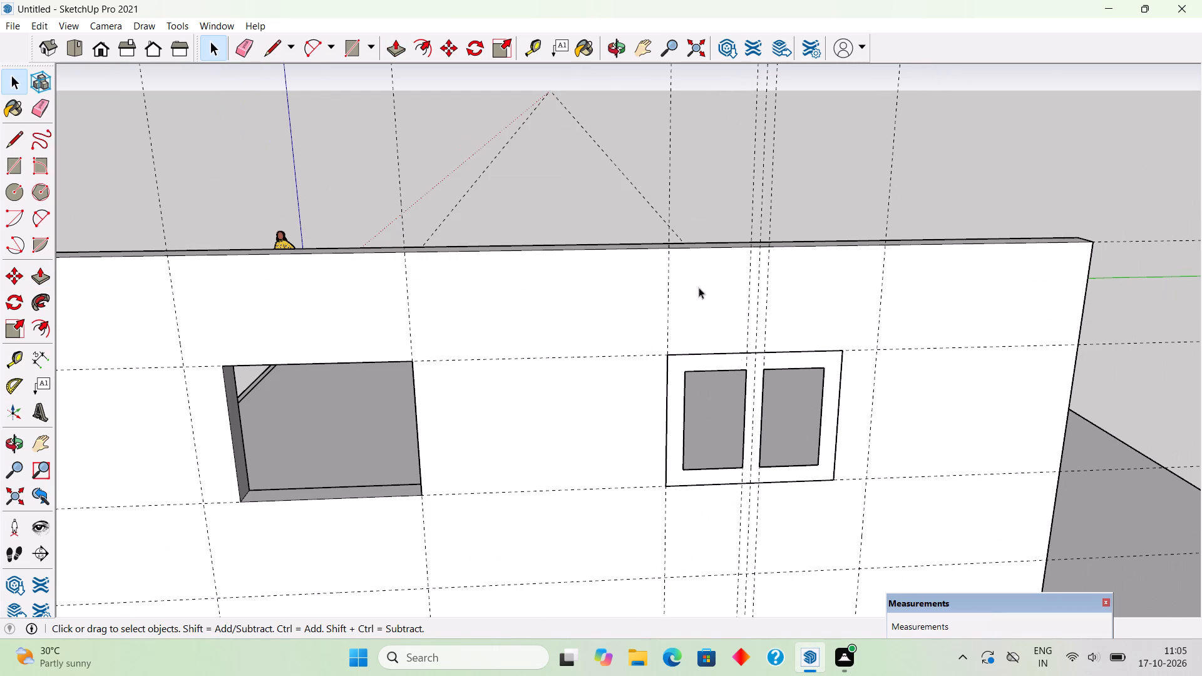
scroll(714, 304, "down", 4)
scroll(776, 448, "up", 12)
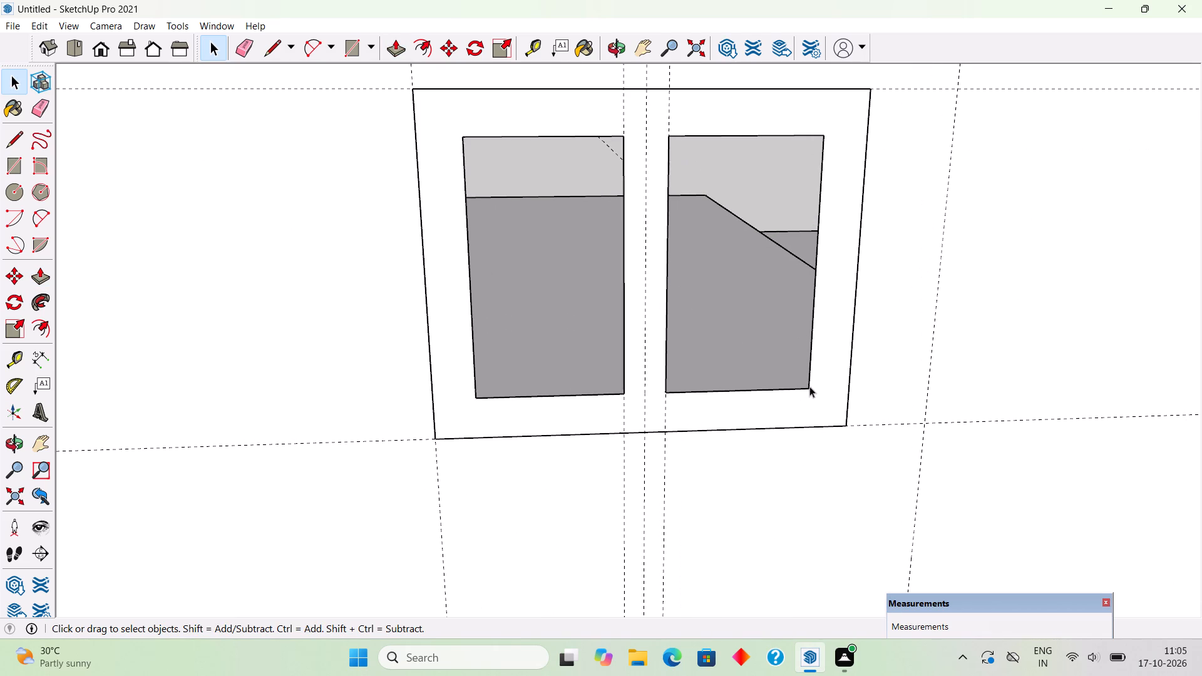
left_click(827, 388)
key("p")
left_click(827, 388)
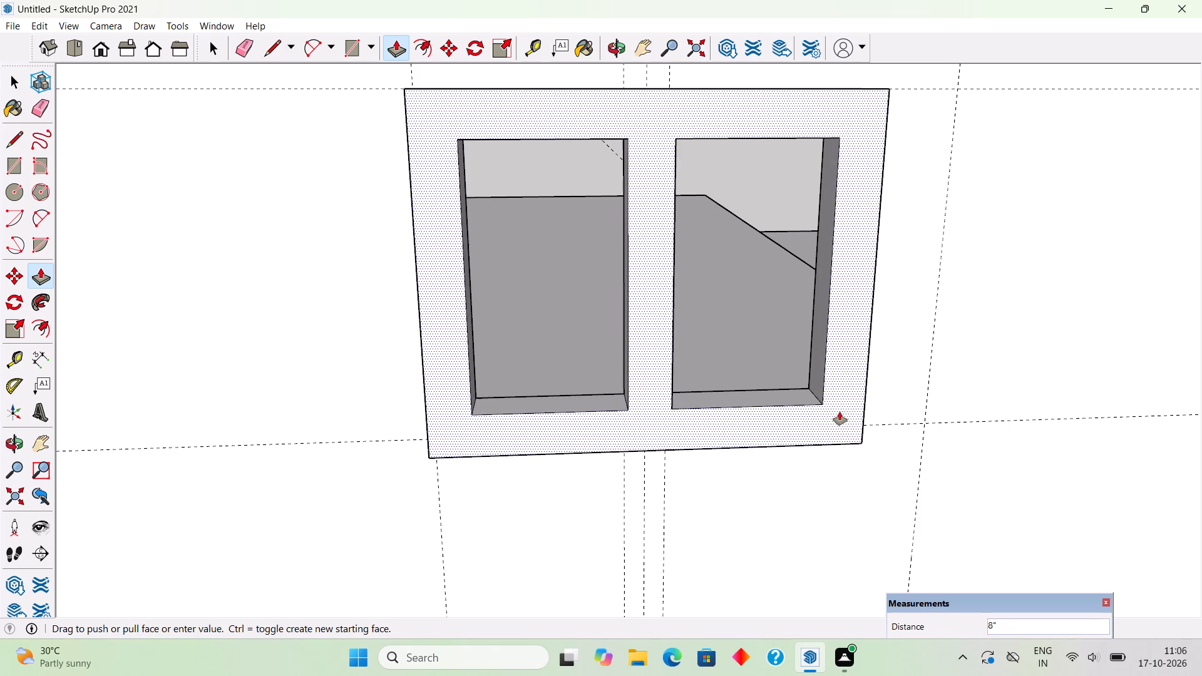
type("4\"")
key("Return")
key("space")
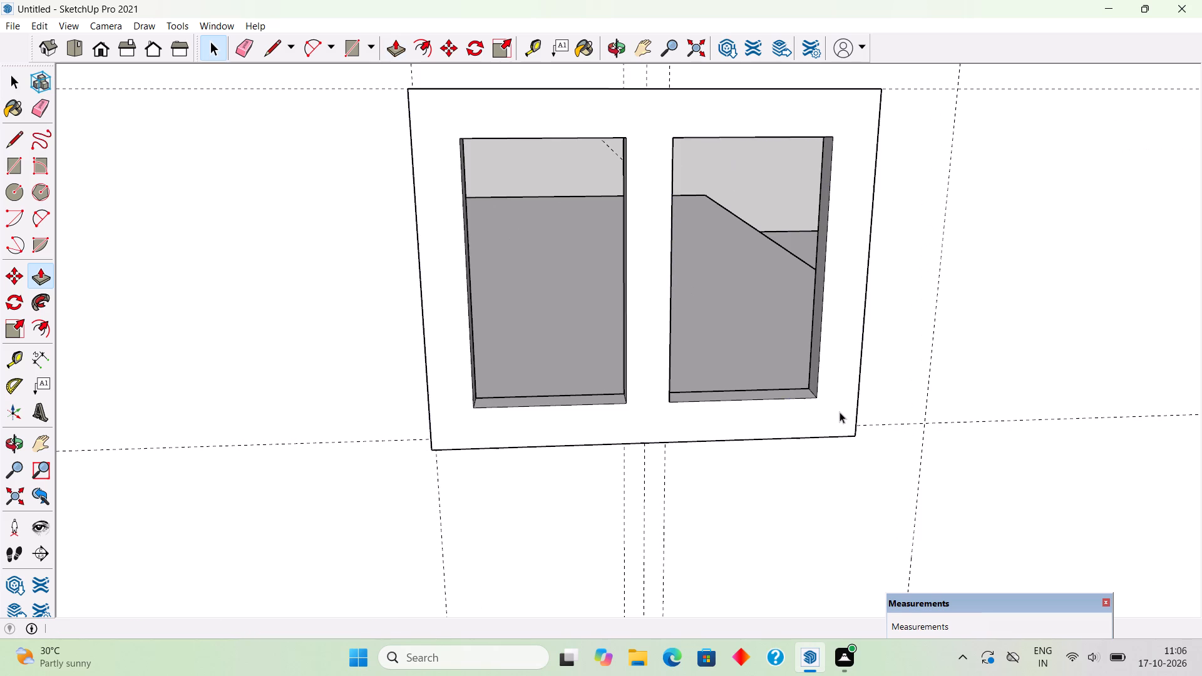
Make the whole extruded window frame a group.
scroll(840, 412, "down", 1)
triple_click(840, 412)
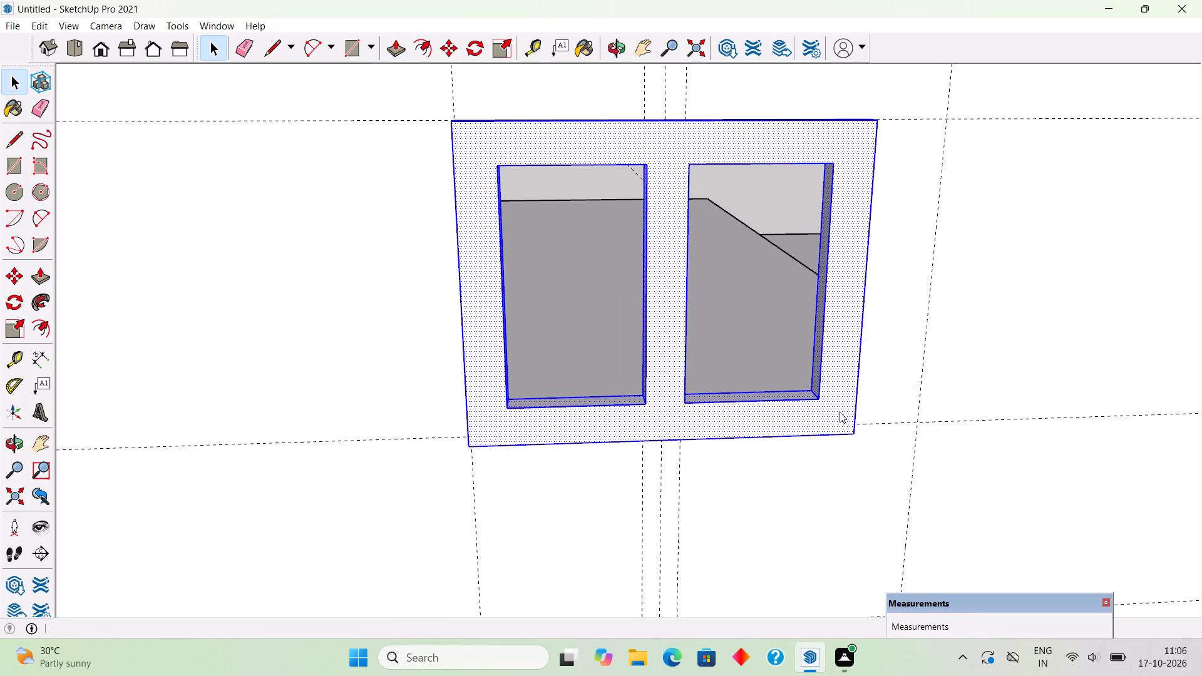
right_click(840, 412)
left_click(863, 305)
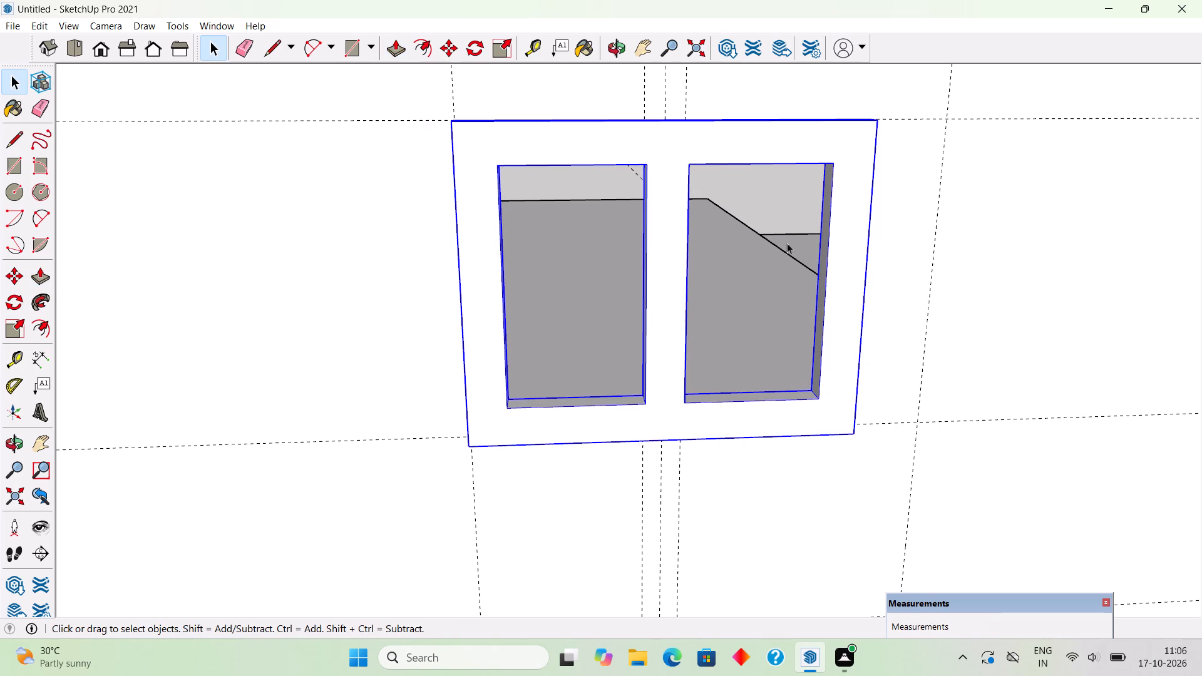
left_click(786, 197)
Move the window frame group back into its opening until its front is flush with the outer wall face.
scroll(791, 292, "down", 8)
middle_click_drag(640, 324, 853, 320)
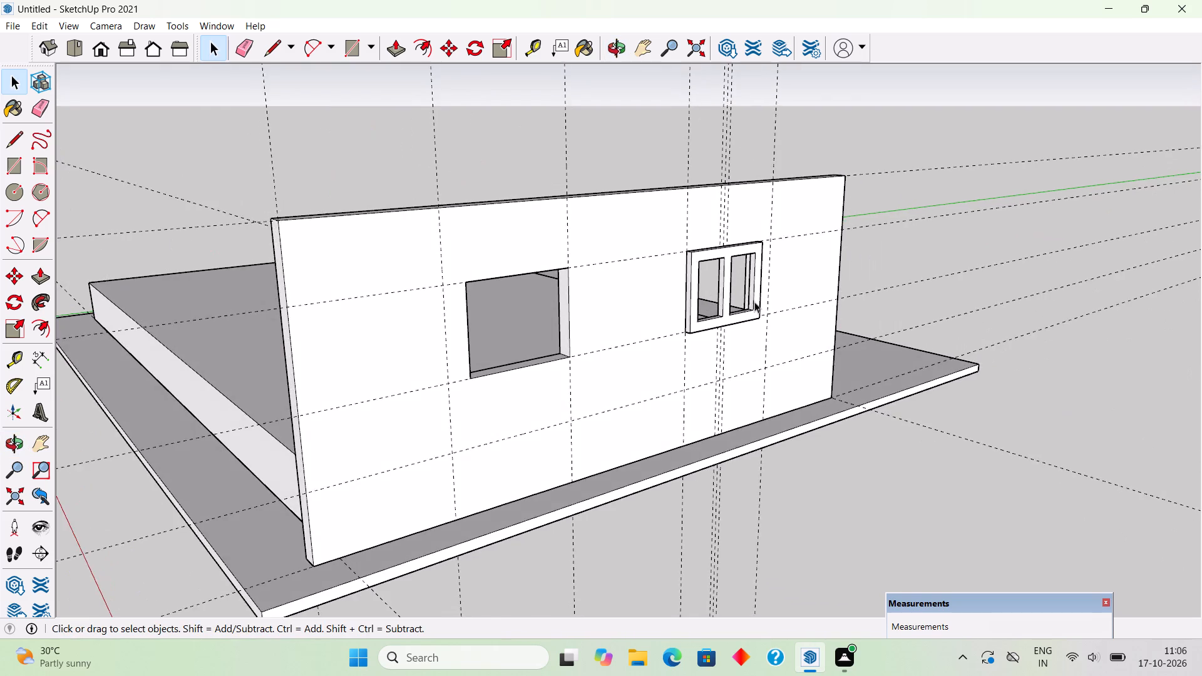
scroll(746, 302, "up", 4)
middle_click_drag(731, 314, 821, 334)
scroll(825, 332, "up", 10)
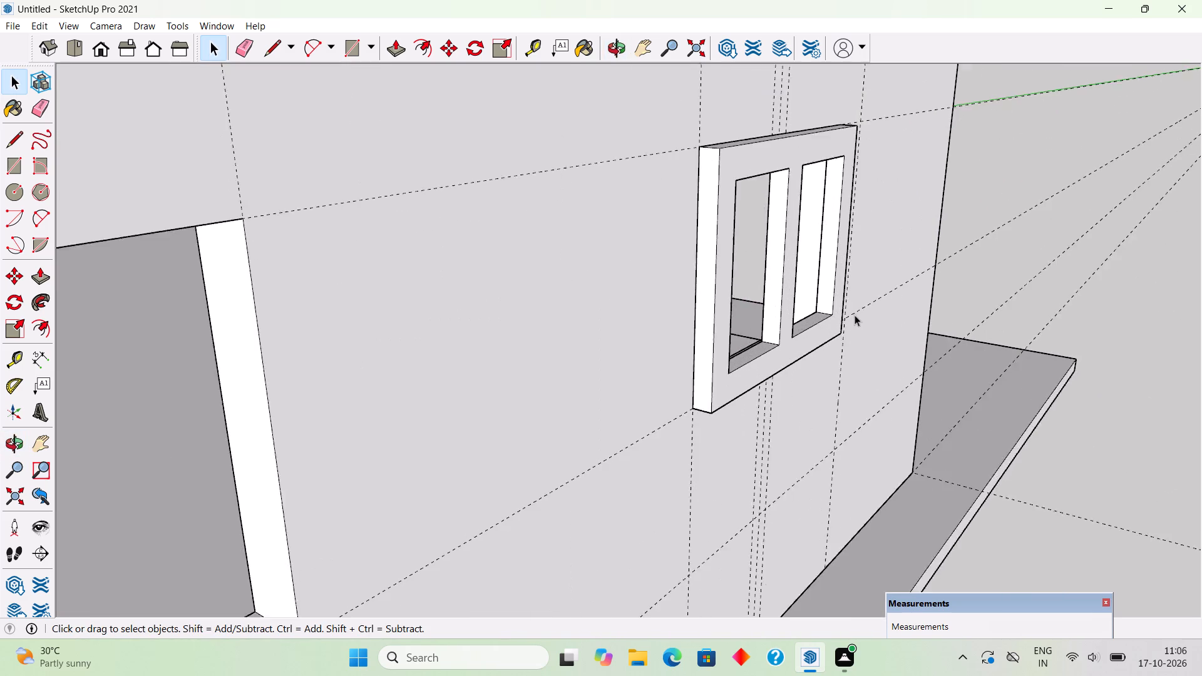
scroll(855, 315, "up", 2)
key("m")
left_click(827, 356)
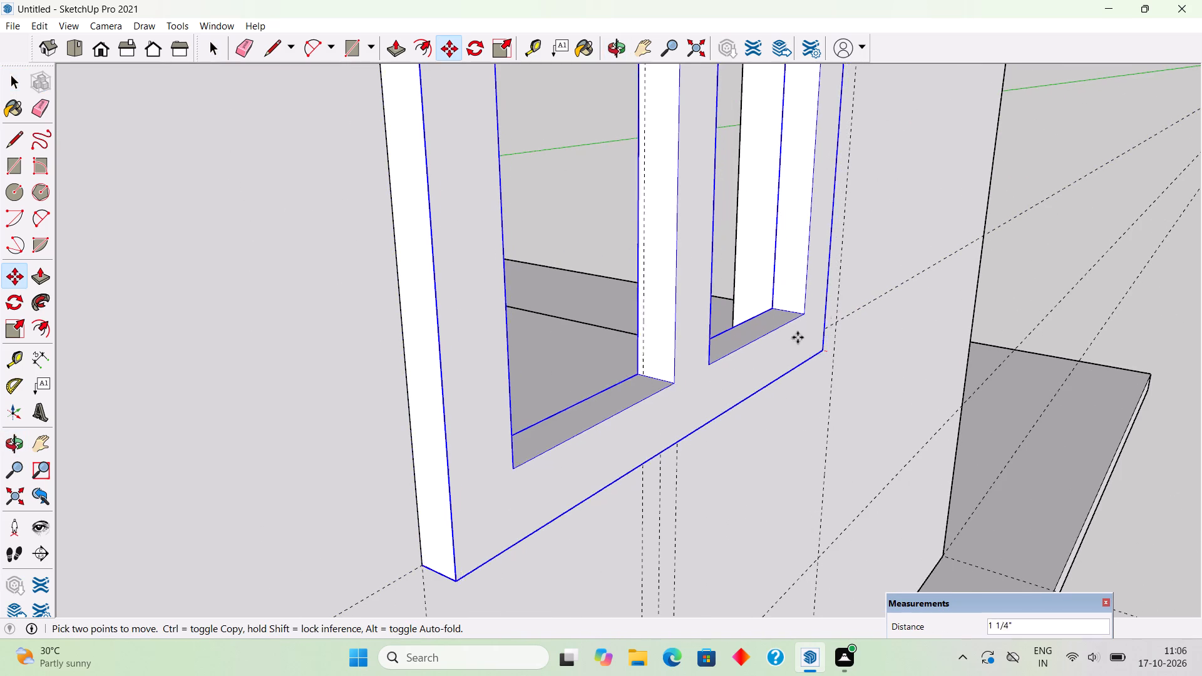
left_click(795, 344)
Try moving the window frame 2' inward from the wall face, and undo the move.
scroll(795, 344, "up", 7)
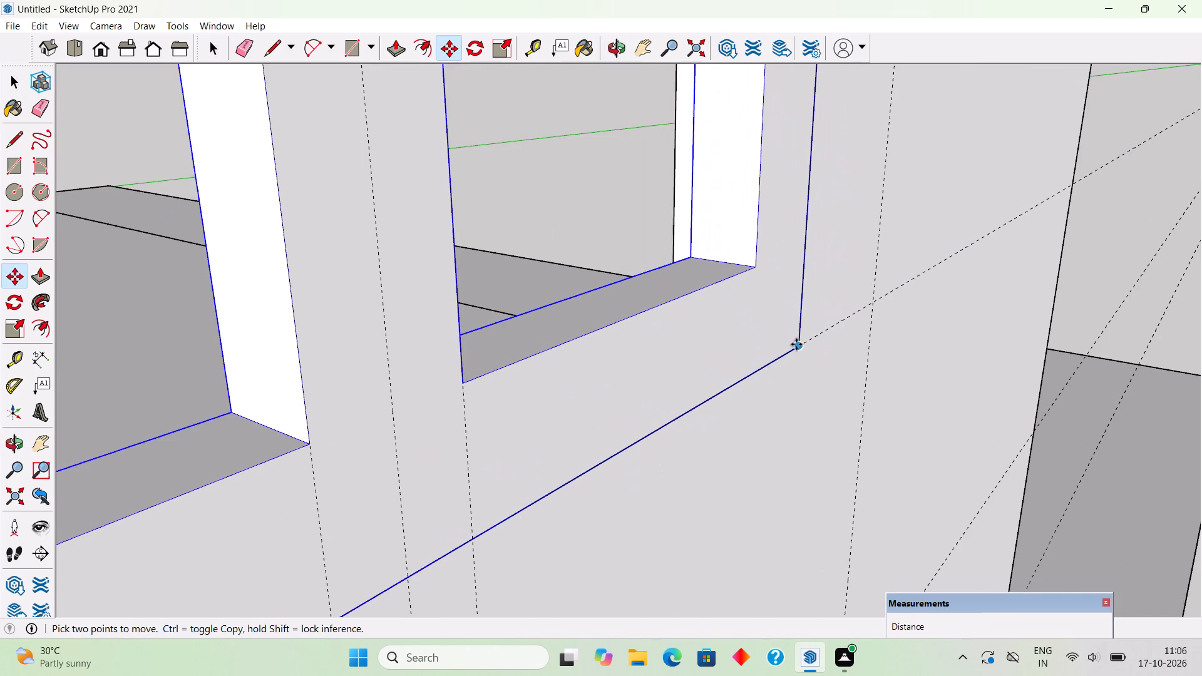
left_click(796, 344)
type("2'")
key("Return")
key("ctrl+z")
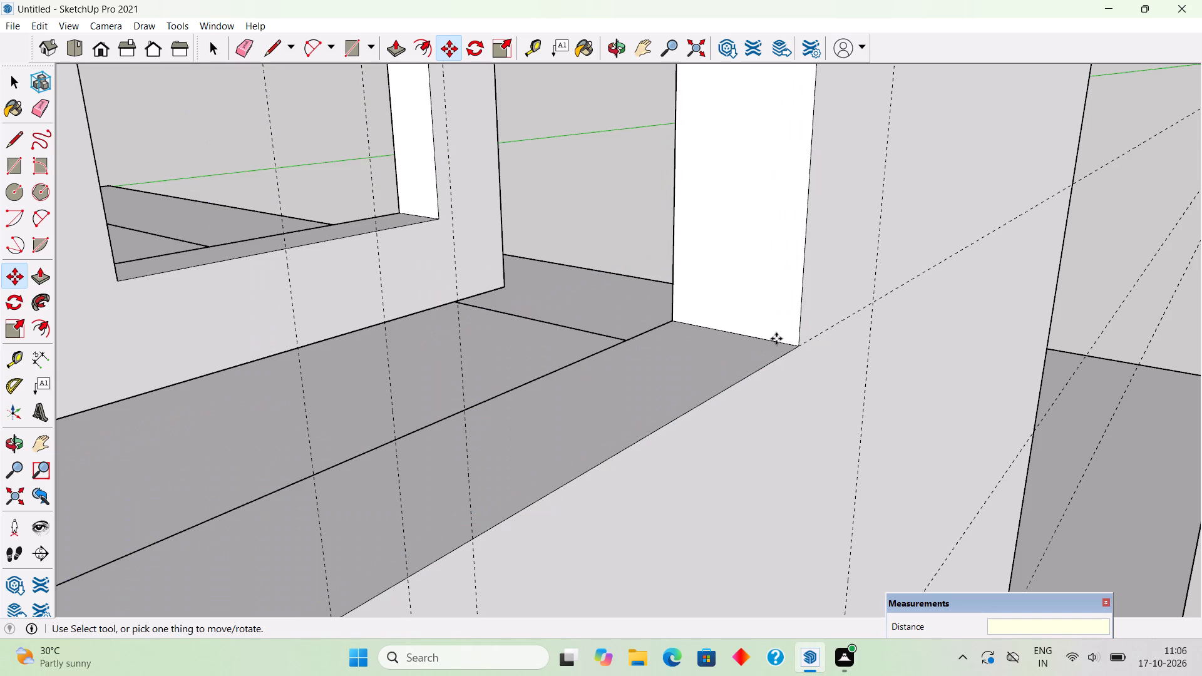
Move the window frame 2" inward from the outer wall face, starting from its lower corner.
left_click(793, 354)
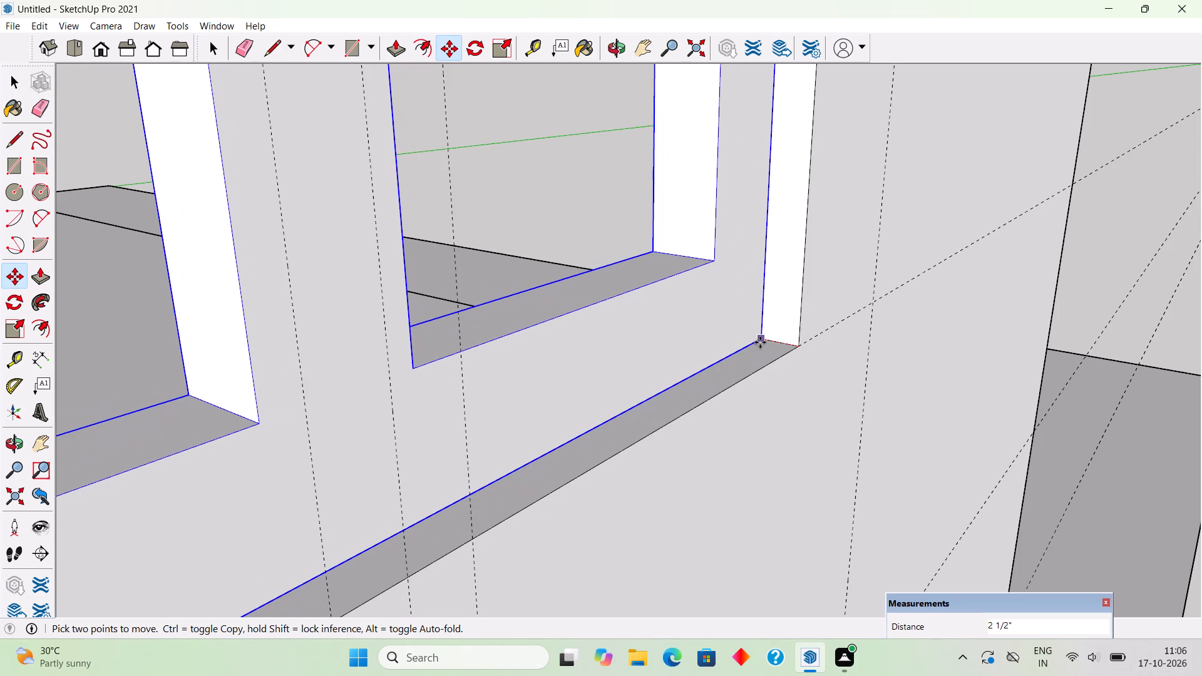
type("2\"")
key("Return")
key("space")
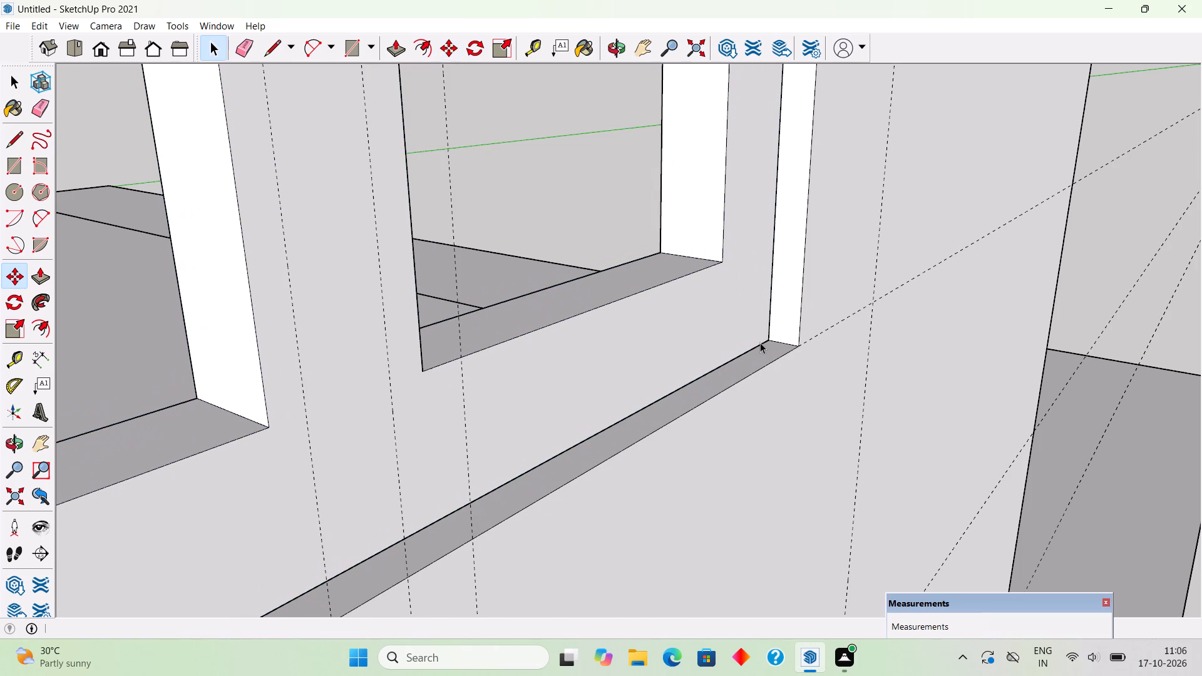
Draw a 3' by 1' 9" rectangle across the frame's left pane opening and a matching one across the right opening.
scroll(760, 342, "down", 14)
middle_click_drag(698, 372, 236, 397)
scroll(236, 397, "down", 3)
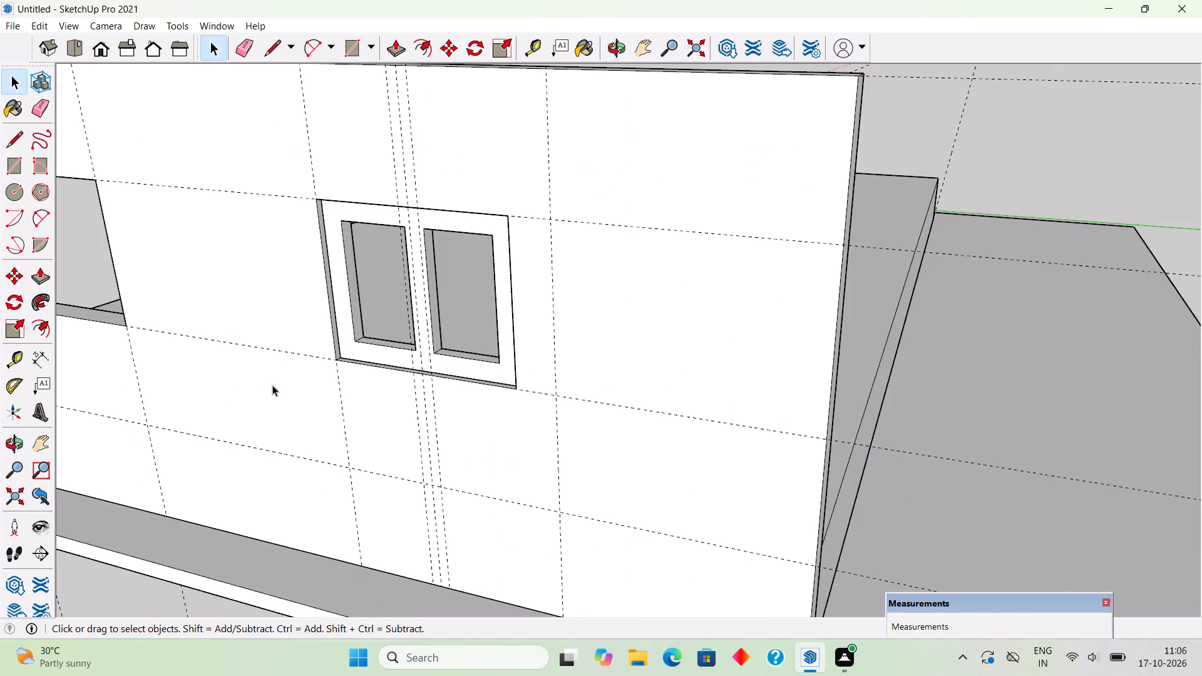
middle_click_drag(275, 392, 588, 372)
scroll(208, 290, "up", 6)
scroll(323, 308, "up", 4)
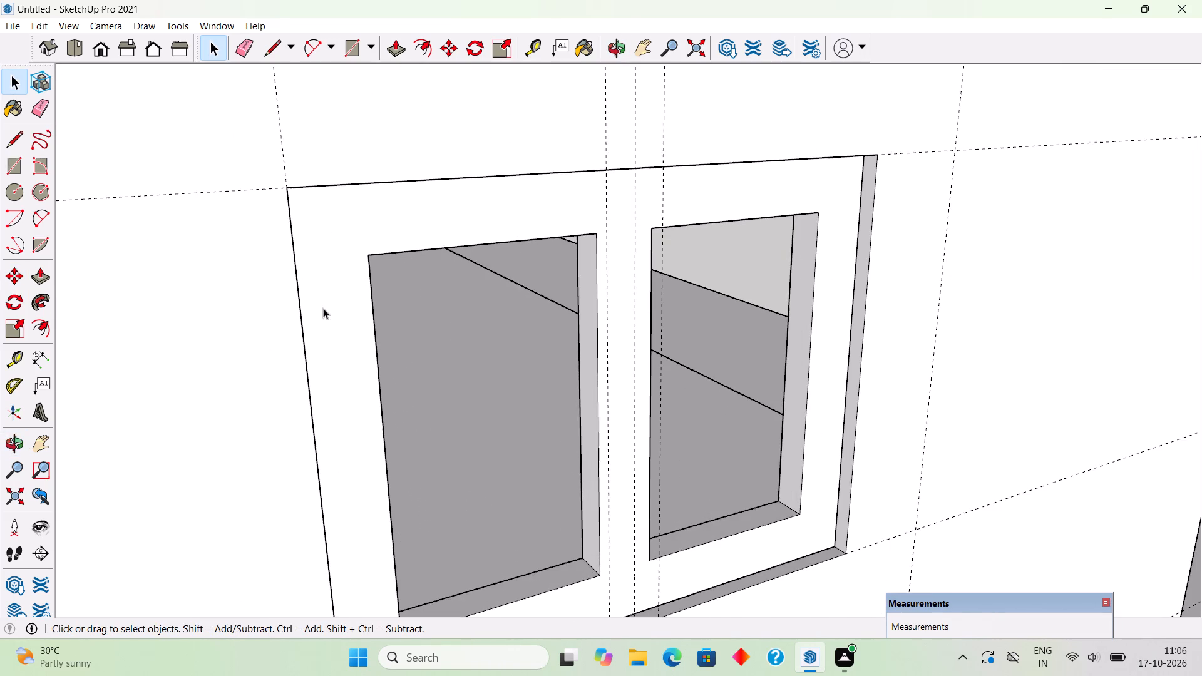
key("r")
left_click(375, 255)
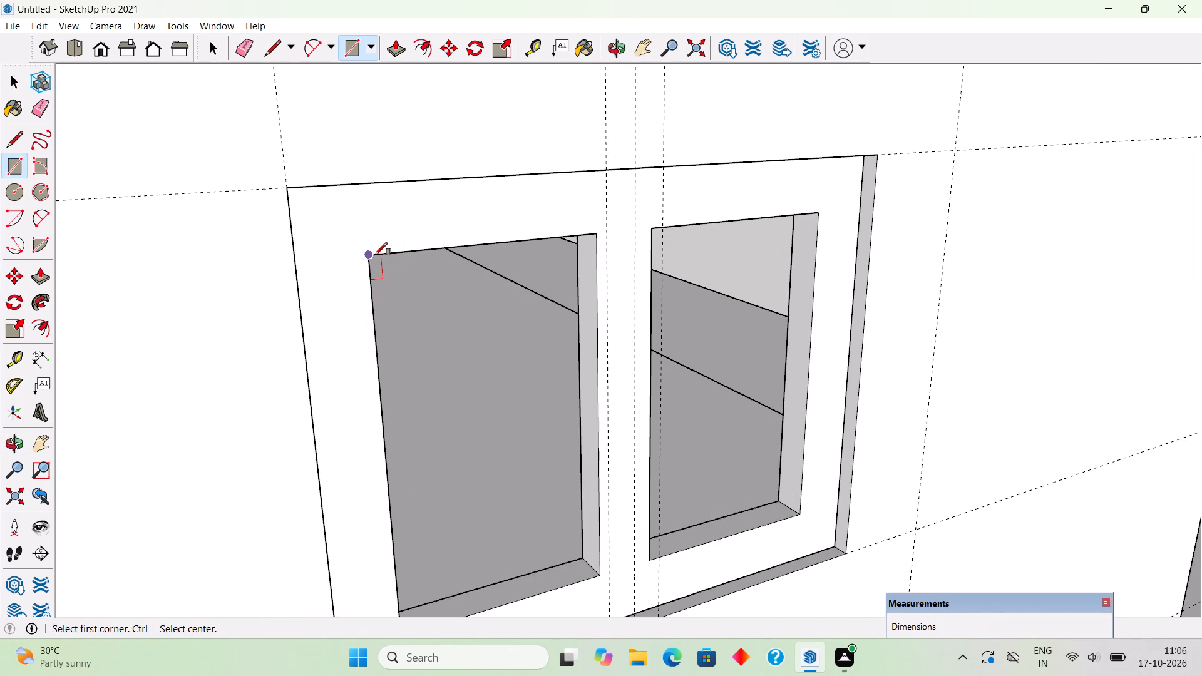
left_click(597, 578)
left_click(652, 234)
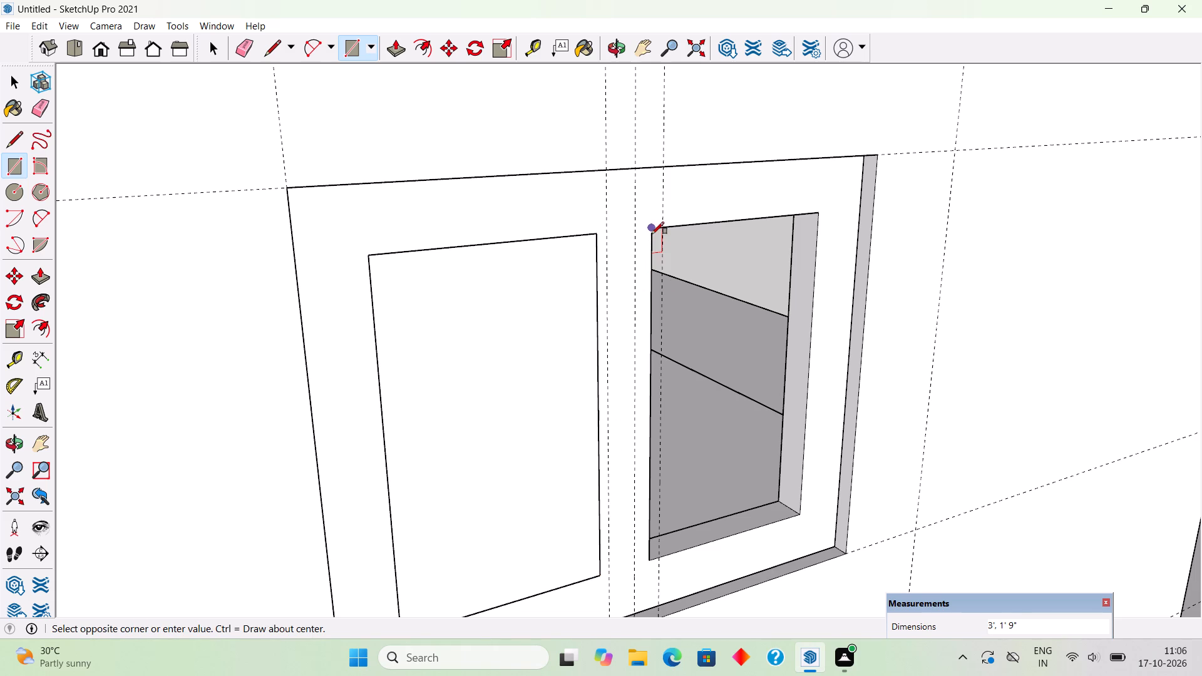
left_click(799, 520)
key("space")
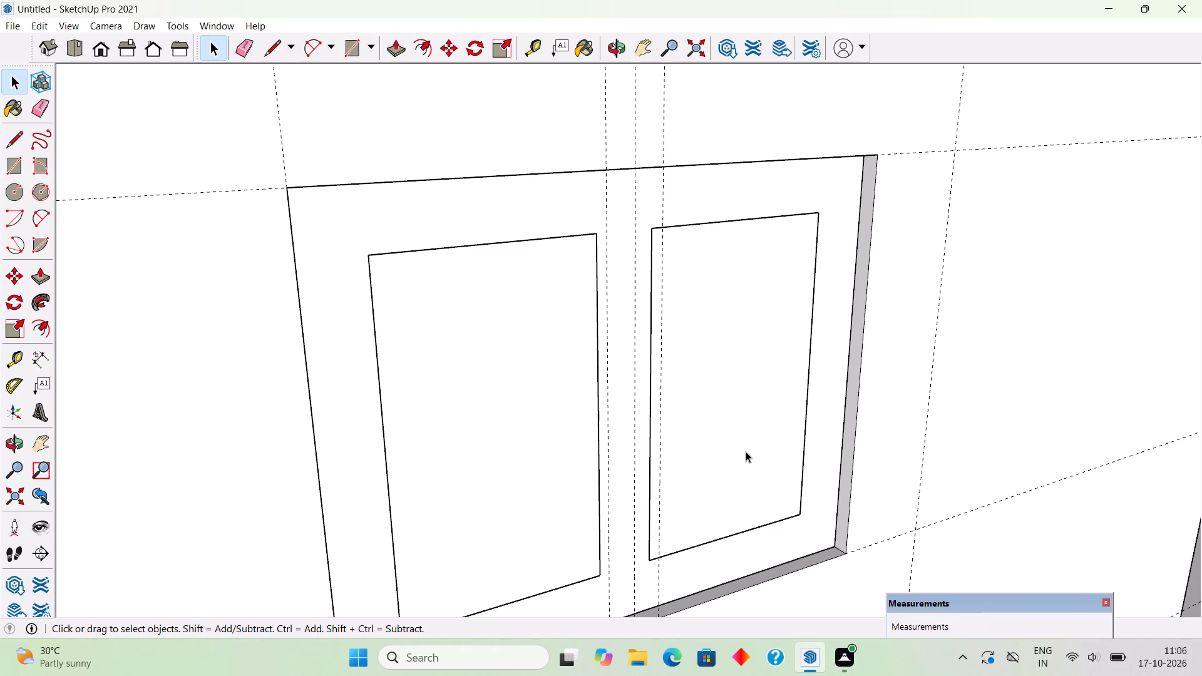
Make each of the two pane rectangles its own group, with its face and edges.
triple_click(744, 449)
right_click(744, 449)
left_click(789, 354)
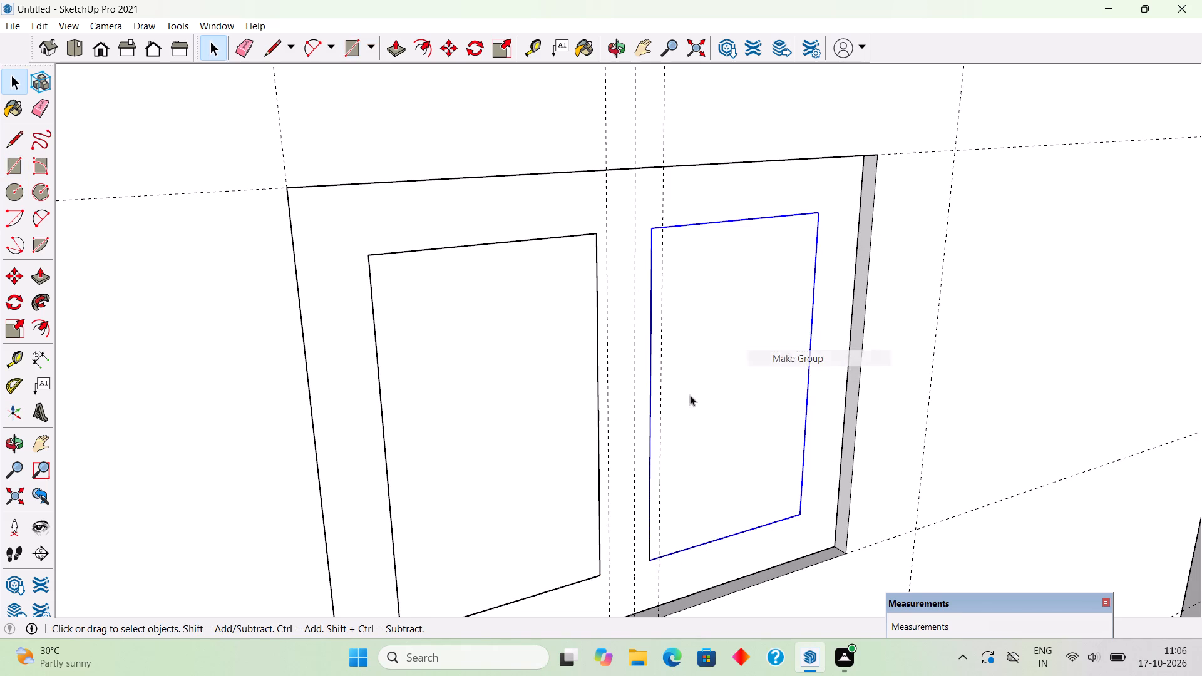
triple_click(401, 468)
right_click(401, 468)
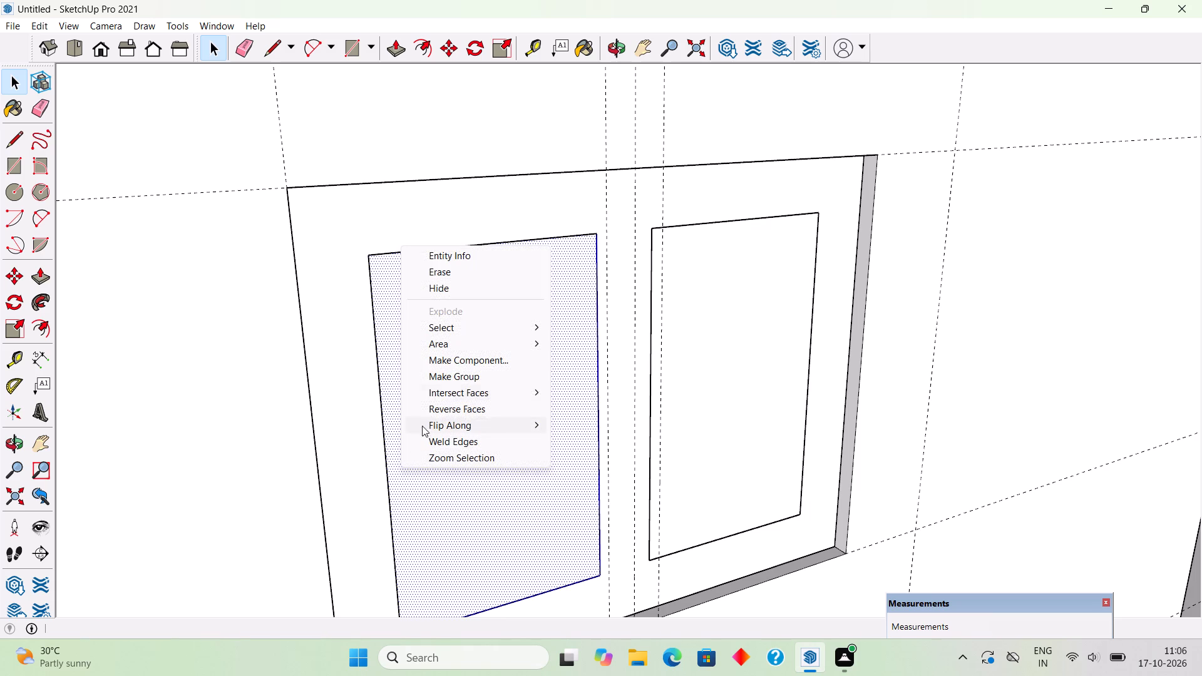
left_click(430, 376)
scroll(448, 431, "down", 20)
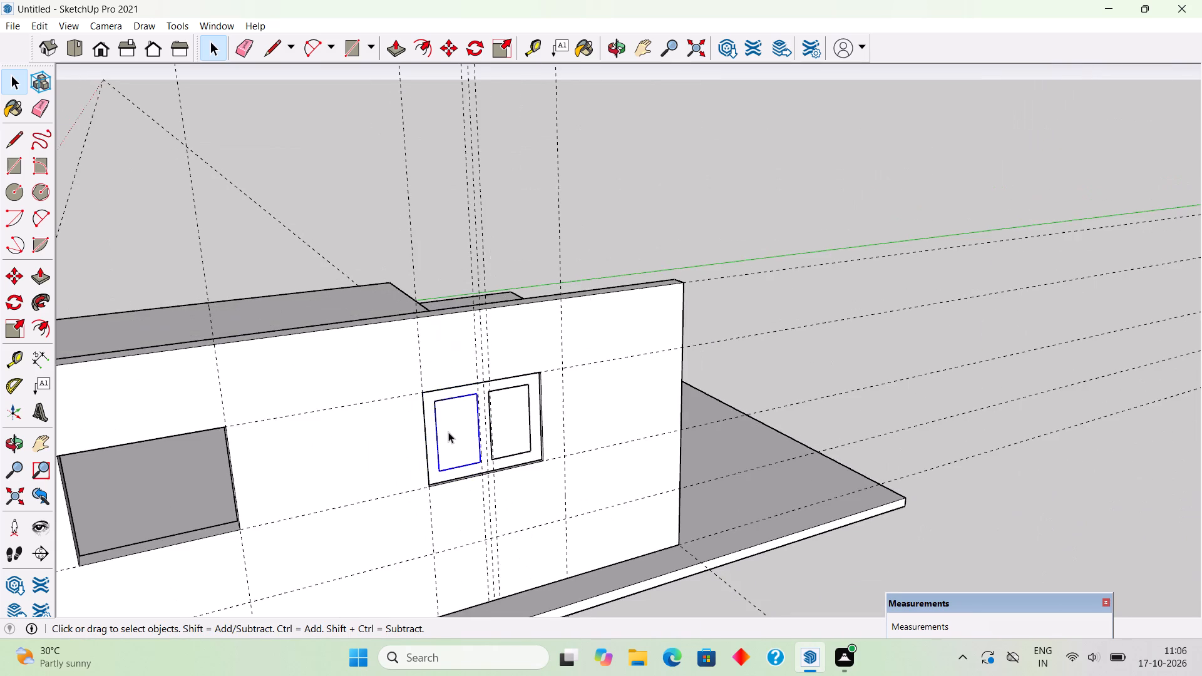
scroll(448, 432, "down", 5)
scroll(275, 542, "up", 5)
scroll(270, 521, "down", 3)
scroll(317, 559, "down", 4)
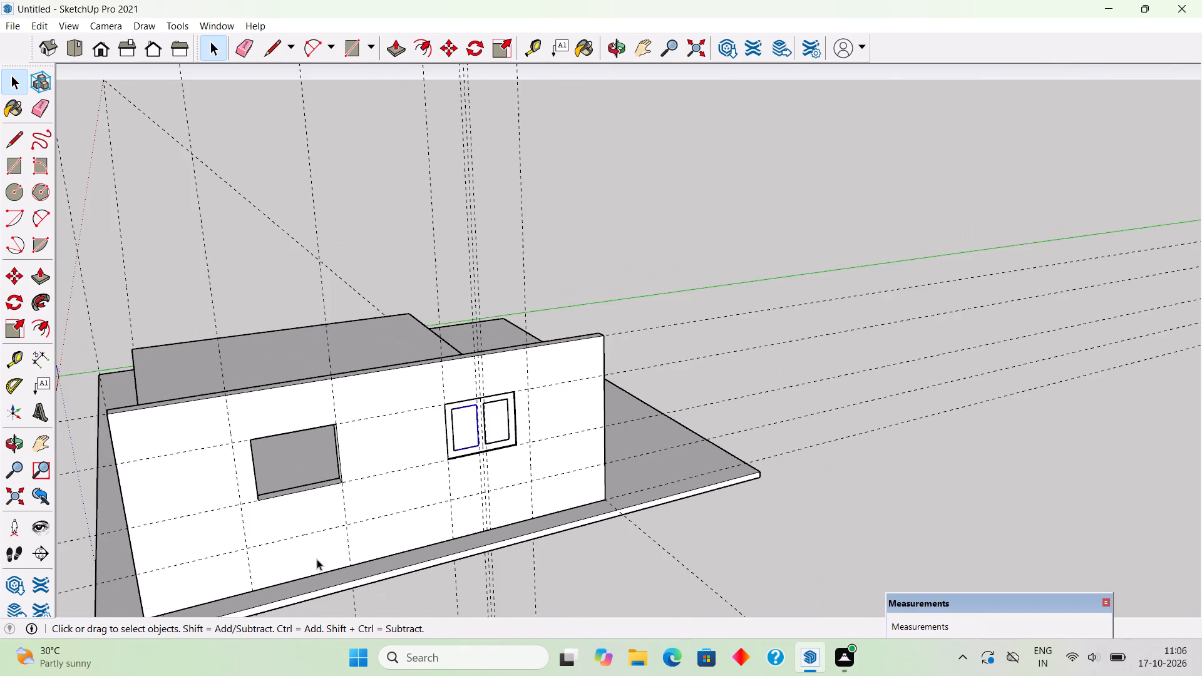
Draw a 4' by 5' rectangle across the left wall opening, from its upper corner to the opposite lower corner.
middle_click_drag(226, 574, 187, 528)
scroll(186, 494, "up", 16)
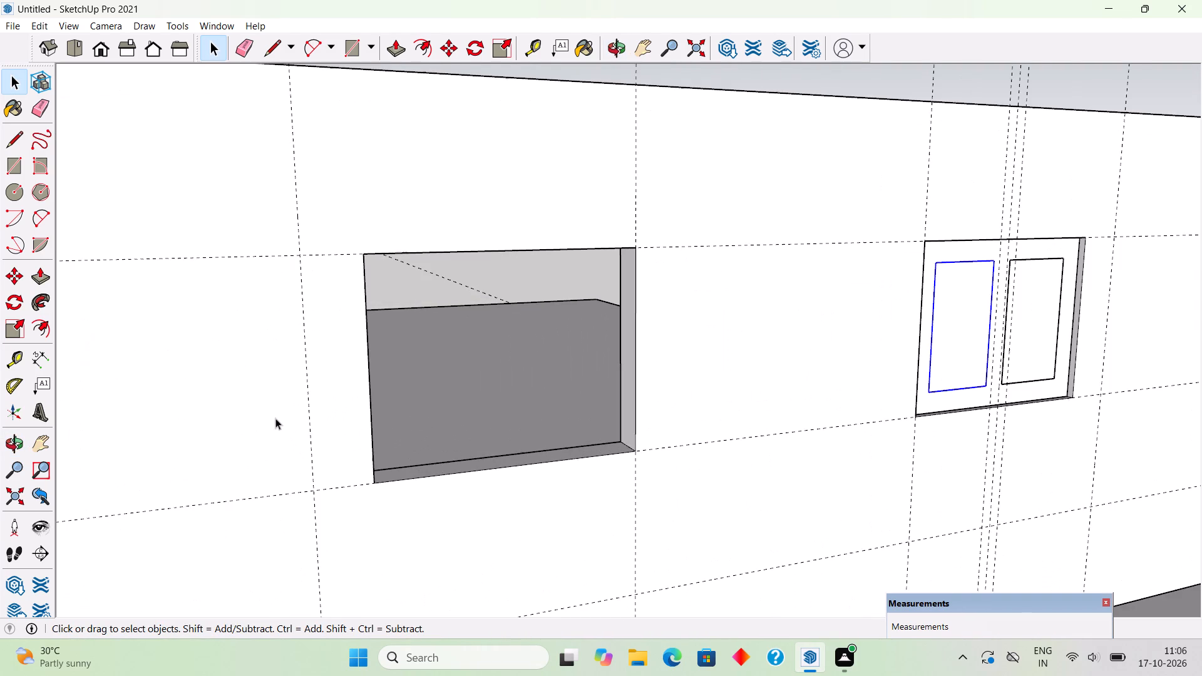
key("r")
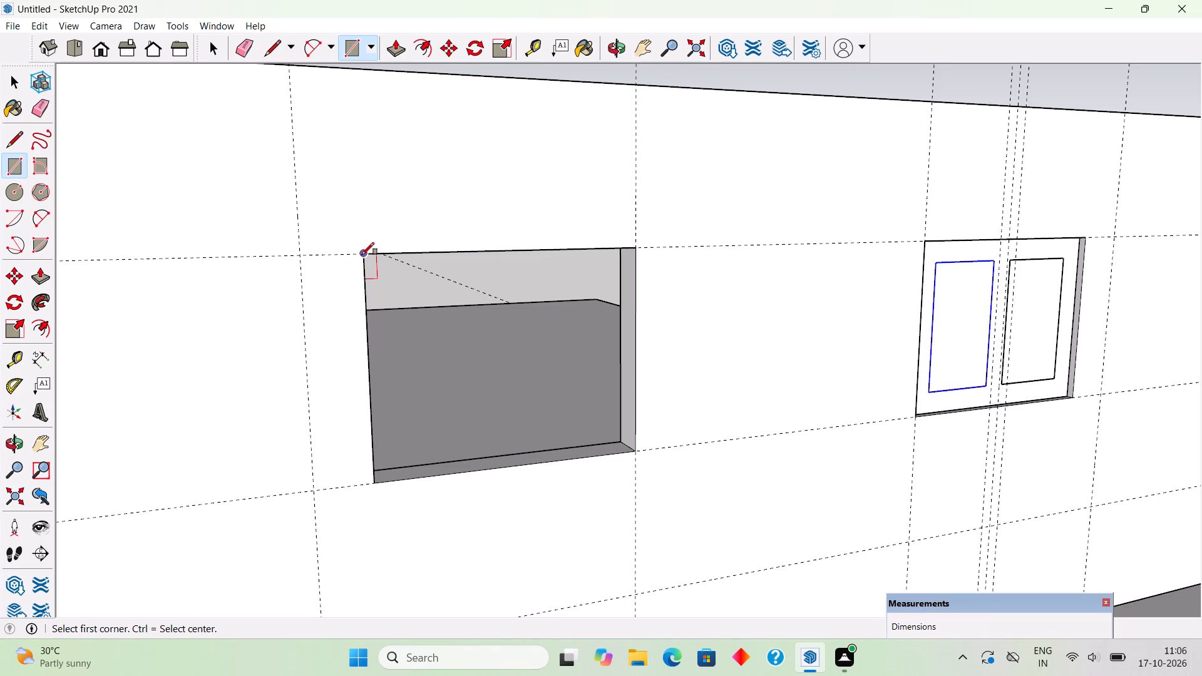
left_click(362, 255)
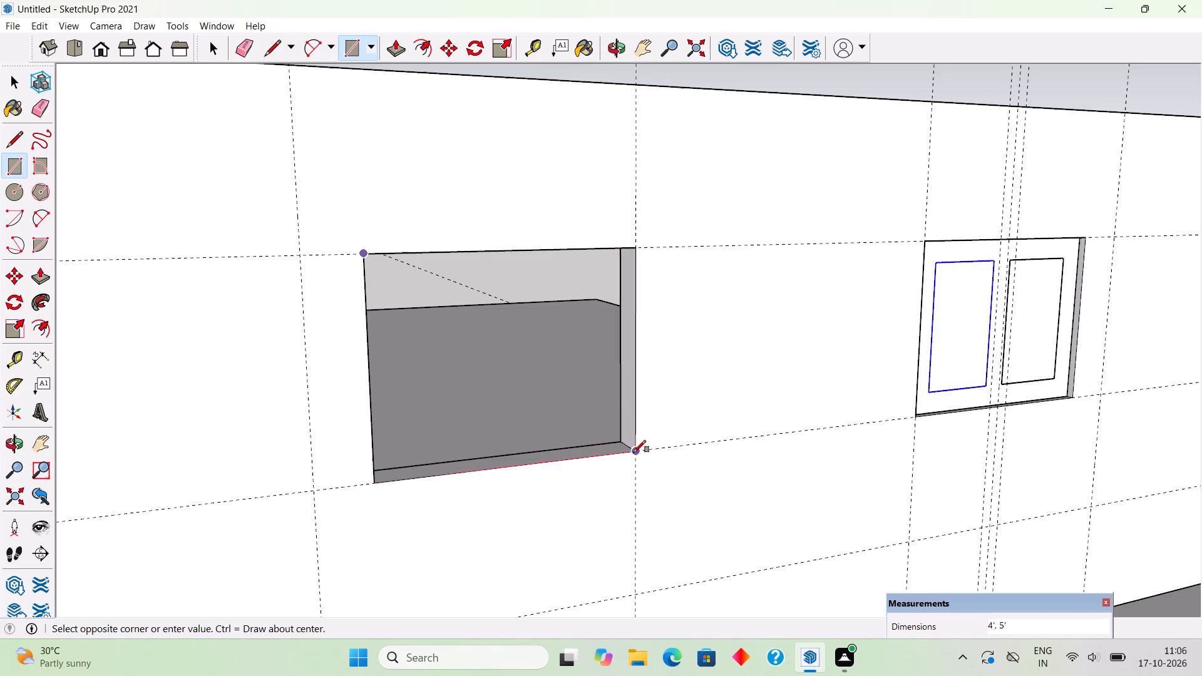
left_click(634, 453)
Offset the new rectangle's edges 6" inward to outline the window frame.
key("f")
left_click(539, 444)
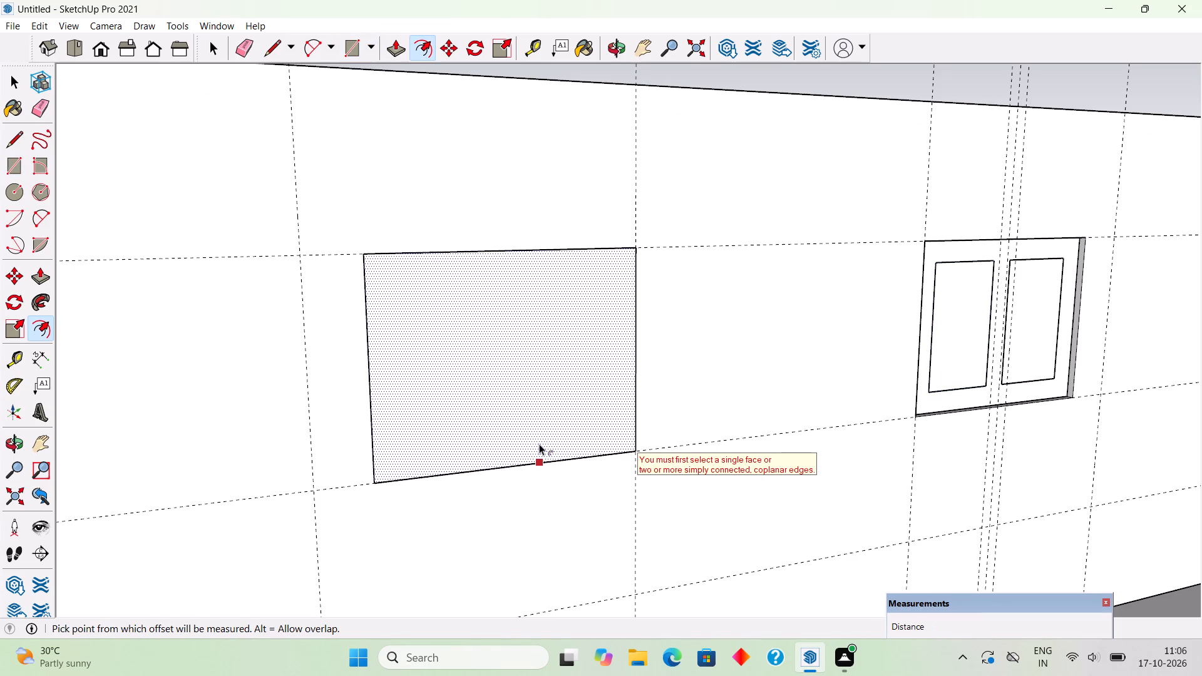
type("6\"")
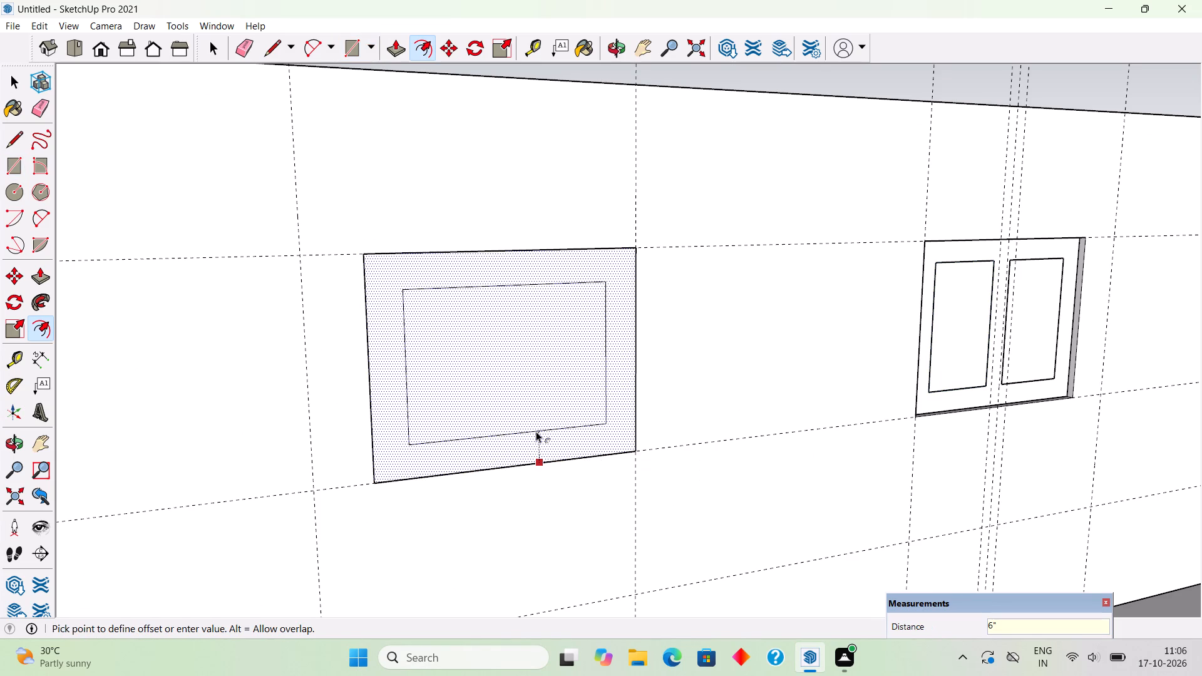
key("Return")
Place a vertical guide 2' from the inner rectangle's left edge at its midpoint, plus guides 3" to either side of it.
key("t")
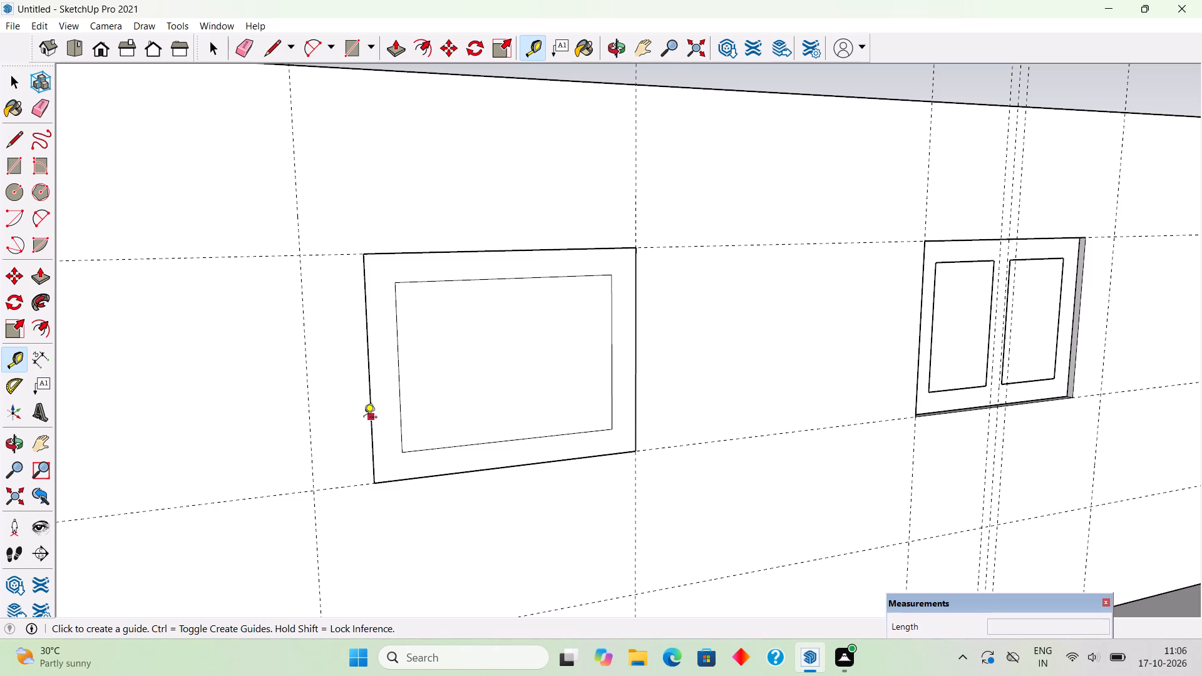
left_click(402, 420)
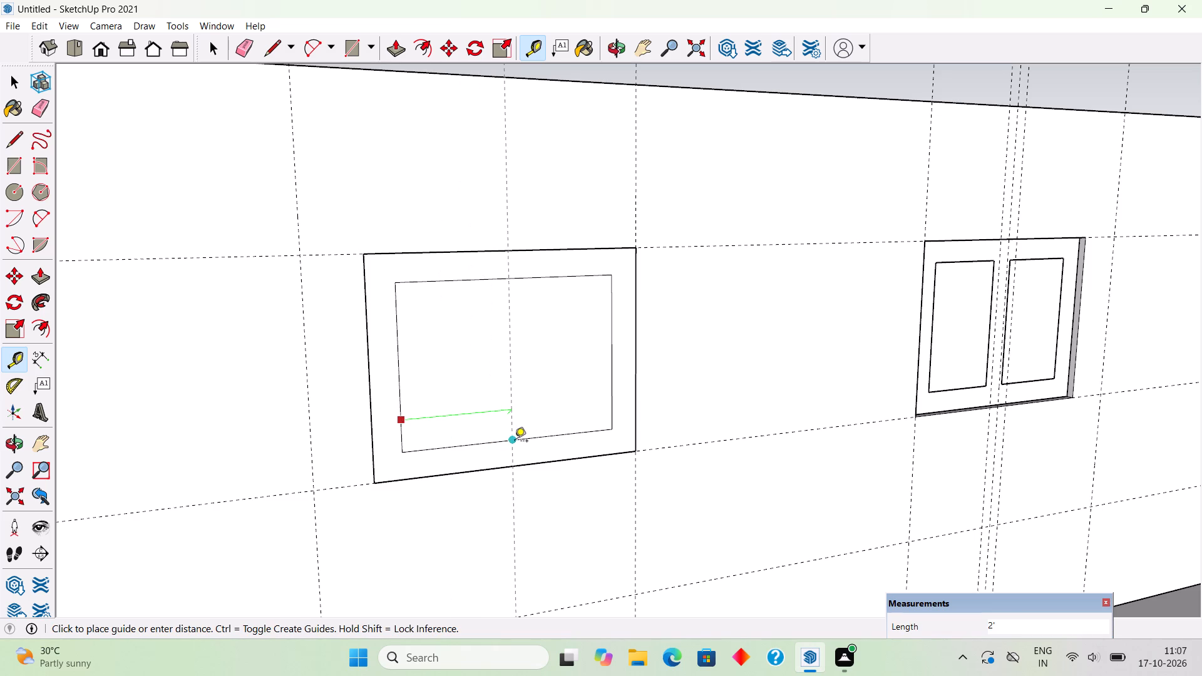
left_click(515, 442)
left_click(516, 419)
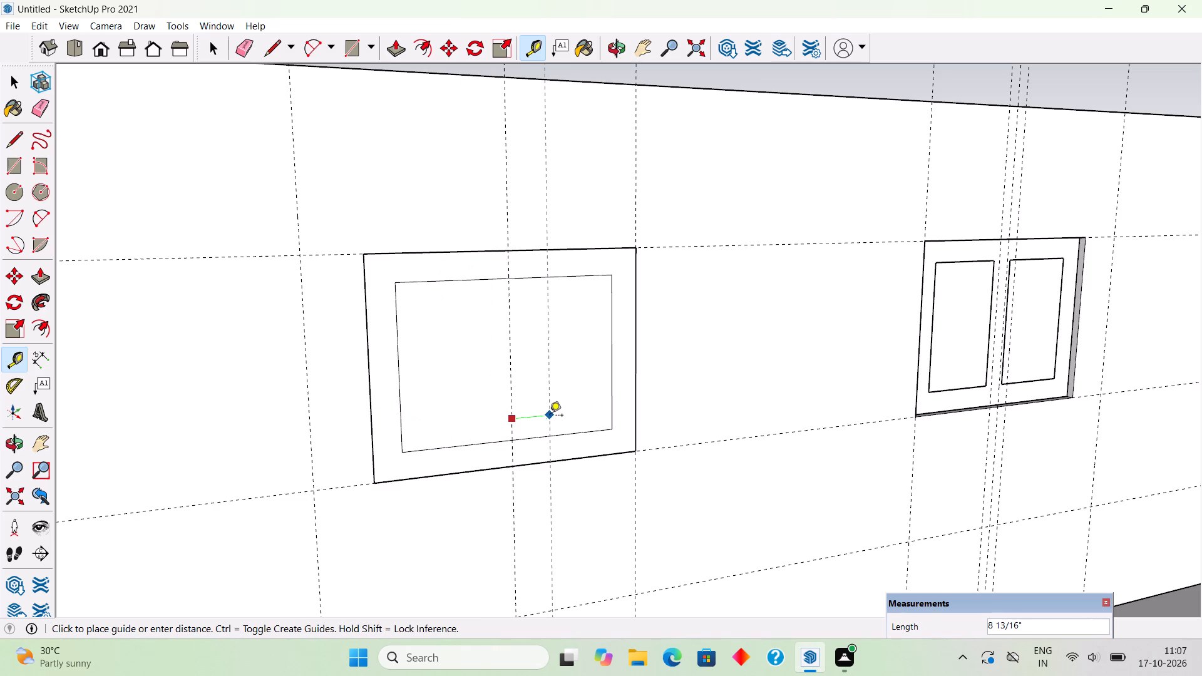
type("3\"")
key("Return")
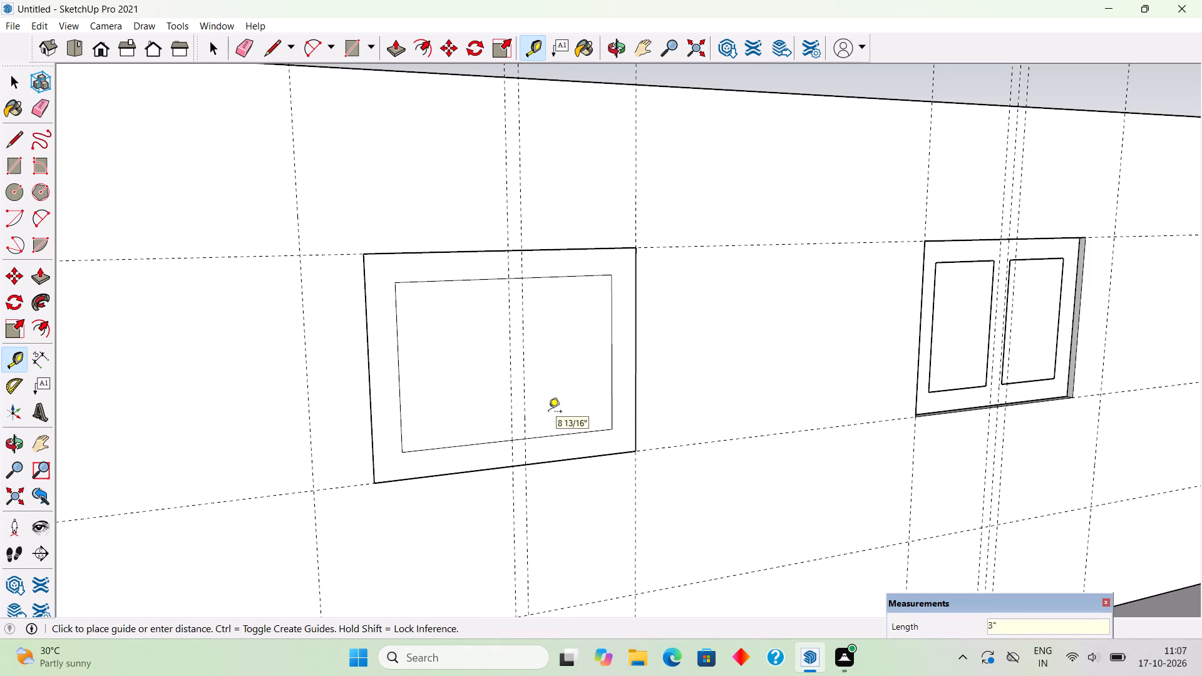
left_click(508, 335)
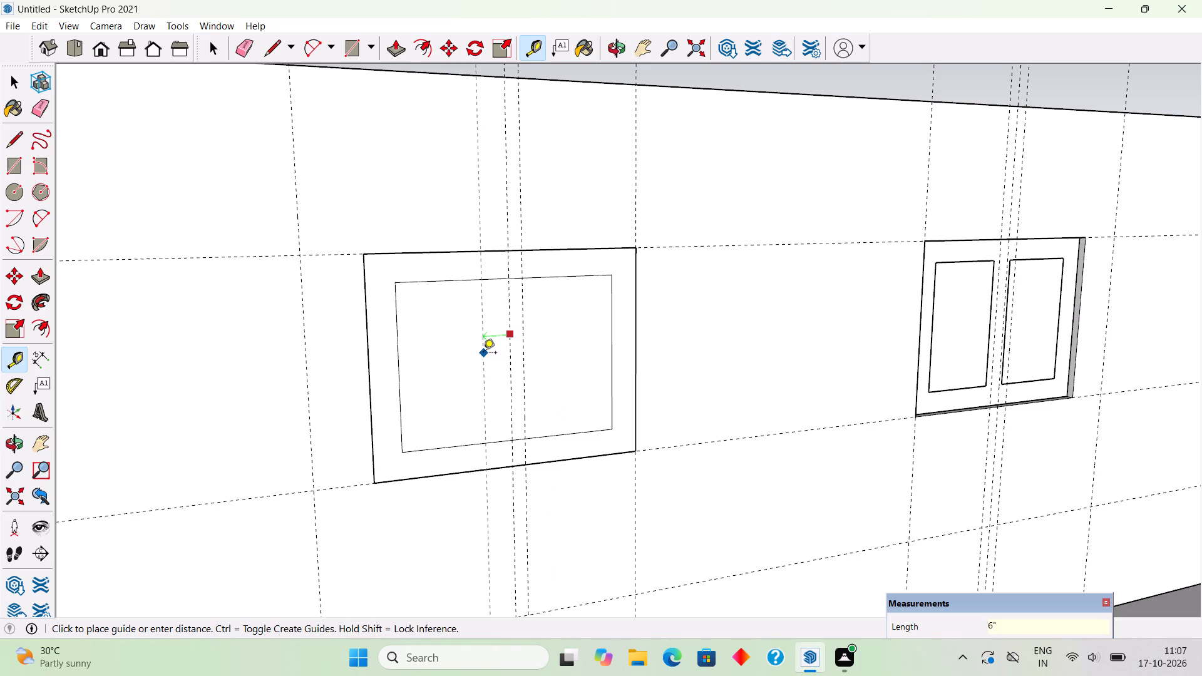
type("3\"")
key("Return")
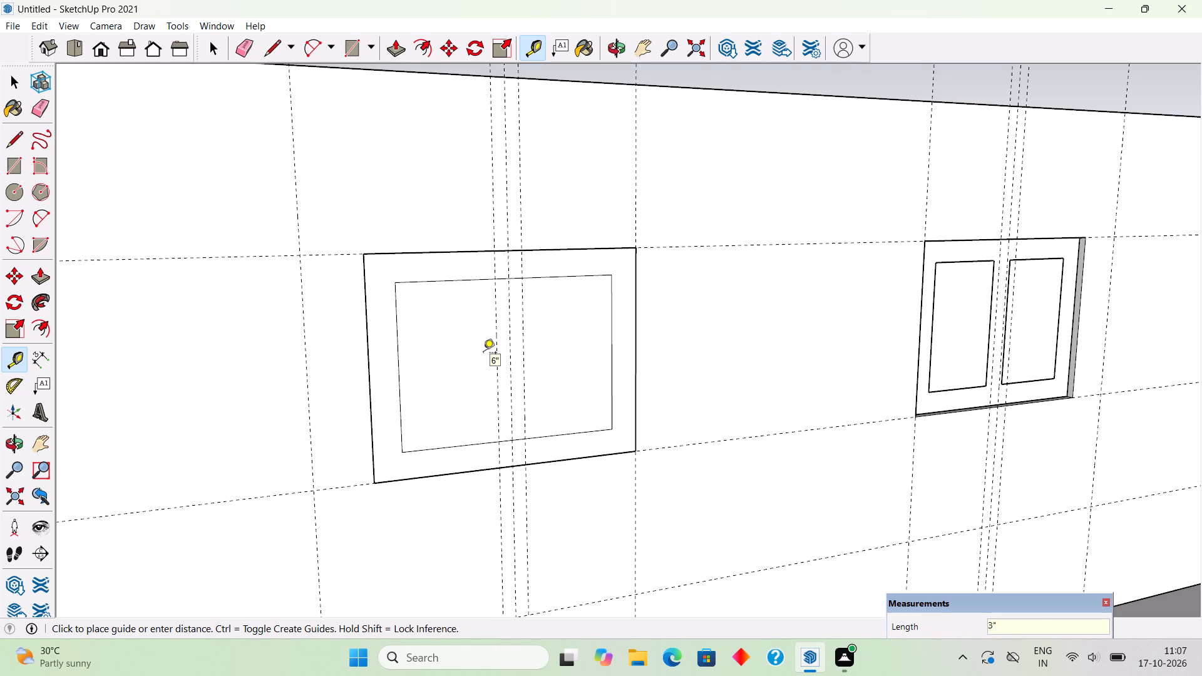
Draw two 3' vertical lines along the outer guides, from the inner rectangle's top edge to its bottom edge.
key("l")
left_click(497, 279)
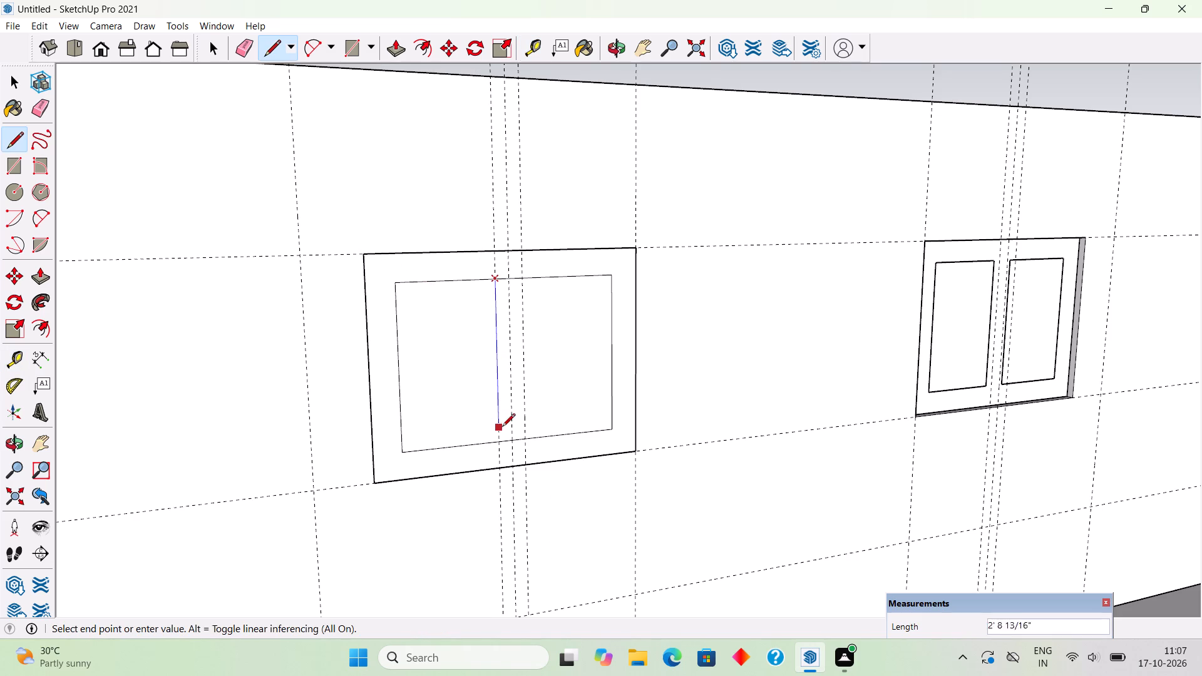
left_click(502, 443)
left_click(523, 277)
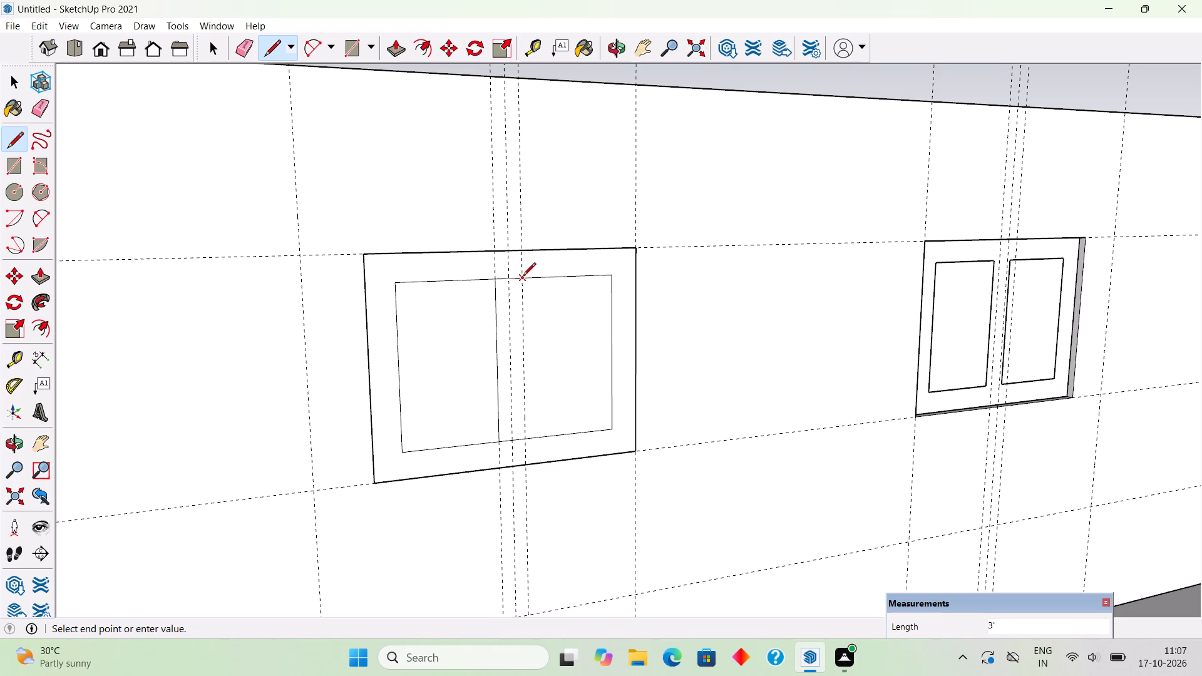
left_click(521, 435)
key("space")
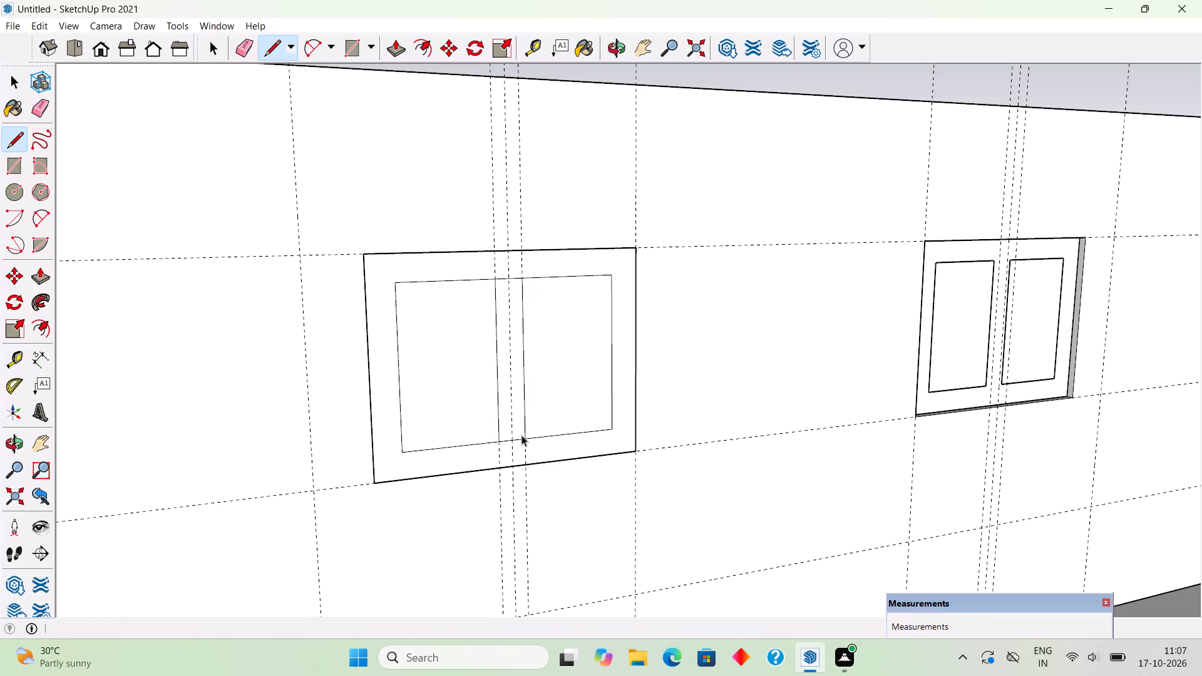
Erase the short bottom and top edge segments between the two vertical lines to join the mullion to the frame.
type("e")
scroll(511, 449, "up", 9)
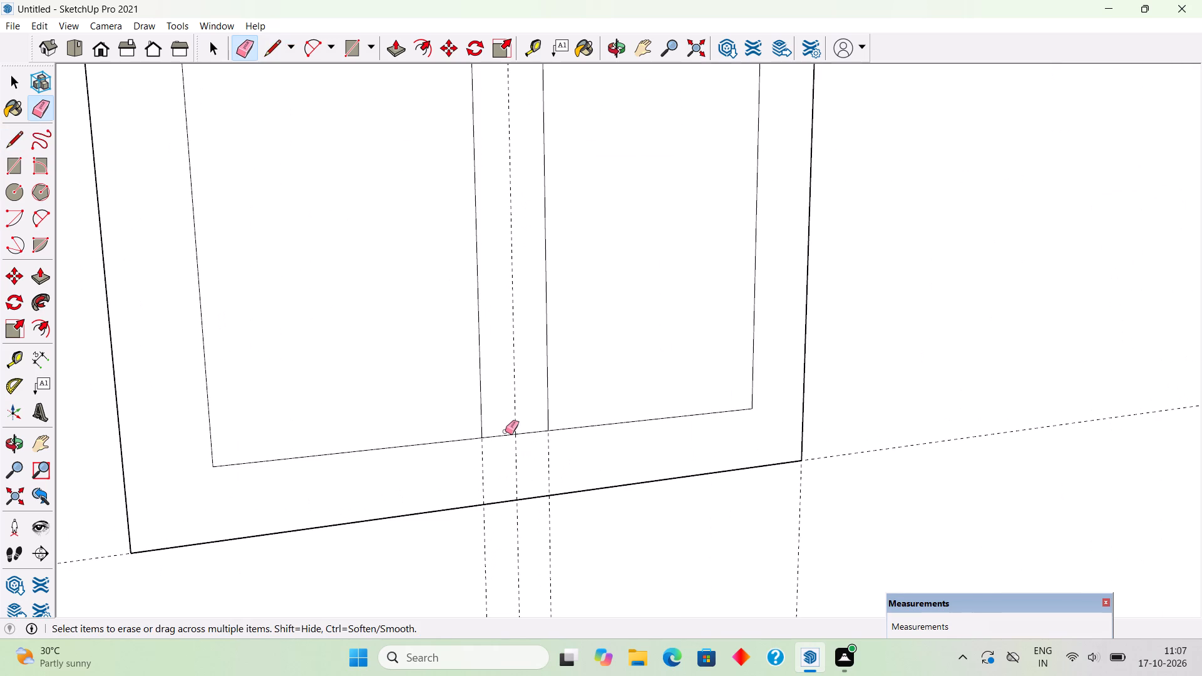
left_click(505, 436)
scroll(505, 436, "down", 9)
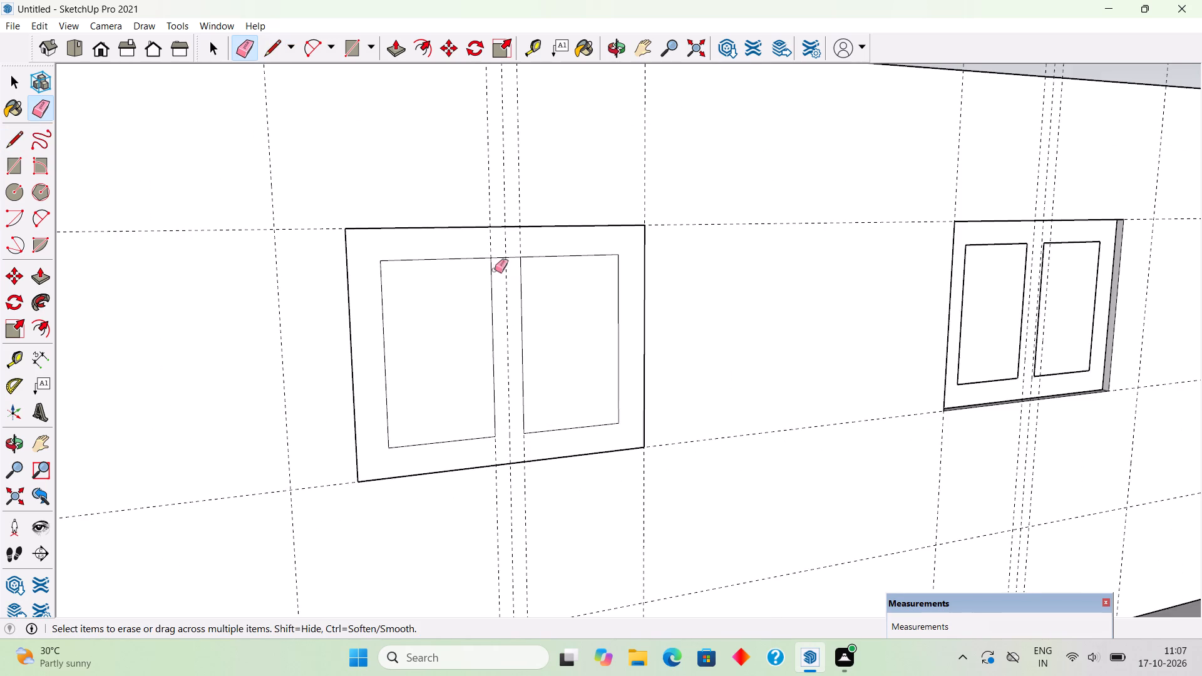
scroll(510, 240, "up", 4)
left_click(501, 267)
key("space")
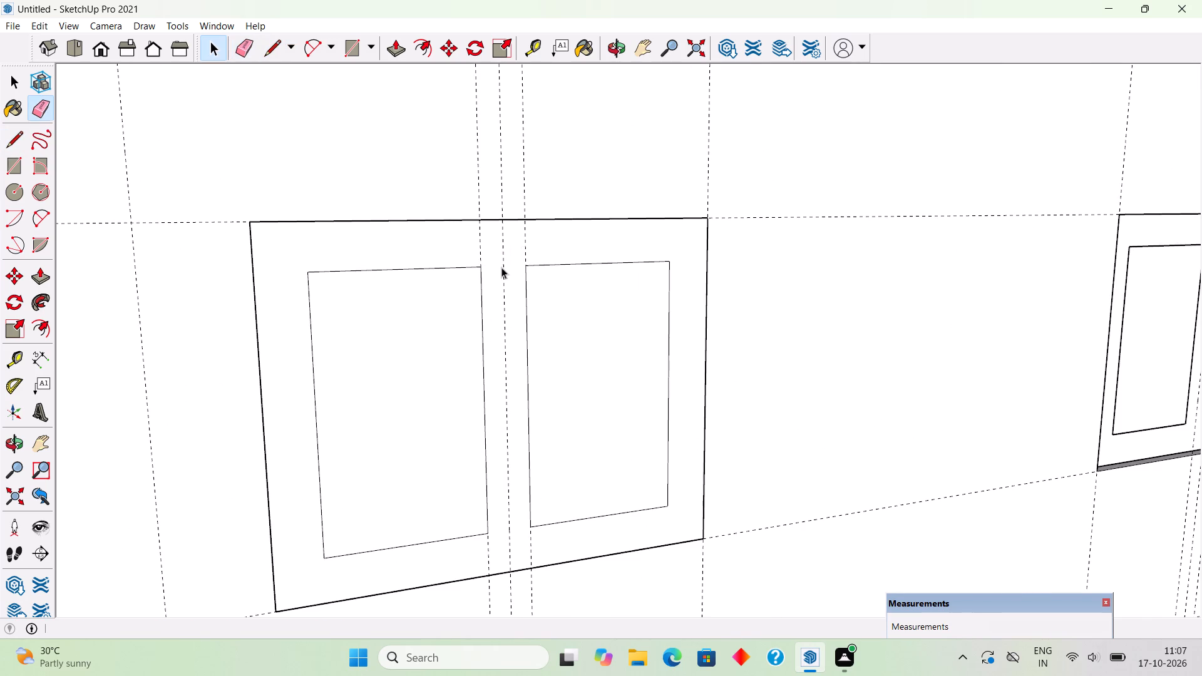
Delete the two pane faces to open up the left window frame.
left_click(464, 336)
key("Delete")
left_click(609, 370)
key("Delete")
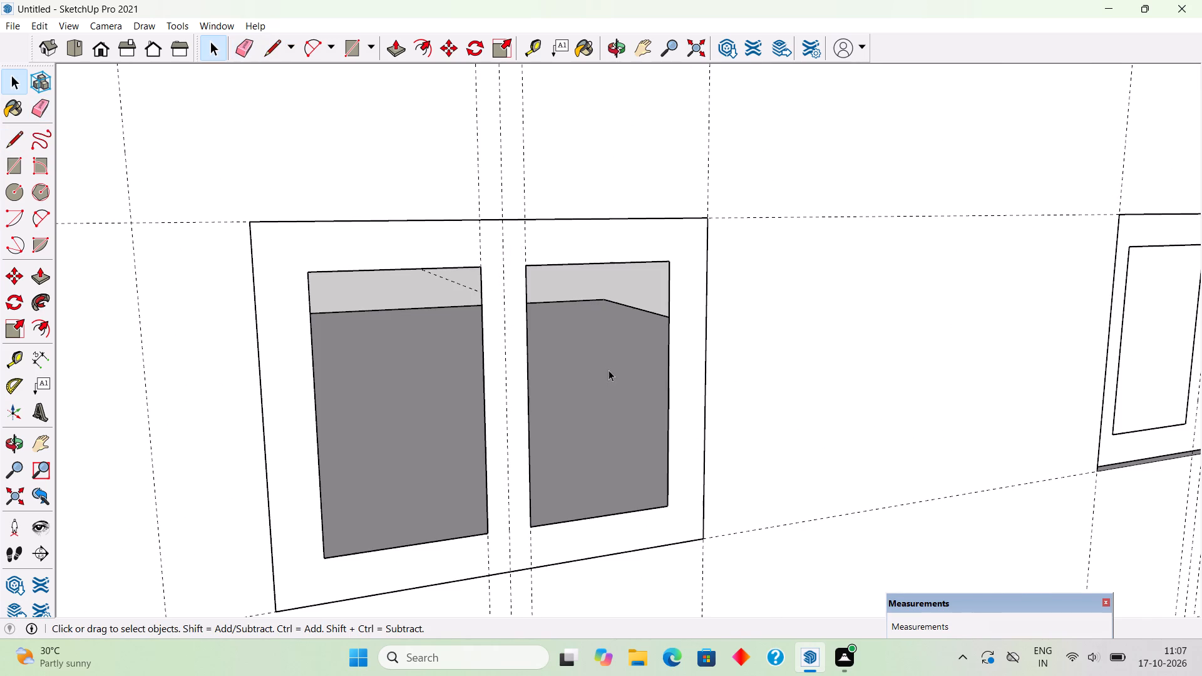
Push/Pull the window frame face outward 4".
left_click(689, 502)
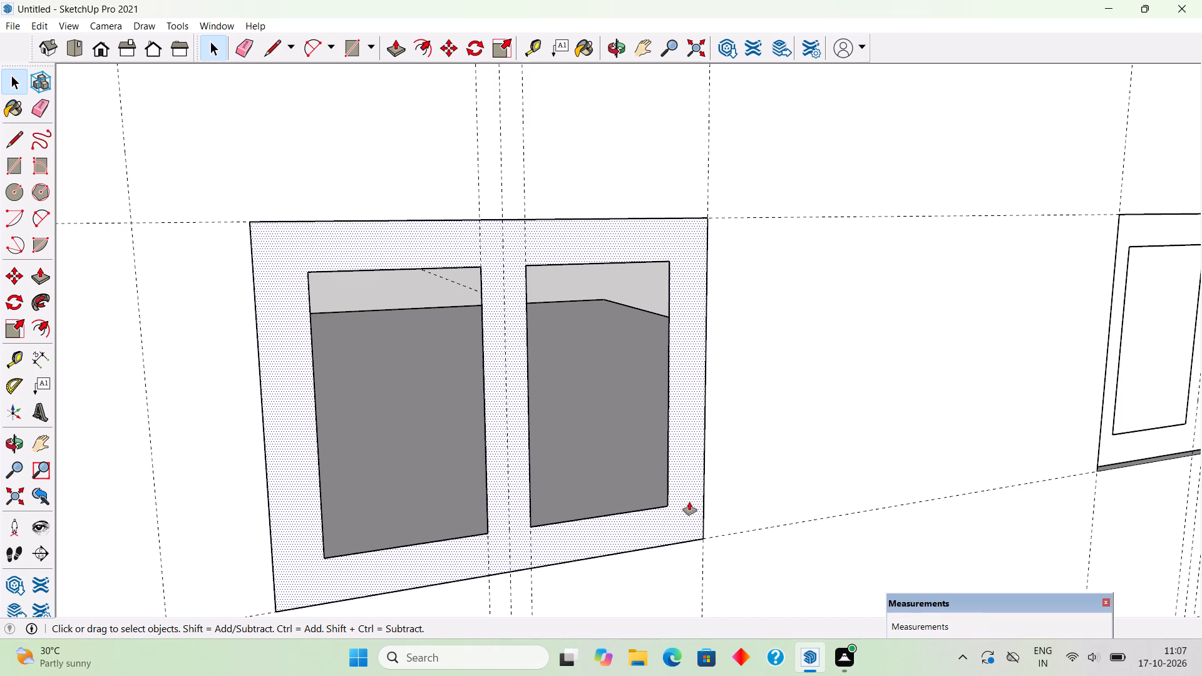
key("p")
left_click(689, 502)
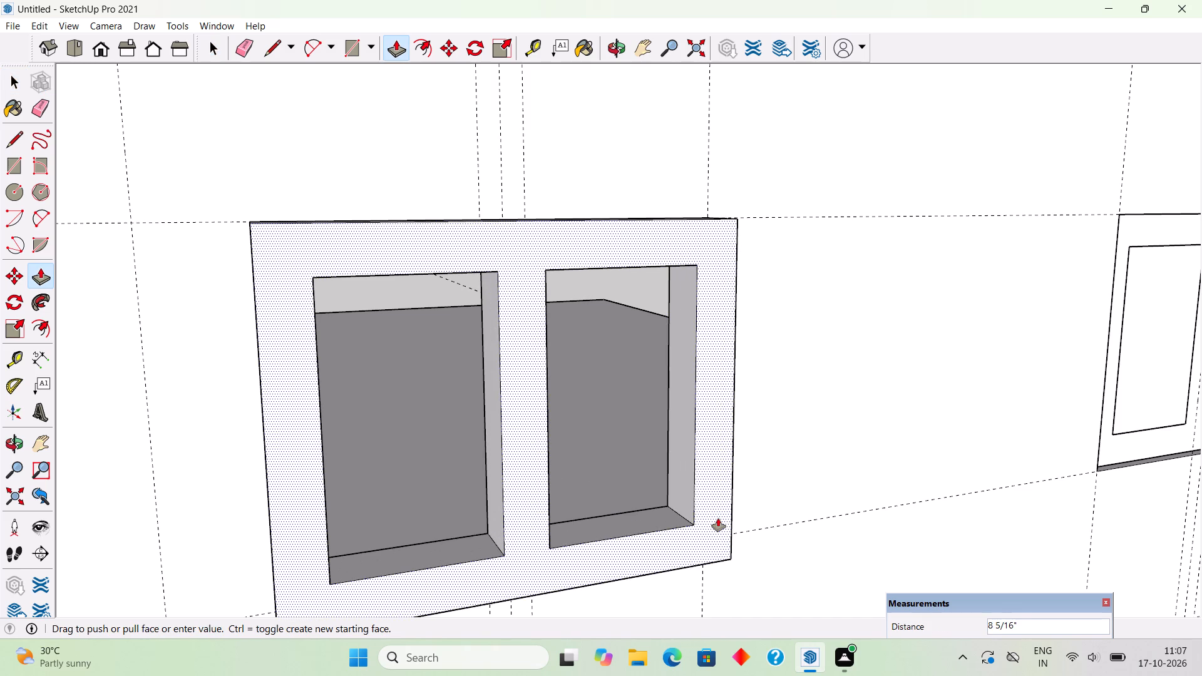
type("4\"")
key("Return")
key("space")
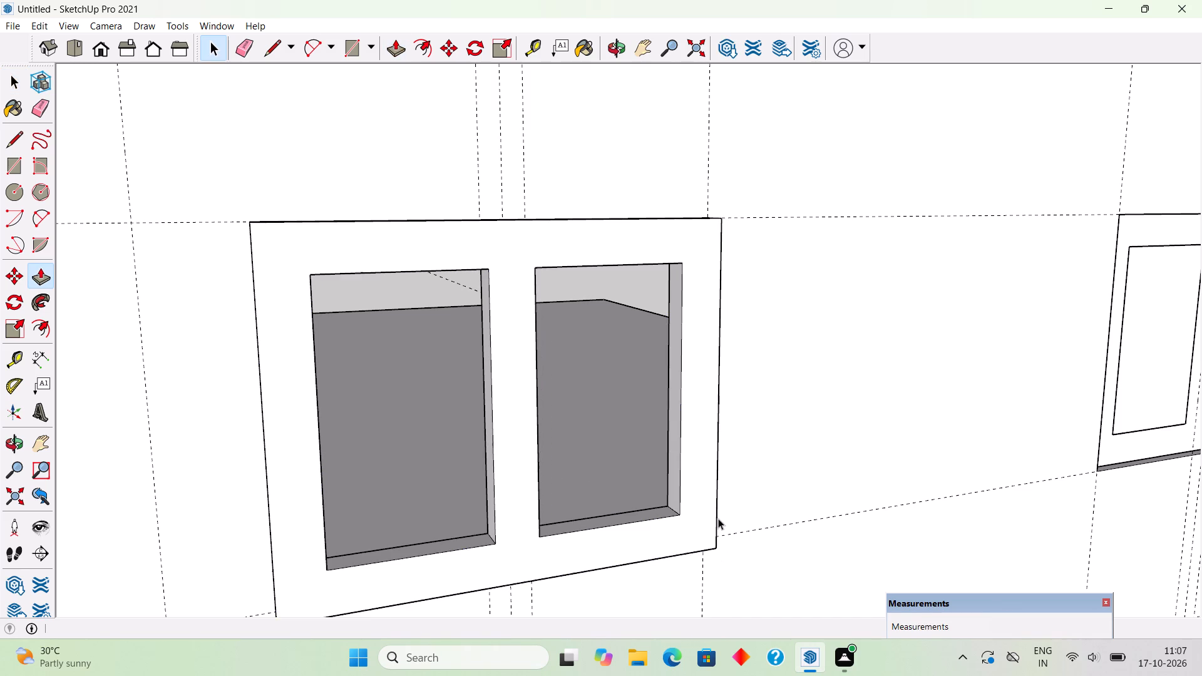
Make a group of the whole extruded window frame.
triple_click(709, 532)
right_click(709, 532)
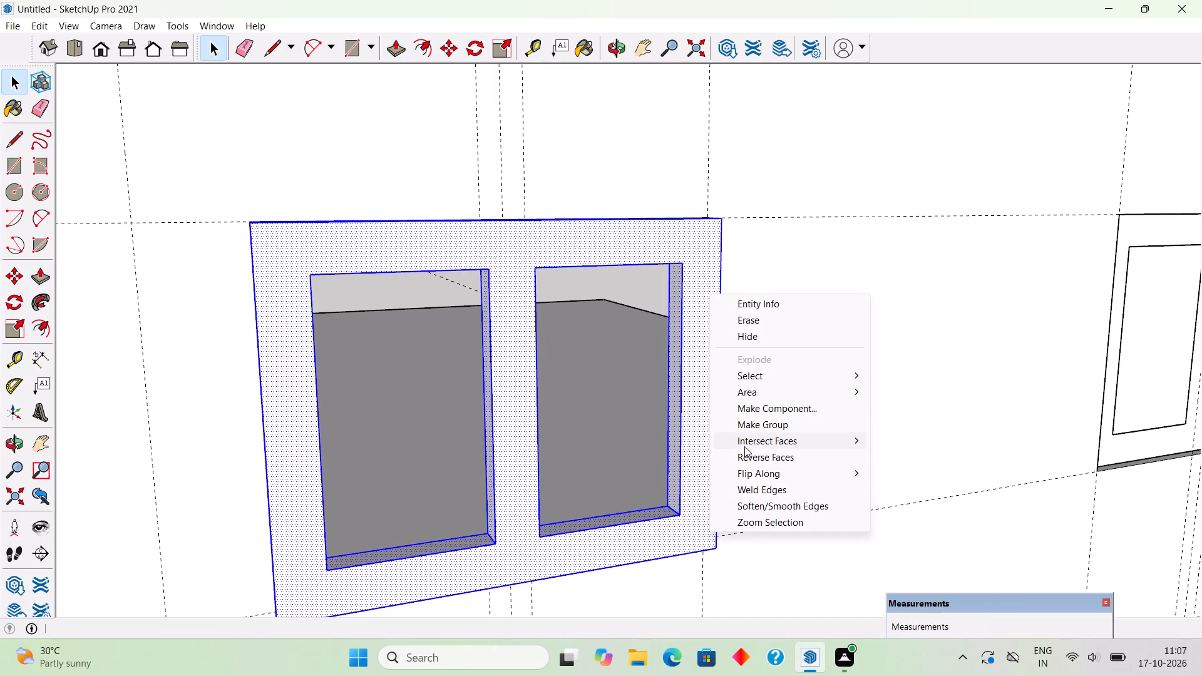
left_click(750, 426)
left_click(617, 281)
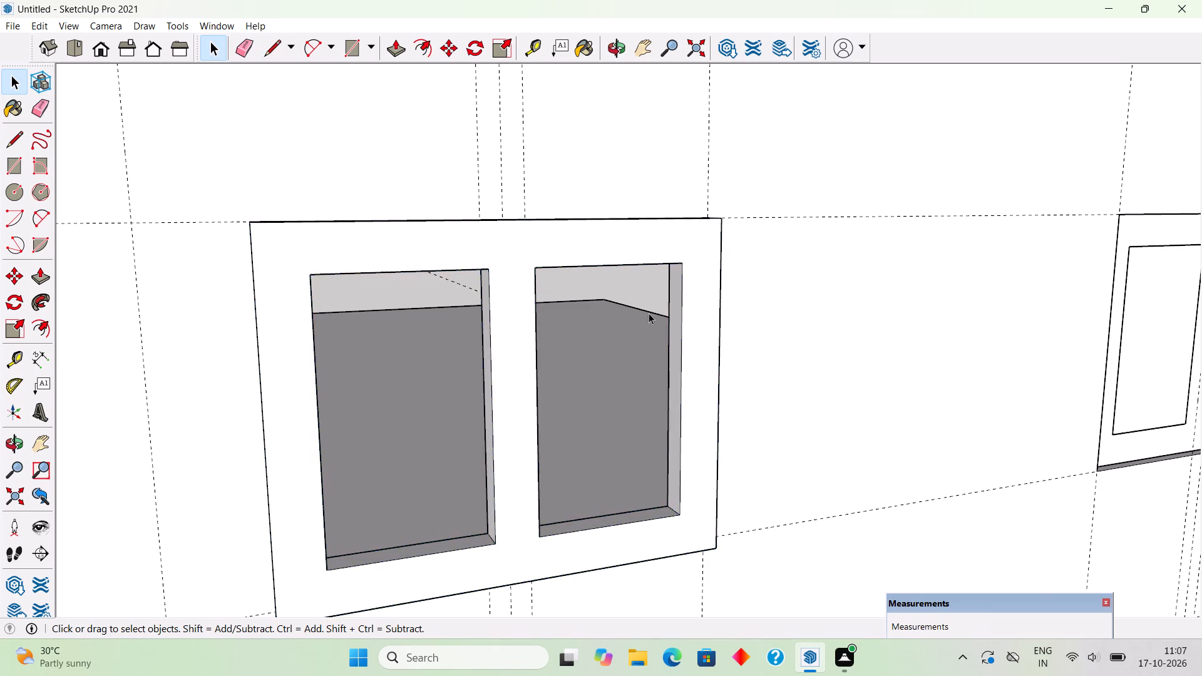
Move the grouped left window frame 2" inward from the outer wall face, starting from its lower corner.
scroll(649, 313, "down", 5)
middle_click_drag(595, 403, 619, 422)
scroll(617, 374, "up", 6)
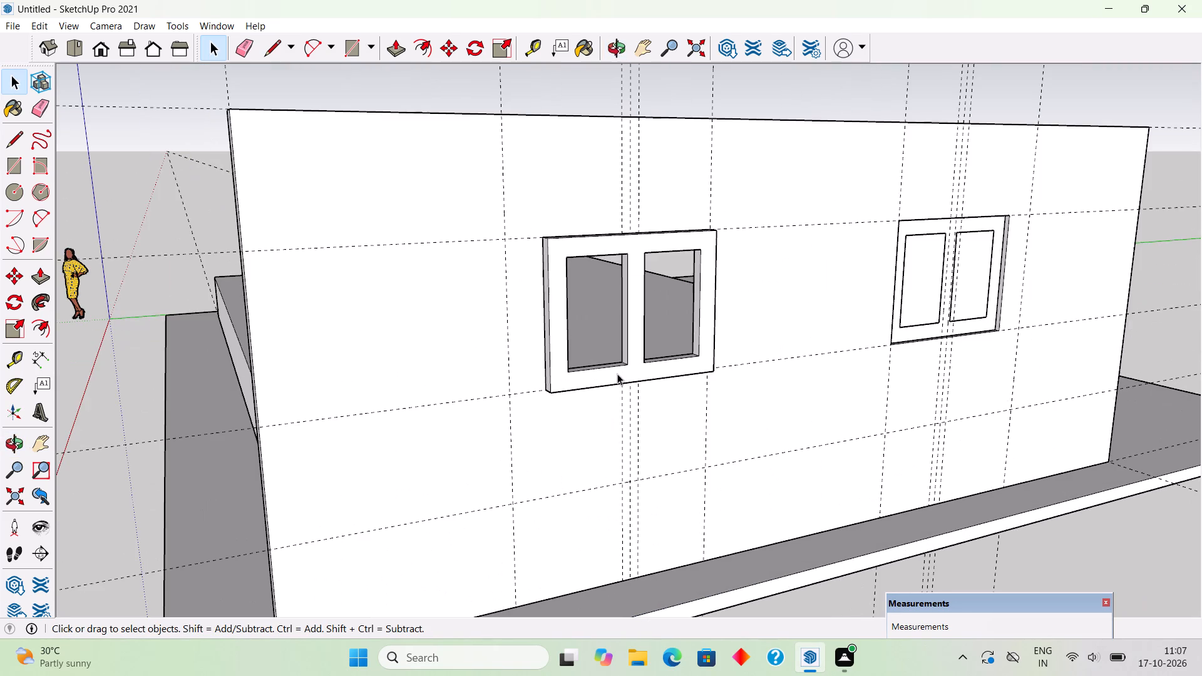
middle_click_drag(682, 418, 722, 431)
scroll(714, 386, "up", 9)
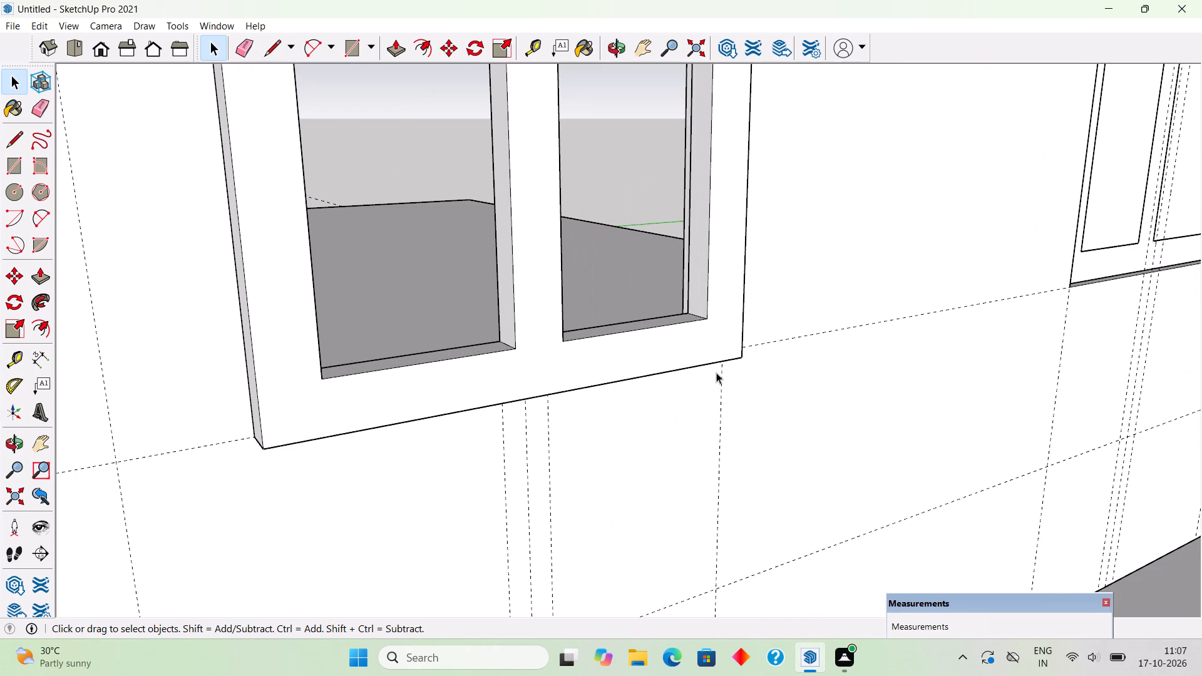
key("m")
left_click(736, 359)
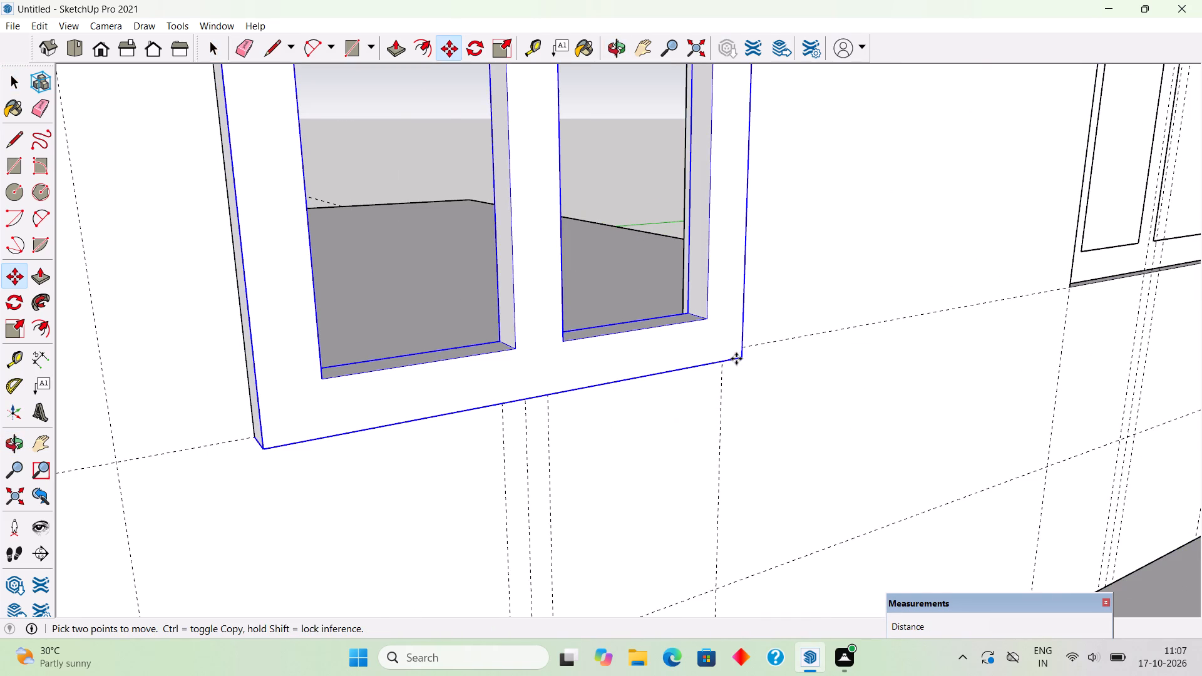
left_click(719, 344)
scroll(720, 344, "up", 8)
left_click(726, 356)
type("2\"")
key("Return")
key("space")
Draw a 3' by 1' 9" rectangle across each of the left window frame's two pane openings.
scroll(698, 343, "down", 10)
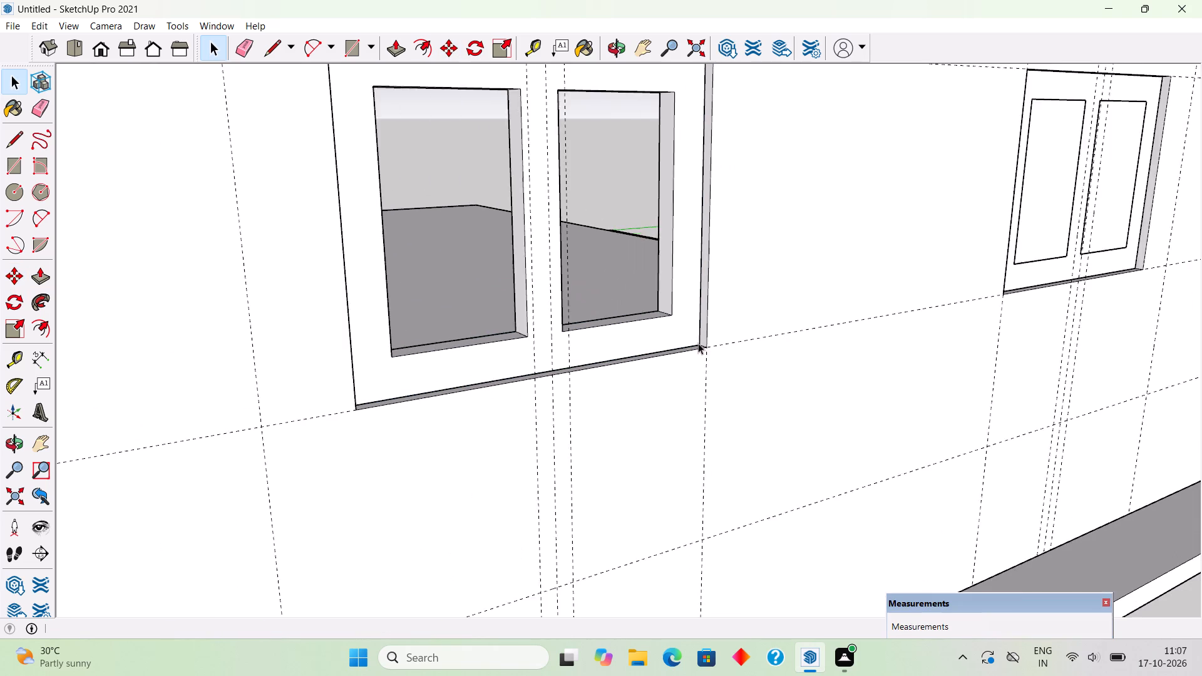
scroll(698, 343, "down", 7)
middle_click_drag(578, 381, 476, 347)
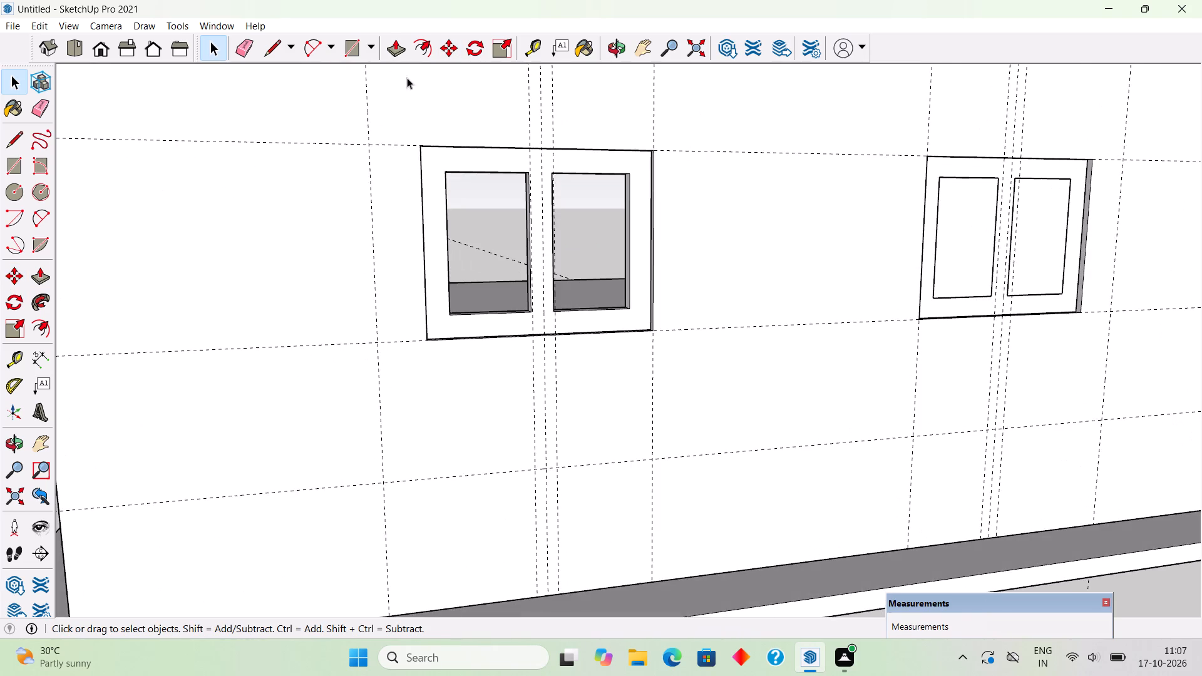
scroll(424, 98, "up", 5)
key("r")
scroll(525, 261, "up", 3)
scroll(453, 220, "down", 4)
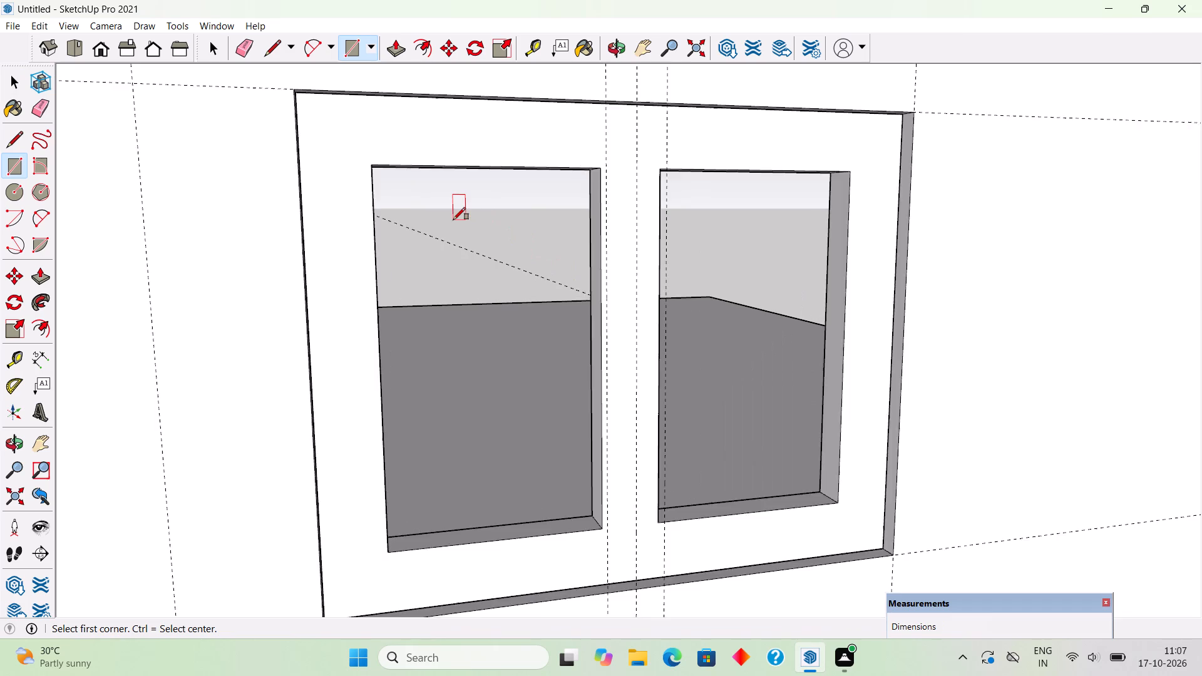
left_click(415, 198)
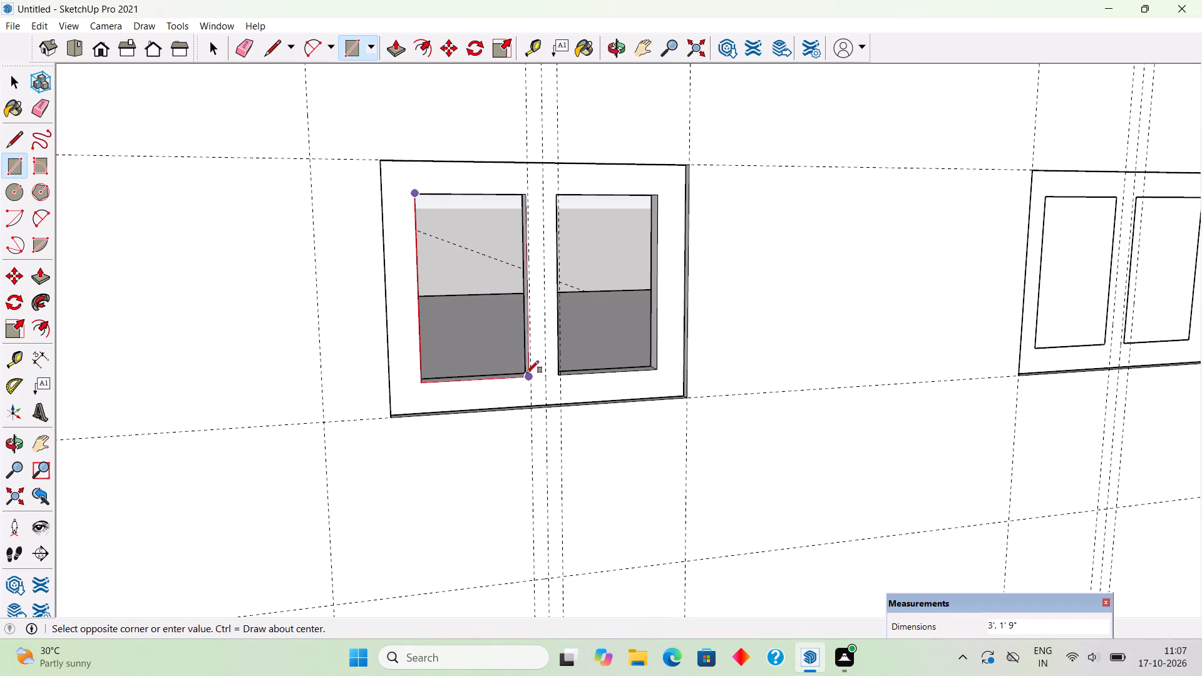
left_click(527, 374)
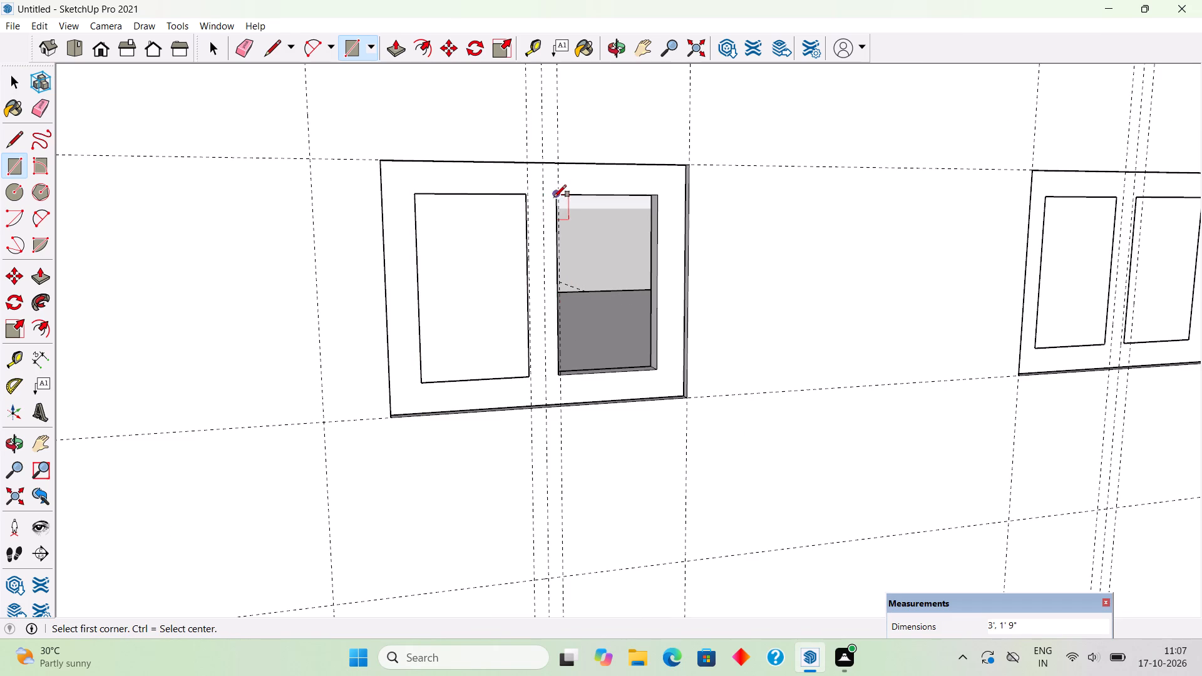
left_click(559, 194)
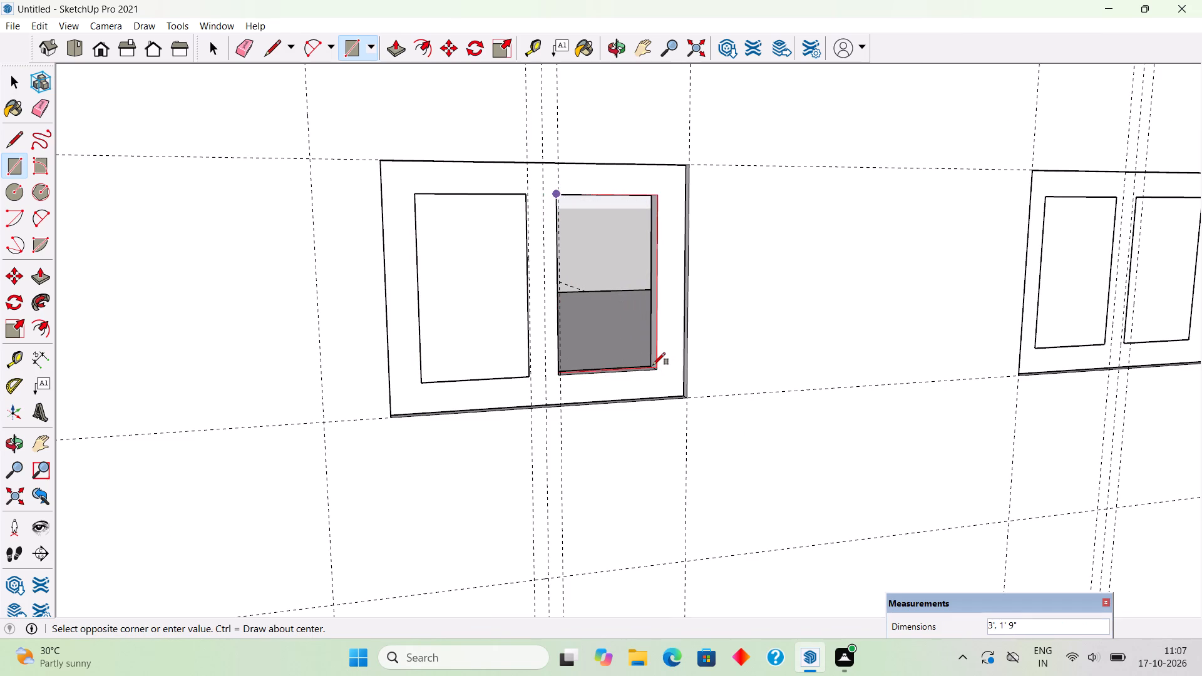
left_click(653, 365)
key("space")
Make a separate group of each of the left window's two pane rectangles.
triple_click(607, 336)
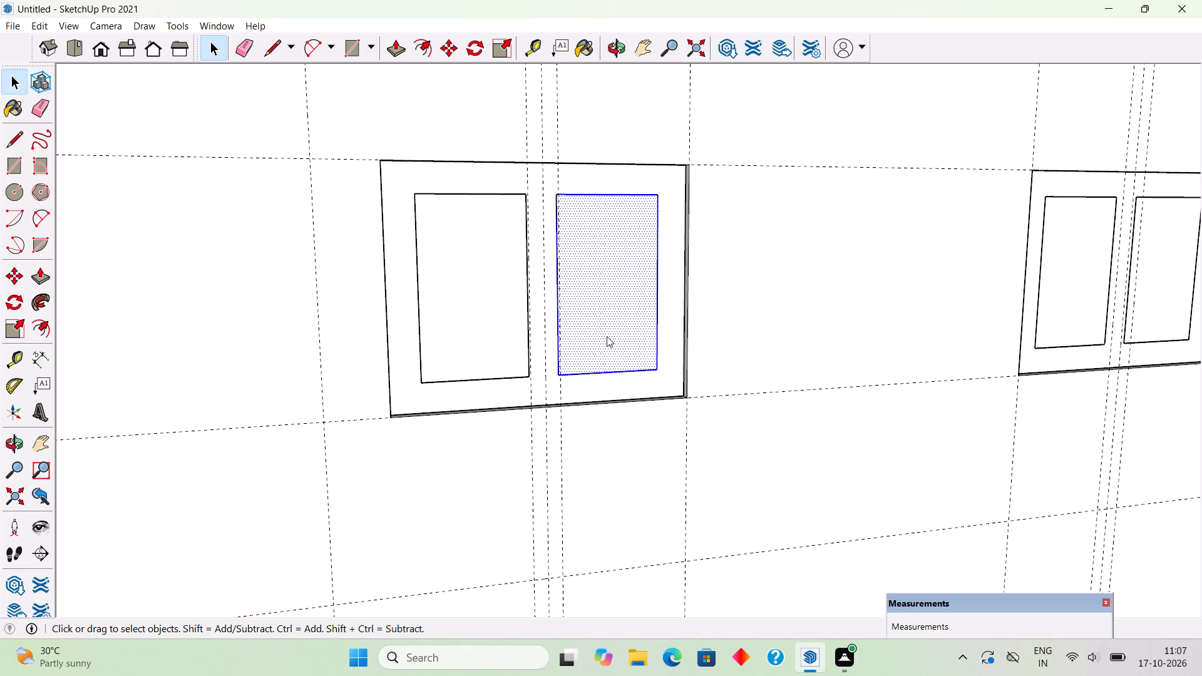
right_click(607, 336)
left_click(665, 471)
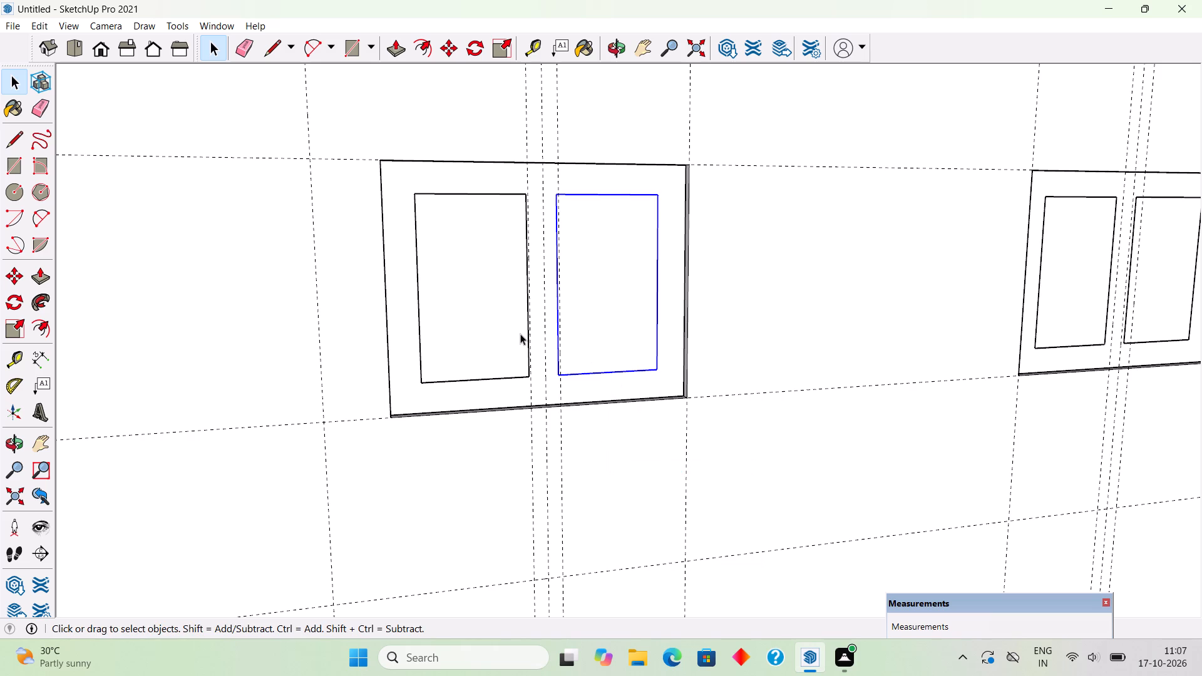
triple_click(520, 333)
right_click(520, 333)
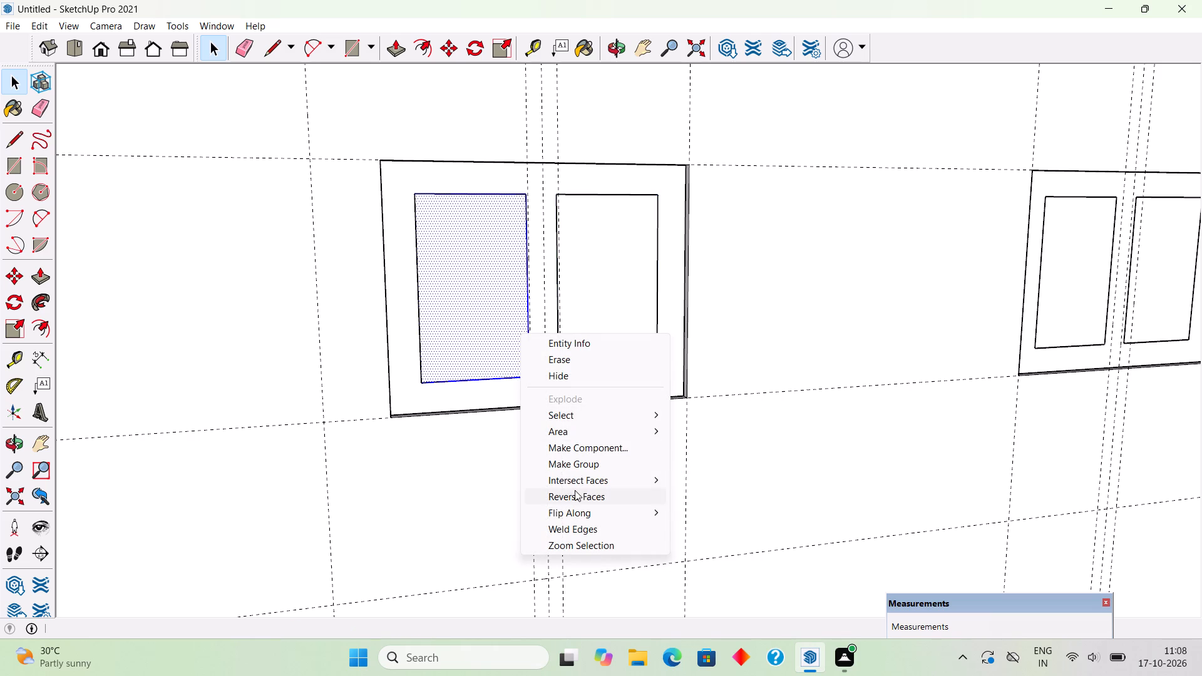
left_click(580, 468)
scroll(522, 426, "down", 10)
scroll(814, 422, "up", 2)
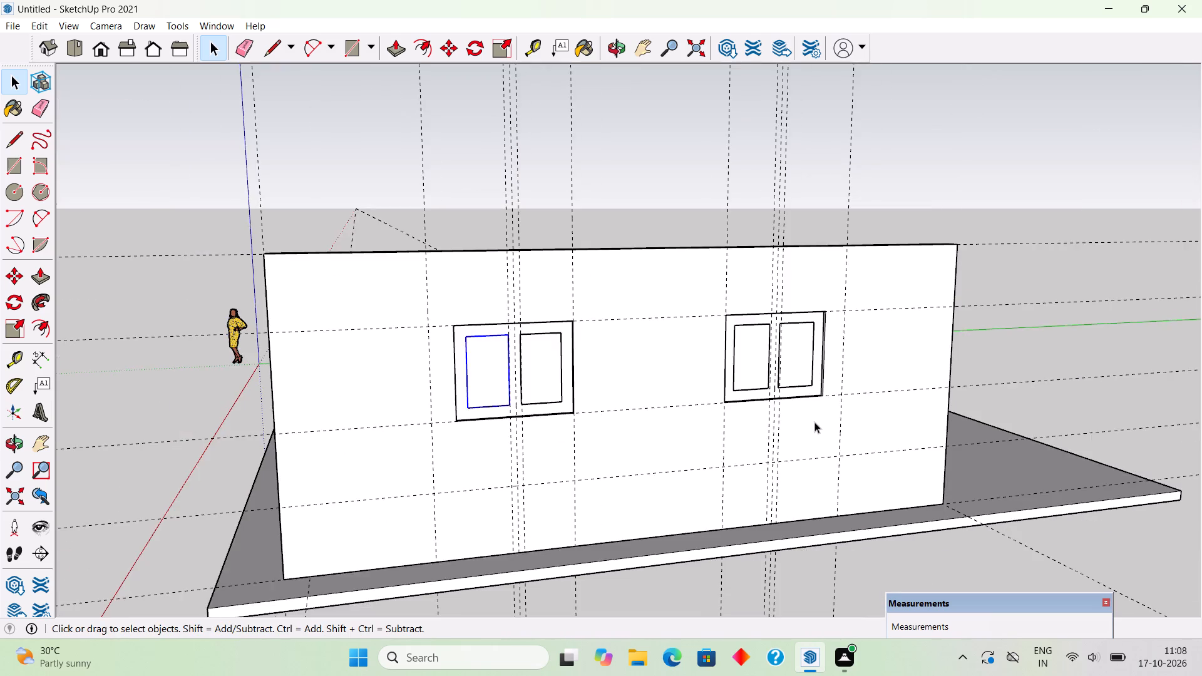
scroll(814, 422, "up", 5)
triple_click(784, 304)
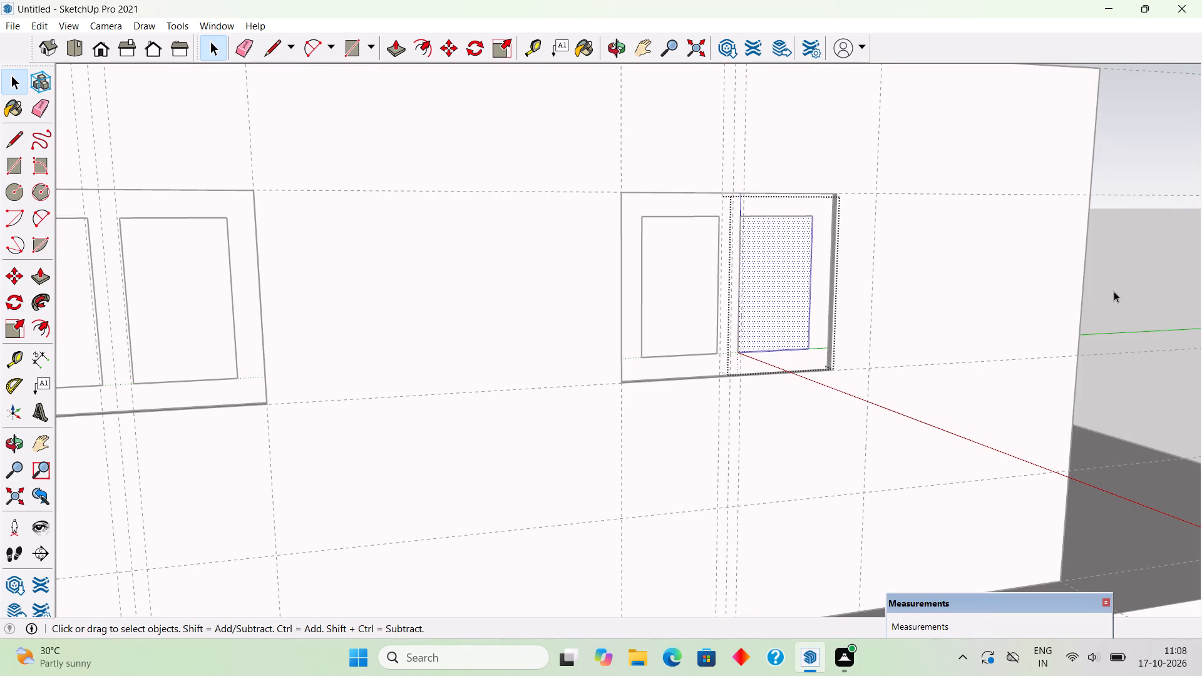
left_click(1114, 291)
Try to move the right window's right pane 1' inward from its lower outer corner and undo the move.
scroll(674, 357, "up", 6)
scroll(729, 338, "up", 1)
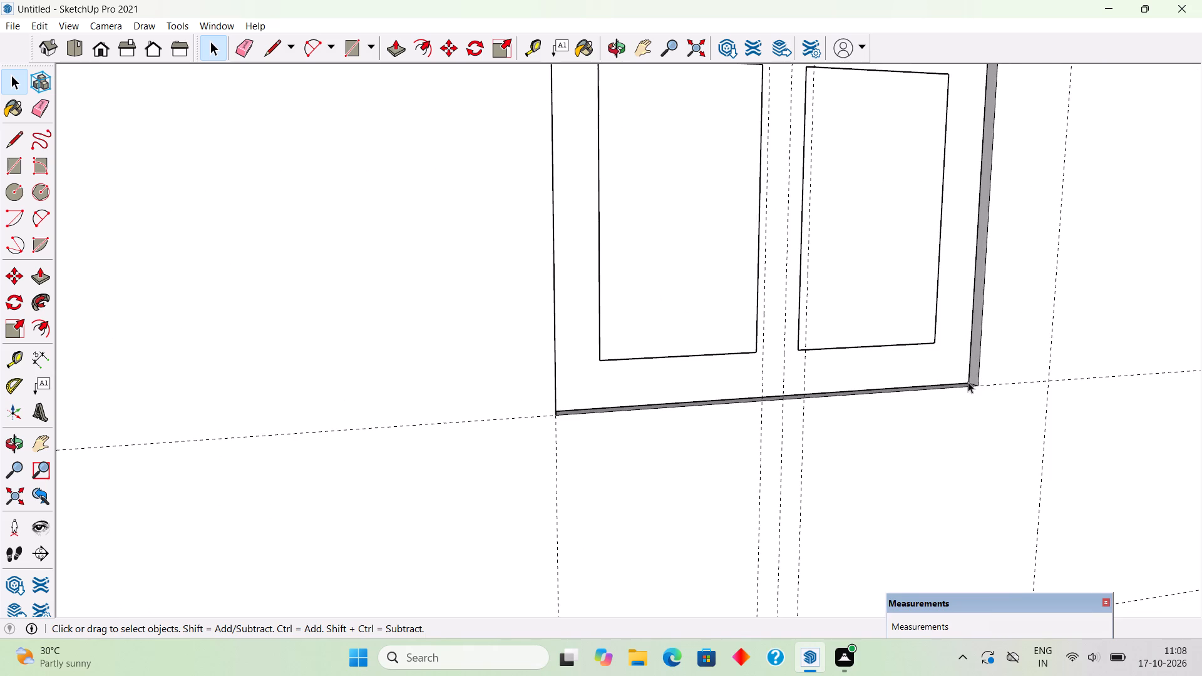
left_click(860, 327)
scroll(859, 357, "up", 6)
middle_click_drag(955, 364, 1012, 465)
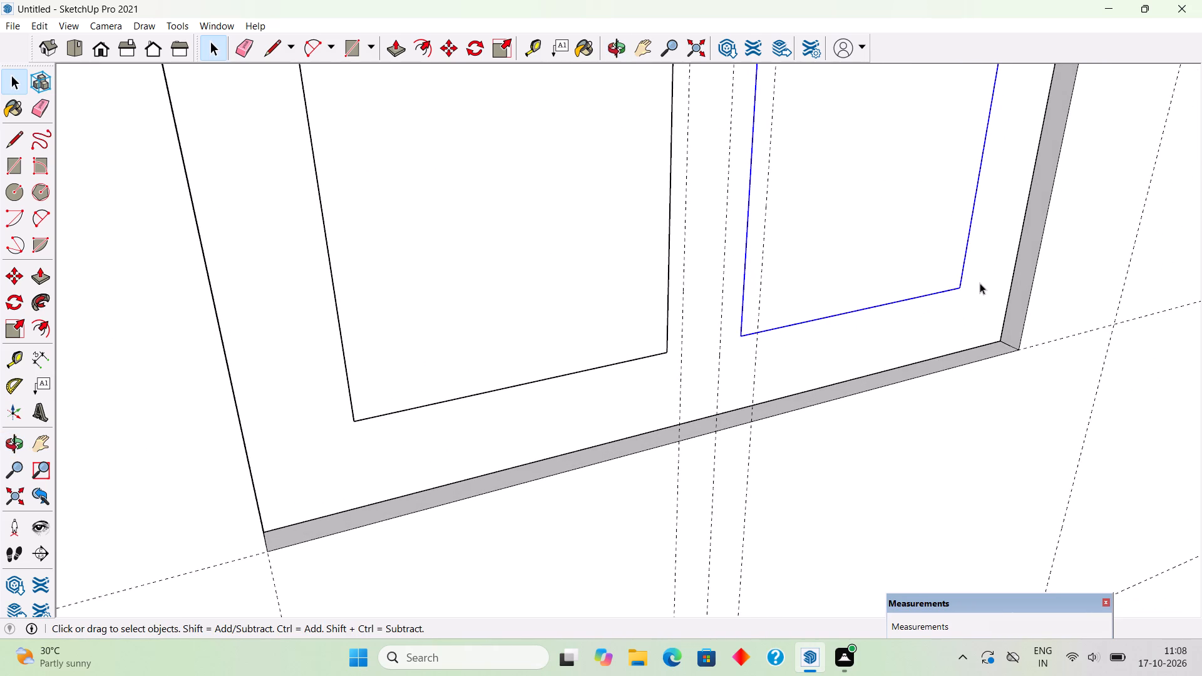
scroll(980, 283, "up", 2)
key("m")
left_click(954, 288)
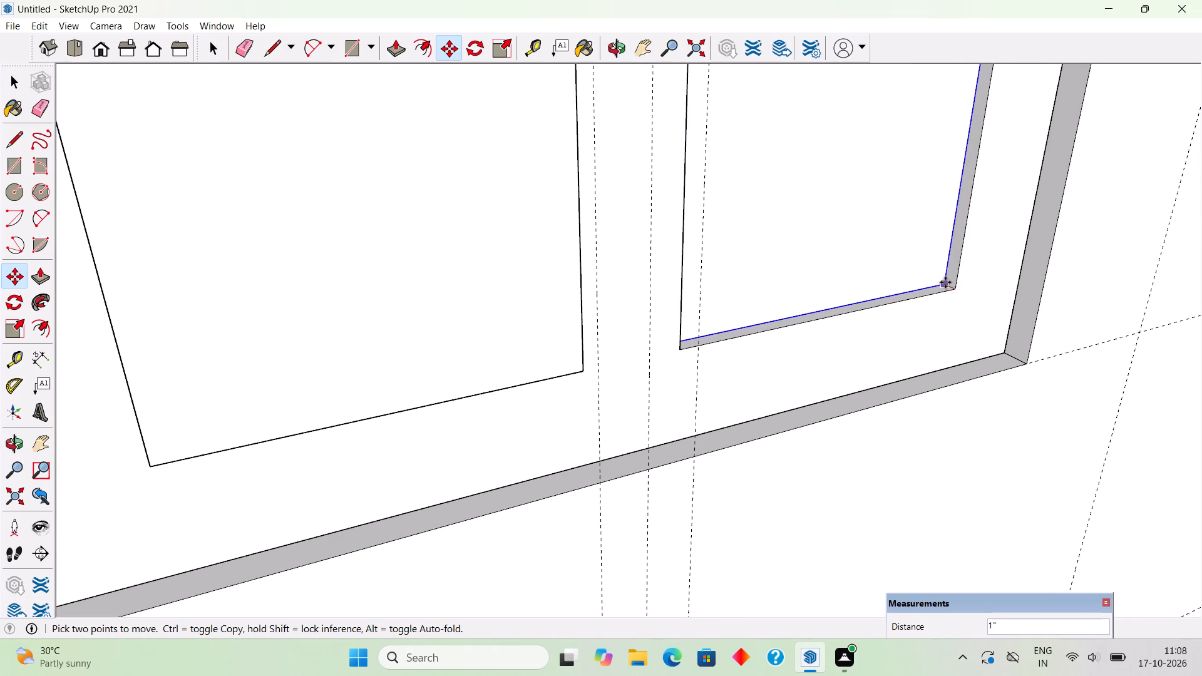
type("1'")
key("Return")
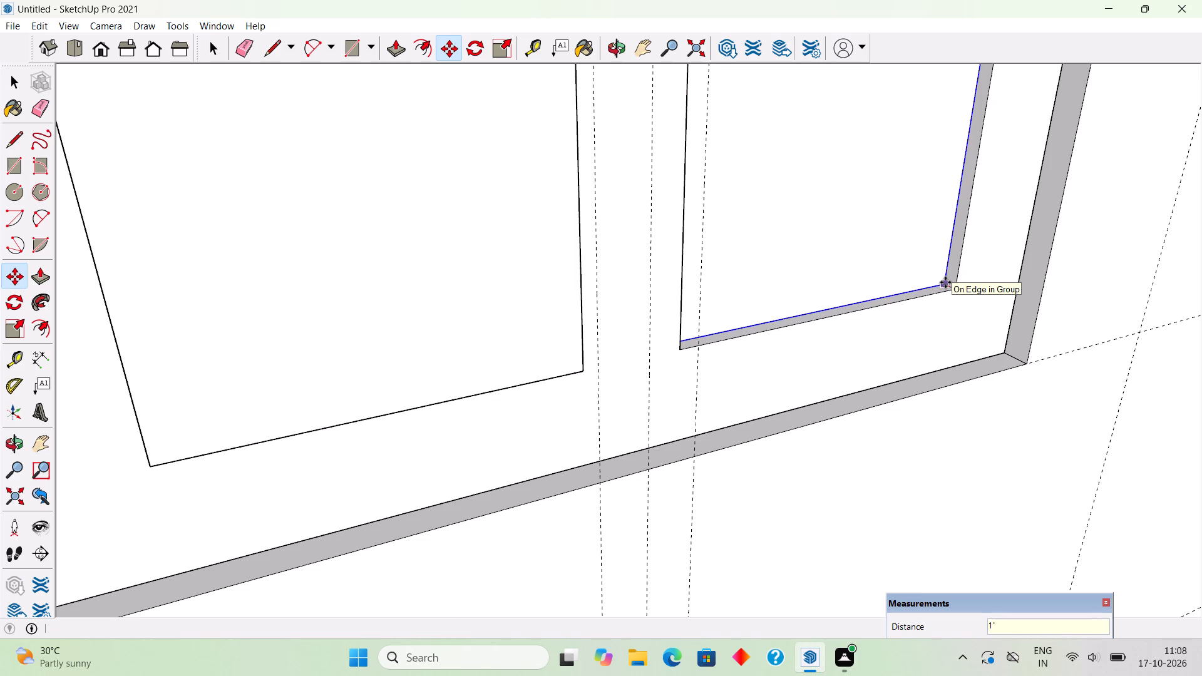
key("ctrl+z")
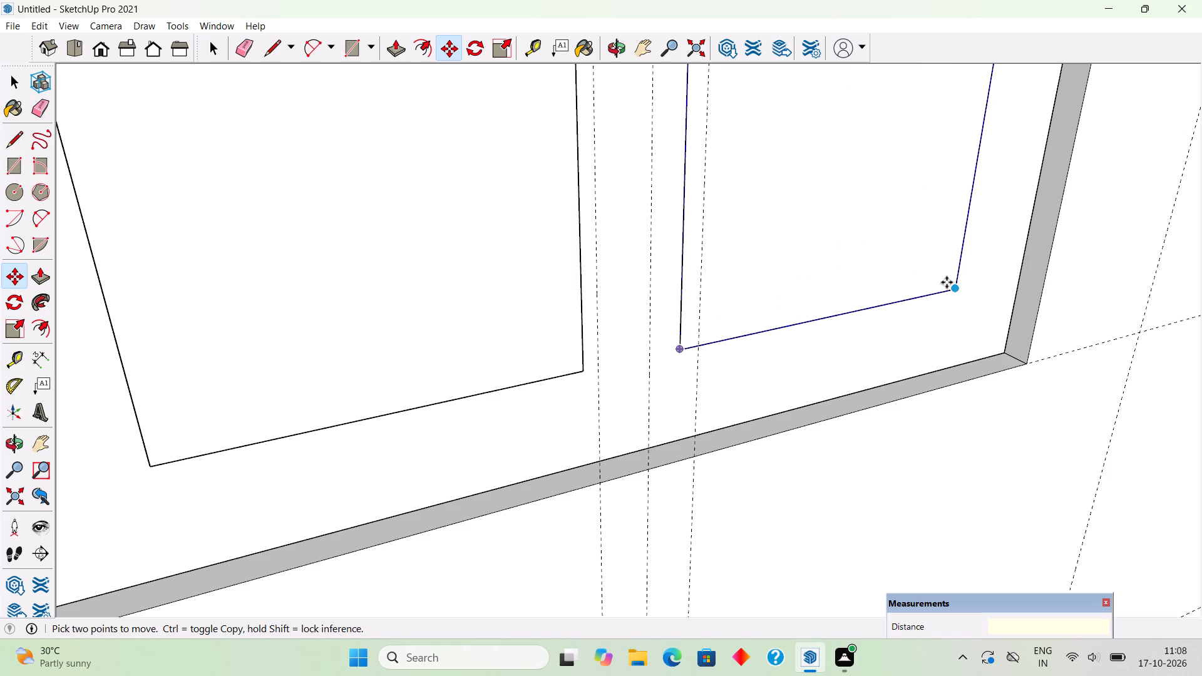
Move the right window's right pane 1" inward into the frame, starting from its lower outer corner.
left_click(951, 290)
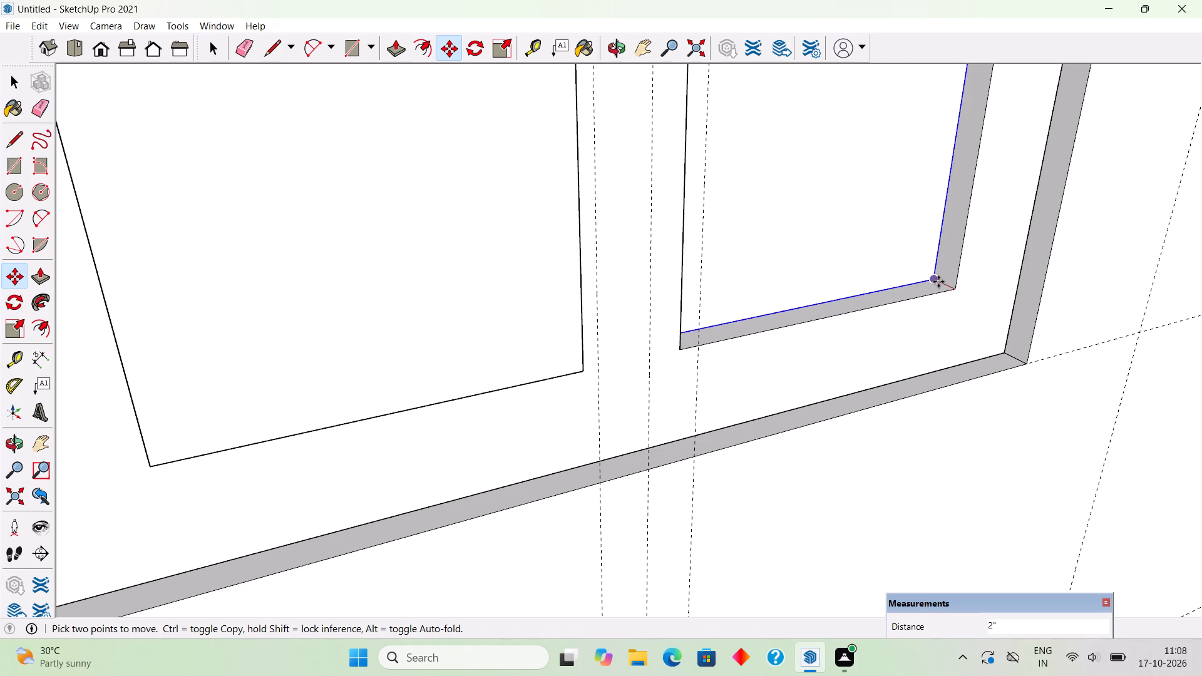
type("1\"")
key("Return")
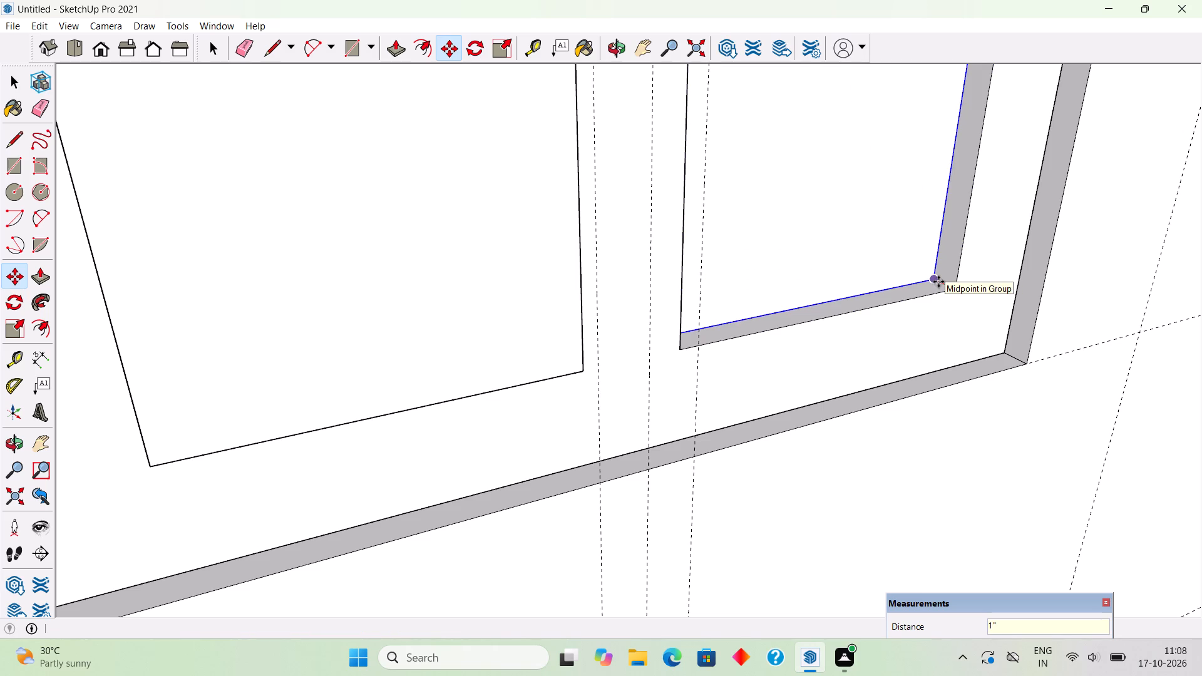
key("space")
Move the right window's left pane 1" inward into the frame, starting from its lower right corner.
left_click(315, 391)
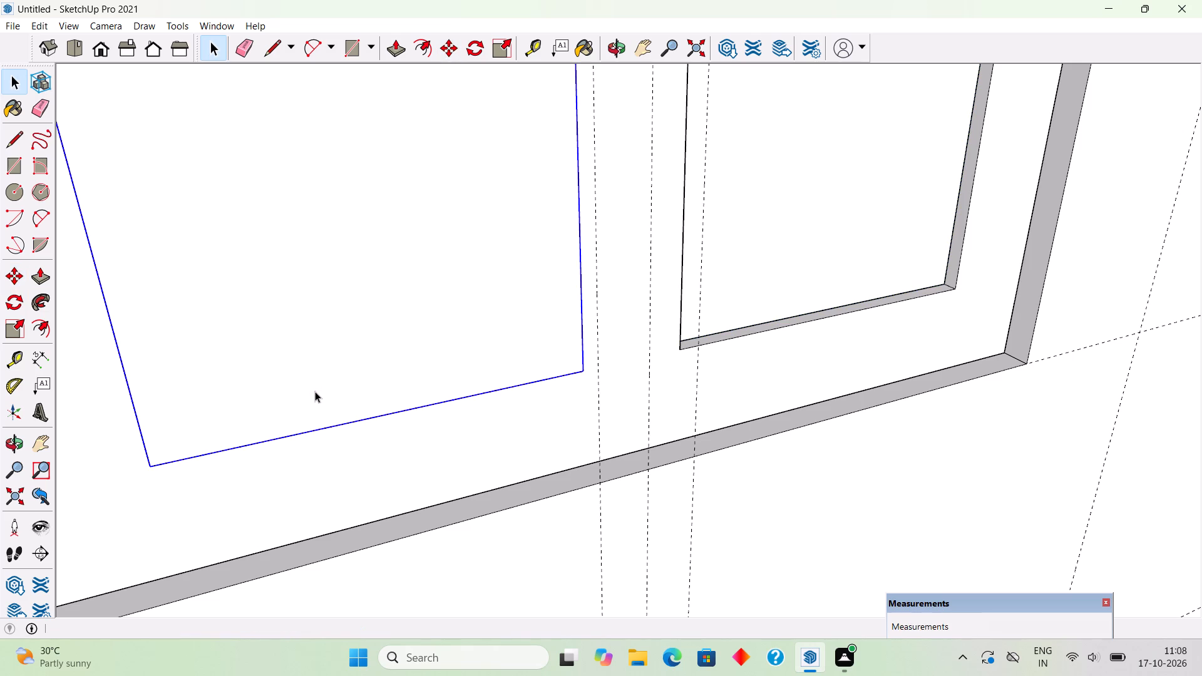
key("m")
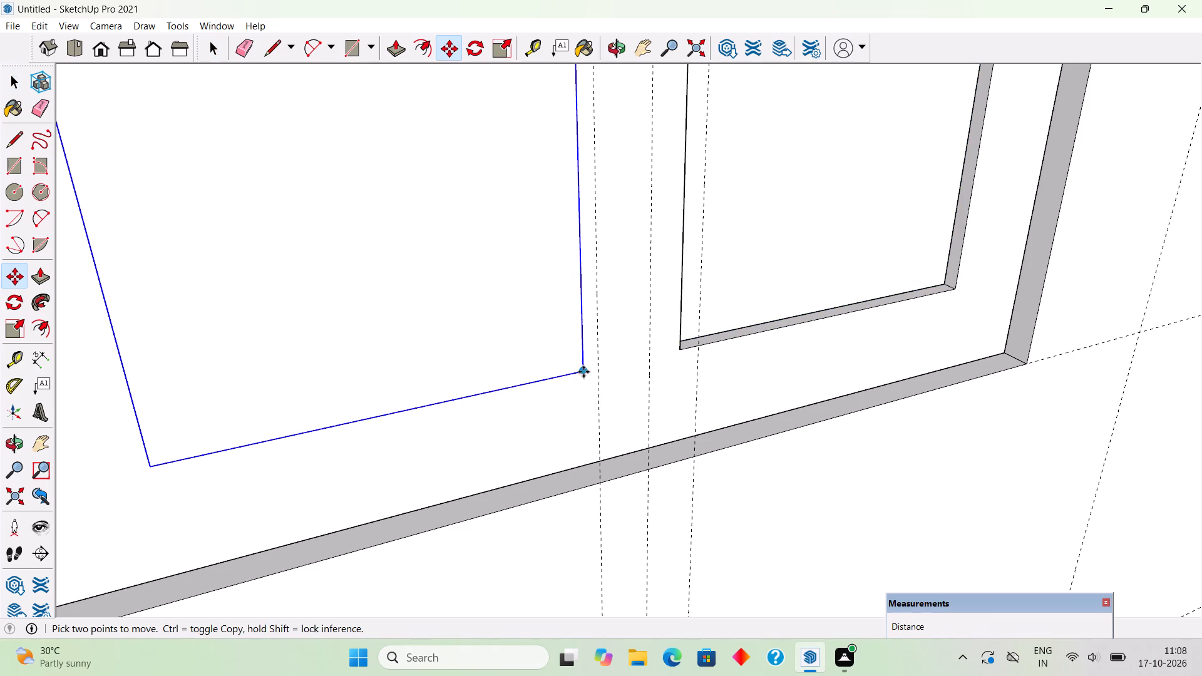
left_click(583, 371)
type("1\"")
key("Return")
key("space")
Move the left window's right pane 1" inward into the frame, starting from its lower right corner.
scroll(564, 357, "down", 4)
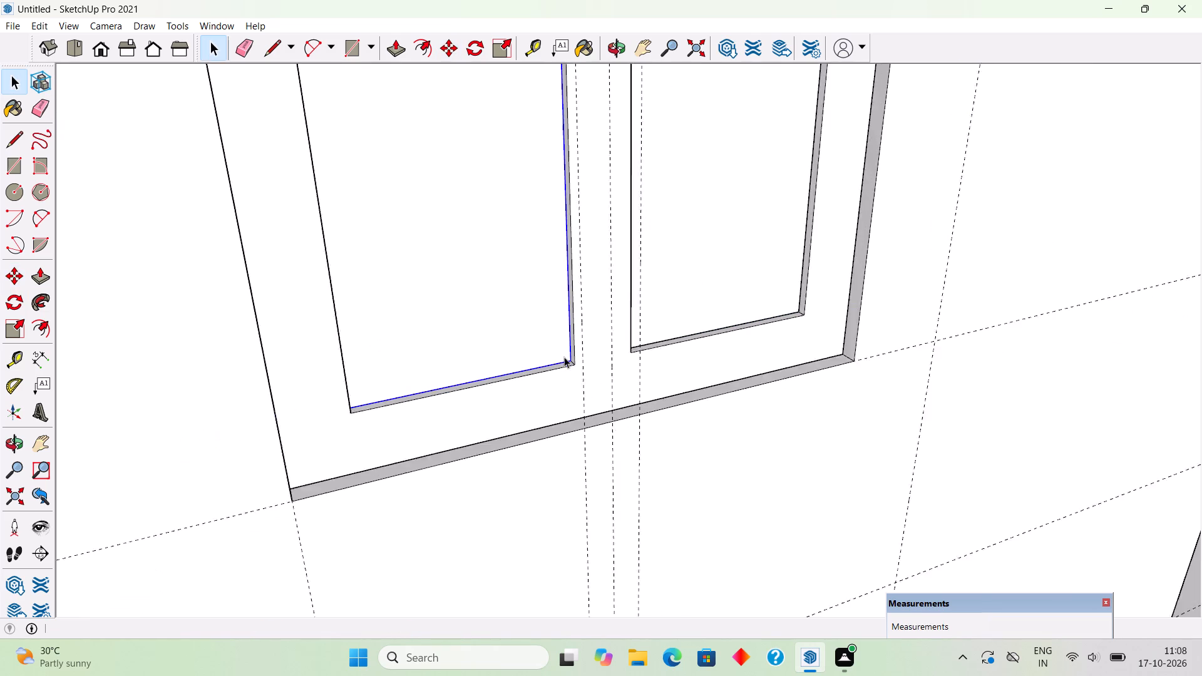
scroll(564, 357, "down", 20)
scroll(564, 357, "down", 4)
scroll(188, 456, "up", 11)
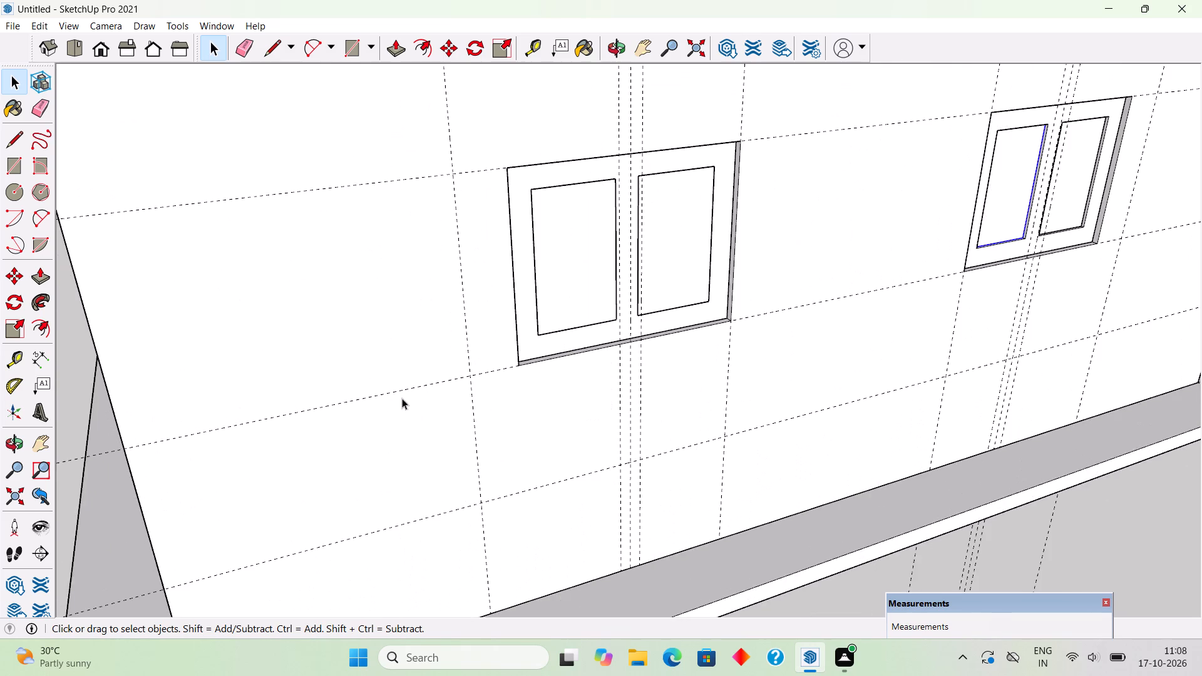
scroll(407, 397, "up", 1)
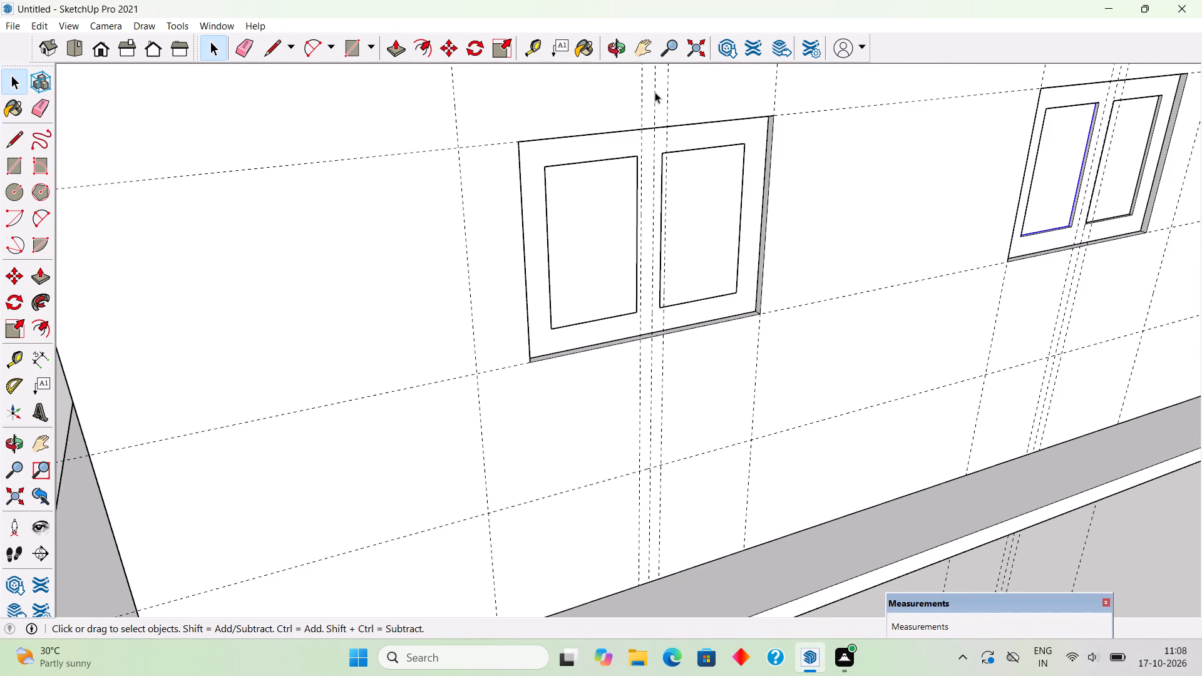
scroll(655, 92, "up", 3)
middle_click_drag(690, 175, 662, 123)
scroll(722, 257, "up", 7)
left_click(739, 307)
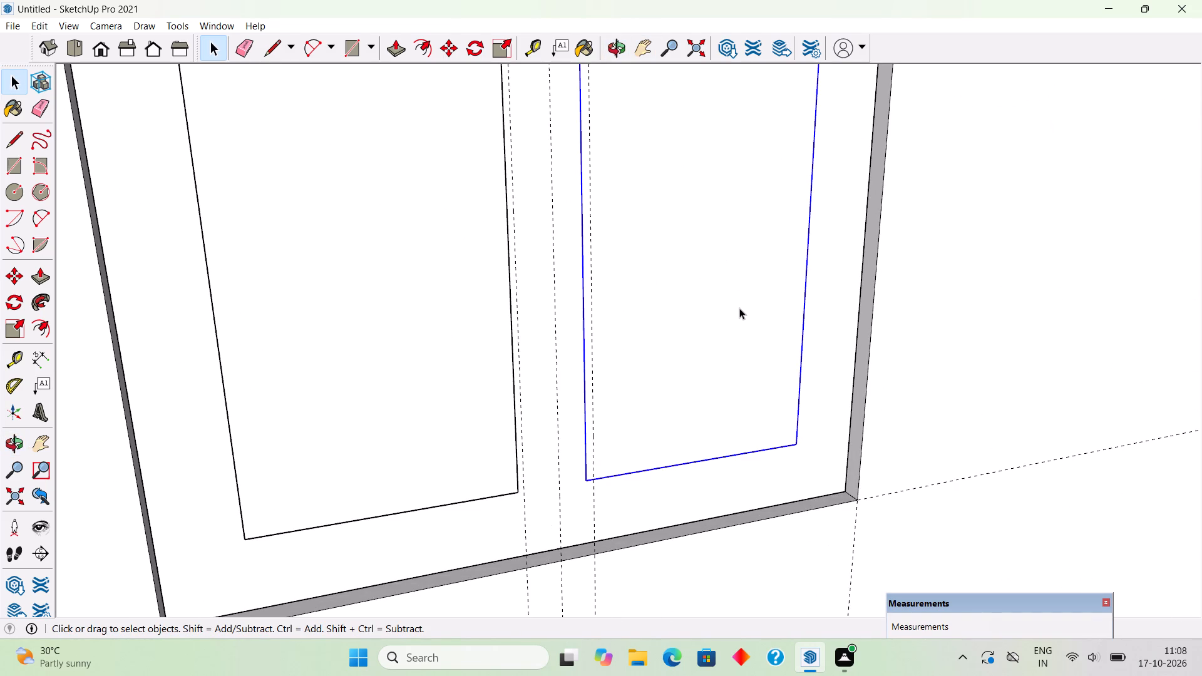
key("m")
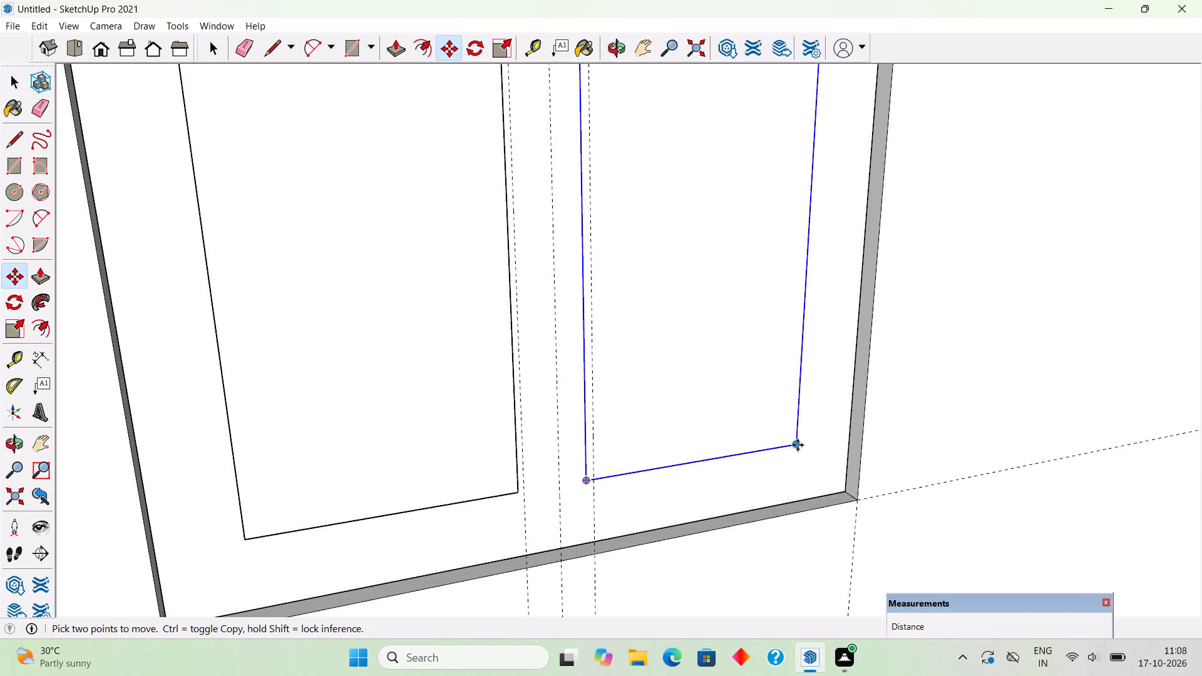
left_click(798, 445)
type("1\"")
key("Return")
key("space")
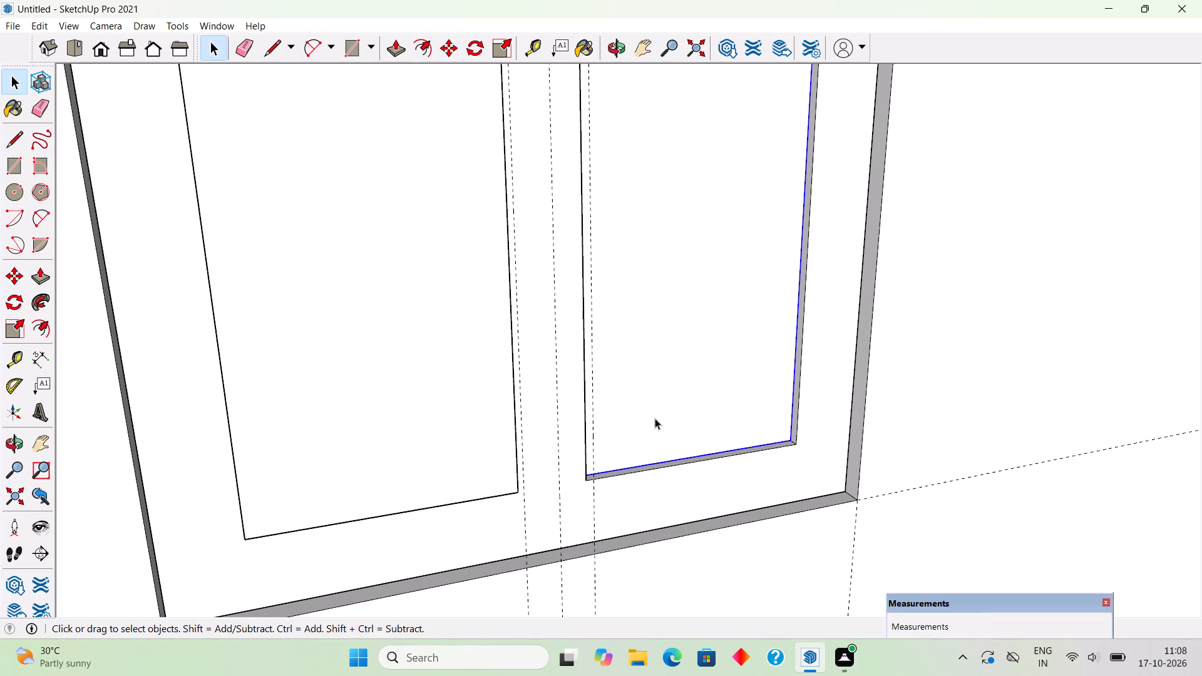
Move the left window's left pane 1" inward into the frame, starting from its lower right corner.
left_click(420, 438)
middle_click_drag(397, 438, 527, 470)
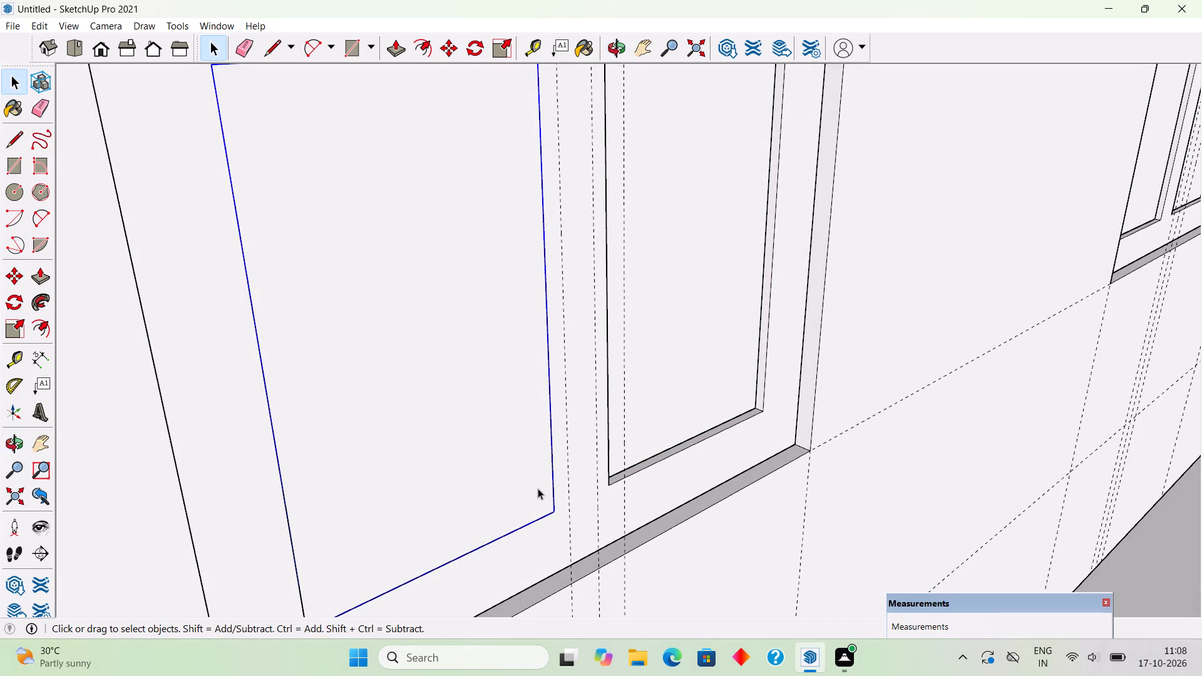
key("m")
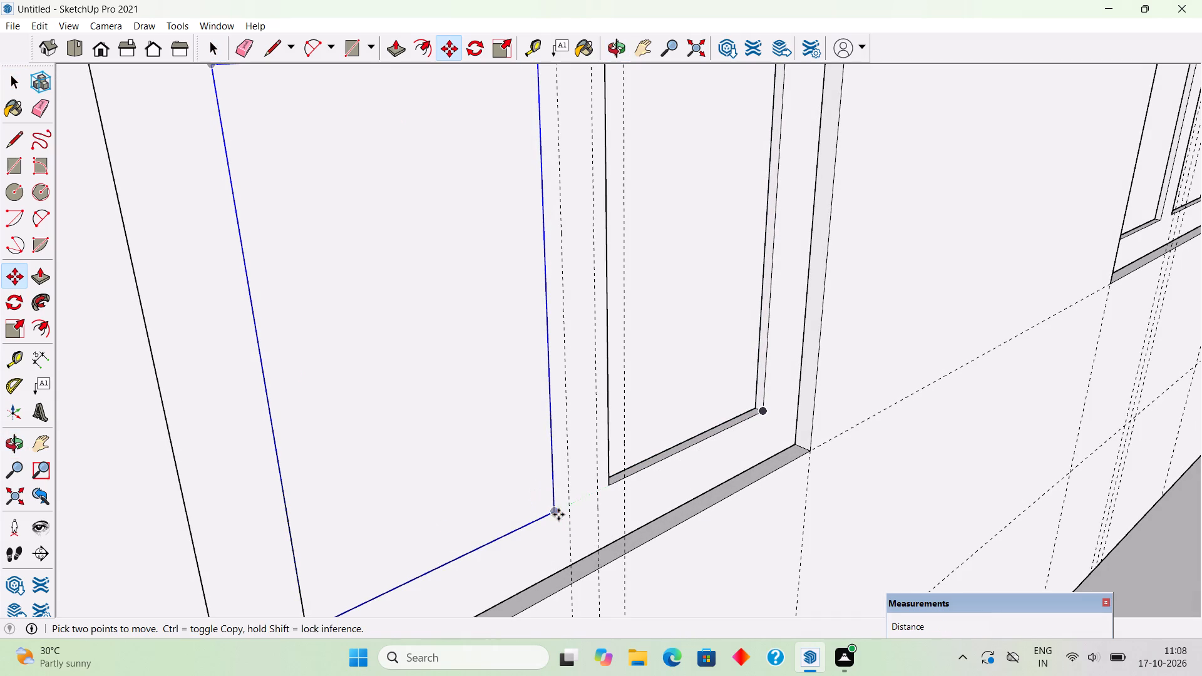
left_click(557, 515)
type("1\"")
key("Return")
key("space")
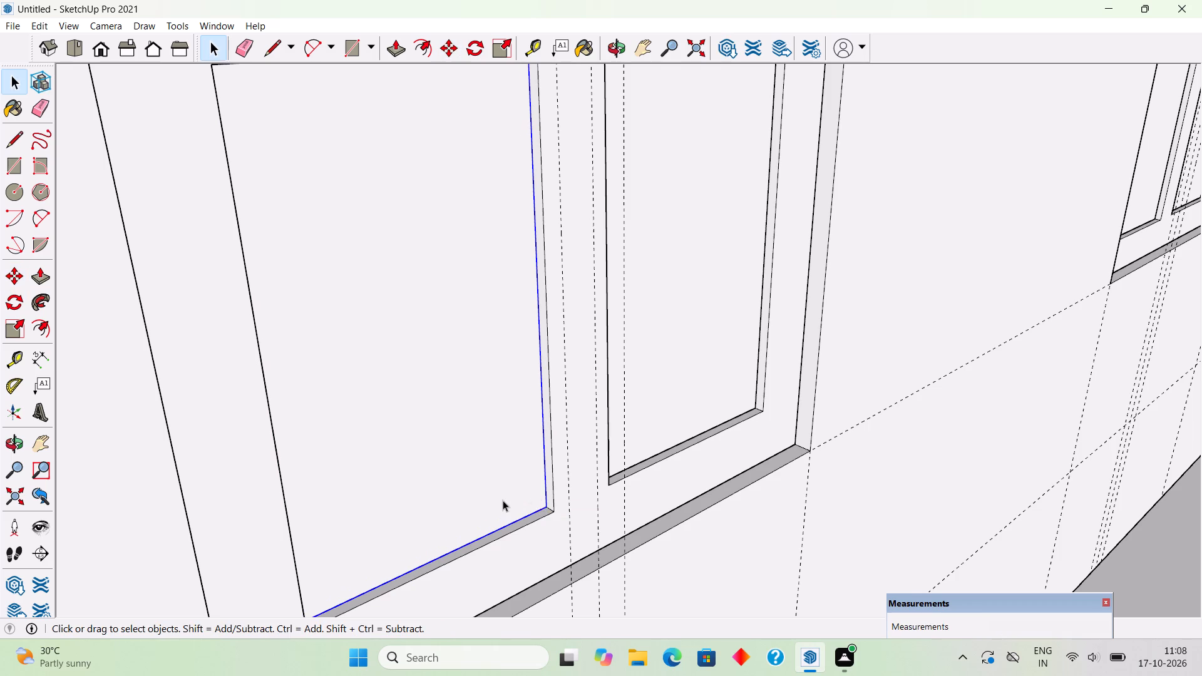
Place a vertical guide along the left window's left edge, offset from the vertical guide beside the window.
scroll(503, 499, "down", 20)
scroll(503, 499, "down", 2)
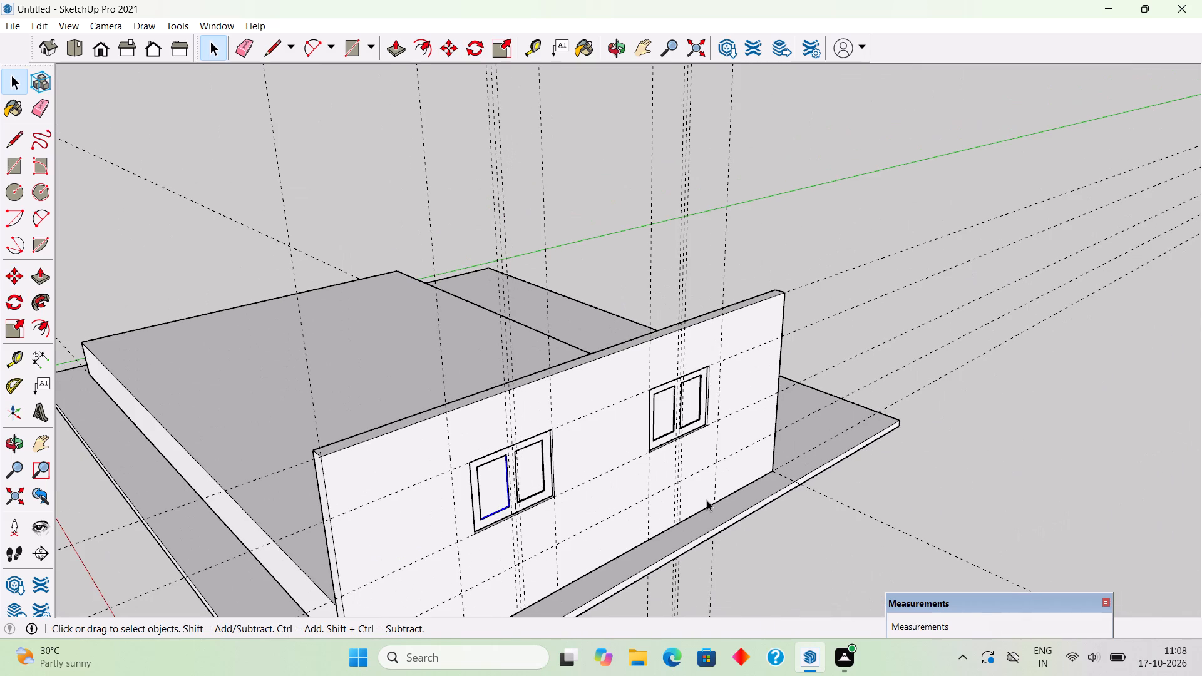
middle_click_drag(374, 377, 261, 319)
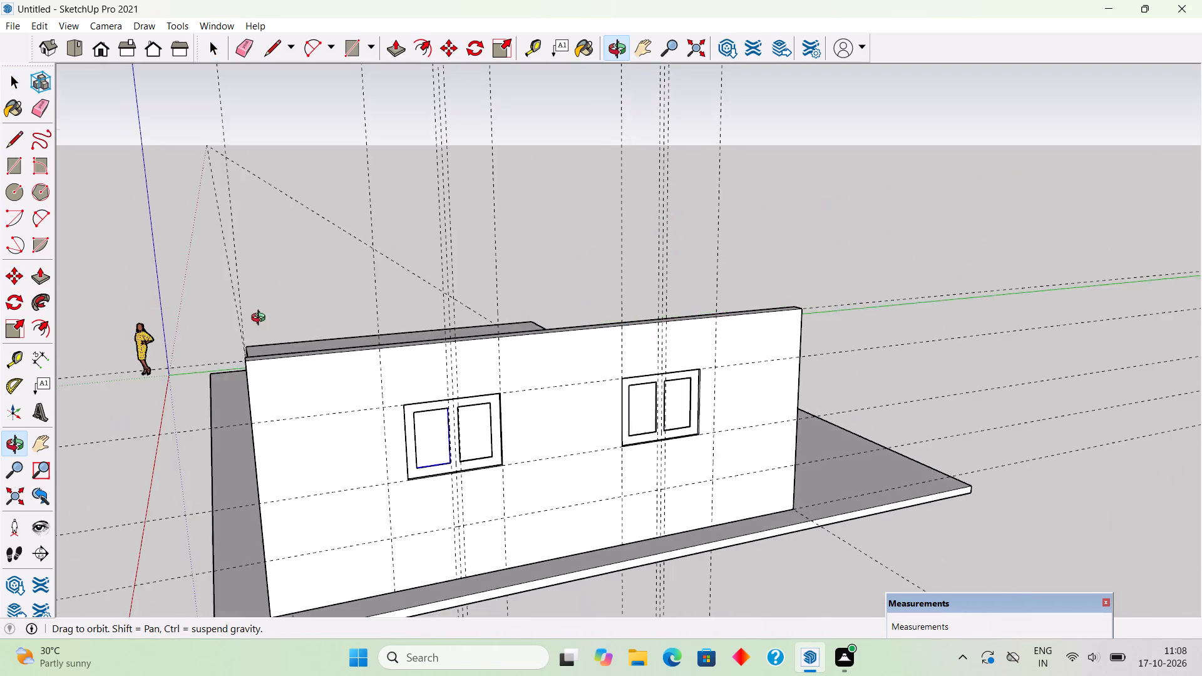
middle_click_drag(261, 319, 261, 323)
scroll(403, 426, "up", 14)
scroll(411, 391, "down", 3)
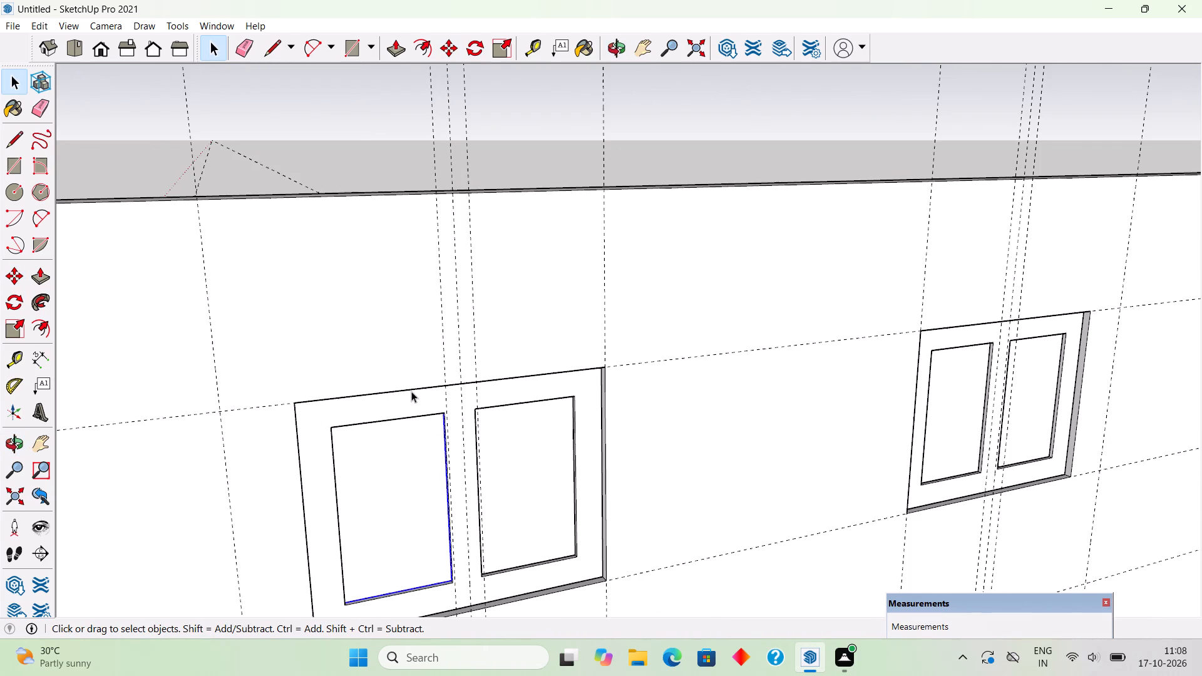
key("t")
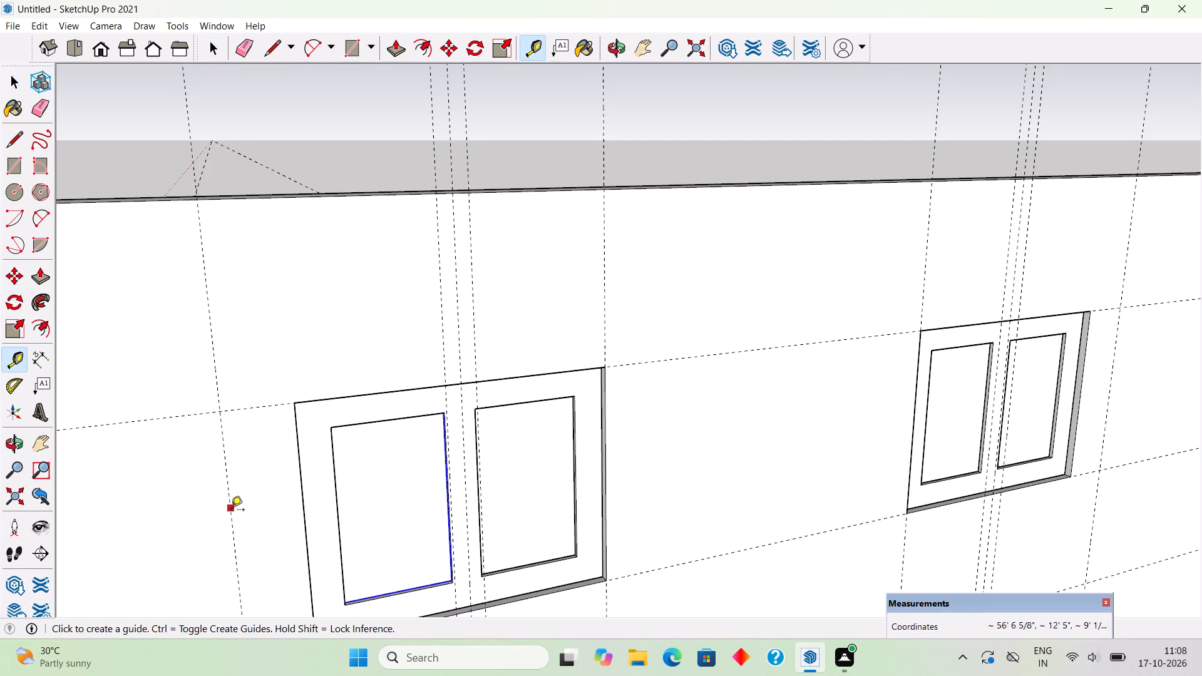
left_click(231, 511)
left_click(304, 496)
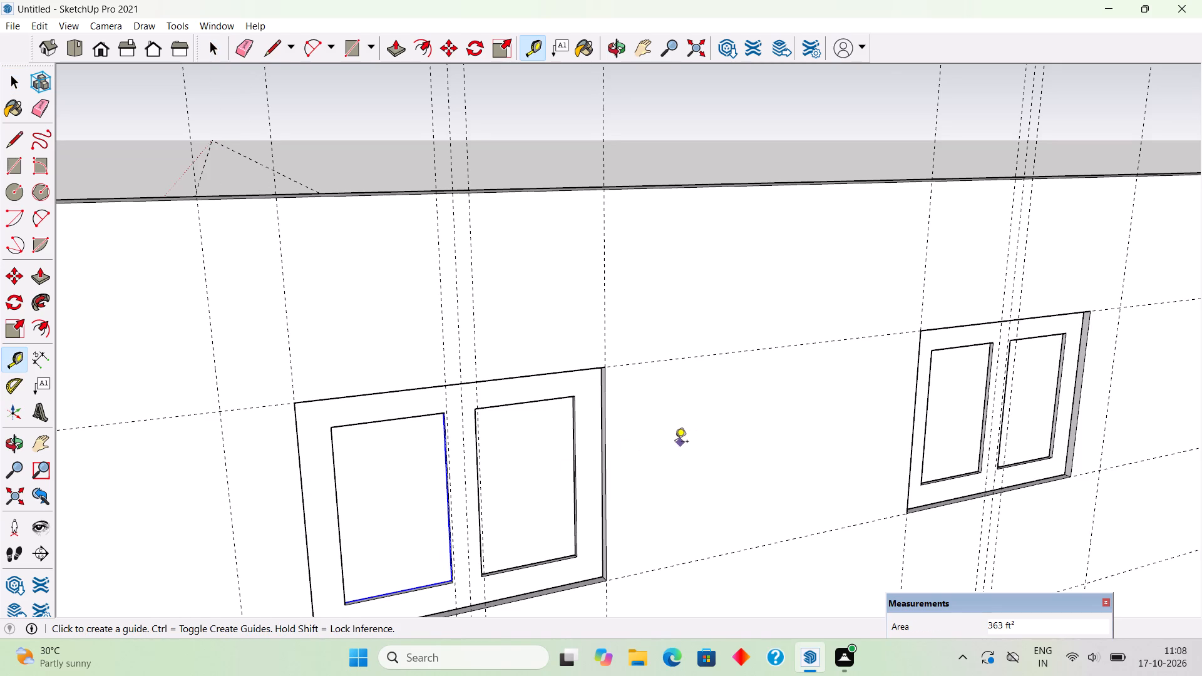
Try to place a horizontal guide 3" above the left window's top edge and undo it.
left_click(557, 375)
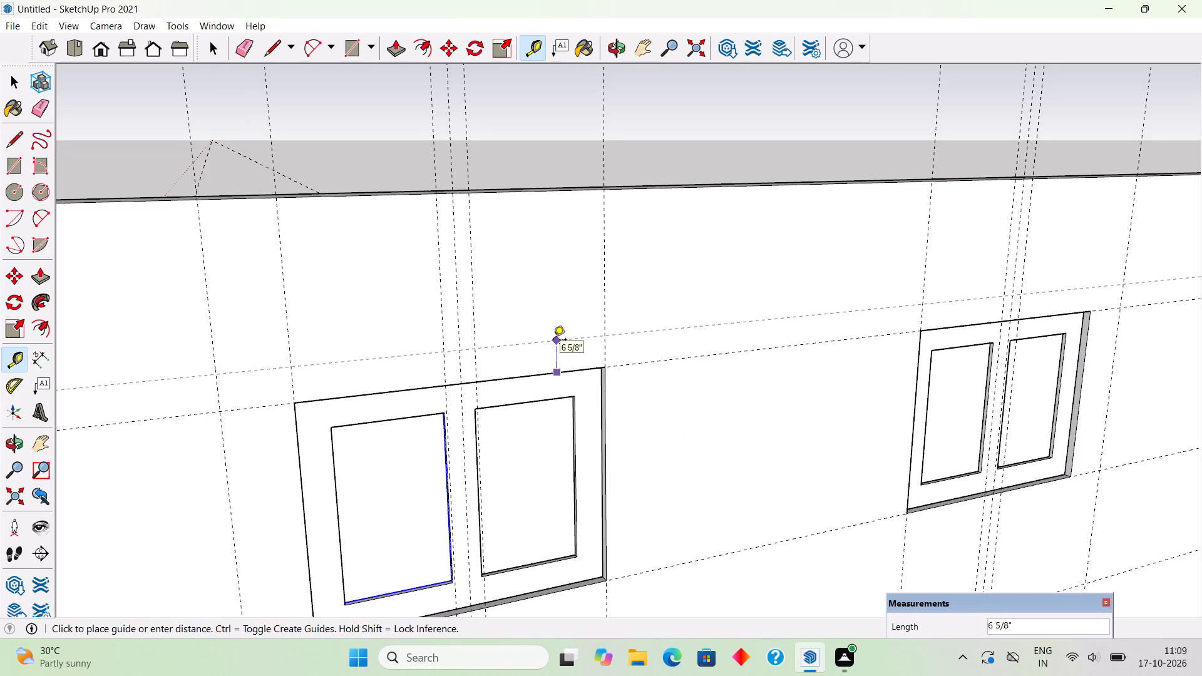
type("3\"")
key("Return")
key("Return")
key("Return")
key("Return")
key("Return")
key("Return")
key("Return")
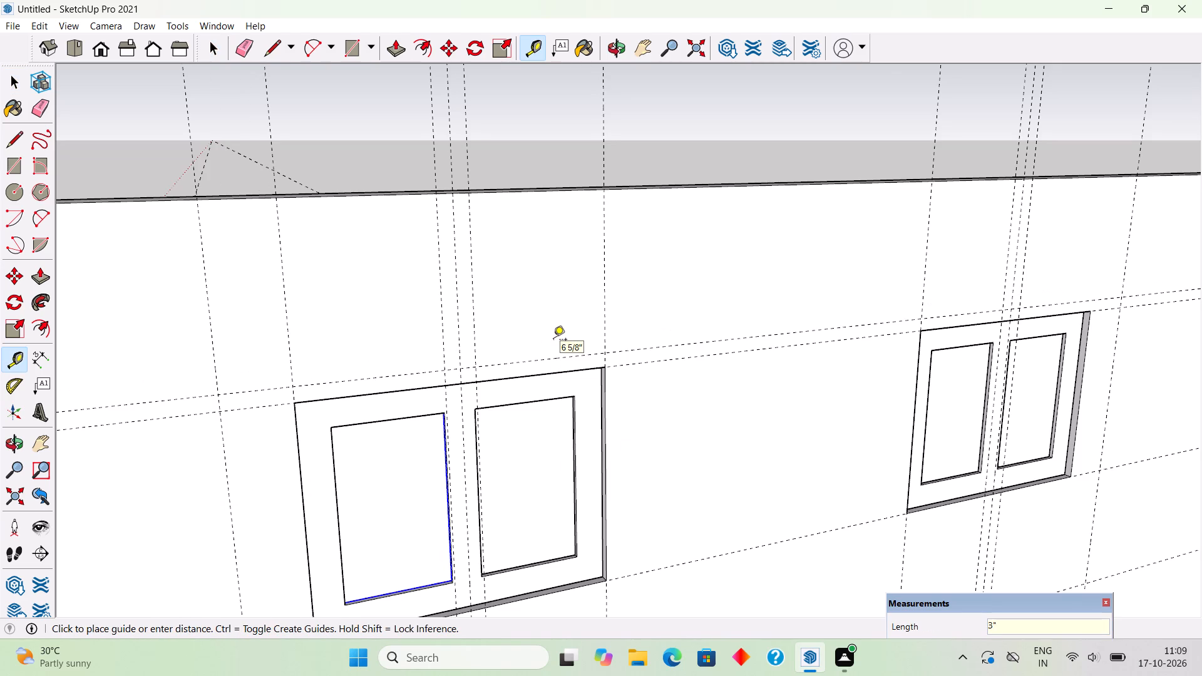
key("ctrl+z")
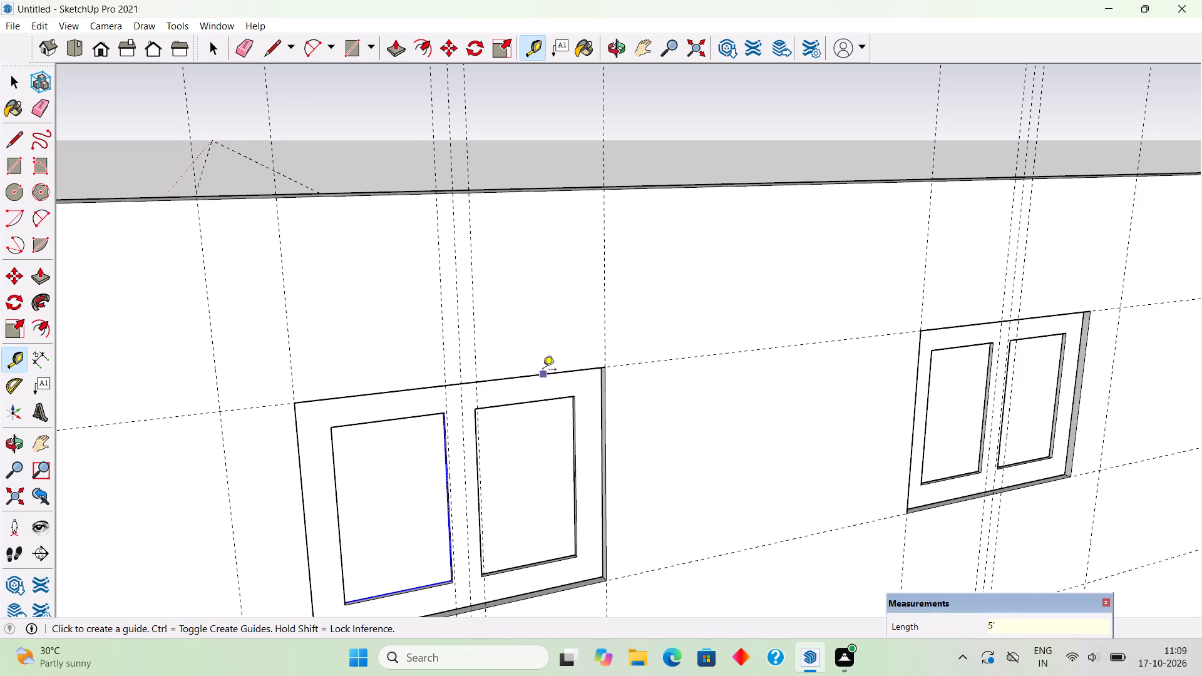
Place a horizontal guide 6" above the left window's top edge.
left_click(543, 371)
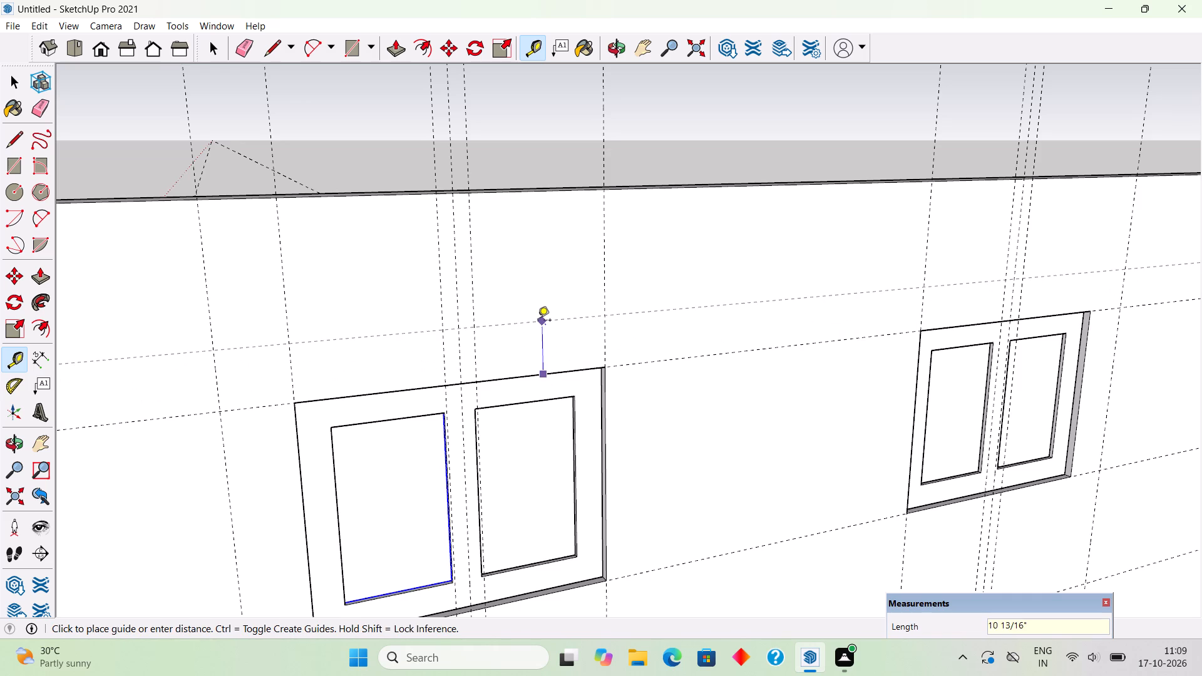
type("6\"")
key("Return")
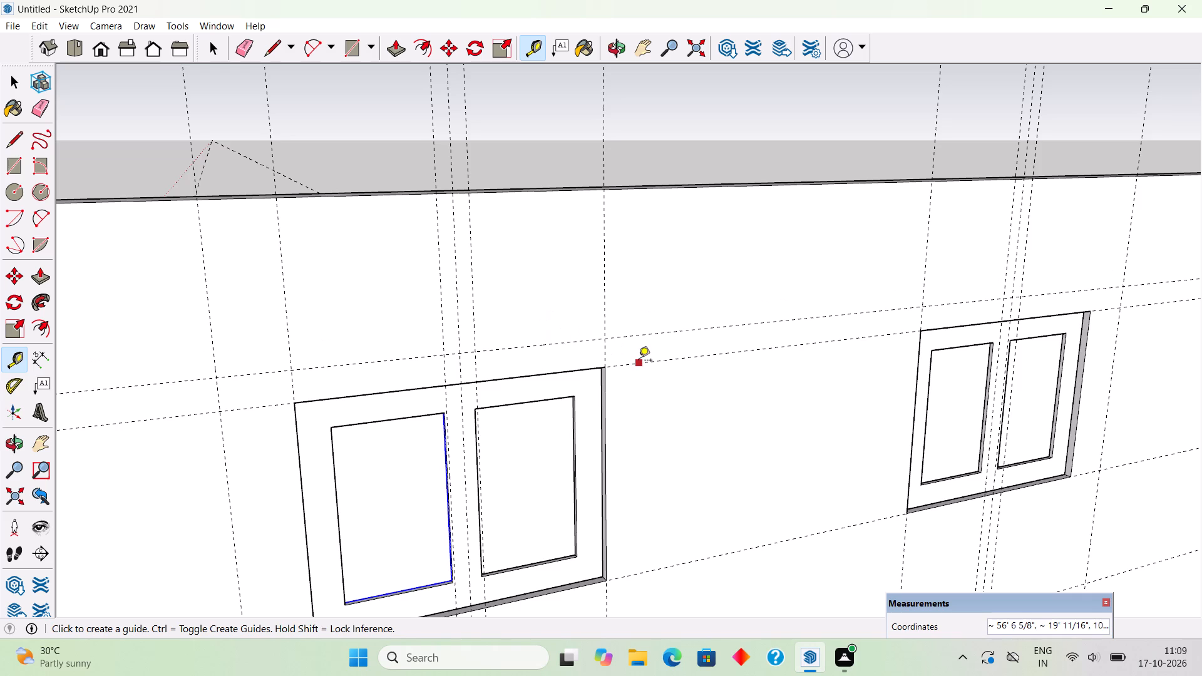
Place a vertical guide 3" outside the left window's right edge, offset from the guide along that edge.
left_click(604, 357)
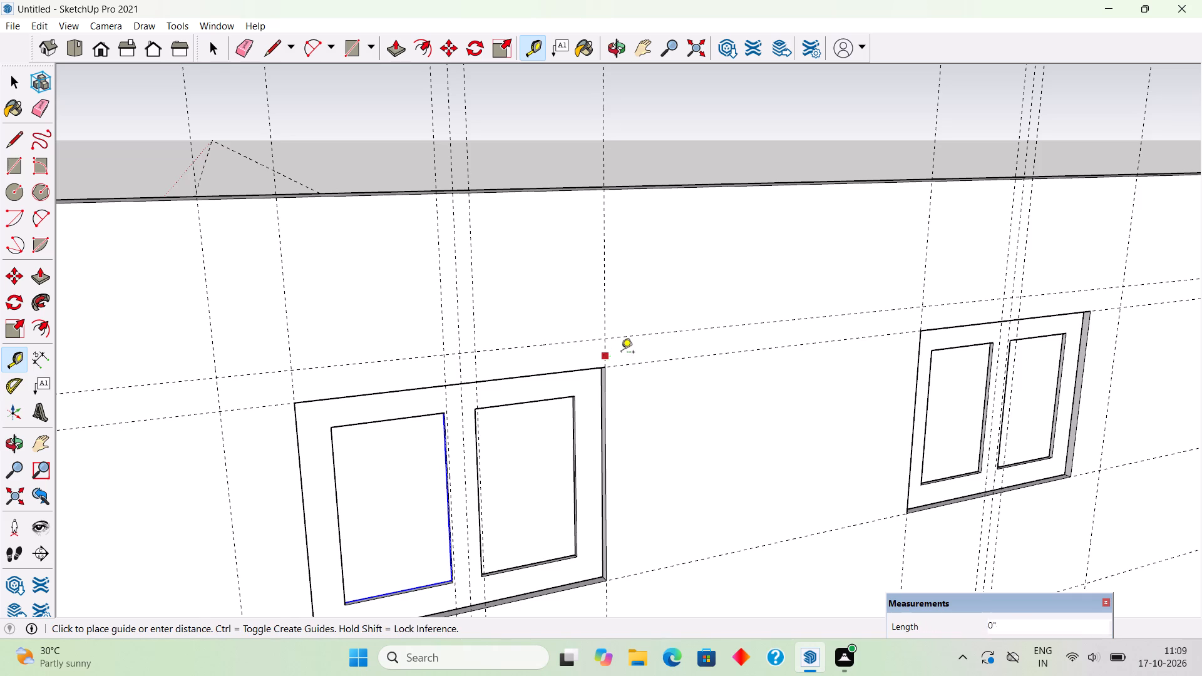
type("3\"")
key("Return")
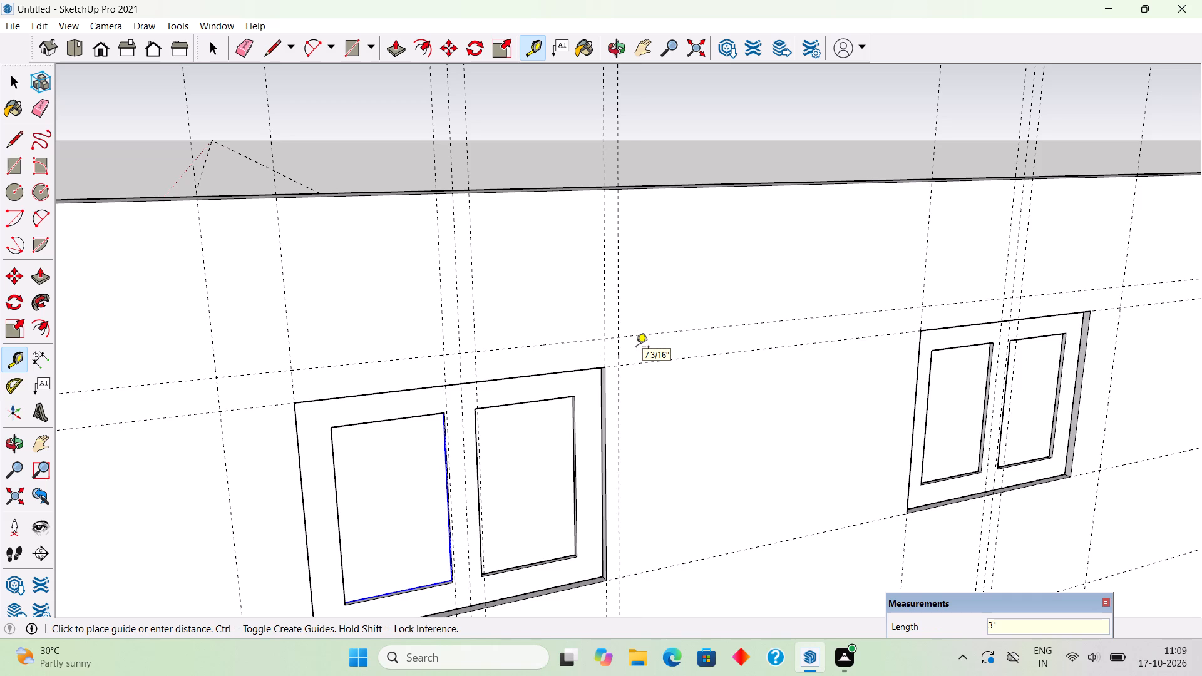
Place a vertical guide 3" outside the left window's left edge, offset from the guide along that edge.
left_click(290, 382)
type("3\"")
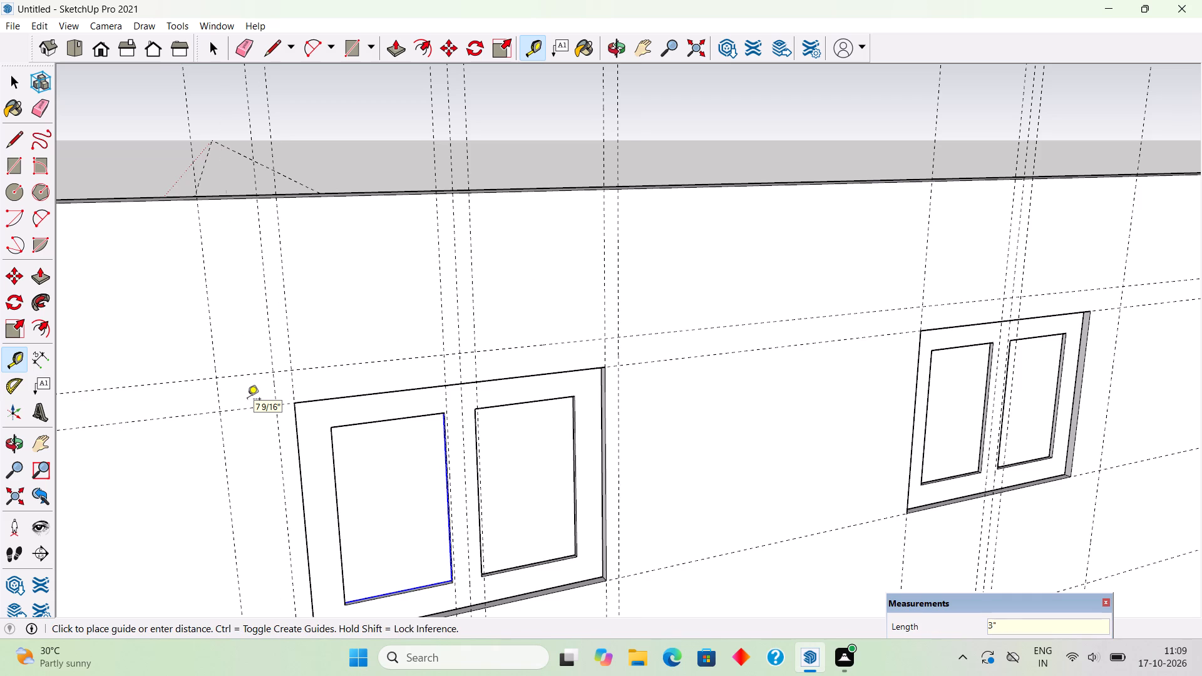
key("Return")
Place a vertical guide along the right window's right edge and another one 3" outside it.
scroll(246, 400, "down", 3)
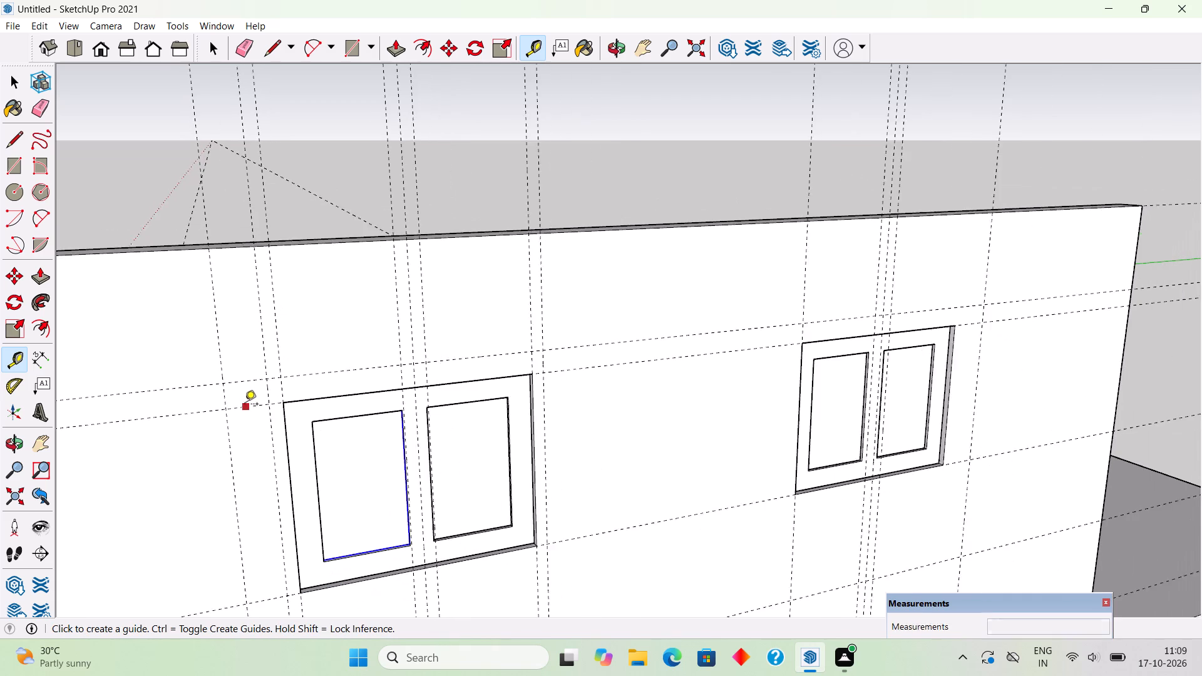
scroll(245, 405, "down", 1)
middle_click_drag(477, 480, 389, 443)
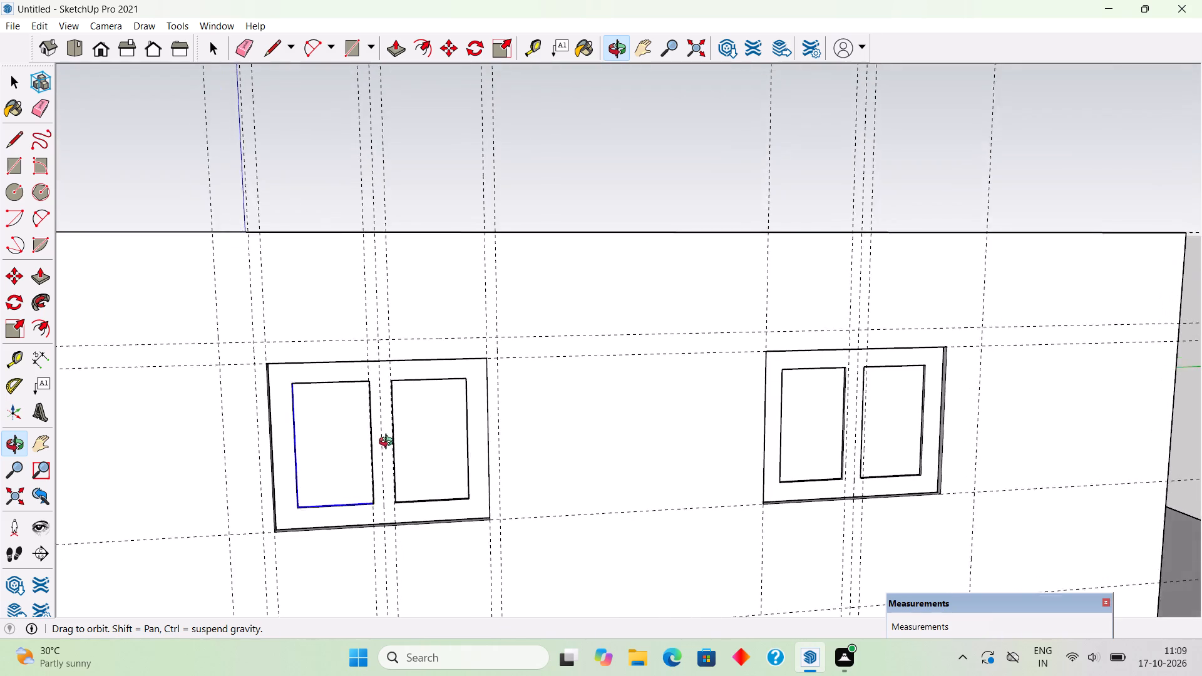
middle_click_drag(389, 443, 320, 434)
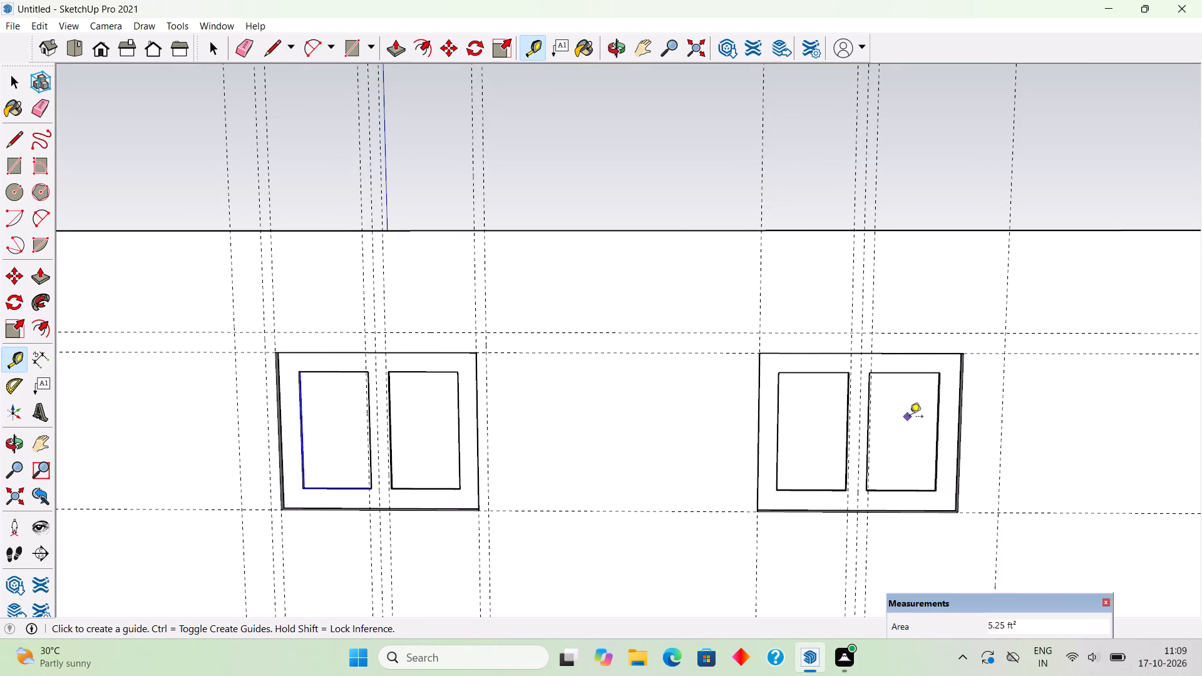
middle_click_drag(903, 417, 783, 426)
scroll(906, 398, "up", 2)
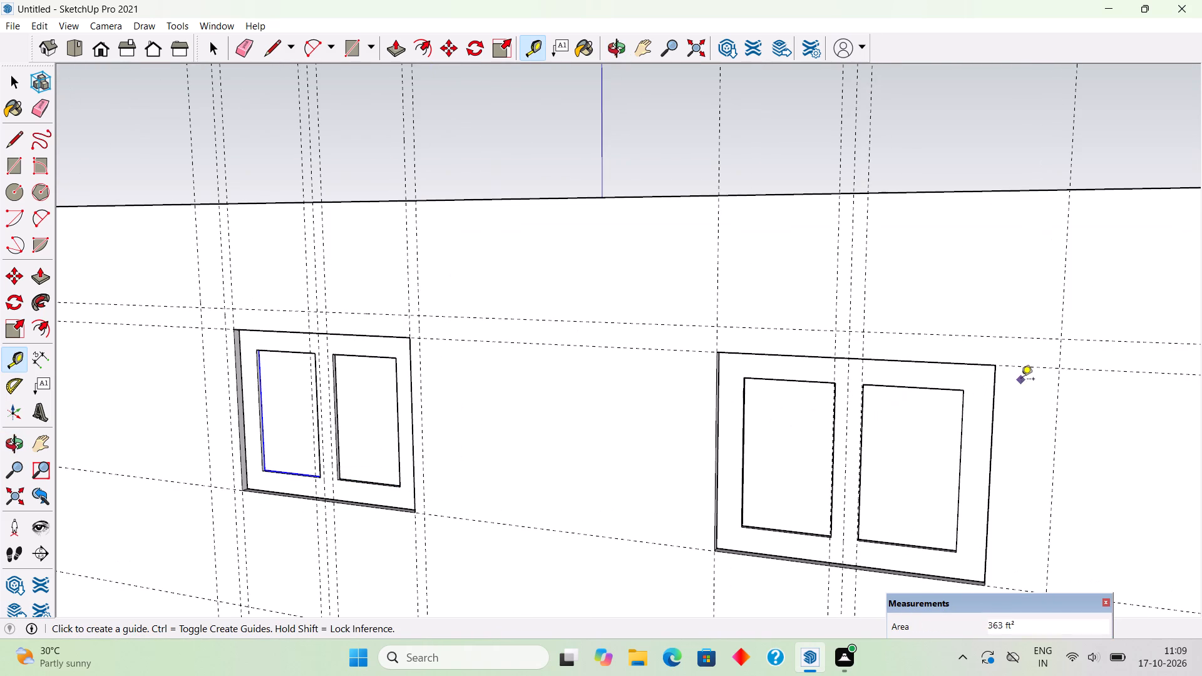
double_click(990, 415)
left_click(990, 415)
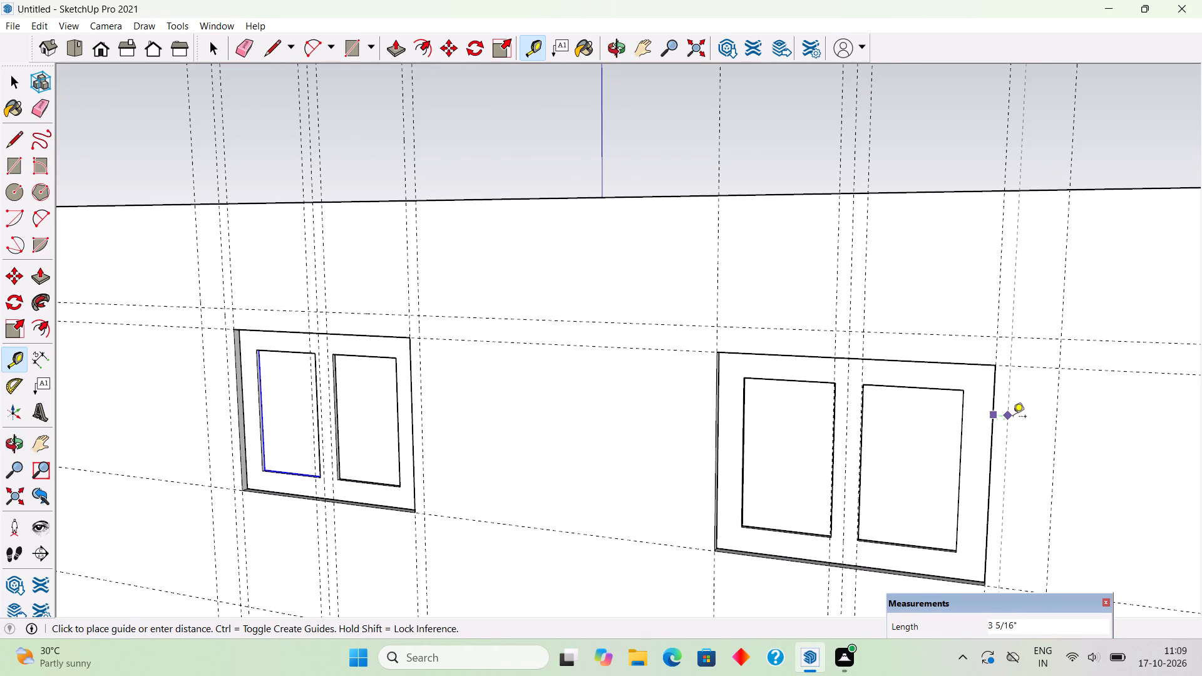
type("3\"")
key("Return")
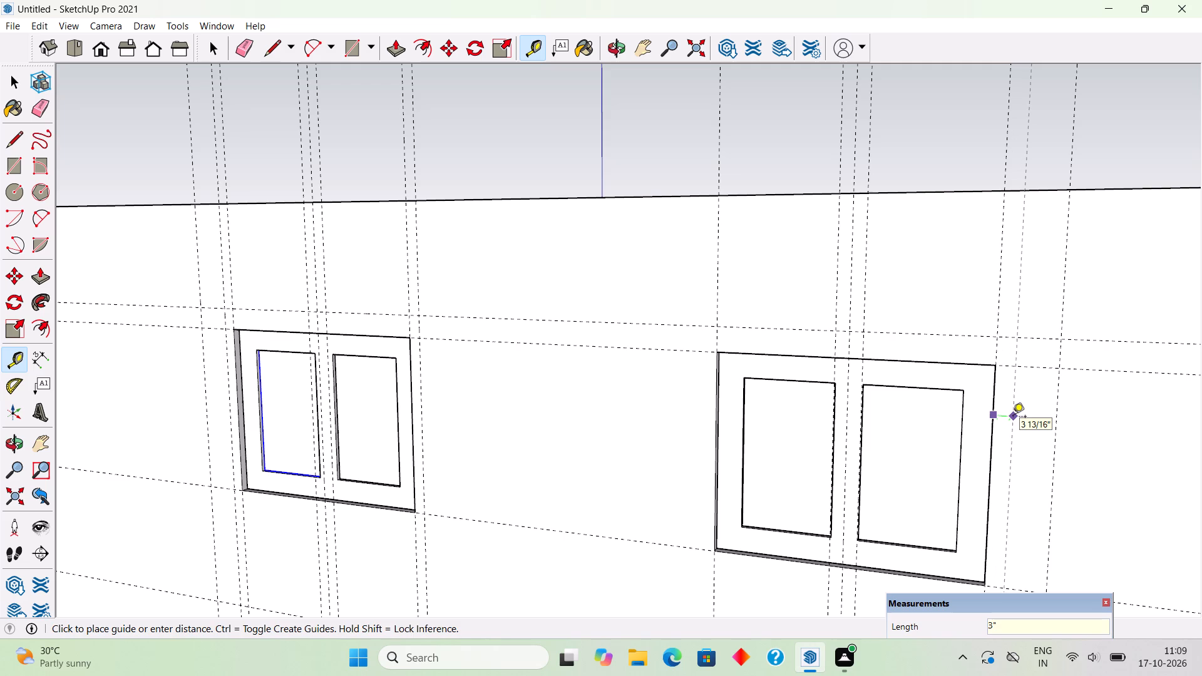
Place a vertical guide 3" outside the right window's left edge.
left_click(713, 391)
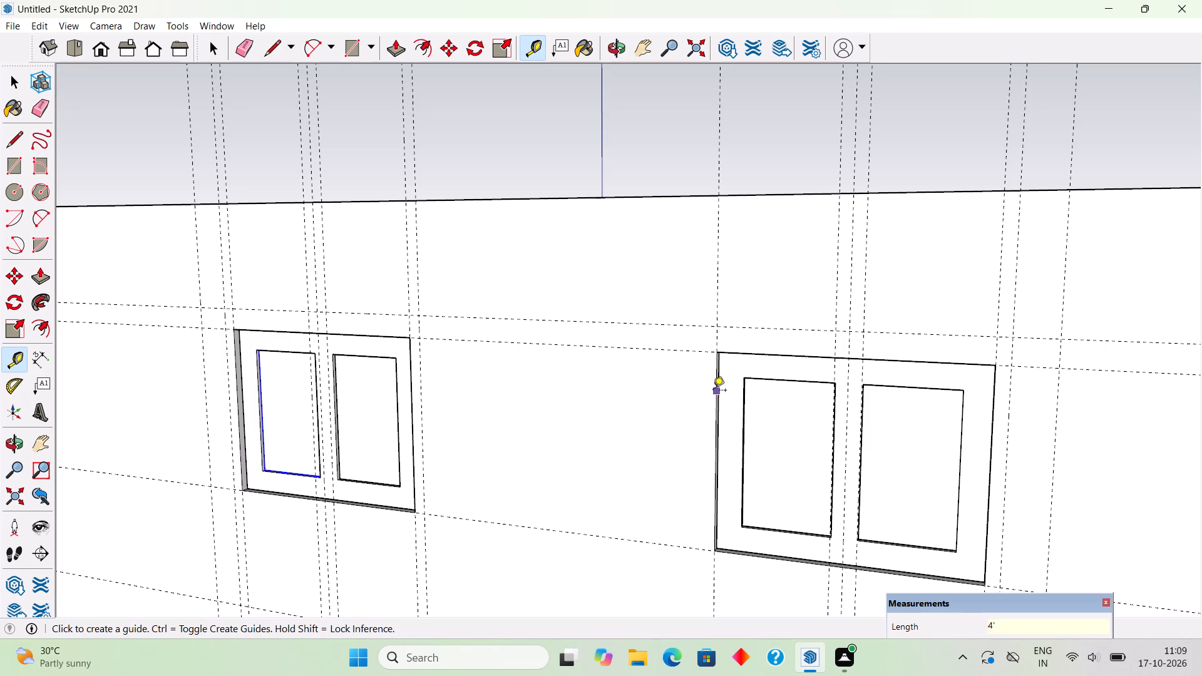
type("3\"")
key("Return")
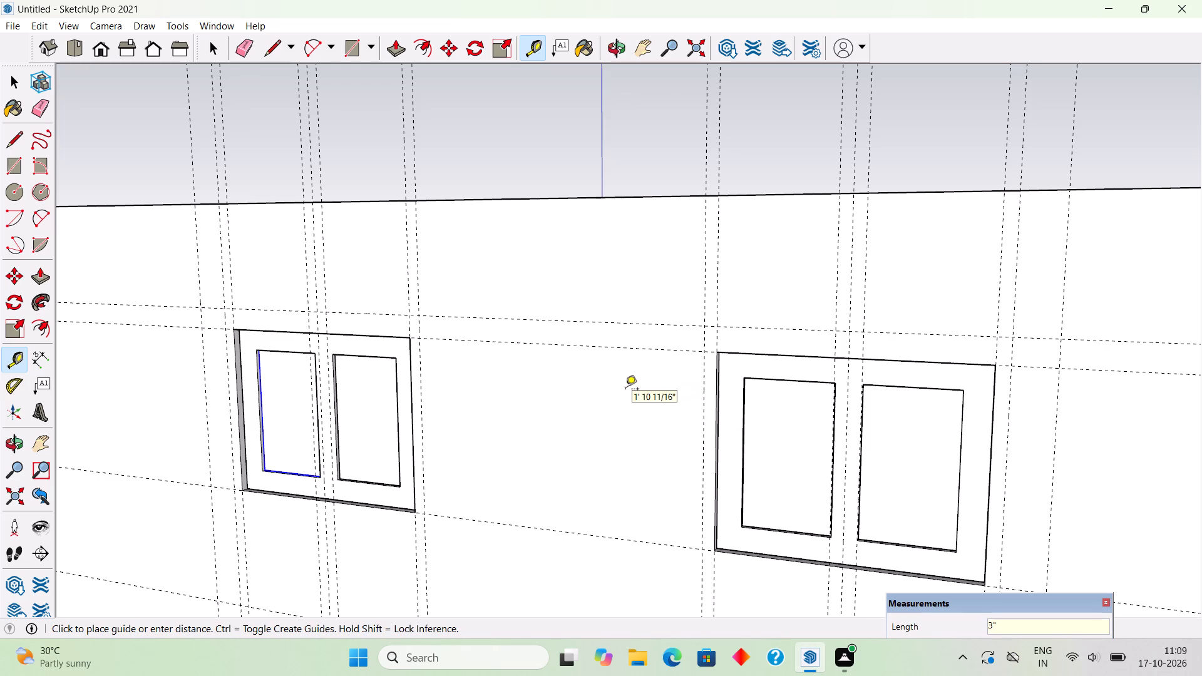
Place a vertical guide 3' out in front of the wall, offset from the guide 3" outside the right window's right edge.
scroll(625, 390, "down", 7)
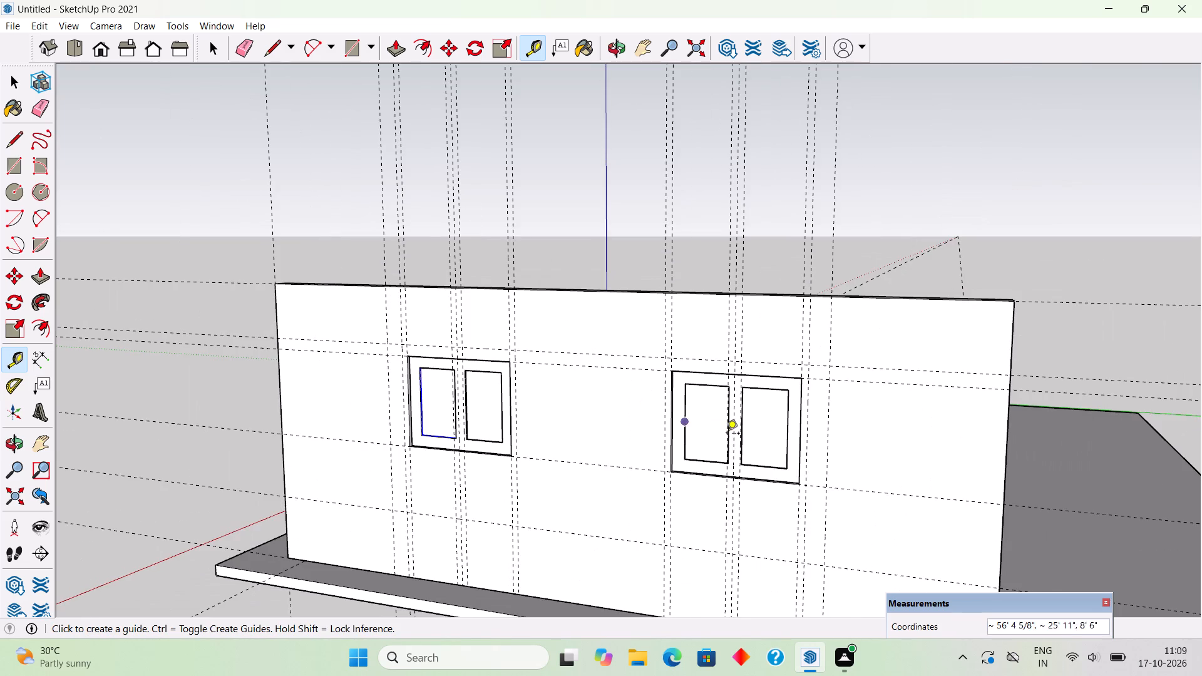
middle_click_drag(716, 458, 684, 461)
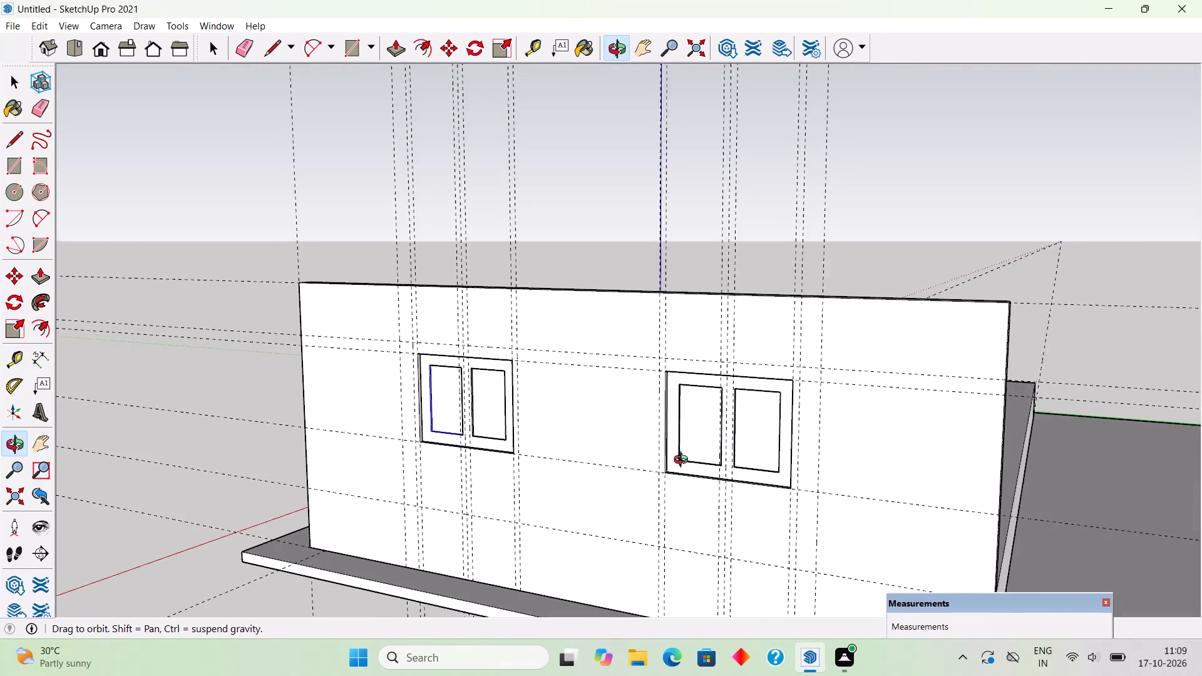
middle_click_drag(684, 461, 578, 464)
scroll(759, 439, "up", 4)
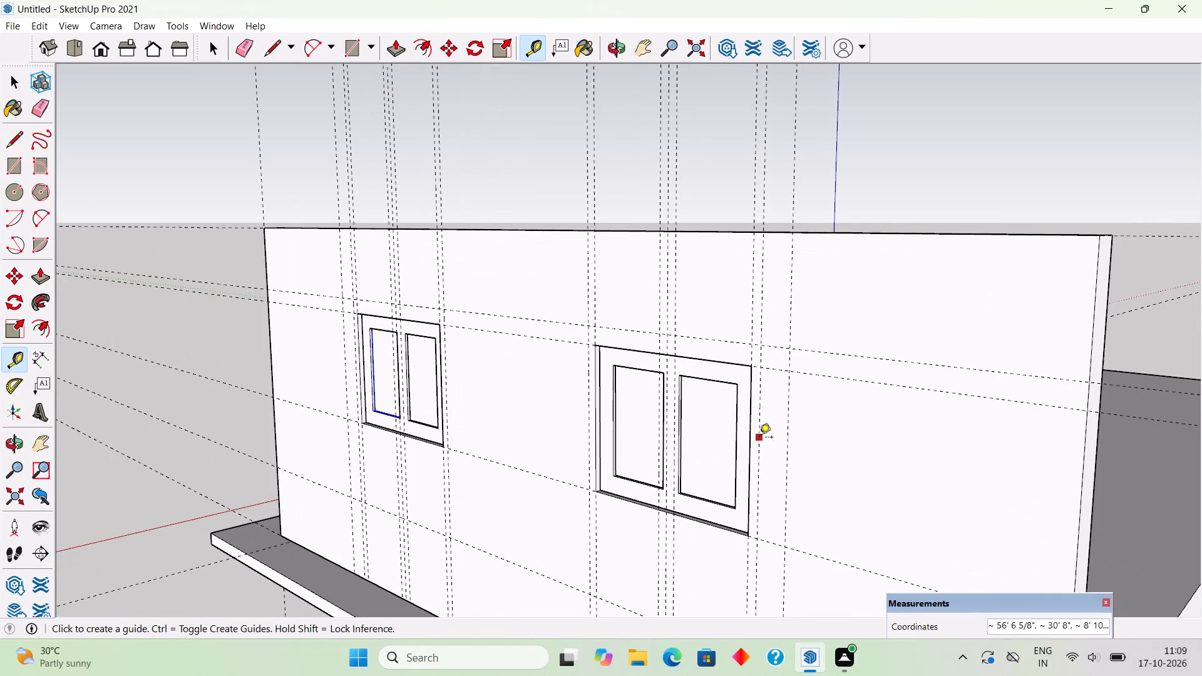
left_click(759, 438)
scroll(654, 473, "down", 7)
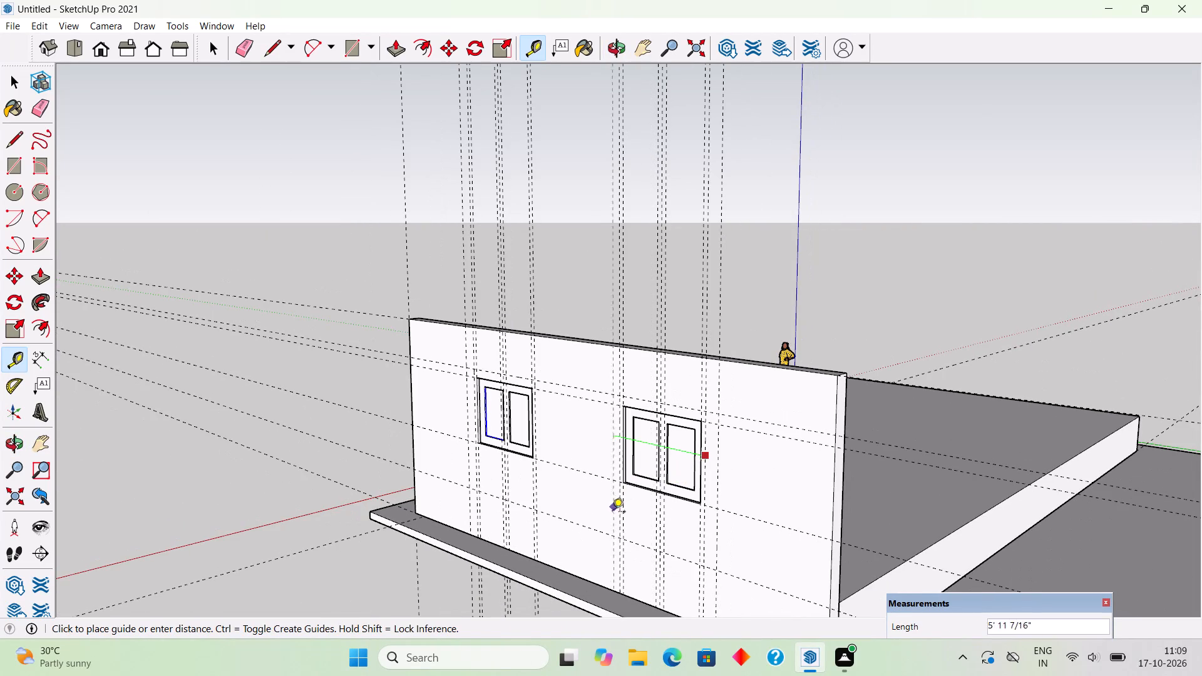
middle_click_drag(542, 535, 324, 442)
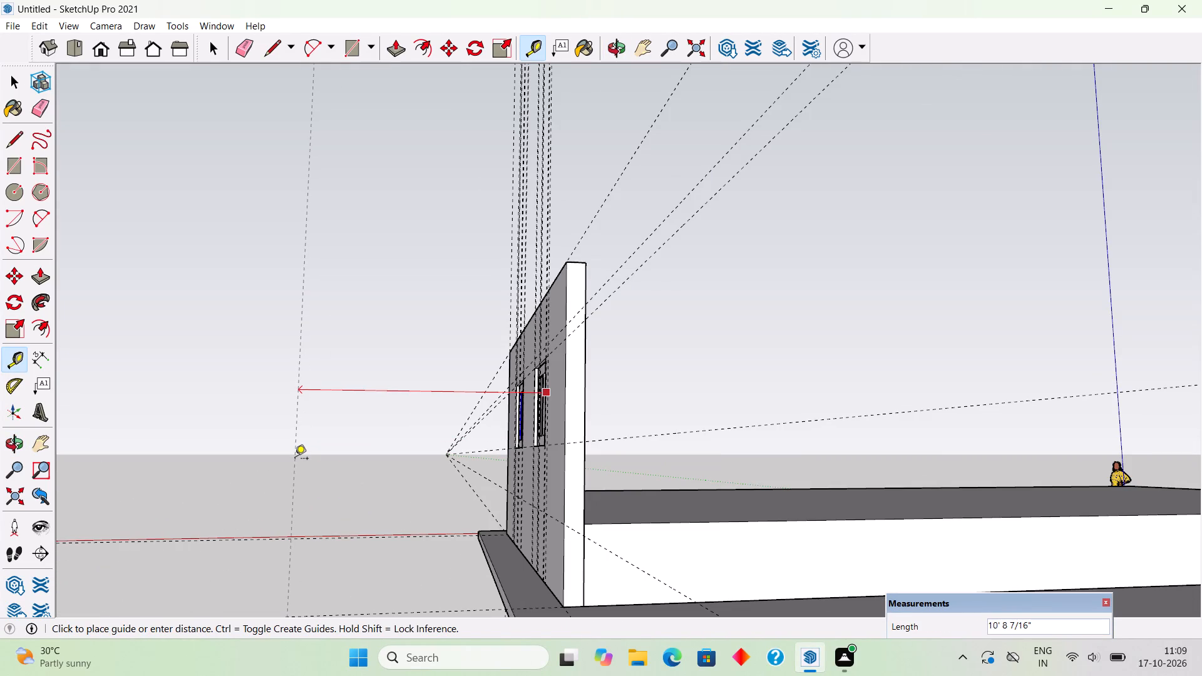
type("3'")
key("Return")
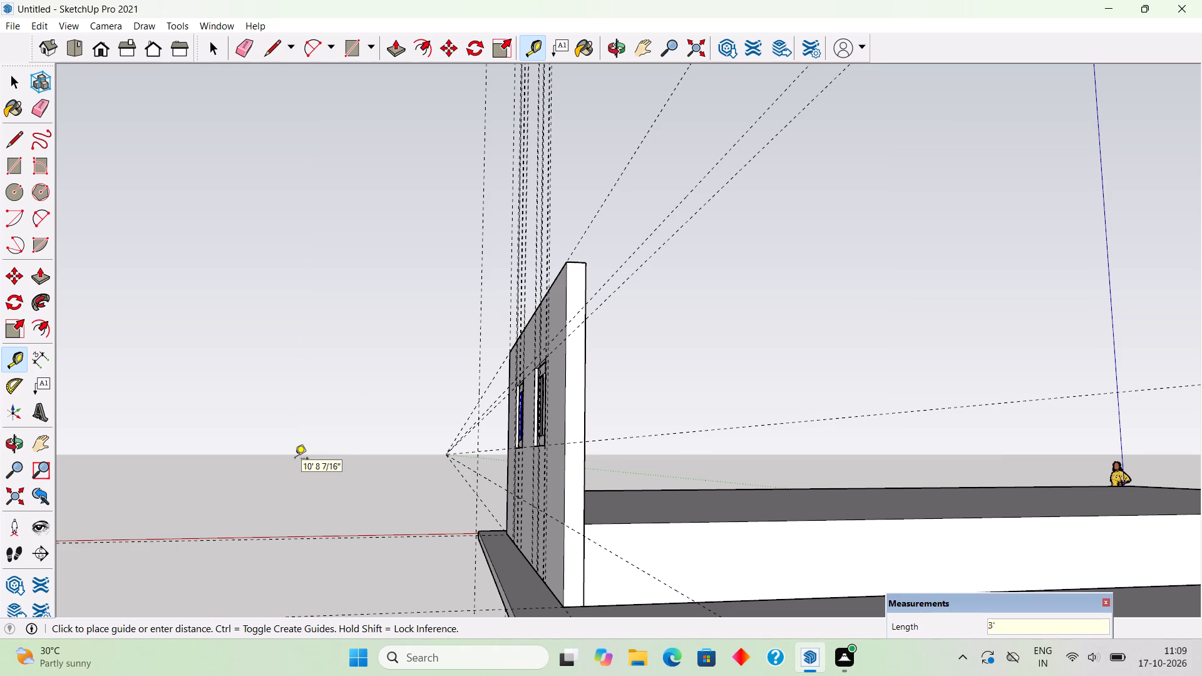
Examine the vertical guide standing in front of the wall and its alignment with the window guides from several angles.
middle_click_drag(438, 488, 699, 565)
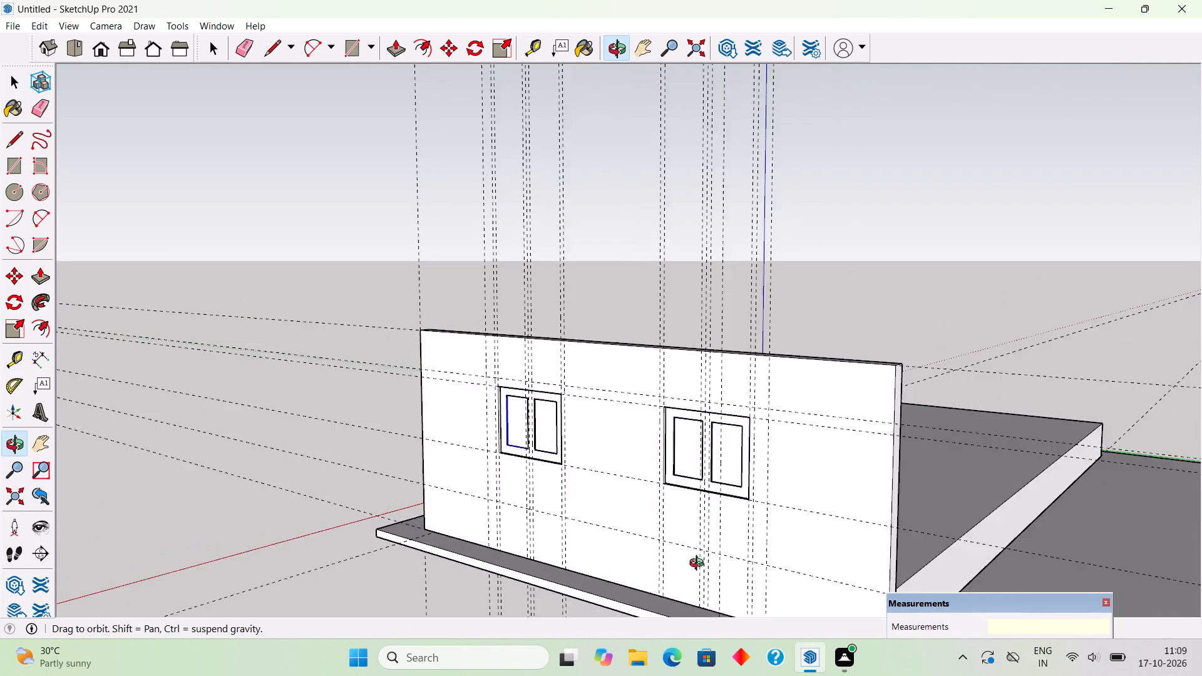
middle_click_drag(699, 565, 958, 578)
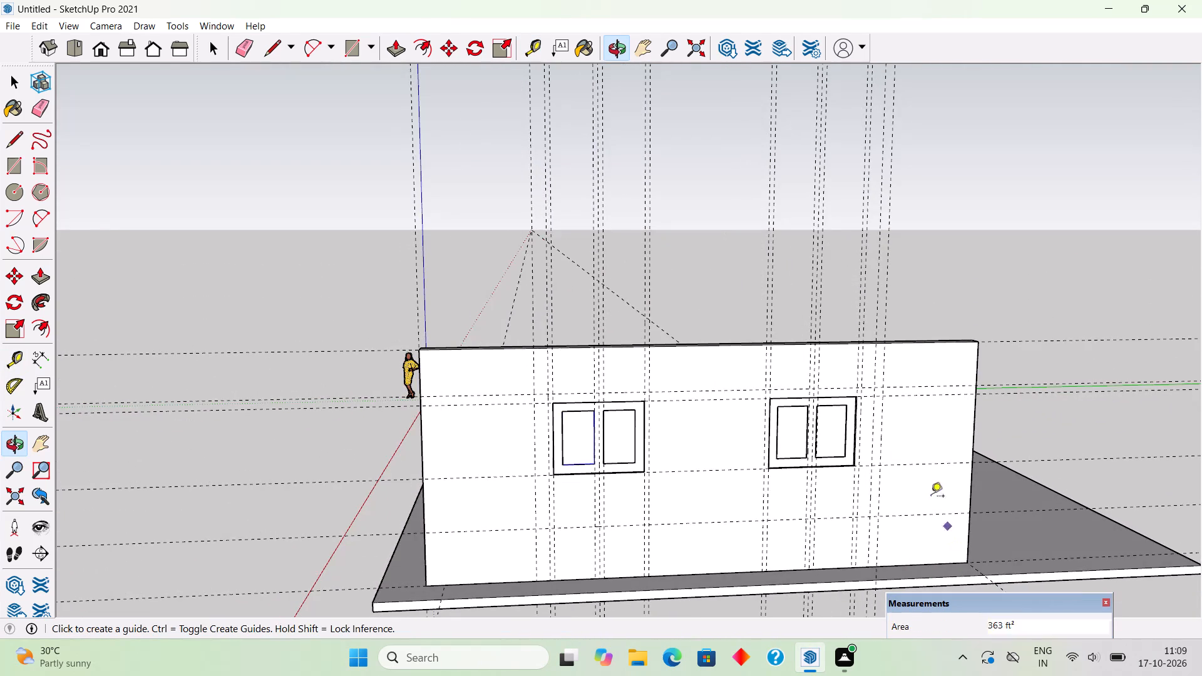
scroll(838, 402, "up", 3)
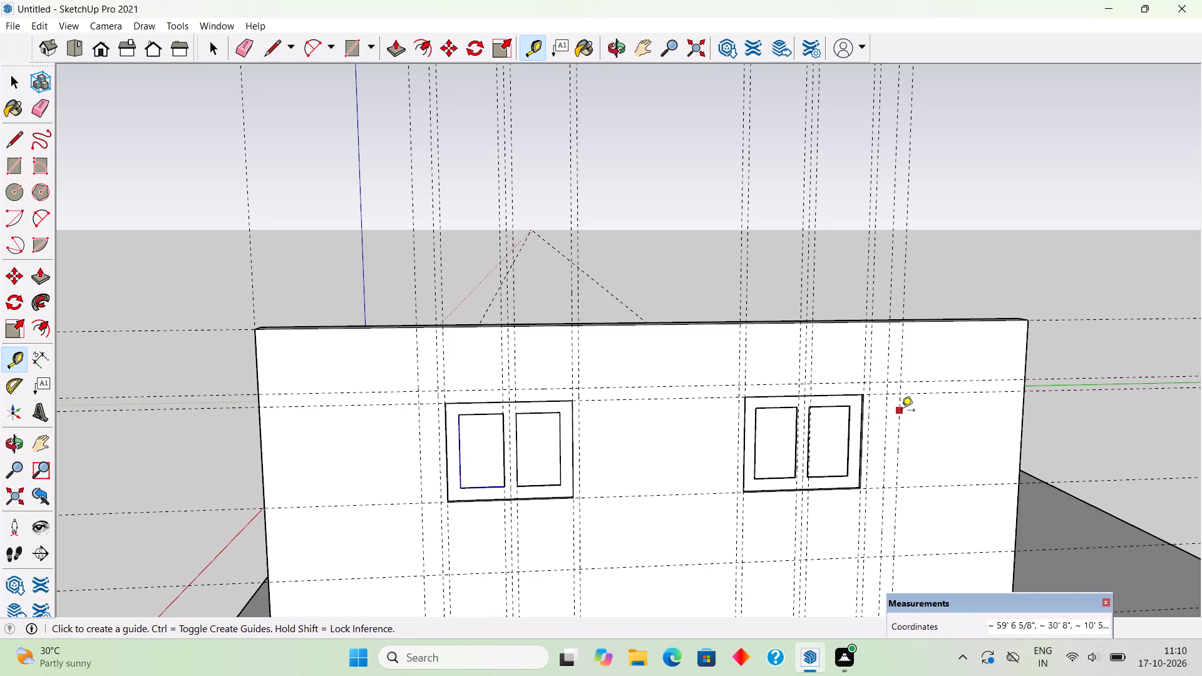
middle_click_drag(897, 412, 379, 370)
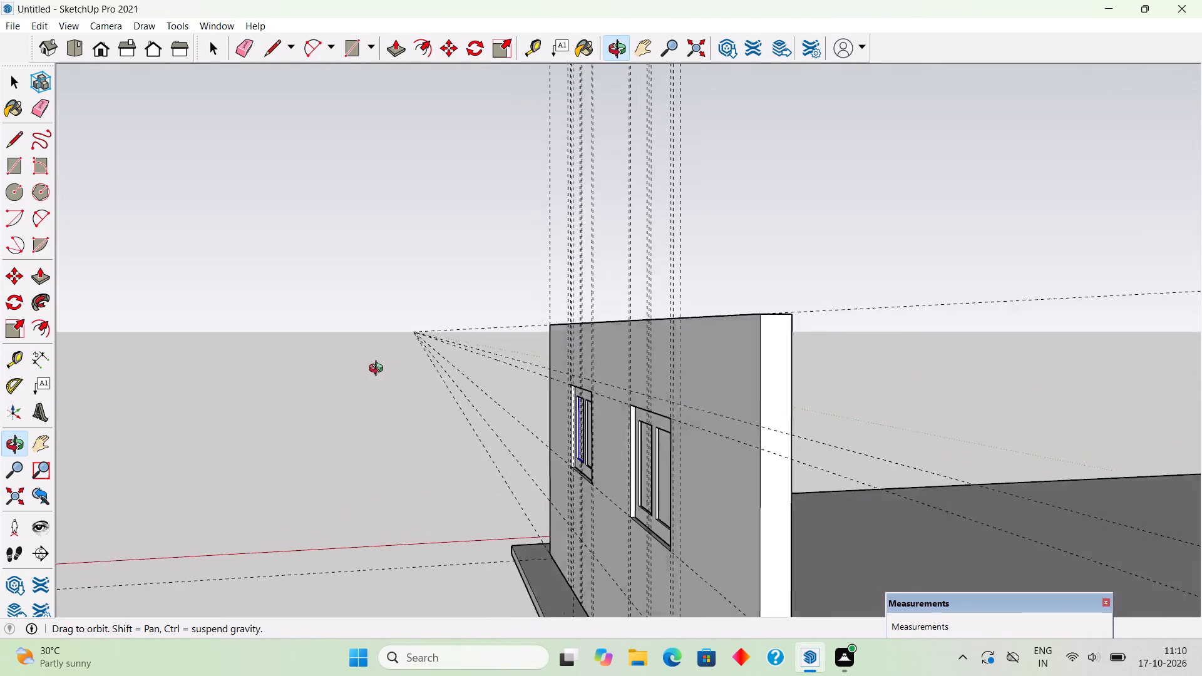
middle_click_drag(379, 370, 326, 415)
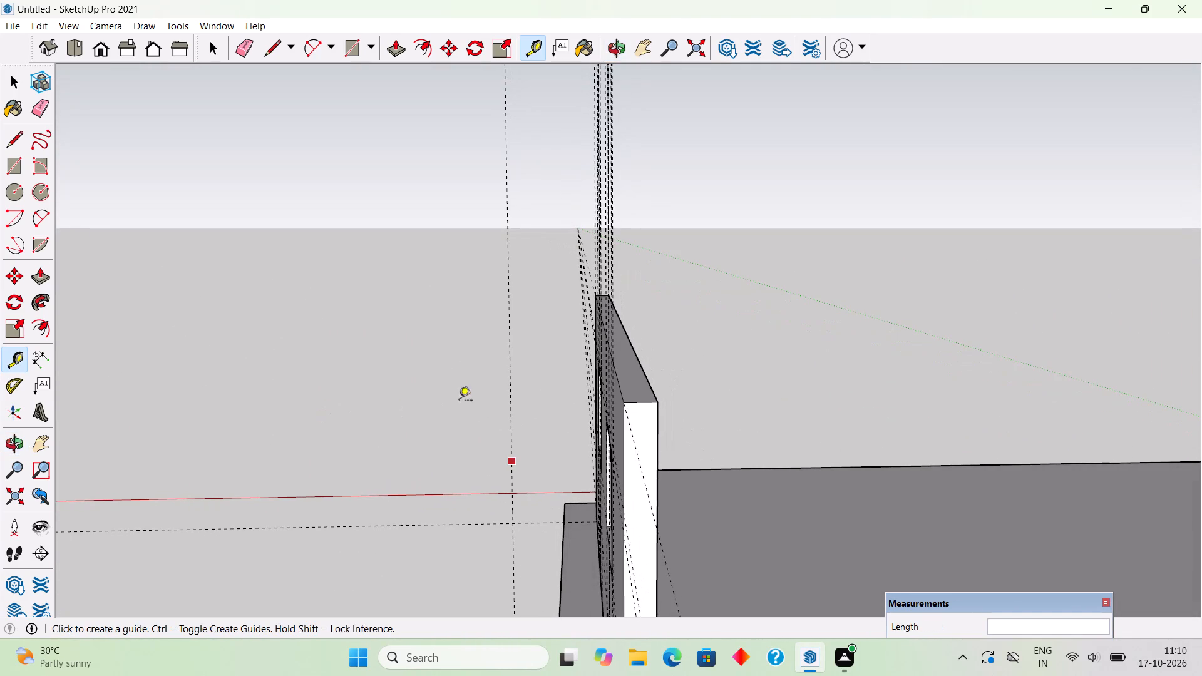
scroll(505, 394, "up", 2)
middle_click_drag(582, 445, 592, 501)
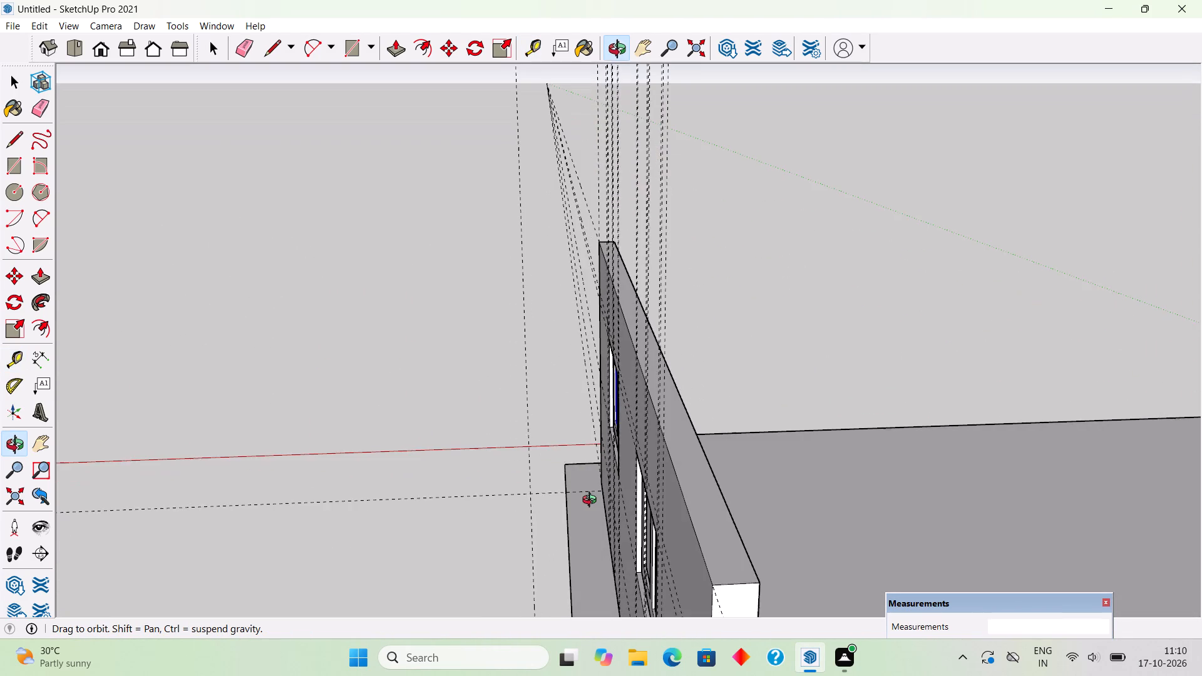
middle_click_drag(592, 501, 577, 458)
key("t")
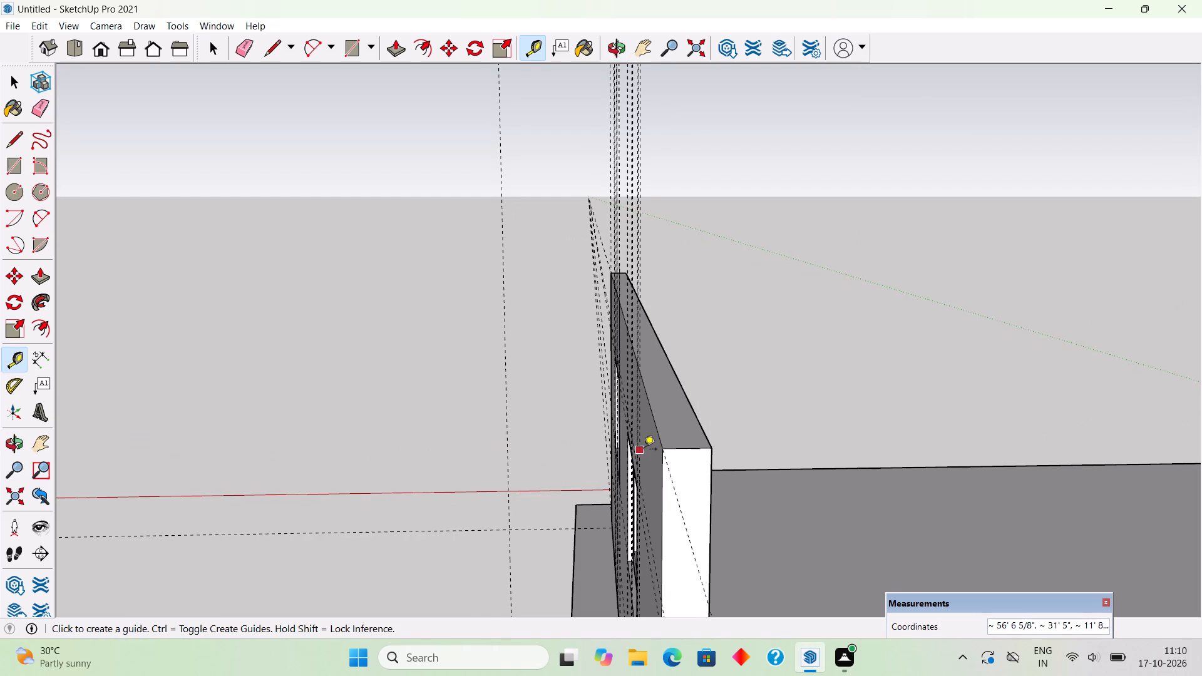
scroll(644, 449, "up", 4)
middle_click_drag(659, 448, 931, 447)
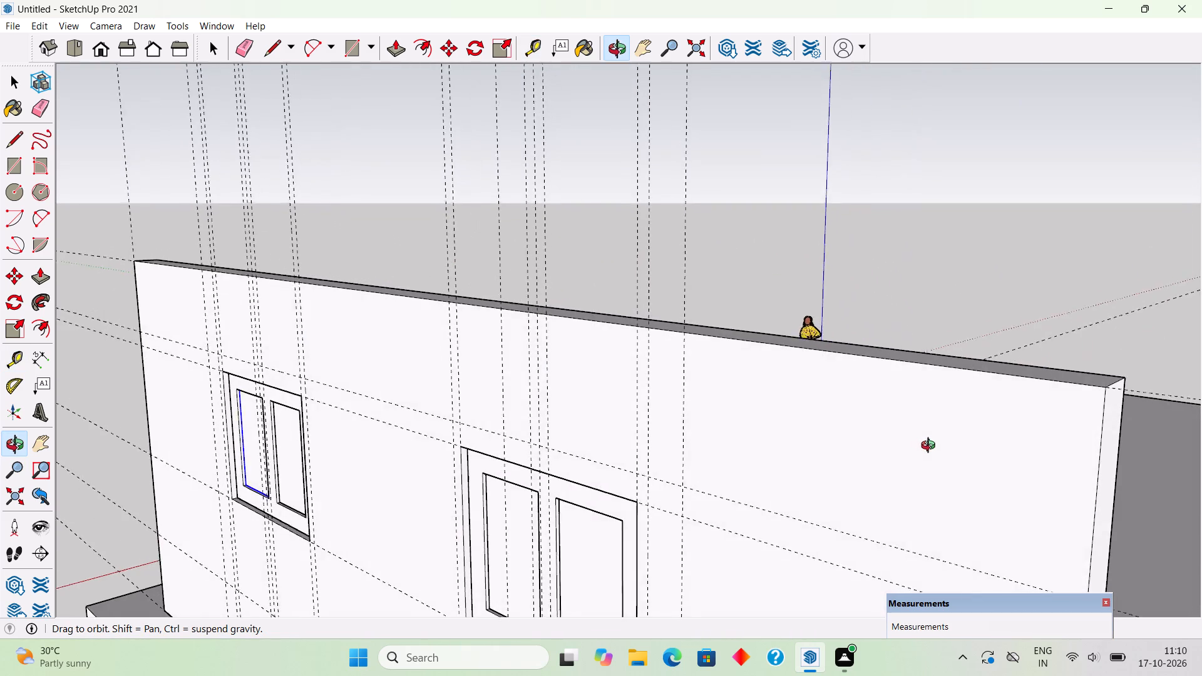
middle_click_drag(931, 447, 935, 473)
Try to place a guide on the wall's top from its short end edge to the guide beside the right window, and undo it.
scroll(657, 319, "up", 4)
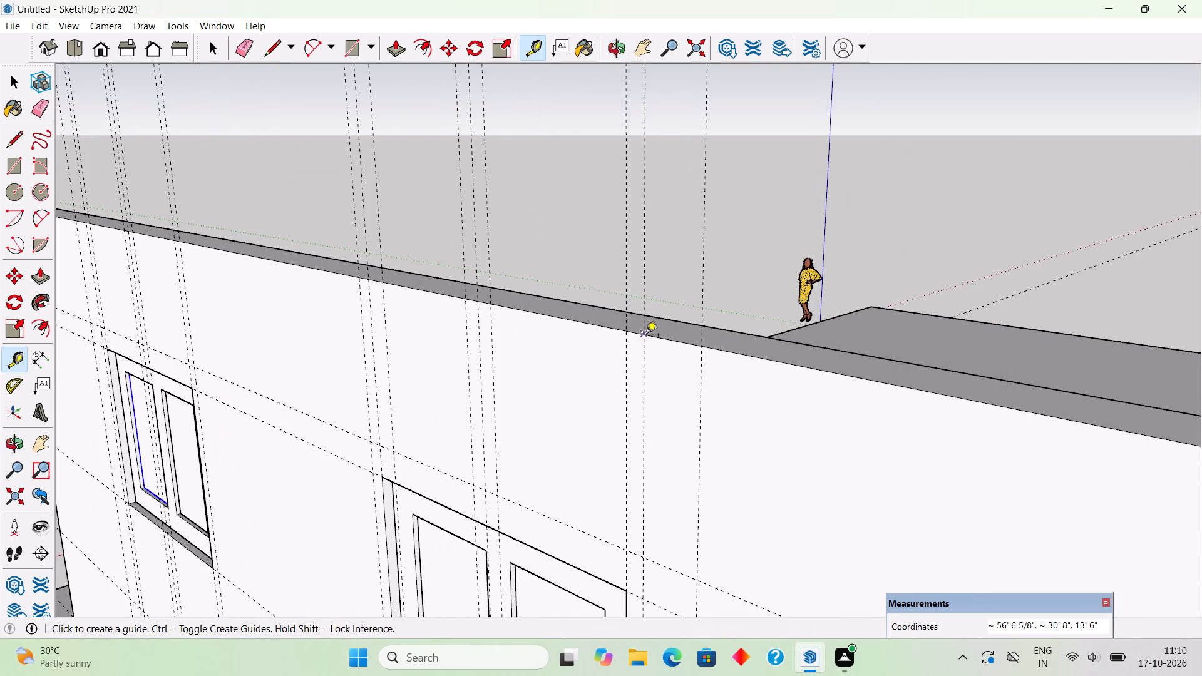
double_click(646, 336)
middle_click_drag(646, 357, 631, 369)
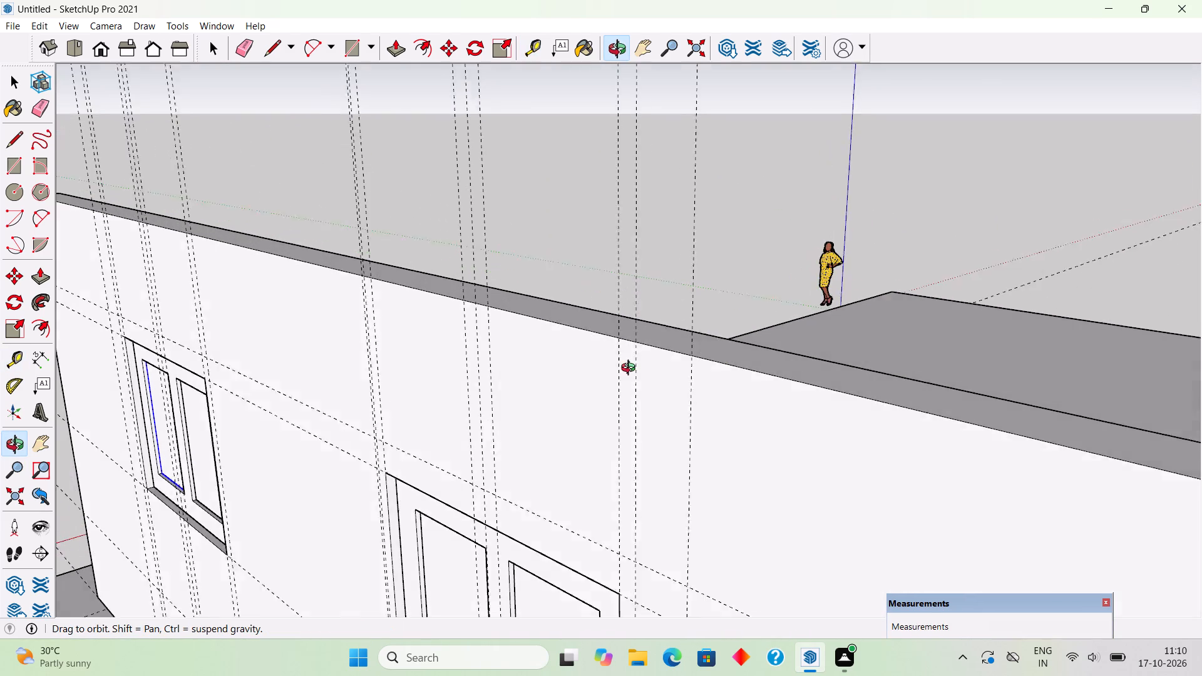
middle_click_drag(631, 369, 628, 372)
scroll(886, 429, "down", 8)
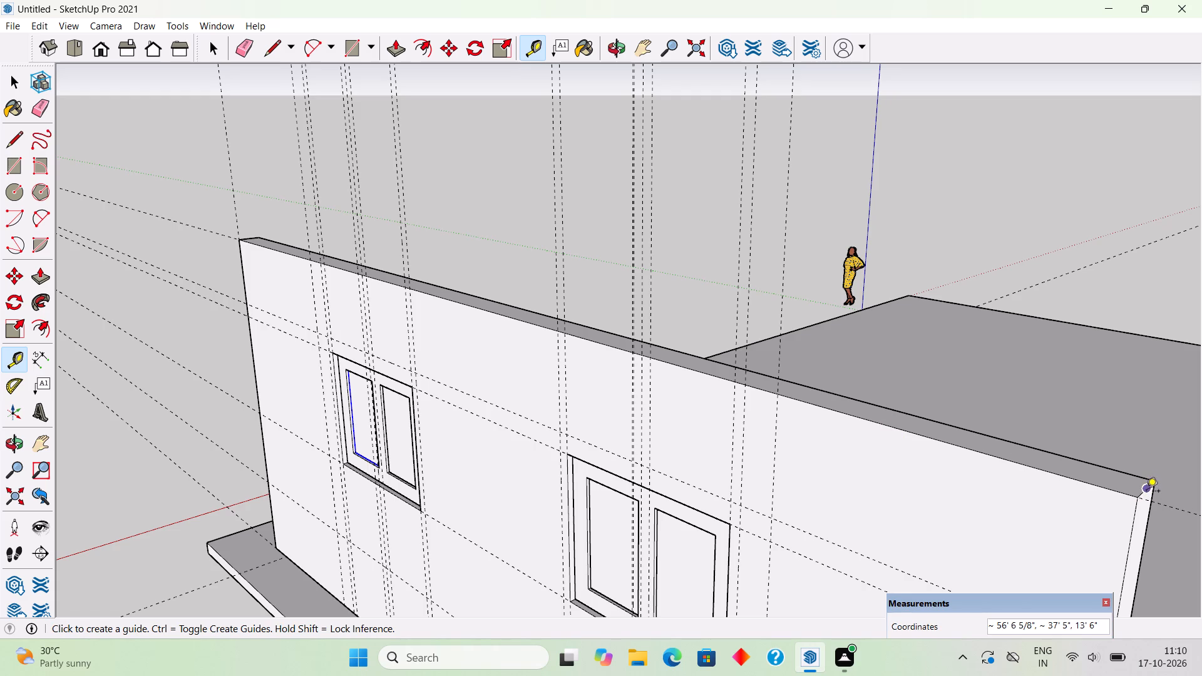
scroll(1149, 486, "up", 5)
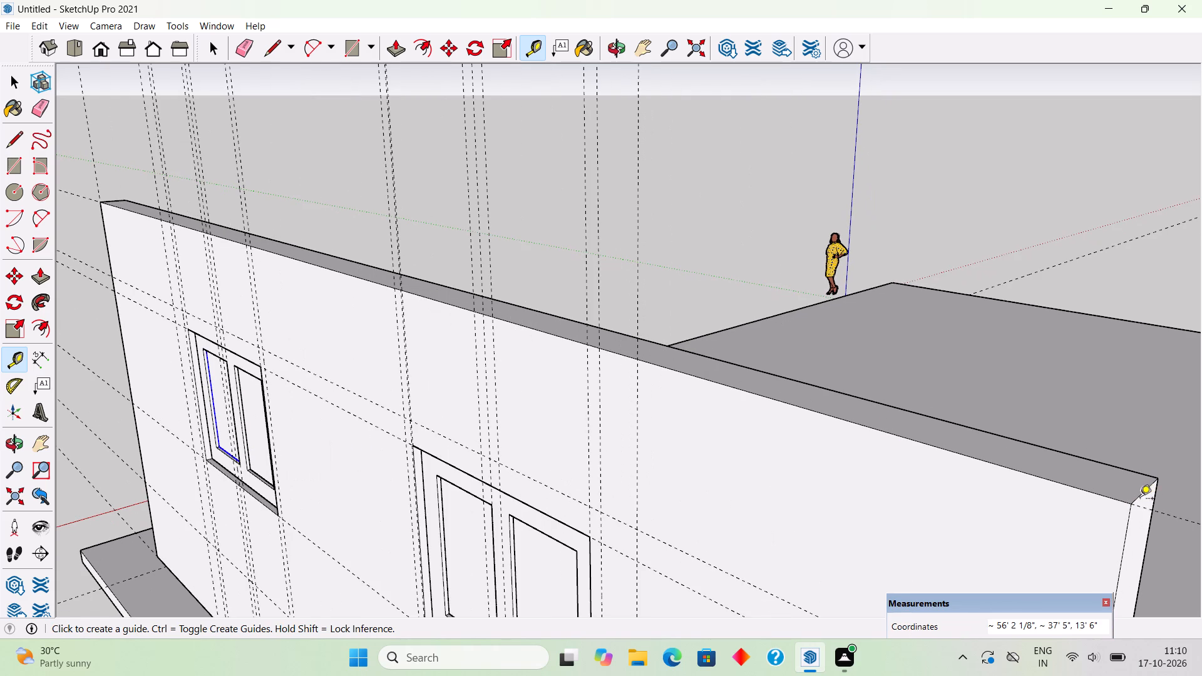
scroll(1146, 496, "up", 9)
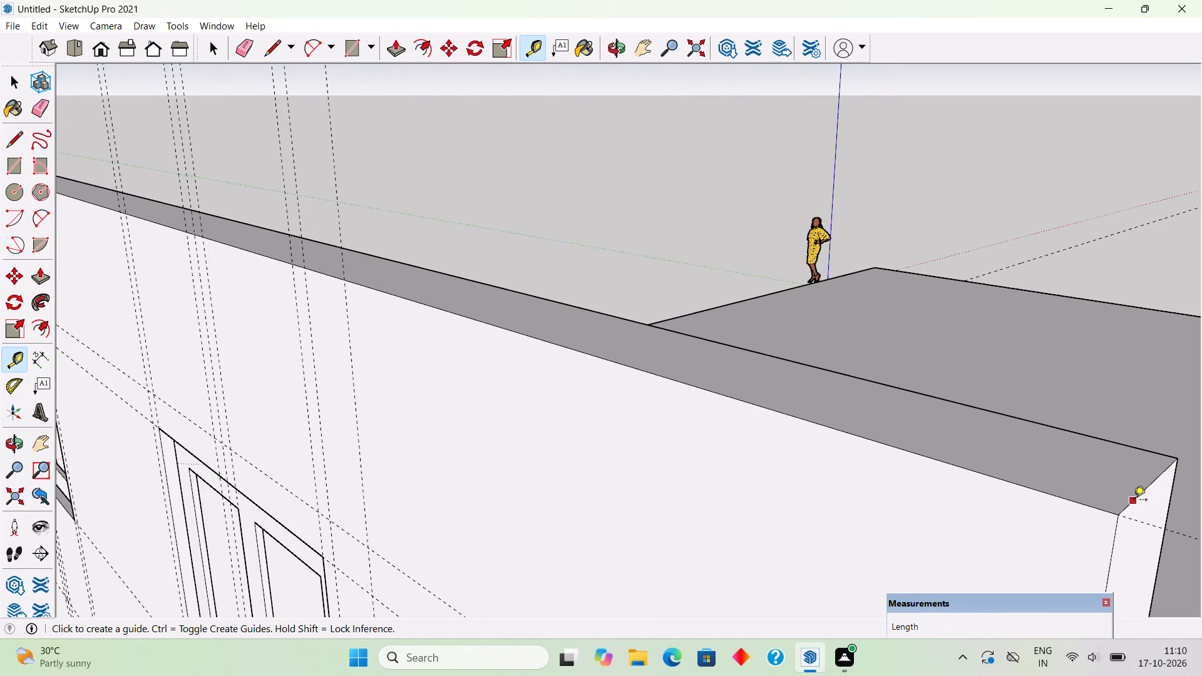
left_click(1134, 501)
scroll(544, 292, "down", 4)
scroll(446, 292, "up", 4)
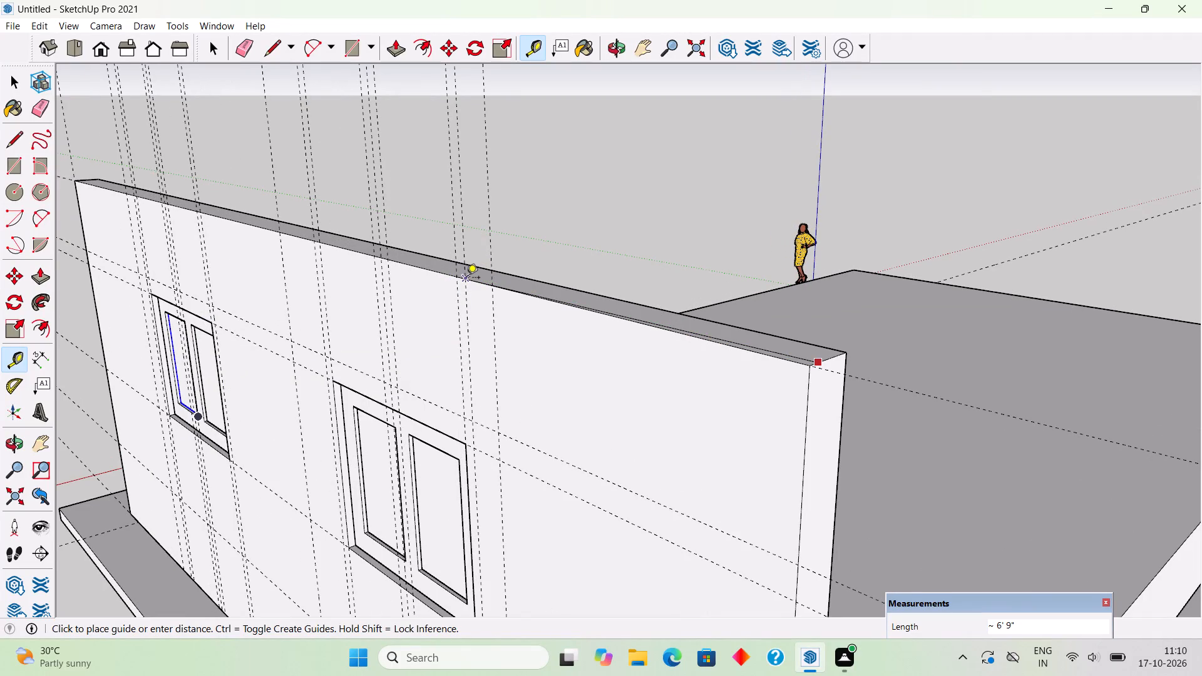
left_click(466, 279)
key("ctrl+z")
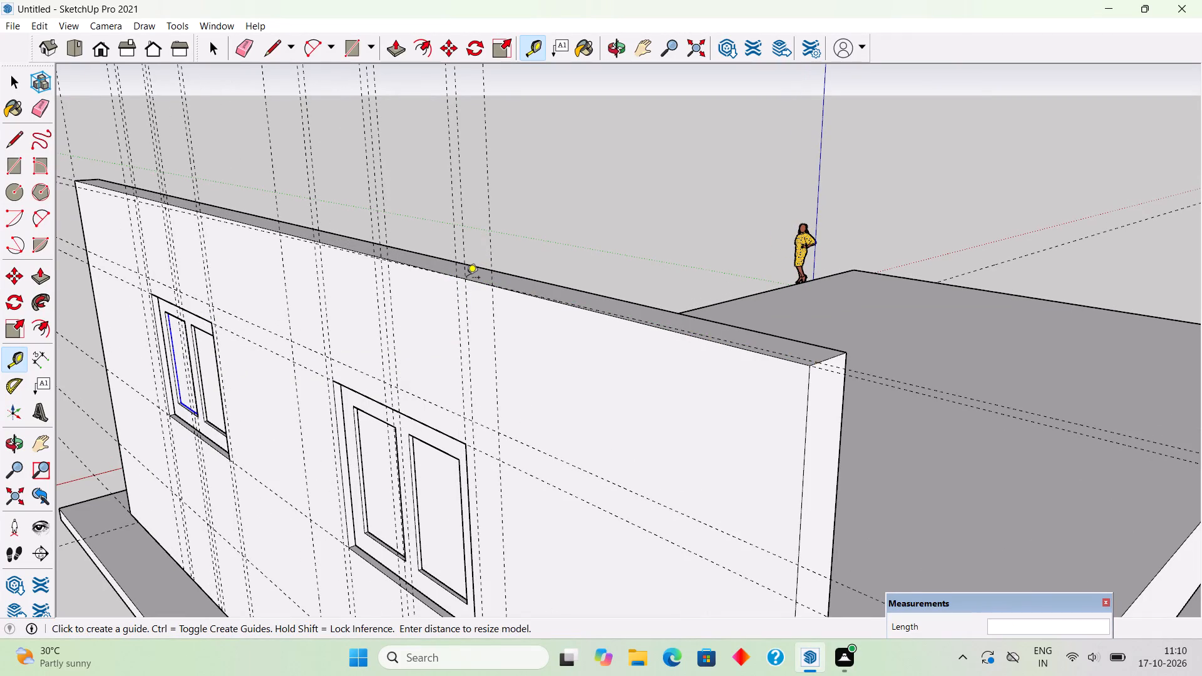
Place a guide across the wall's top, 6' 9" from its short end edge, at the guide beside the right window.
scroll(770, 407, "up", 2)
scroll(827, 356, "up", 4)
left_click(836, 346)
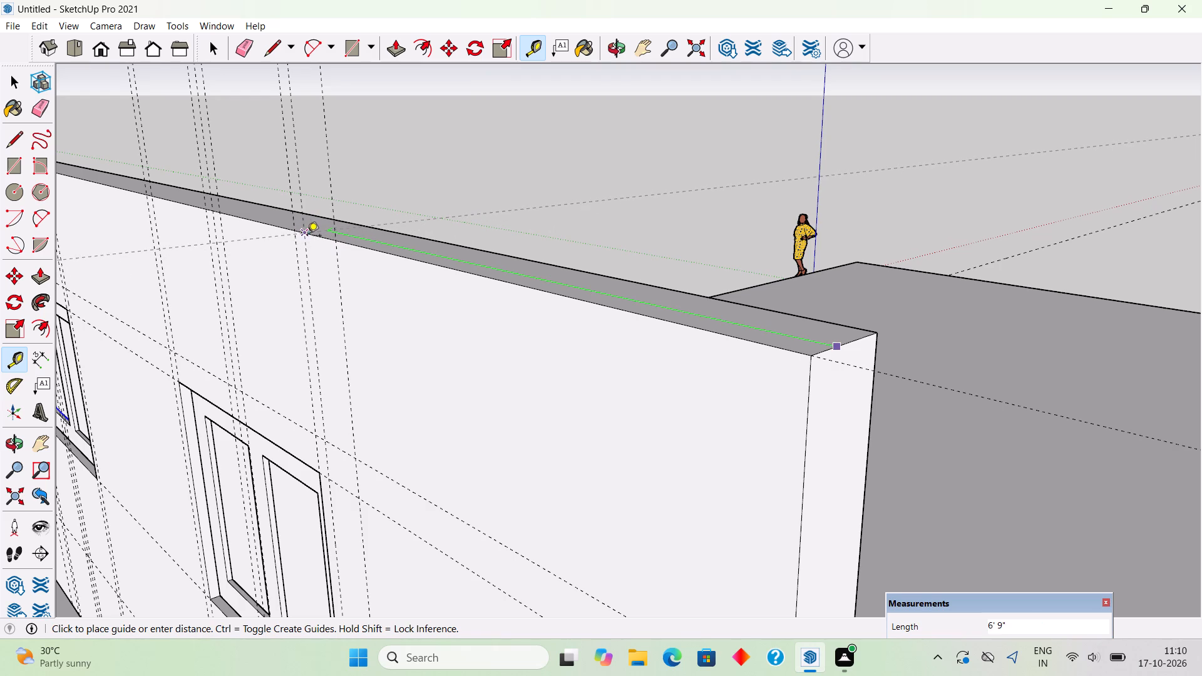
left_click(308, 237)
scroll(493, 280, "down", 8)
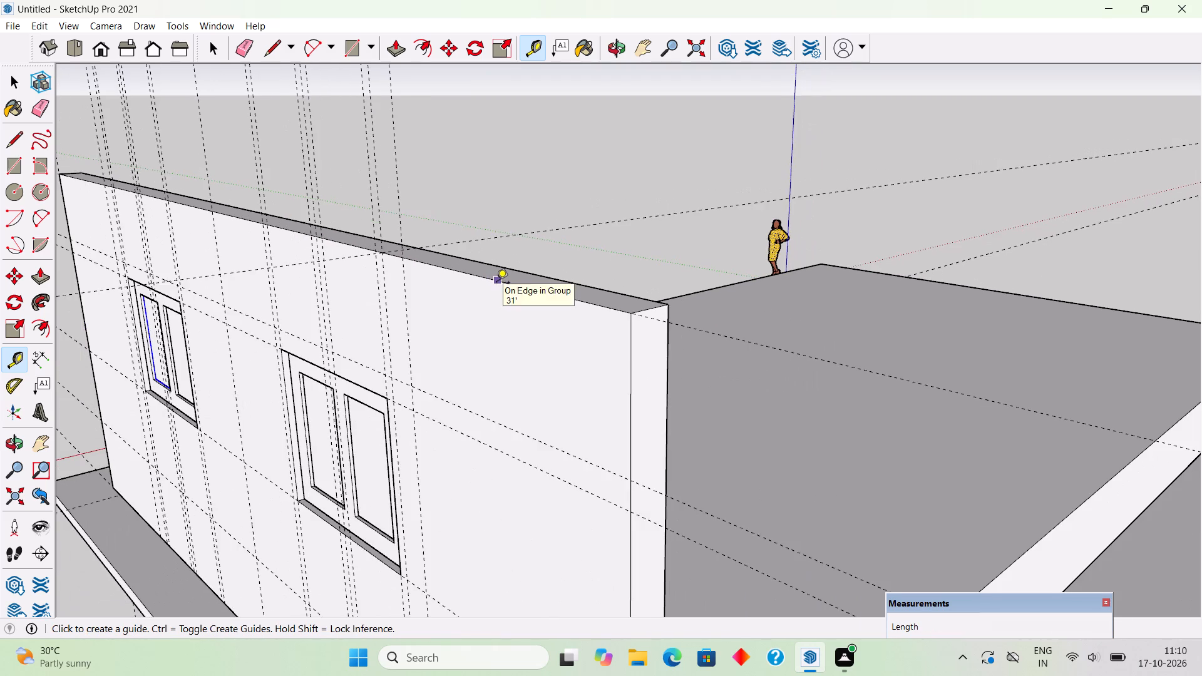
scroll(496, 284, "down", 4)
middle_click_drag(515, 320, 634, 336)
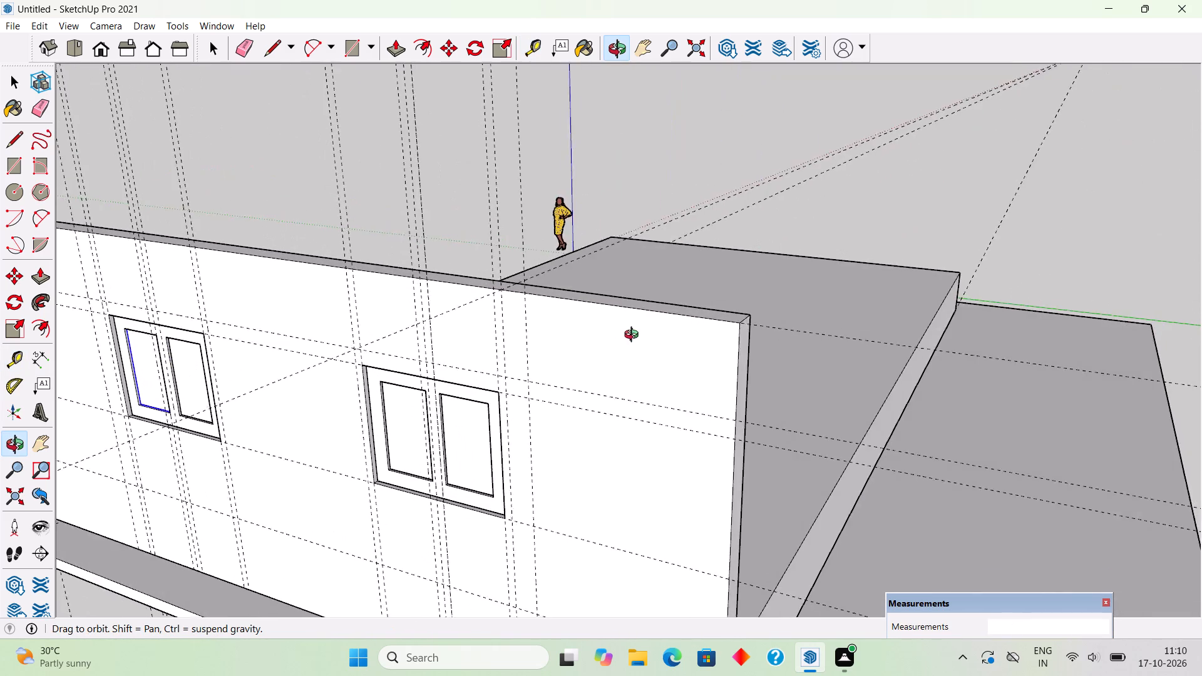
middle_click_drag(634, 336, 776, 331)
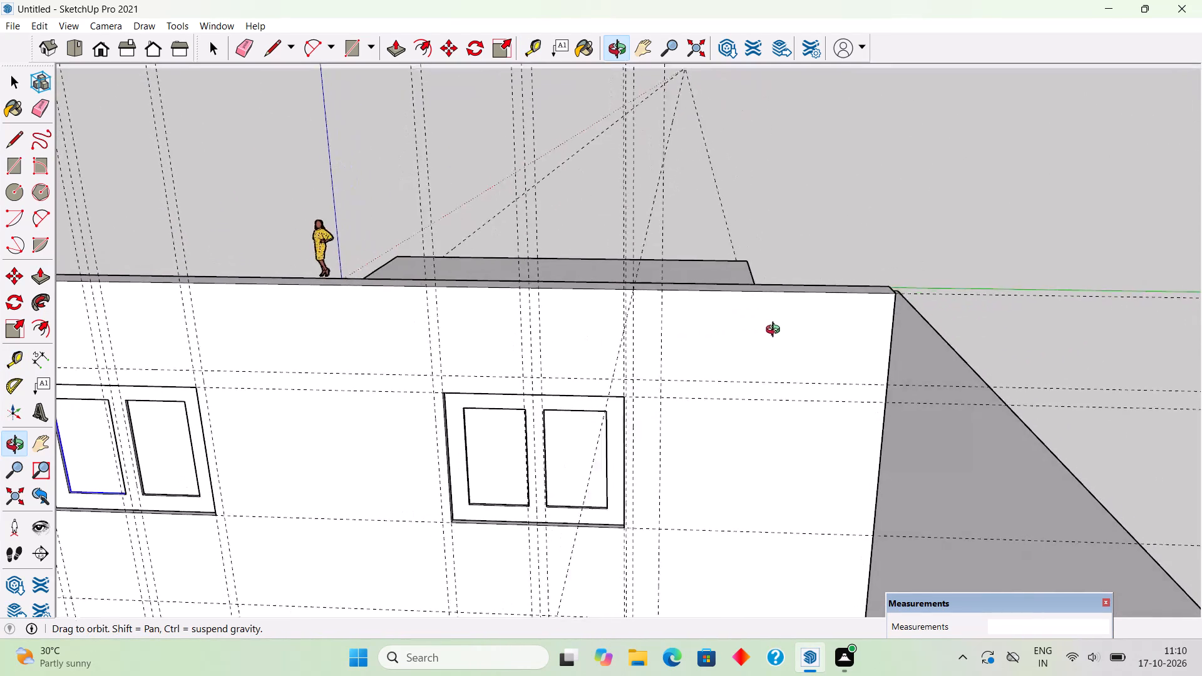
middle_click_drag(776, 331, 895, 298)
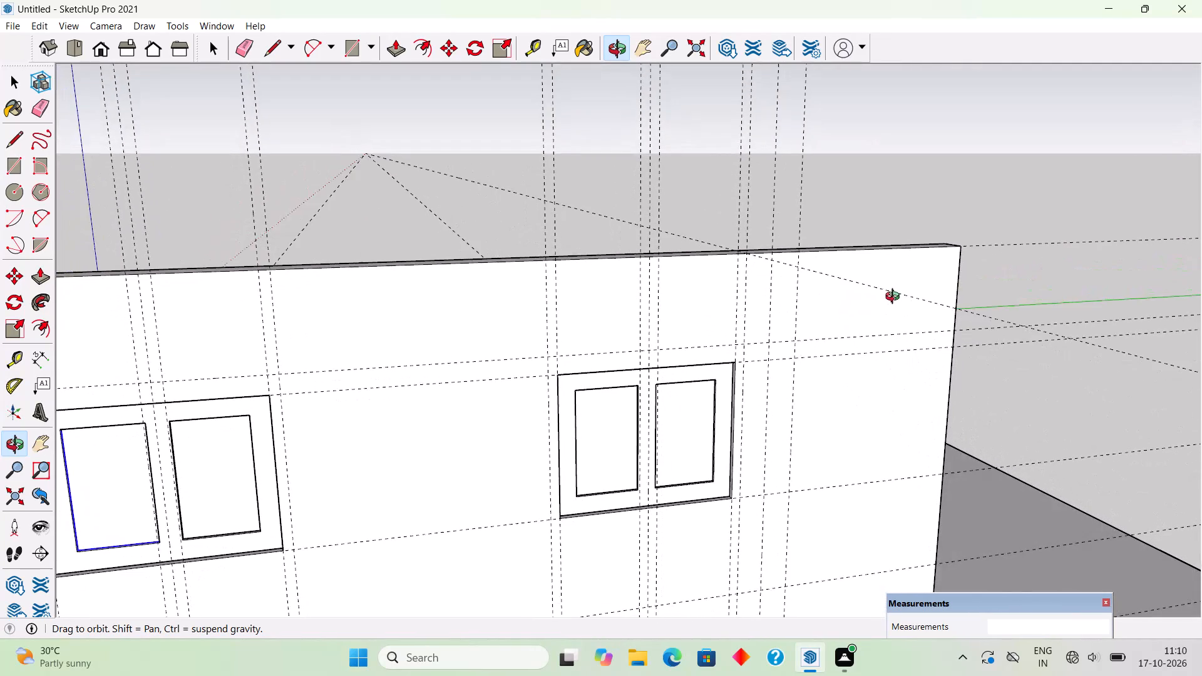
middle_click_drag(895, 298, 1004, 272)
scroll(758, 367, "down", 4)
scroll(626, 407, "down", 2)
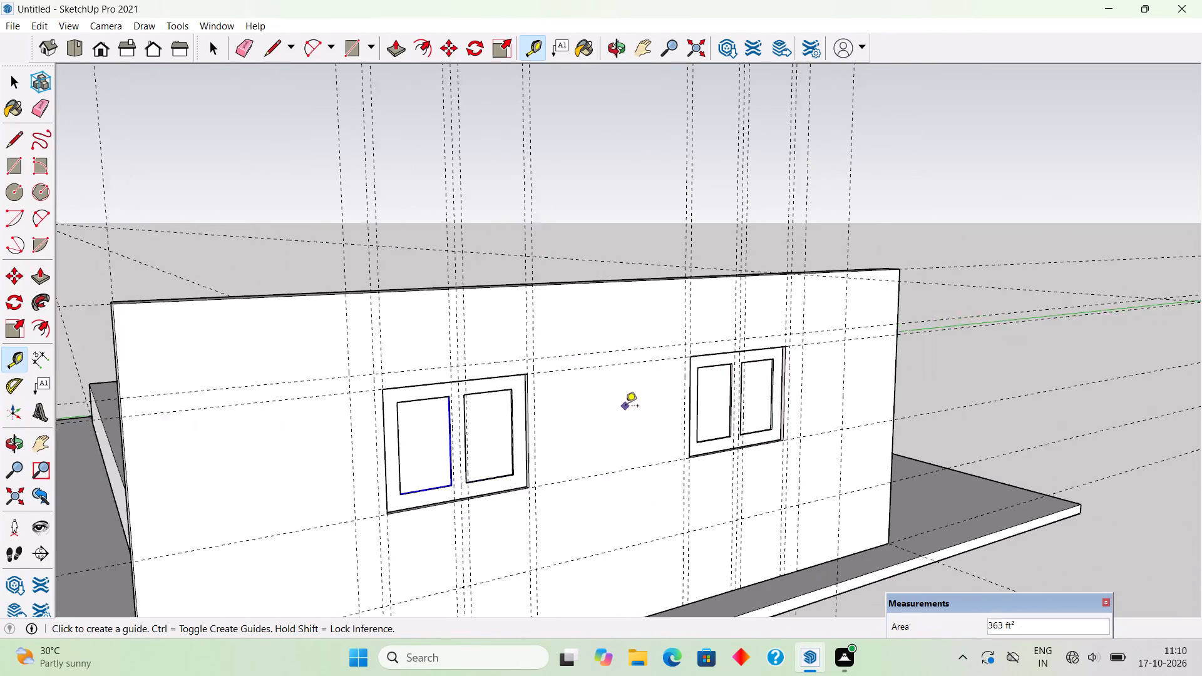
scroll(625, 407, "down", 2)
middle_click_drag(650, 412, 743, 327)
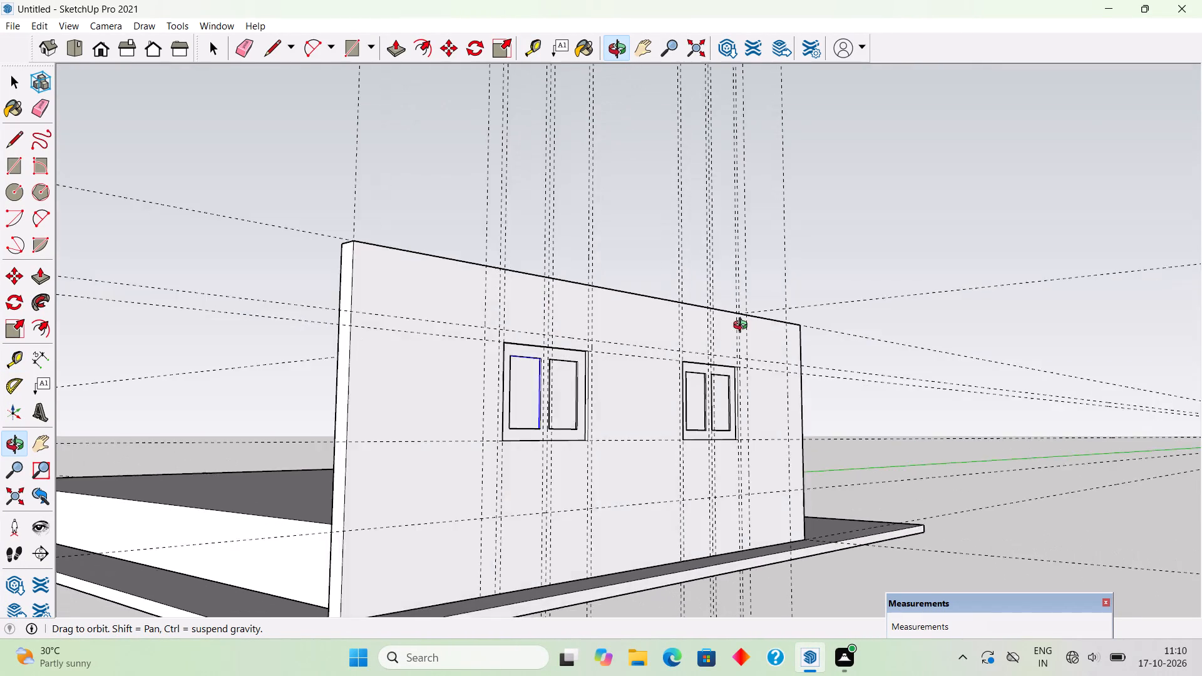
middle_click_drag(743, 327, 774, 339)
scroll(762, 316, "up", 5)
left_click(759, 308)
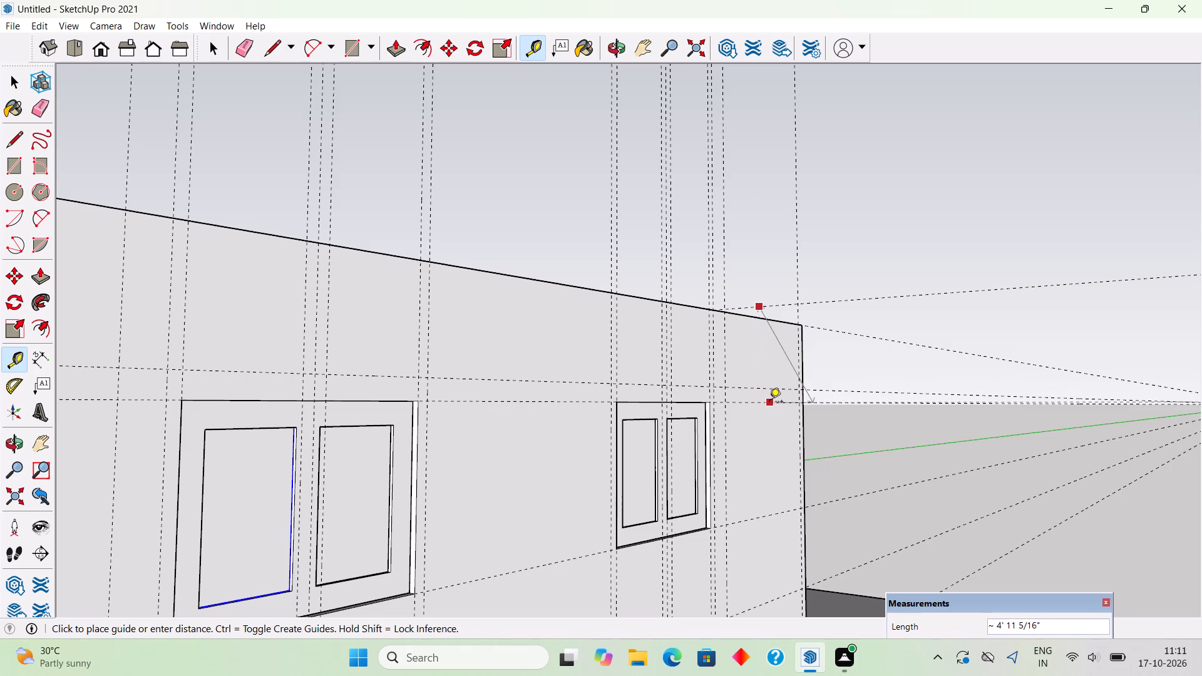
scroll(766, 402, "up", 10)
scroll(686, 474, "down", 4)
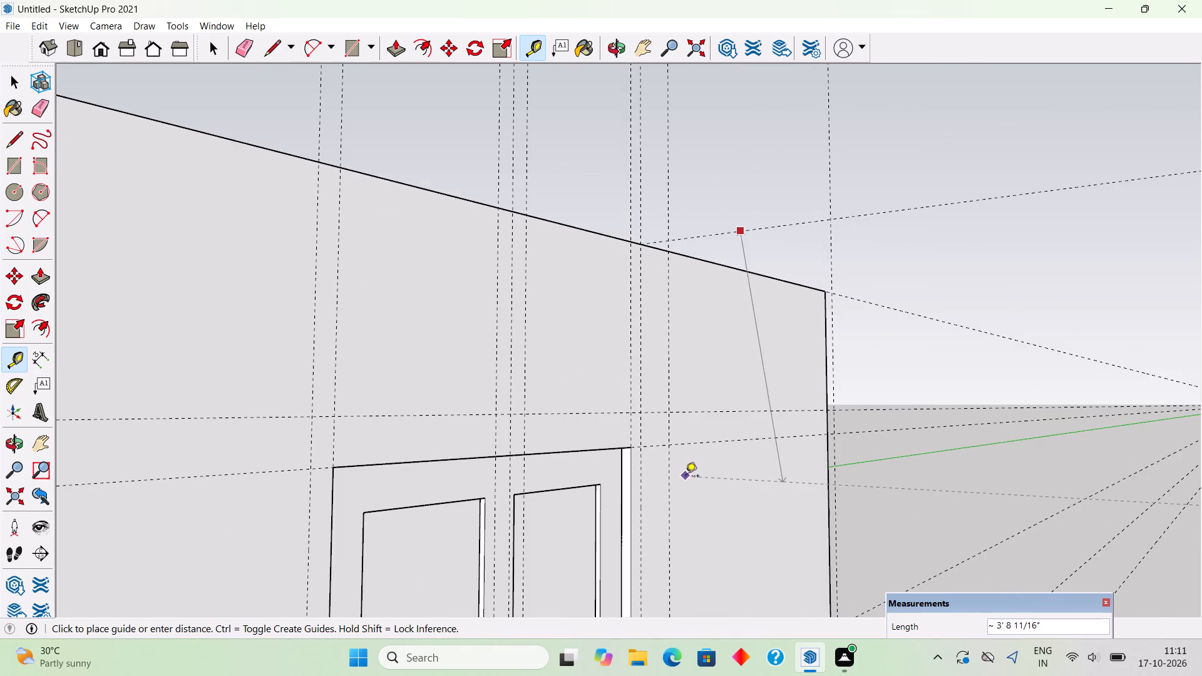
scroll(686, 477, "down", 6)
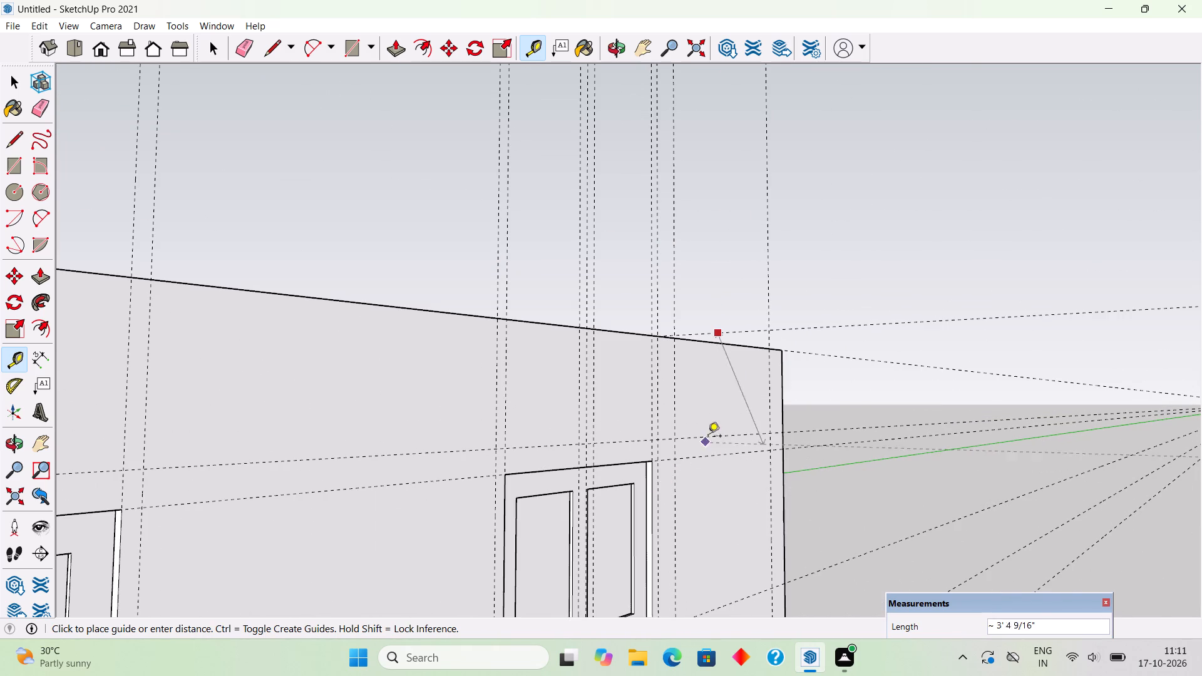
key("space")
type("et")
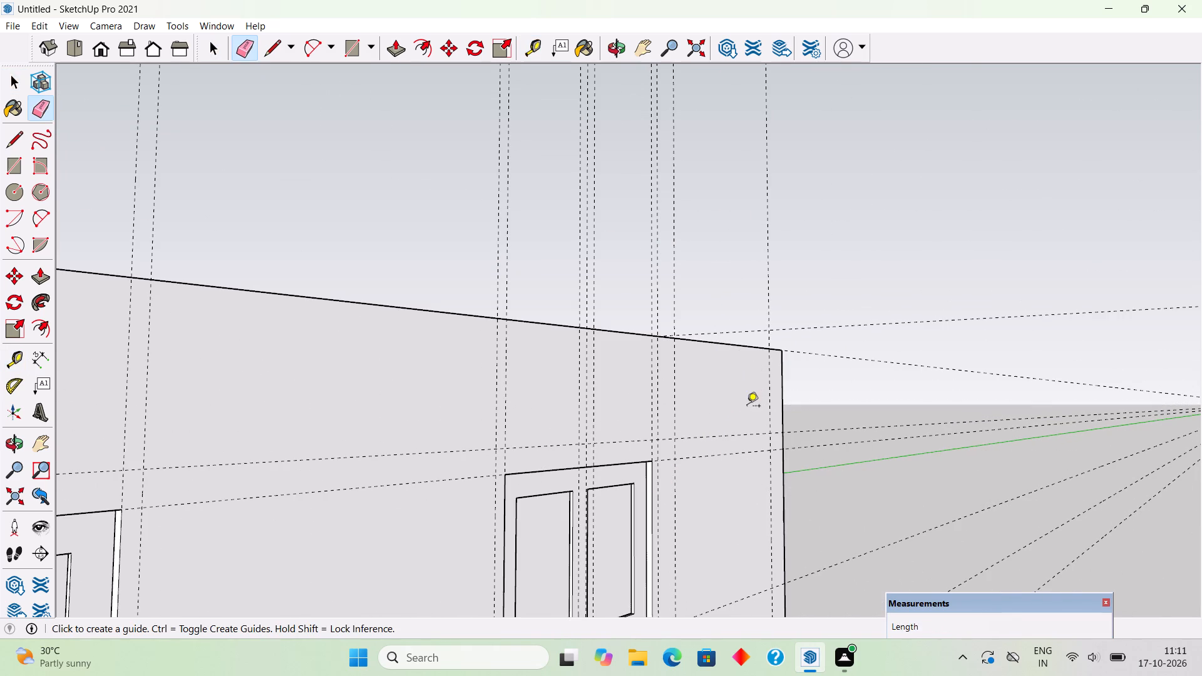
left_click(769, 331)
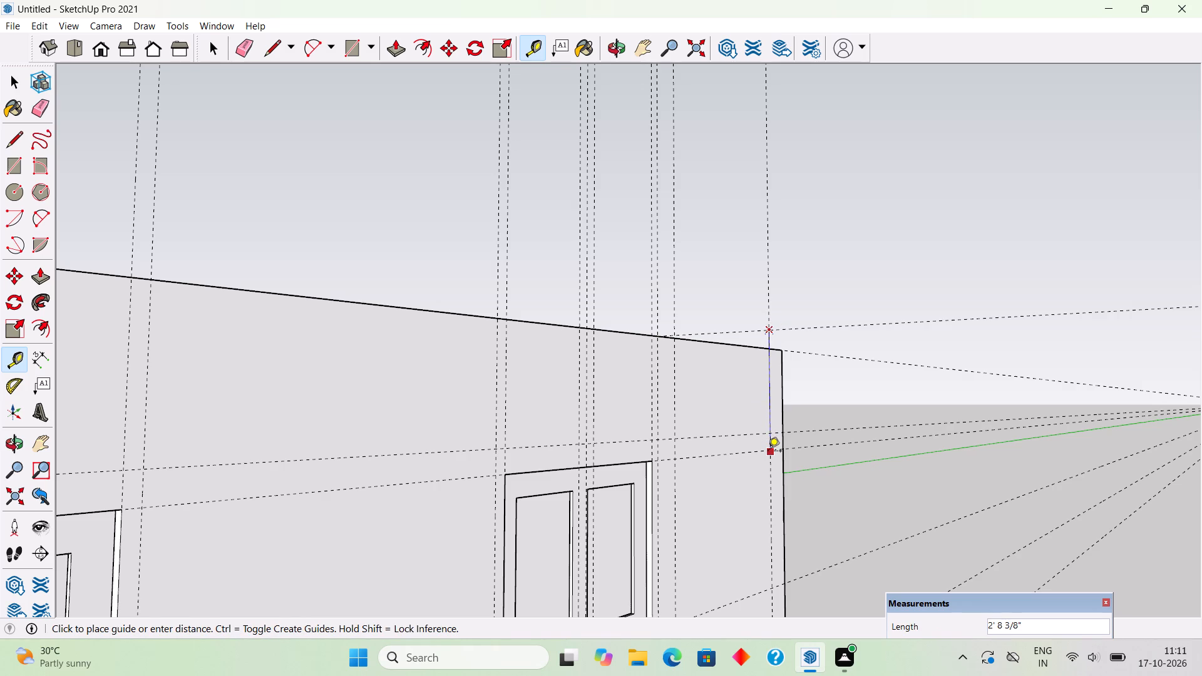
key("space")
Measure the distance from the wall's top edge down to the guide just above the right window.
key("t")
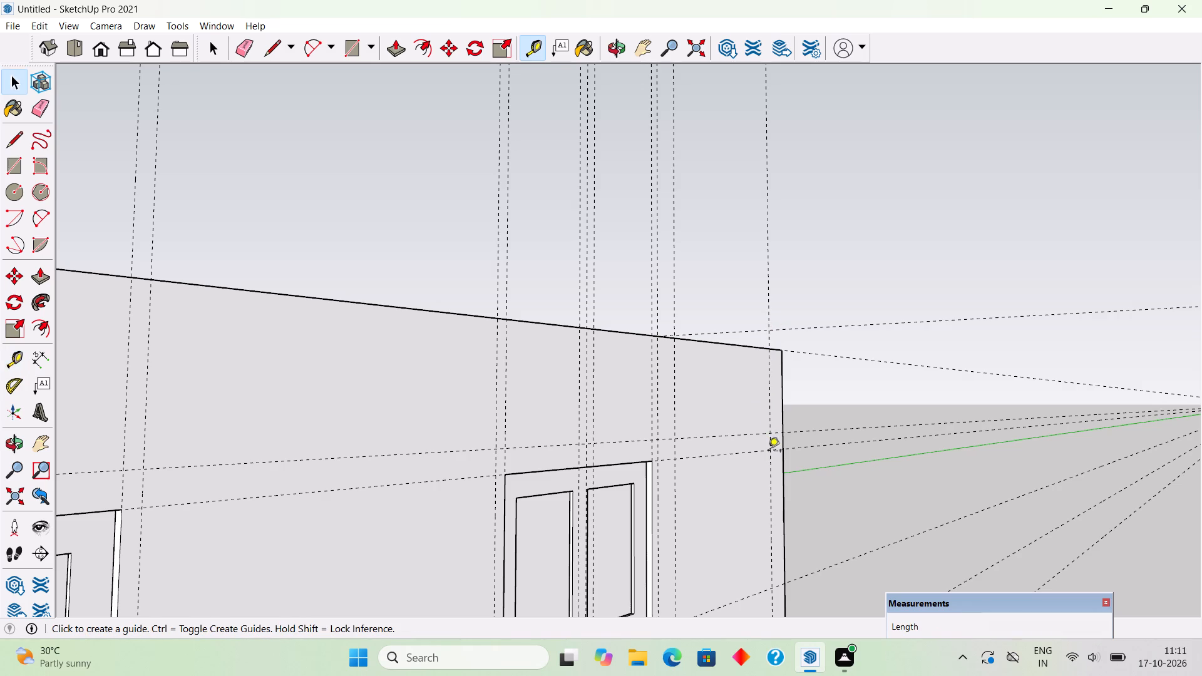
left_click(534, 319)
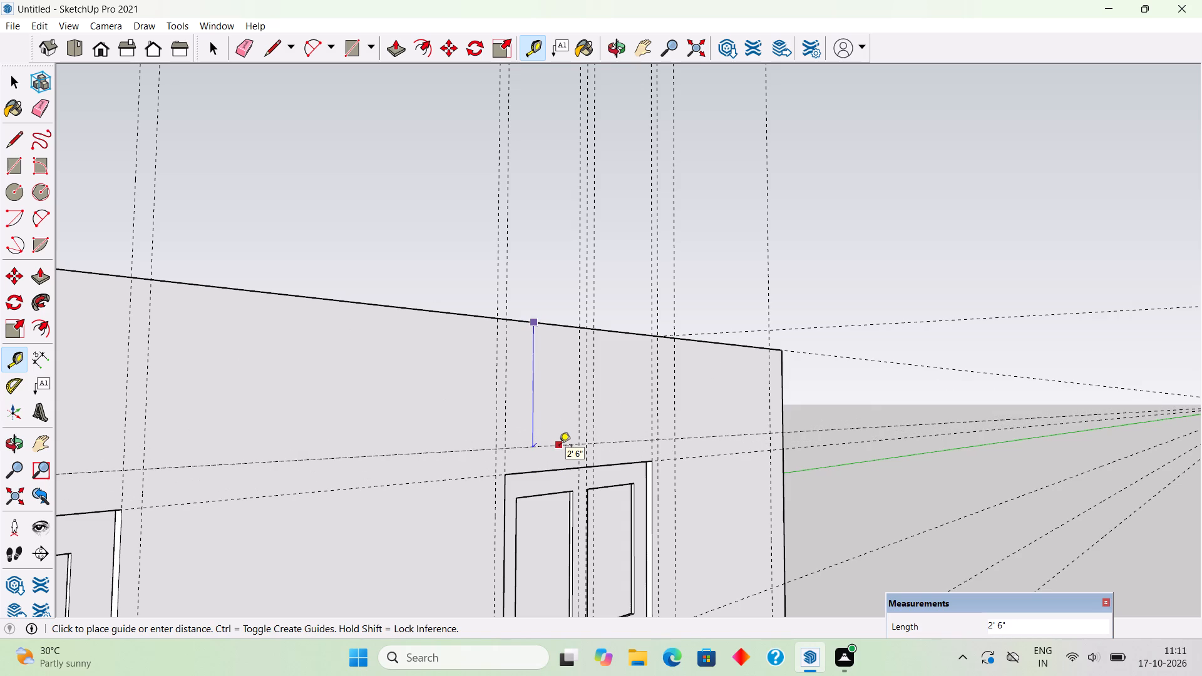
key("space")
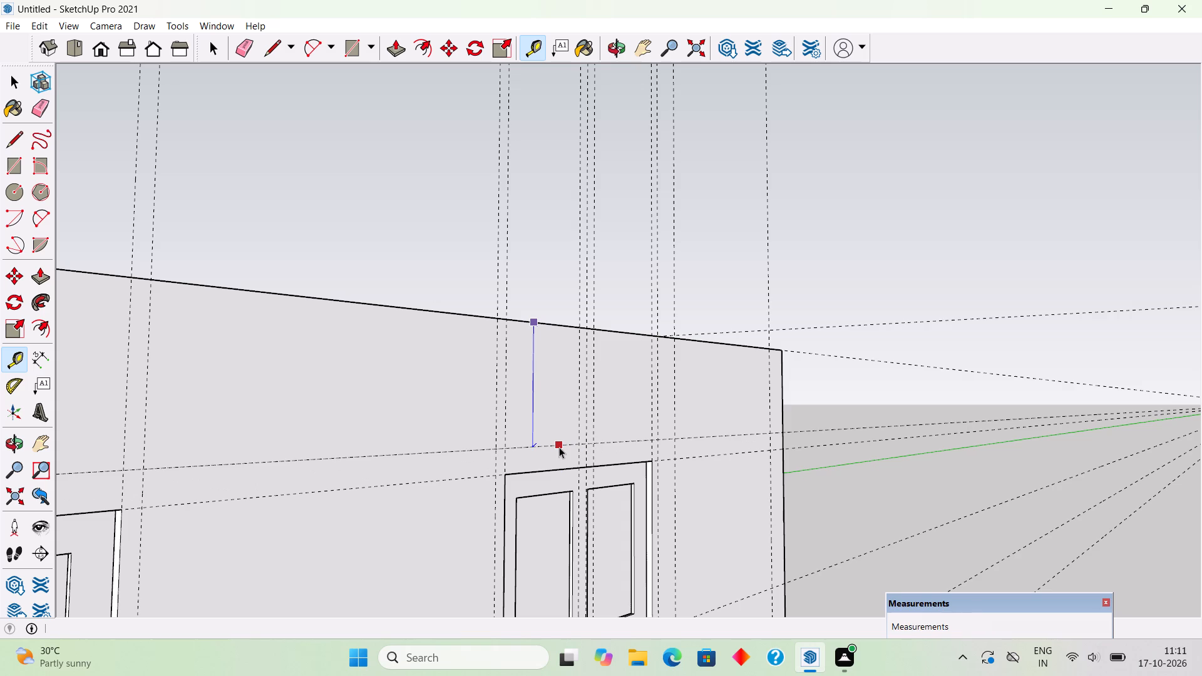
Place a guide parallel to the wall's top outer edge, about 3' out, meeting the projecting vertical guide.
middle_click_drag(425, 379, 496, 479)
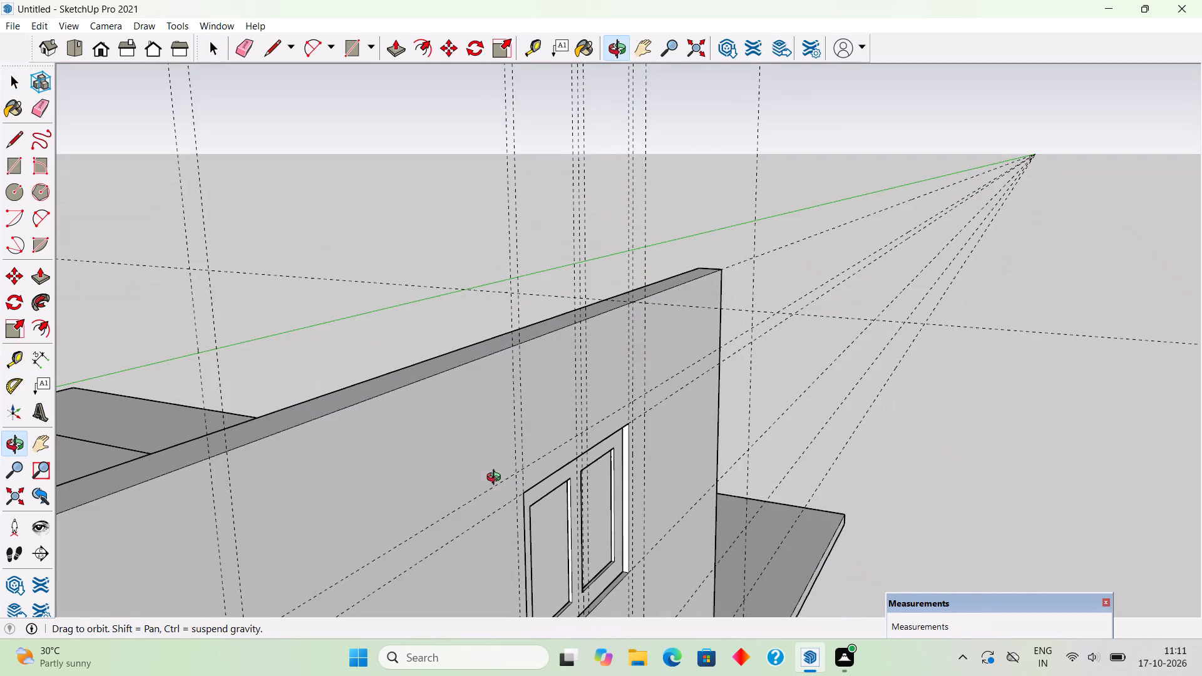
middle_click_drag(496, 479, 496, 479)
key("t")
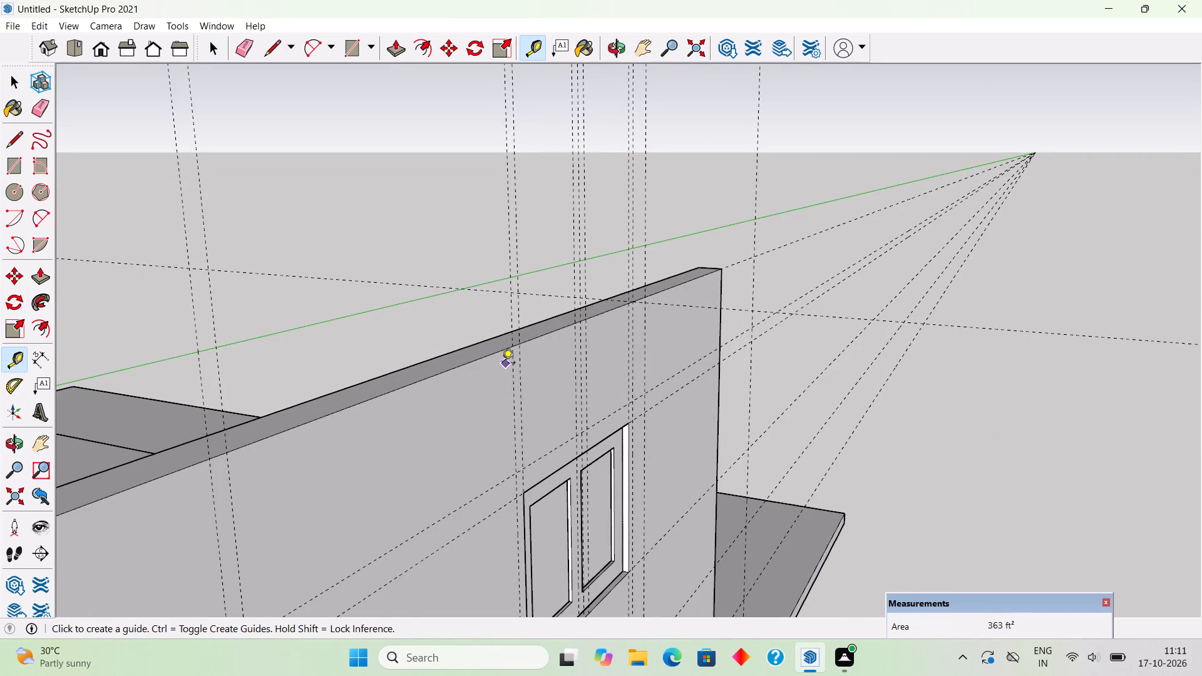
left_click(464, 367)
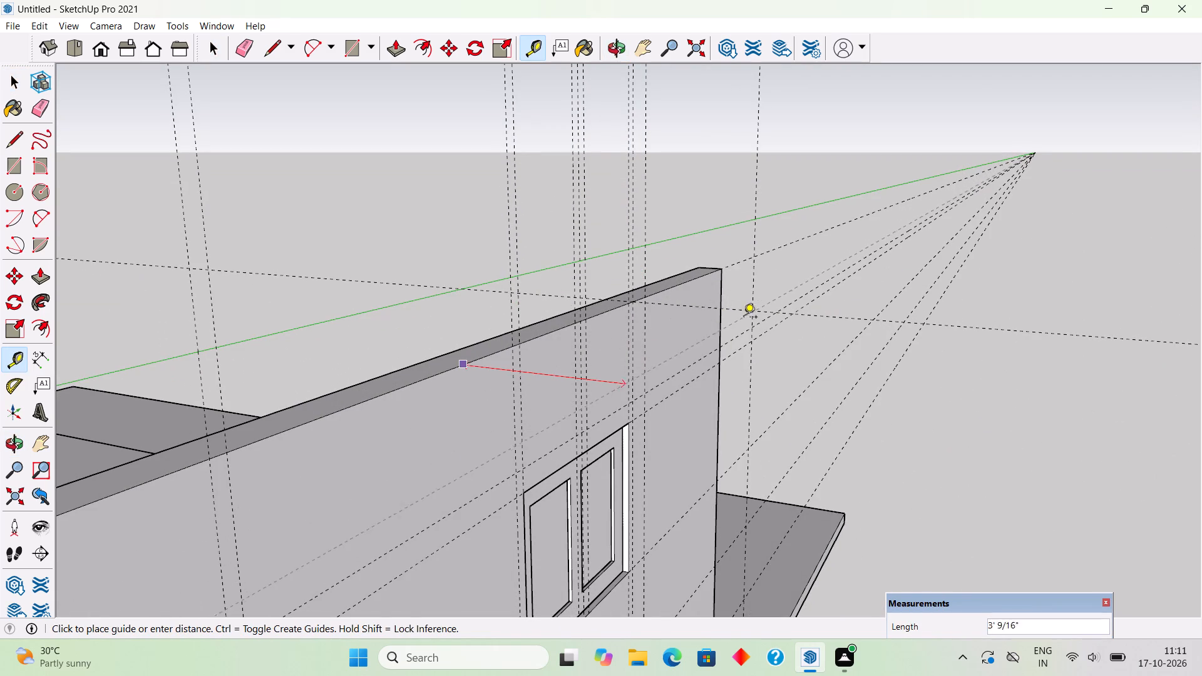
left_click(754, 311)
Place a guide 3' below the horizontal guide that runs in front of the wall's top.
middle_click_drag(768, 409, 545, 409)
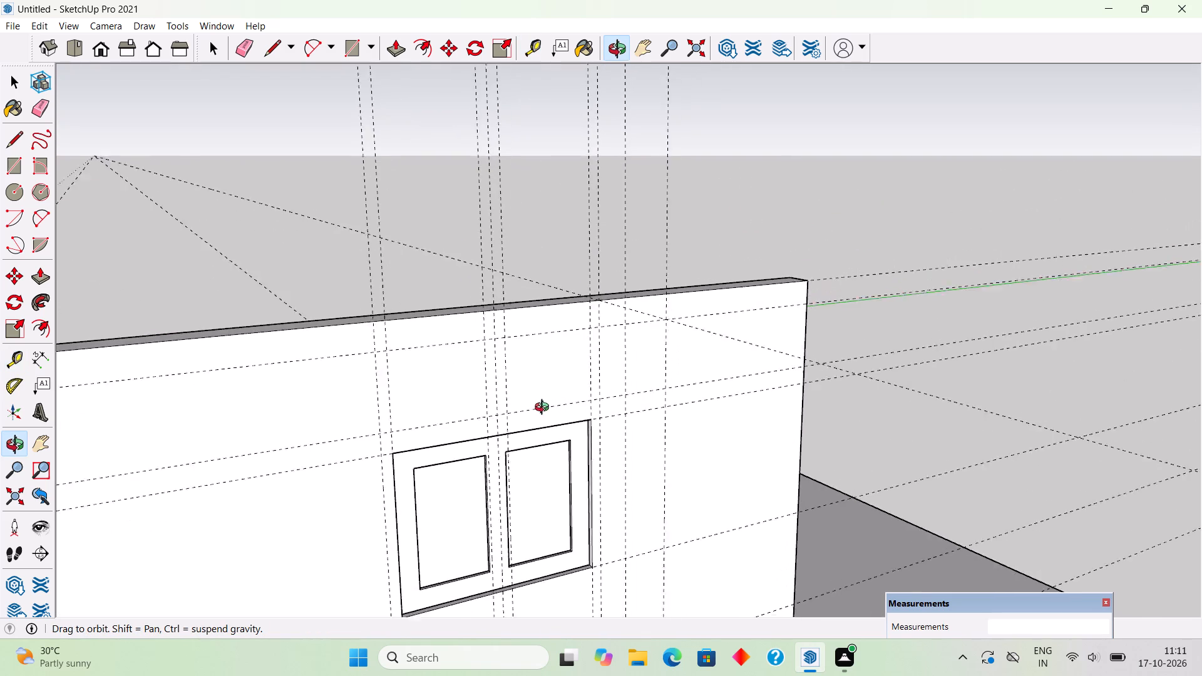
middle_click_drag(545, 409, 502, 409)
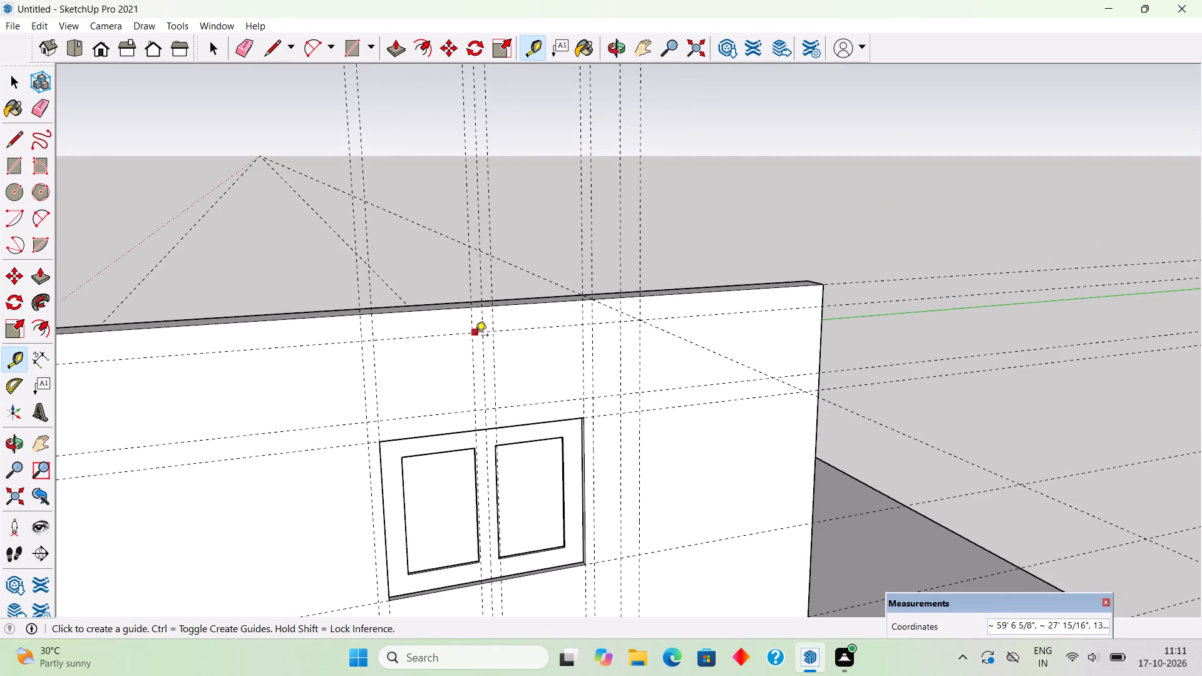
left_click(476, 334)
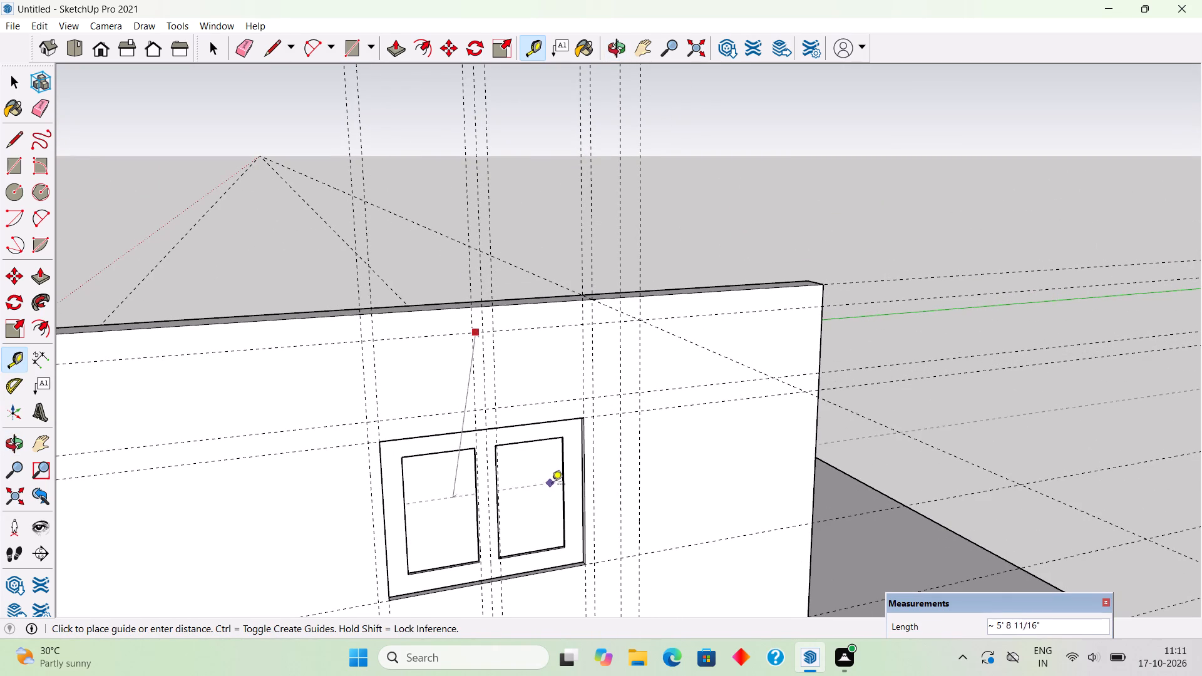
scroll(751, 511, "down", 15)
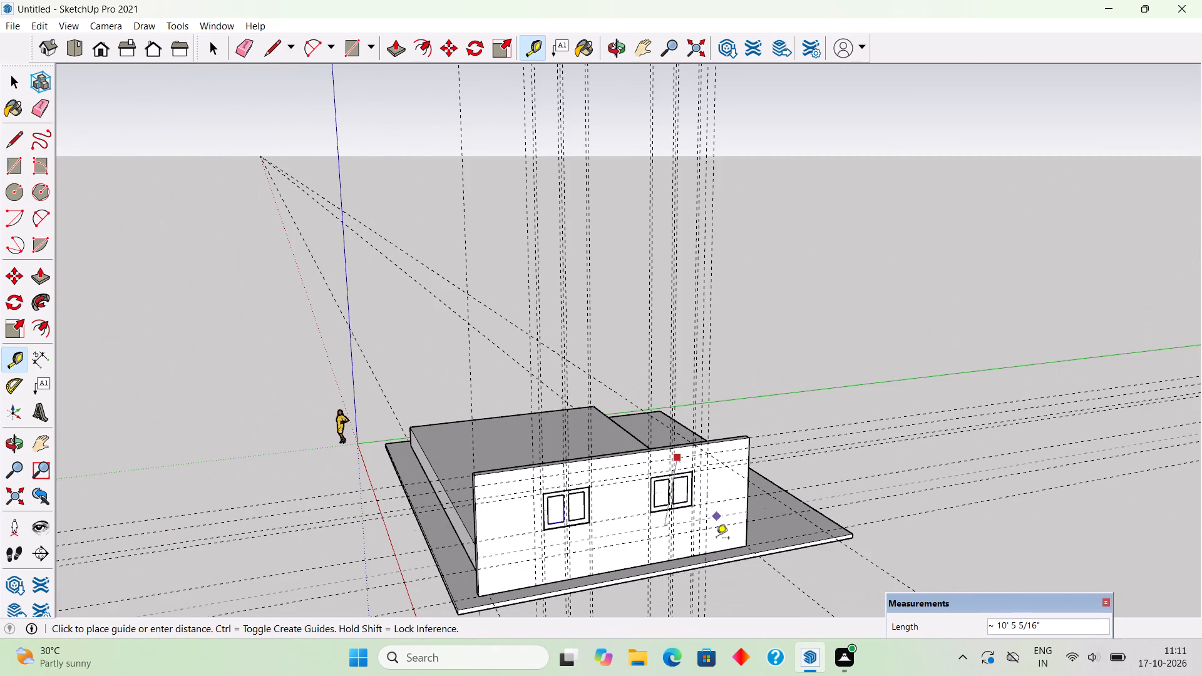
scroll(714, 543, "down", 1)
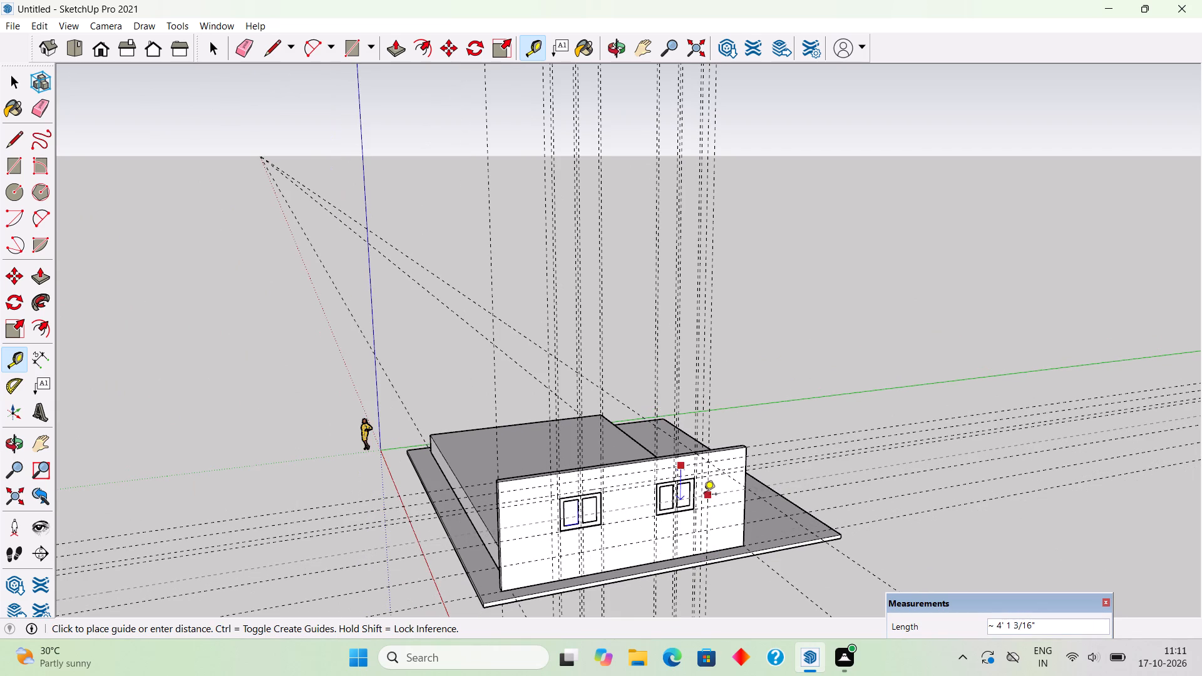
type("3'")
key("Return")
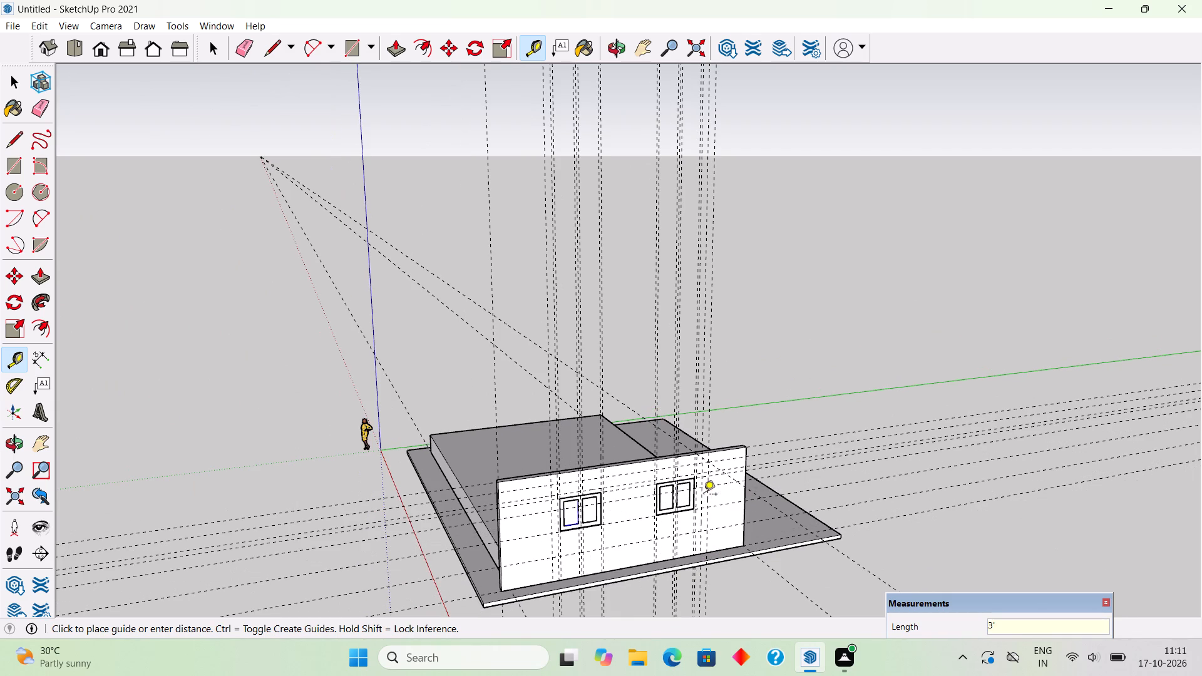
Place another guide 6" below the lower horizontal guide in front of the wall.
scroll(686, 511, "up", 12)
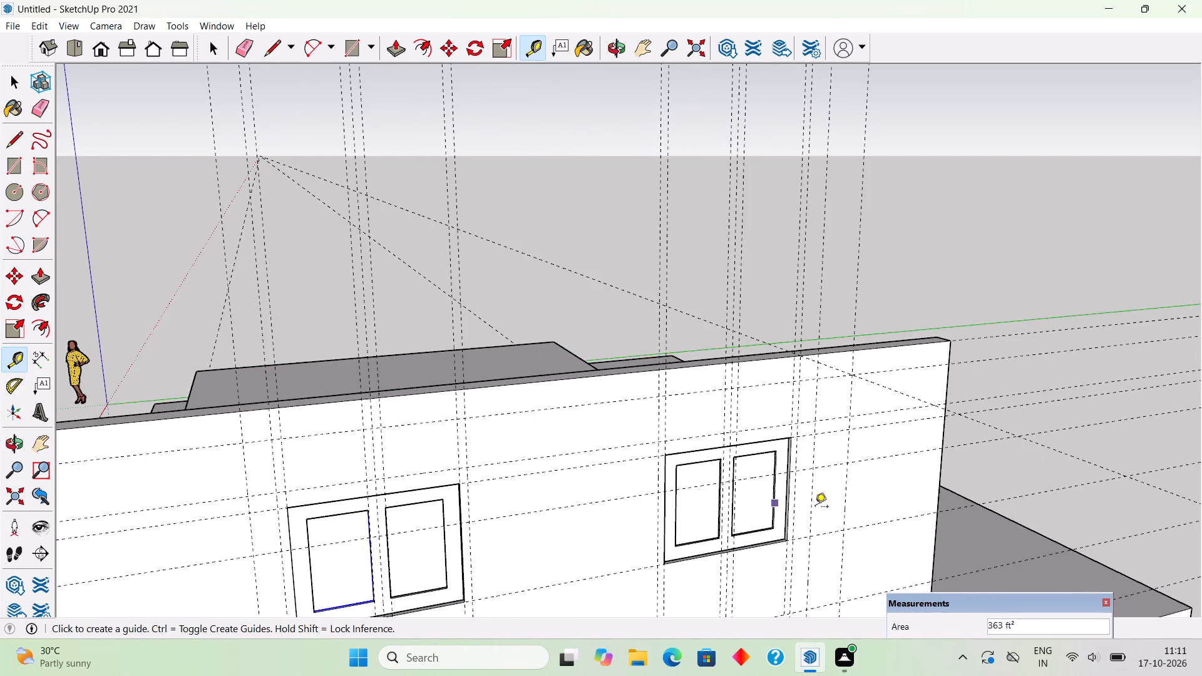
middle_click_drag(792, 464, 779, 417)
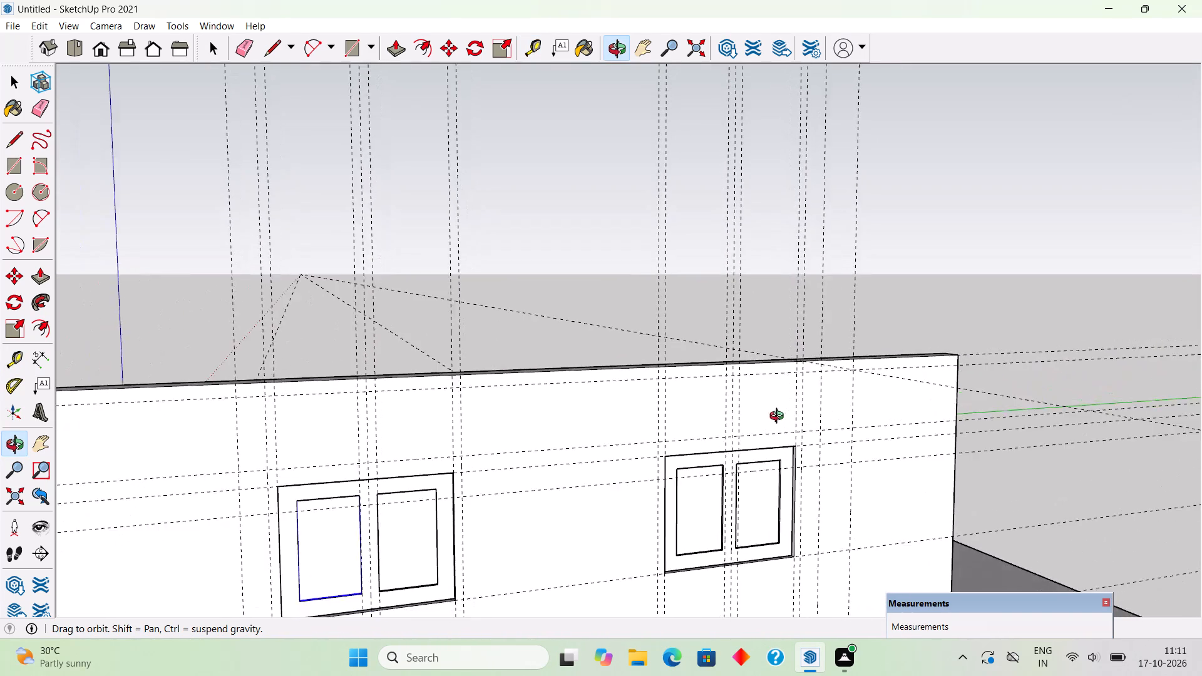
middle_click_drag(779, 417, 741, 422)
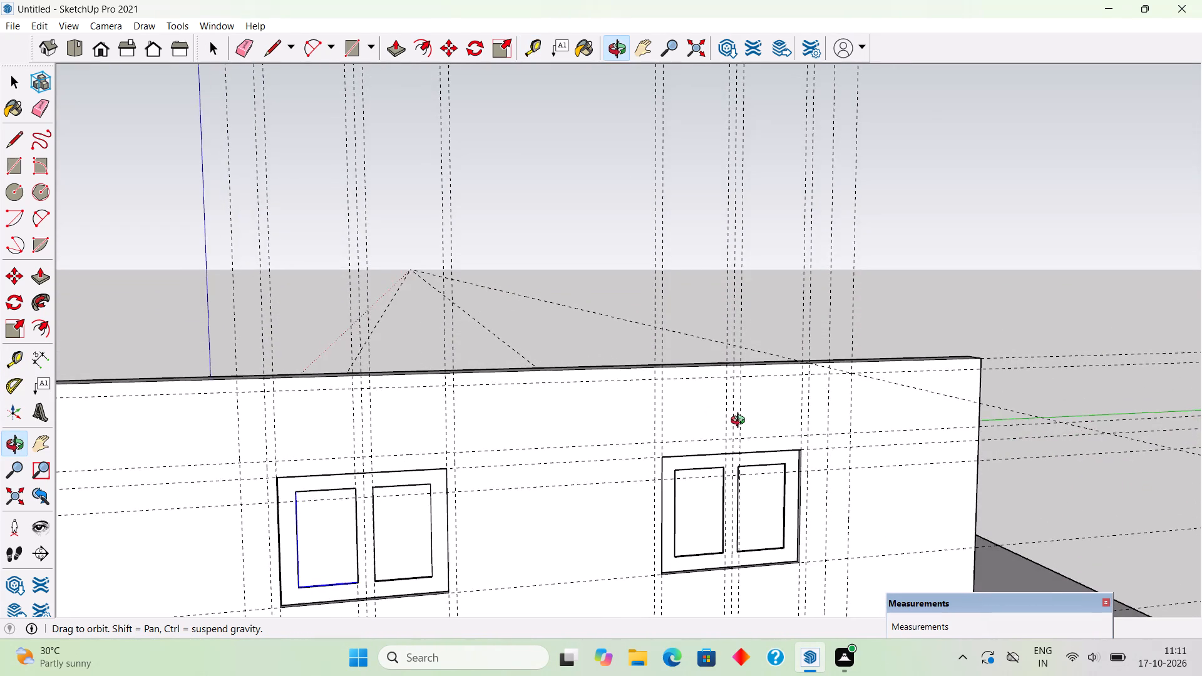
middle_click_drag(741, 422, 736, 417)
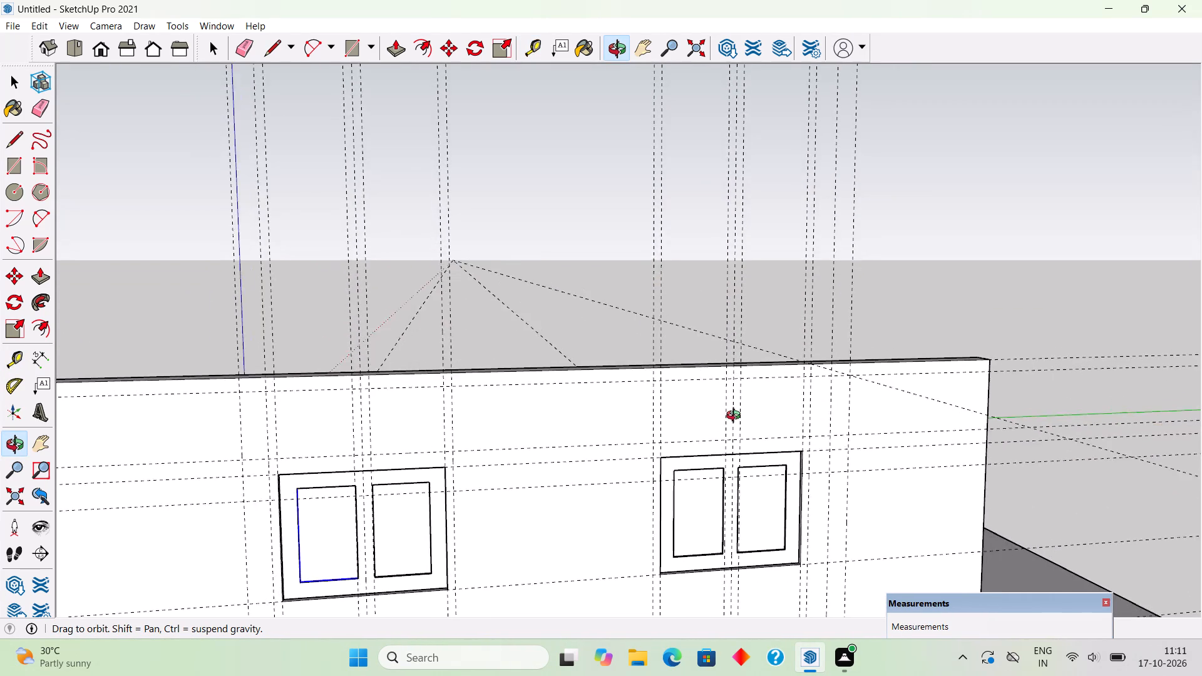
middle_click_drag(736, 417, 728, 424)
scroll(728, 424, "up", 2)
scroll(760, 473, "down", 2)
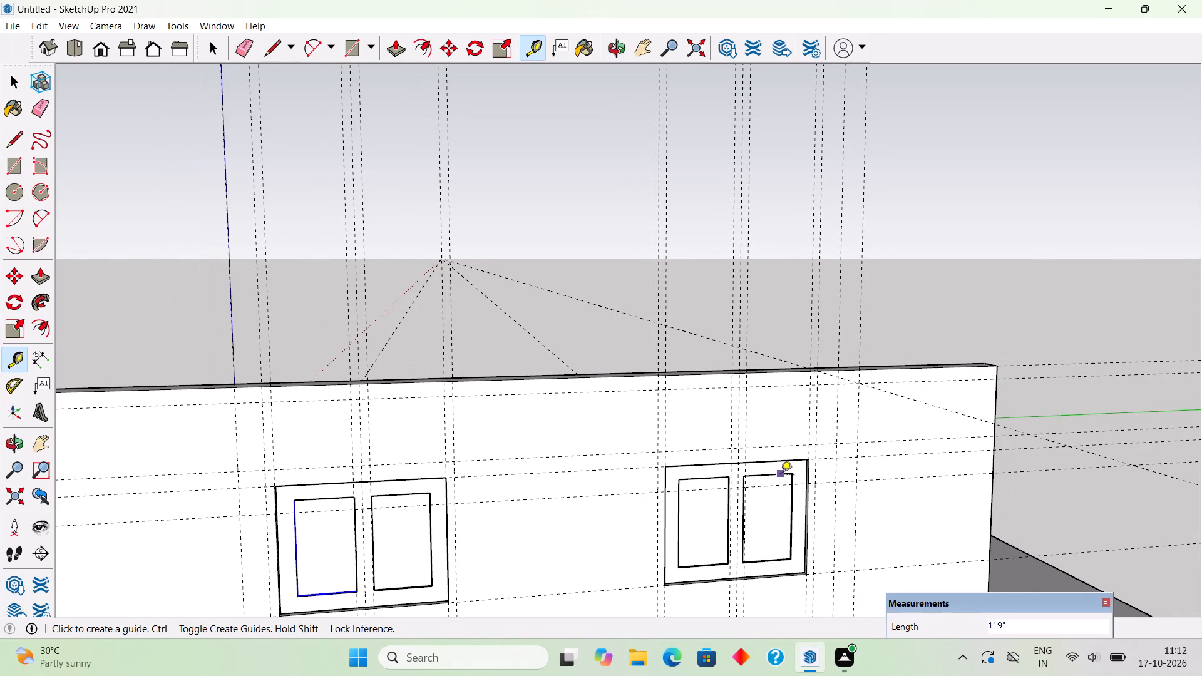
left_click(783, 488)
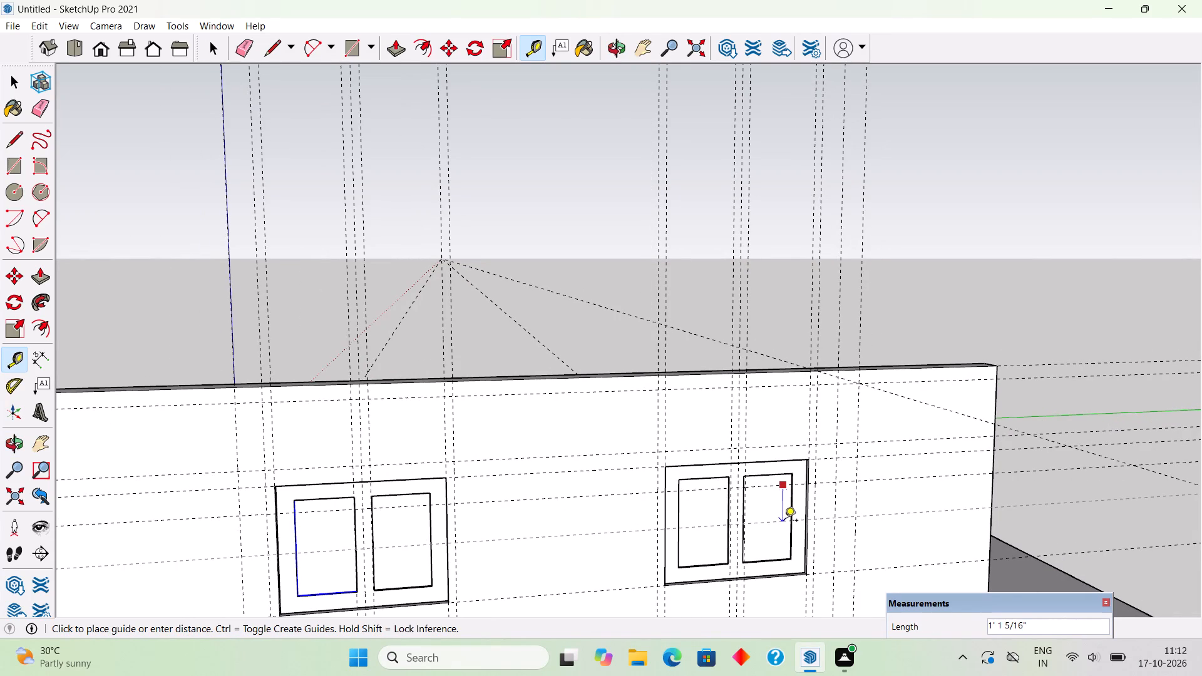
type("6\"")
key("Return")
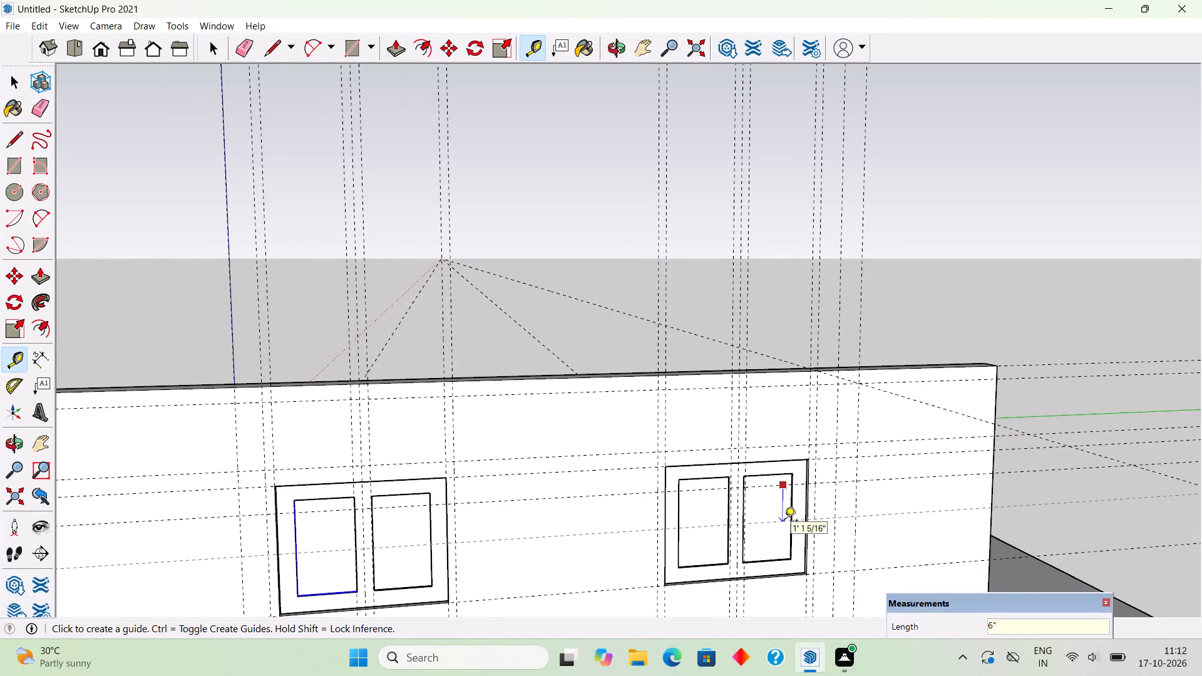
Draw a closed sloping profile beside the right window's upper corner, with sloped edges about 3' 1/2" long and 6" vertical ends.
key("space")
scroll(747, 472, "down", 5)
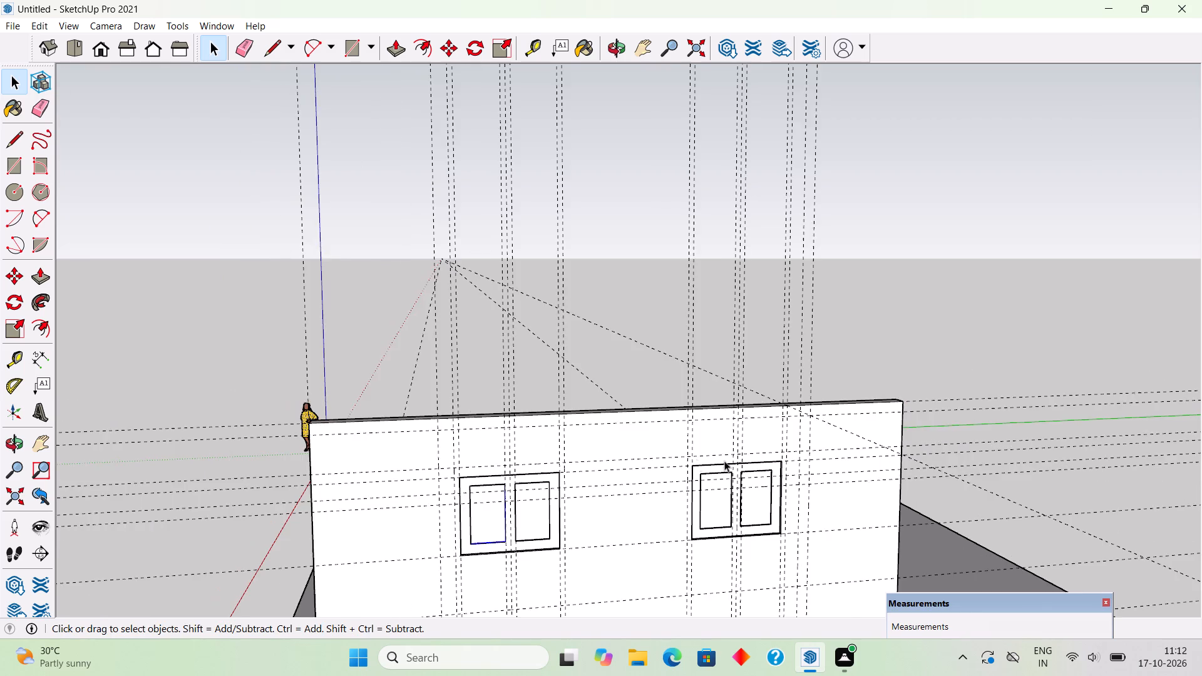
middle_click_drag(662, 456, 819, 449)
scroll(782, 446, "up", 4)
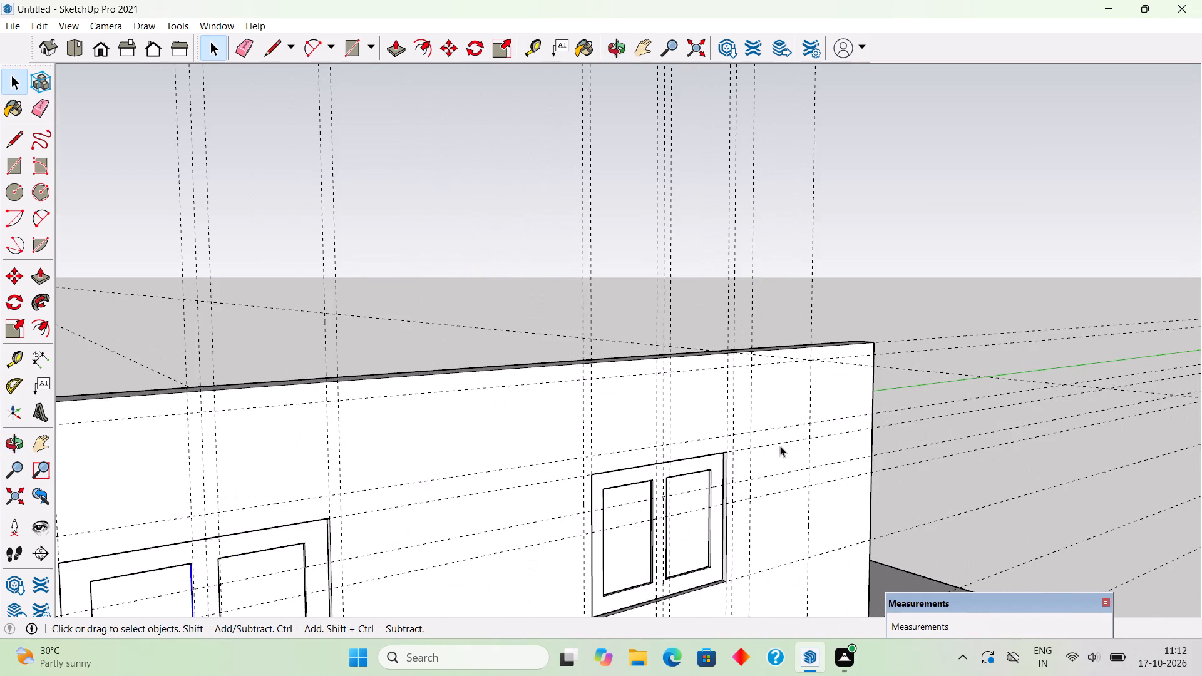
scroll(780, 446, "up", 4)
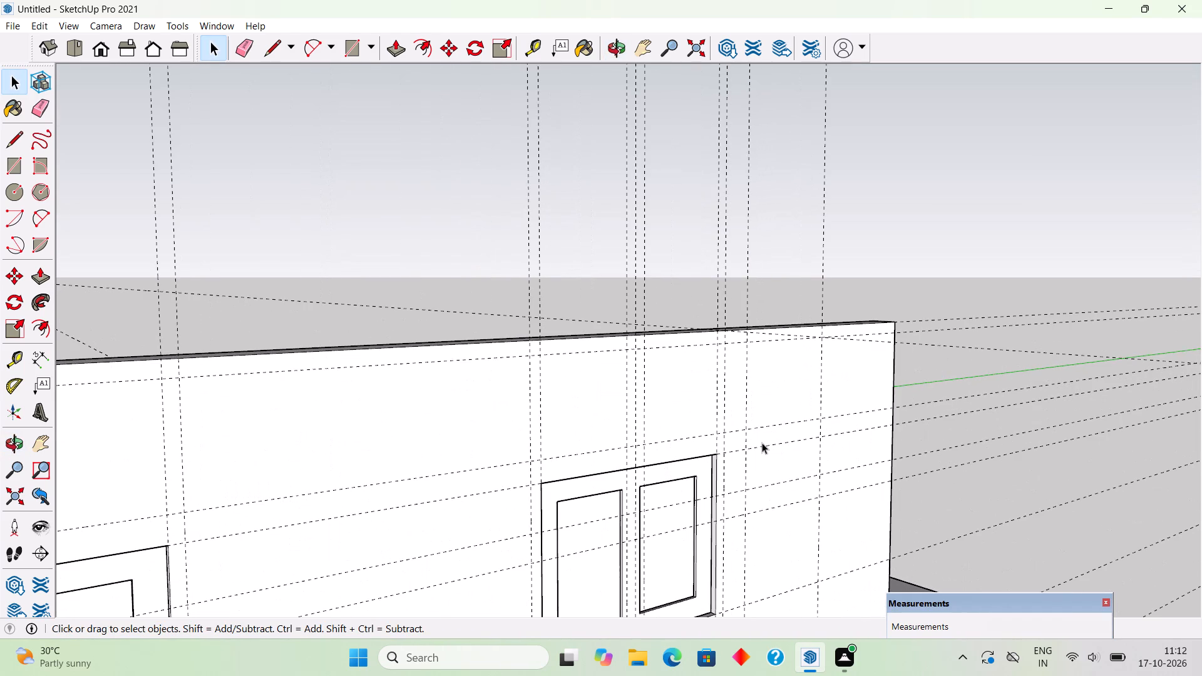
key("r")
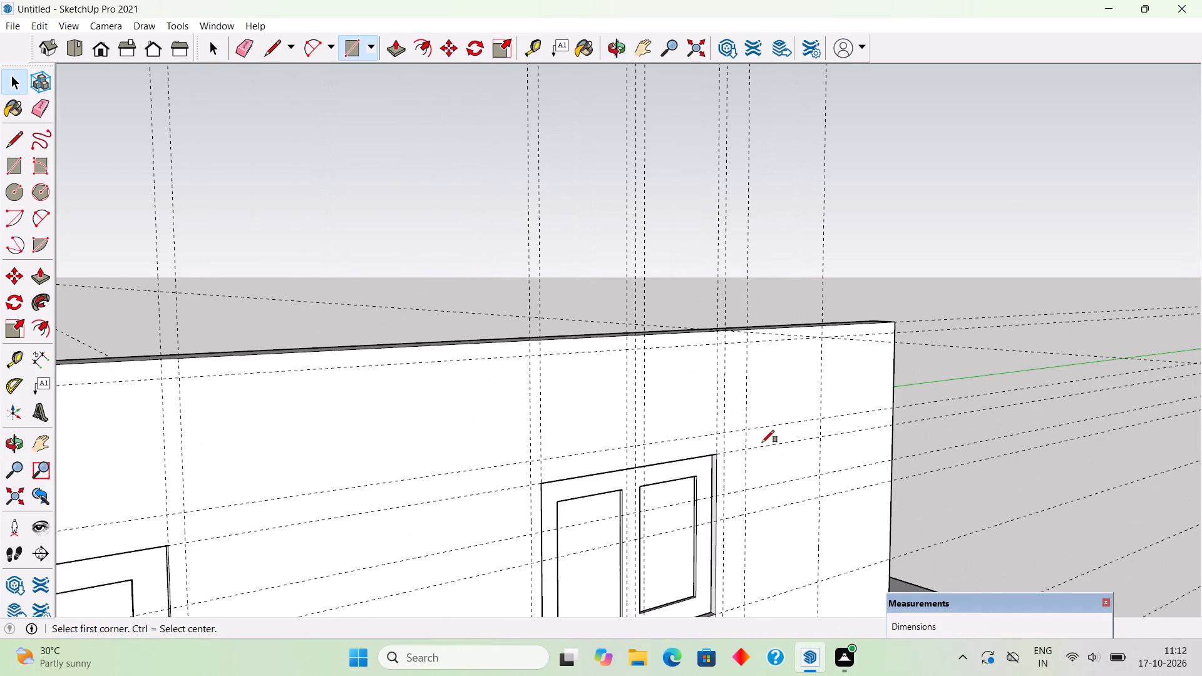
key("l")
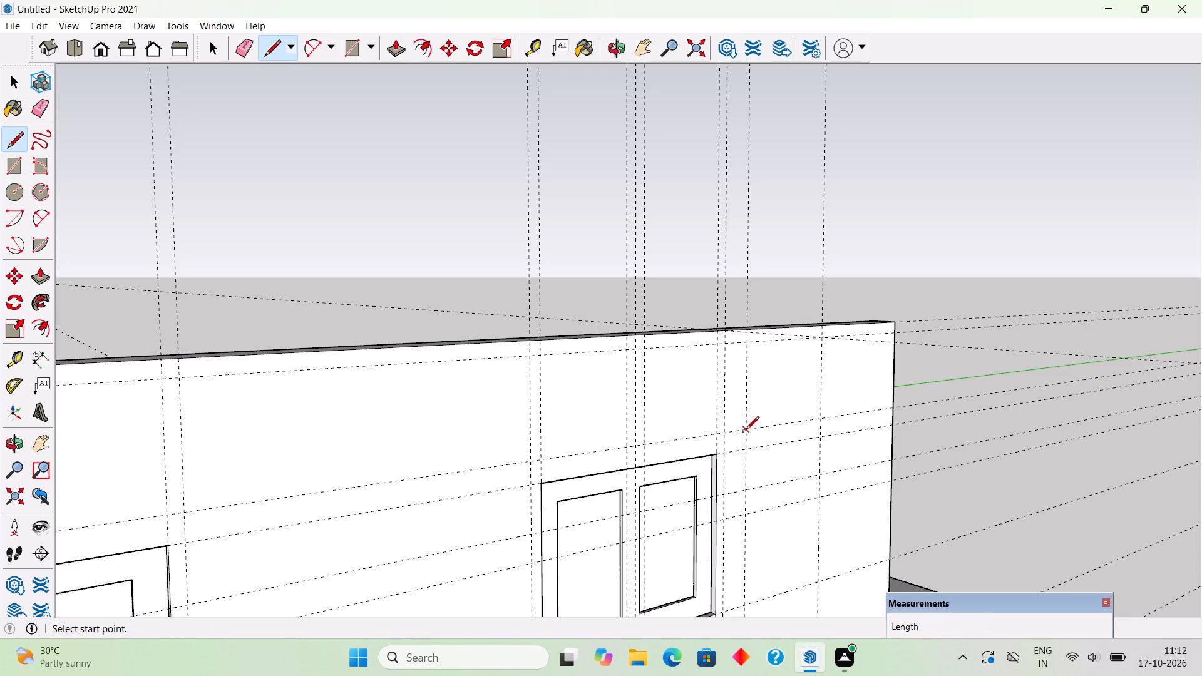
middle_click_drag(743, 481, 800, 513)
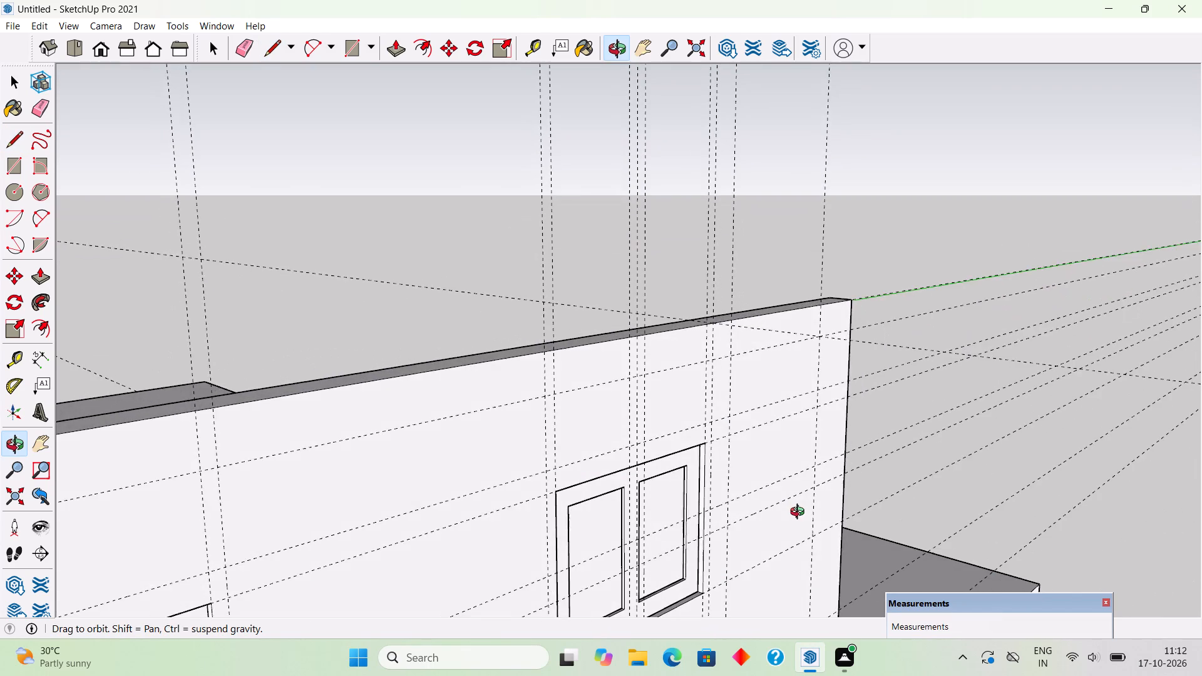
middle_click_drag(800, 513, 727, 469)
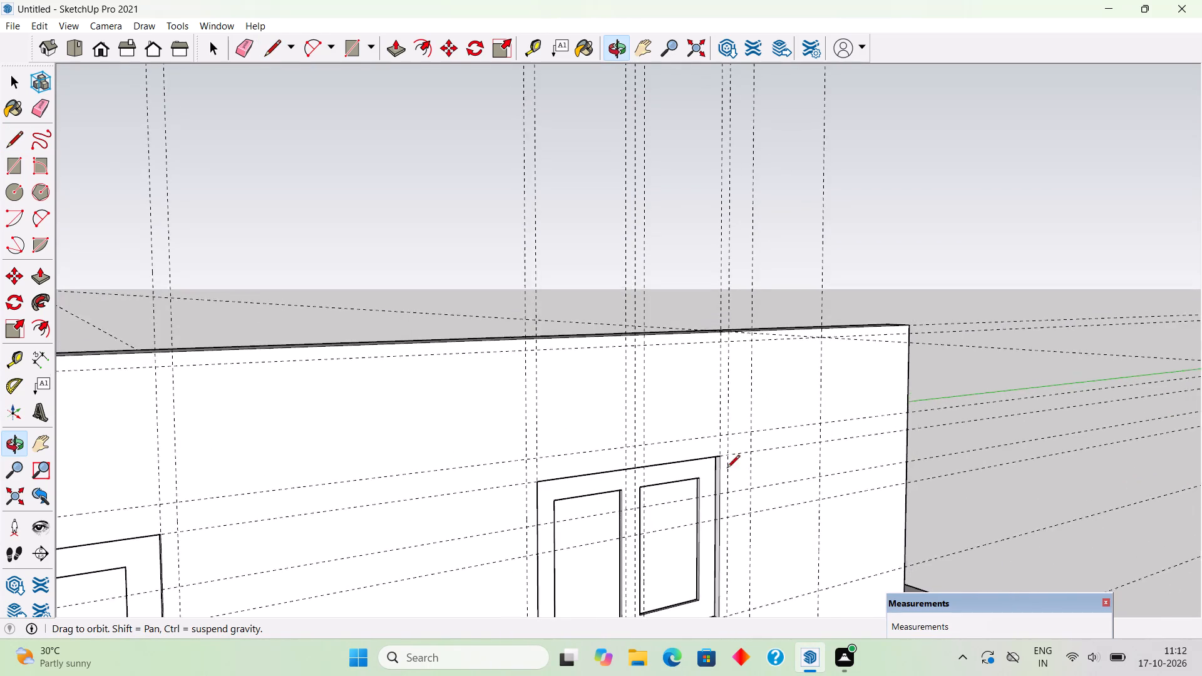
middle_click_drag(727, 469, 727, 470)
scroll(728, 456, "up", 6)
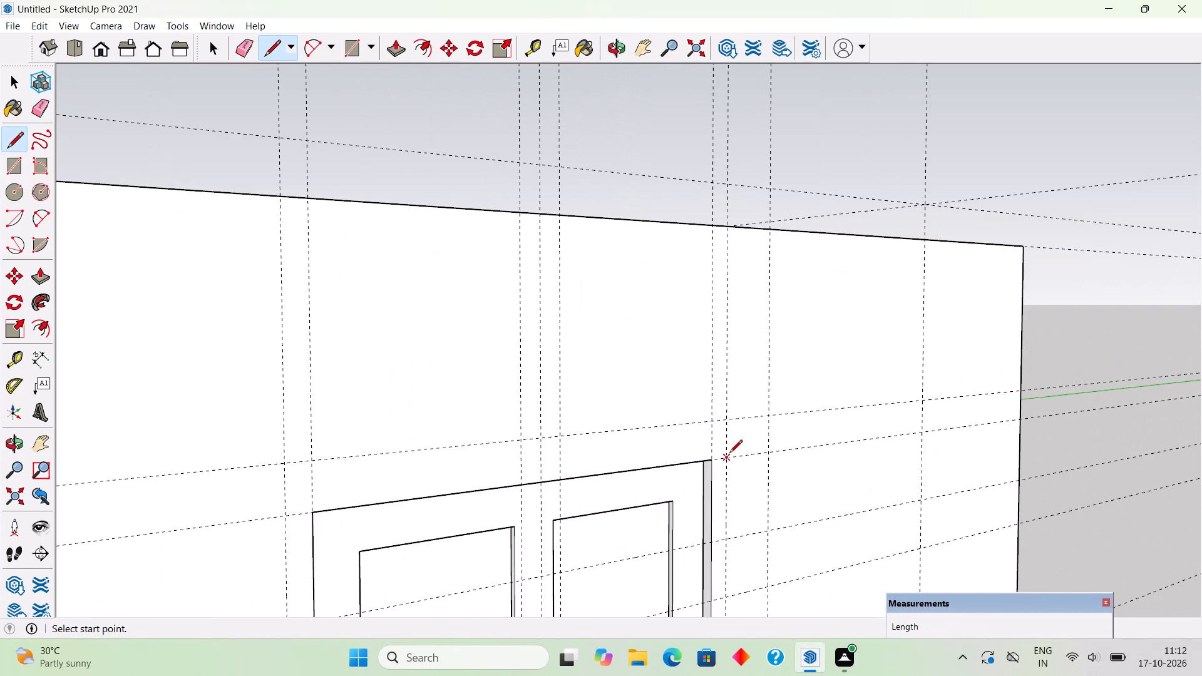
left_click(729, 454)
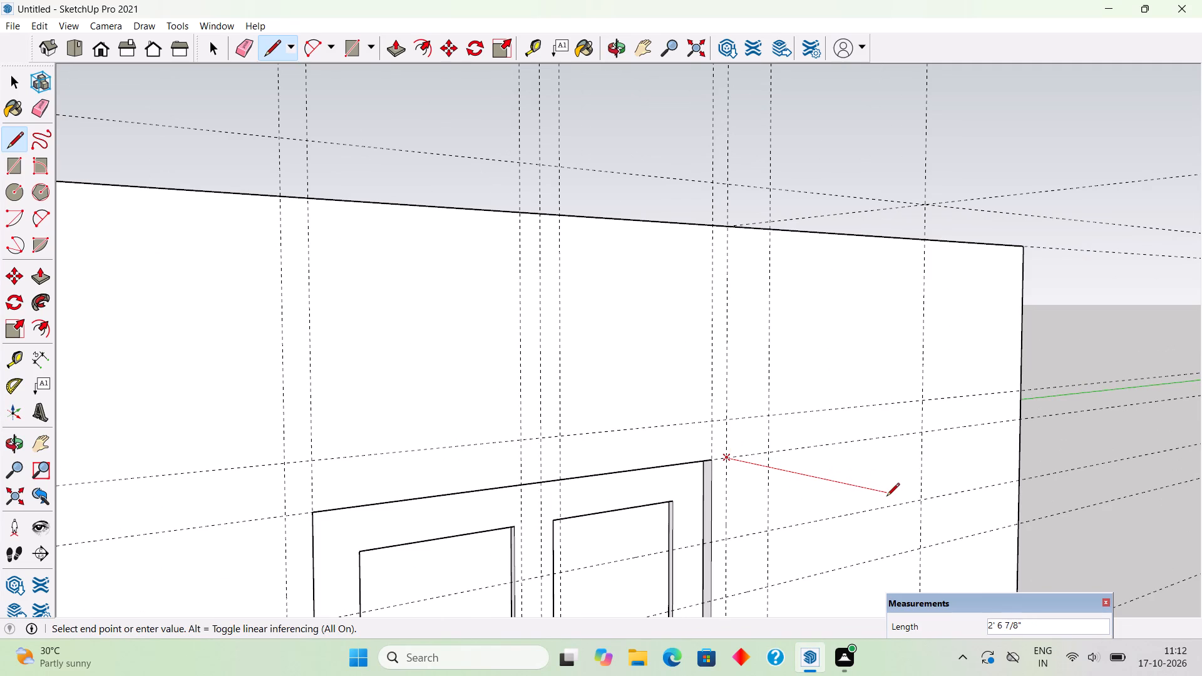
left_click(917, 547)
left_click(917, 503)
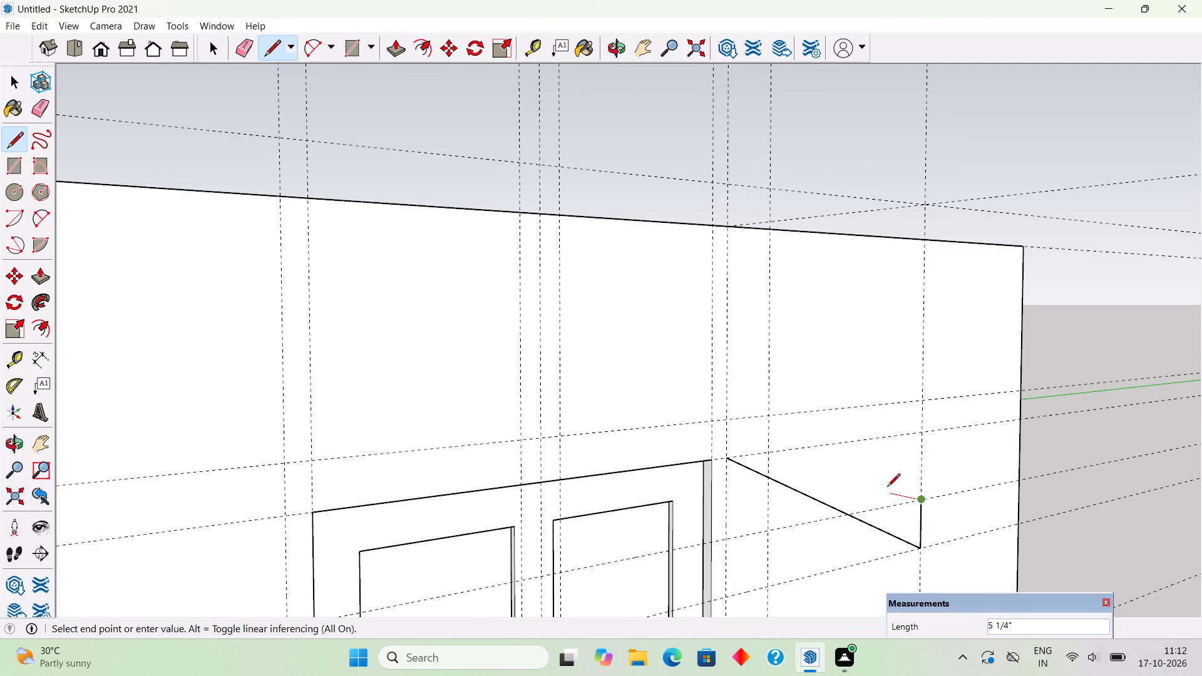
left_click(728, 417)
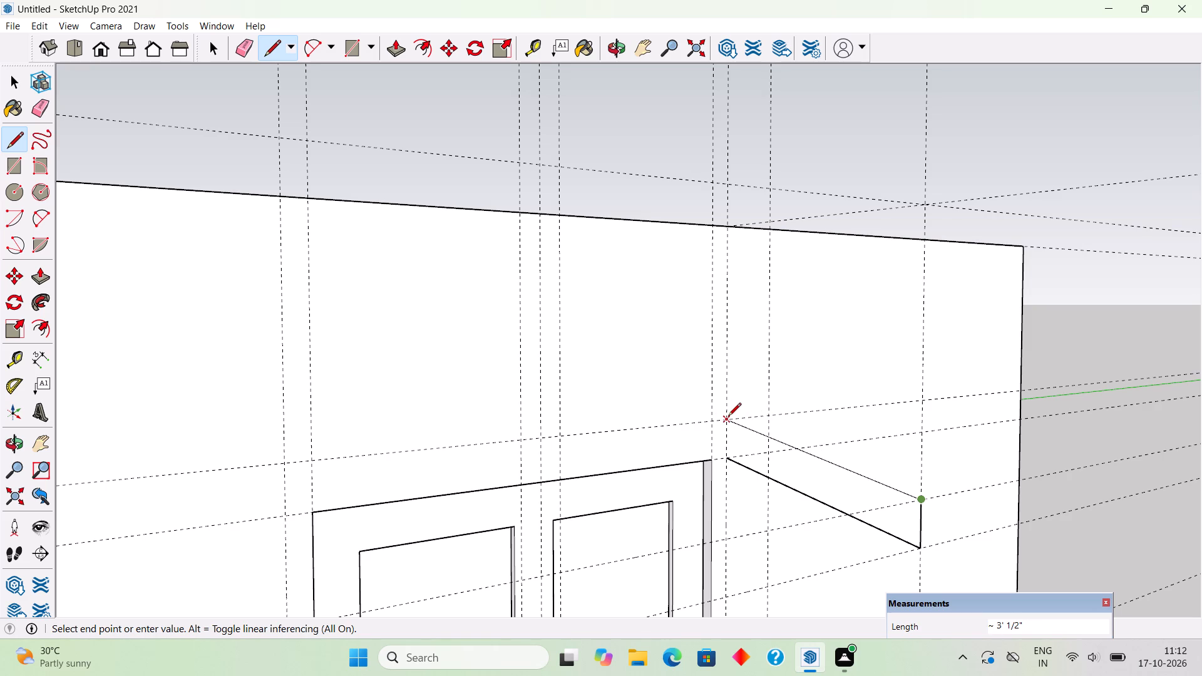
left_click(730, 454)
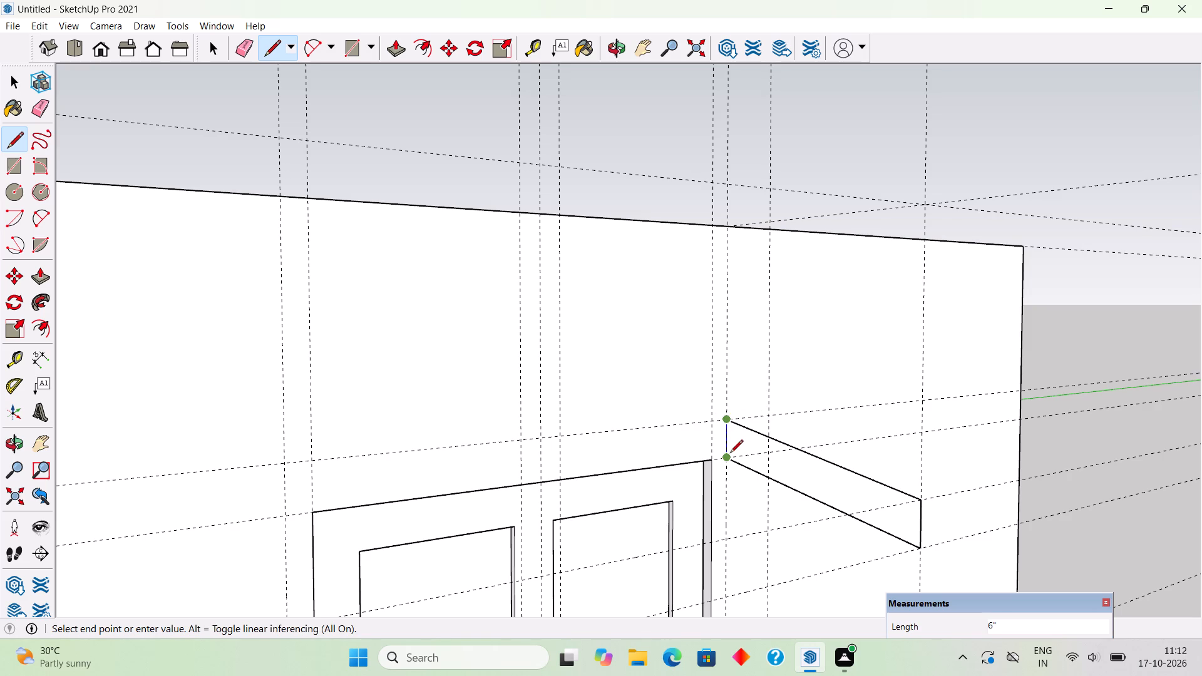
Push/Pull the sloping profile 5' 6" across the top of the right window to the guide past its far side.
scroll(736, 458, "down", 5)
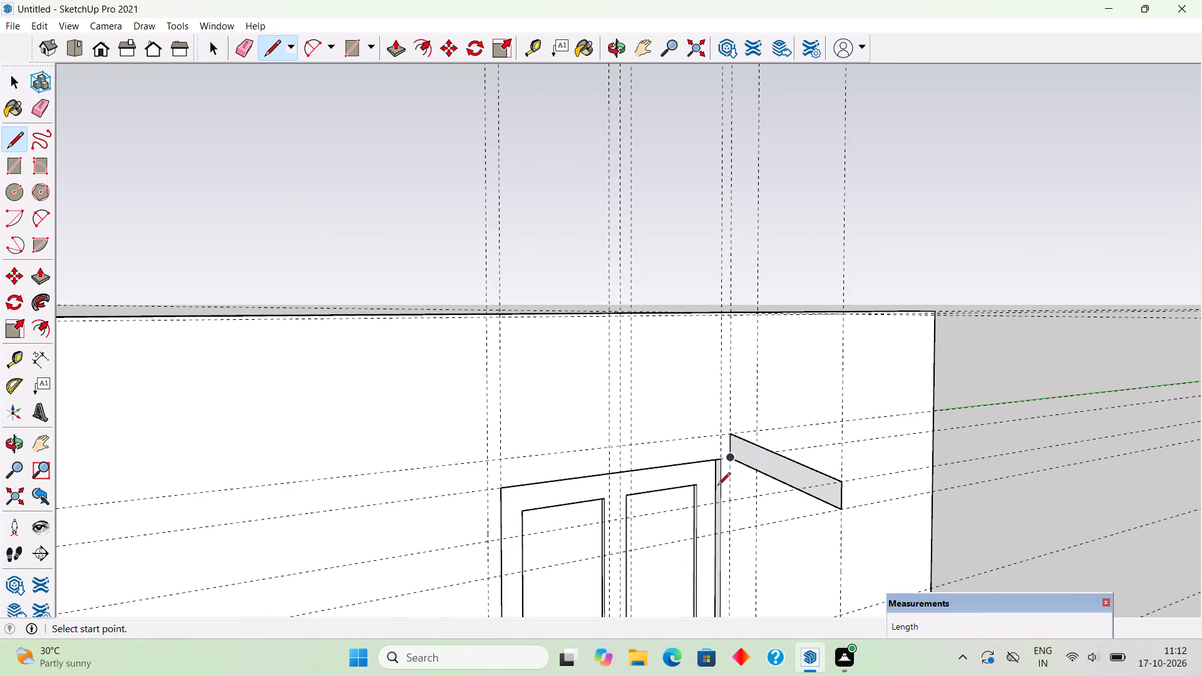
key("p")
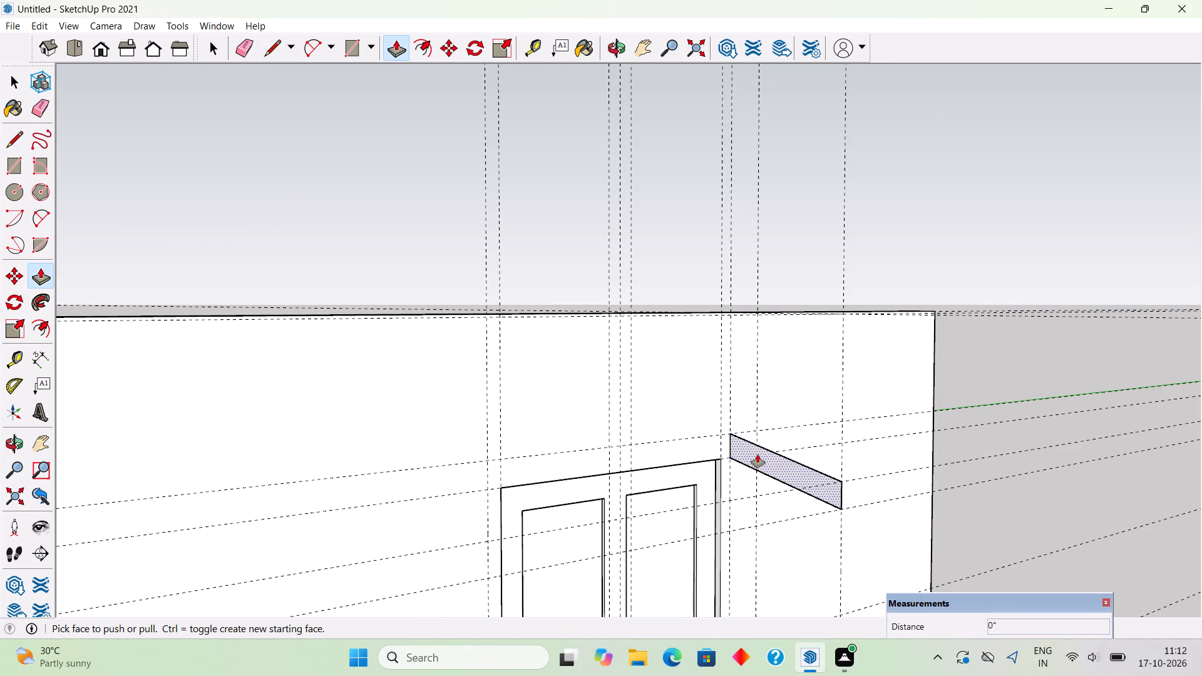
left_click(758, 454)
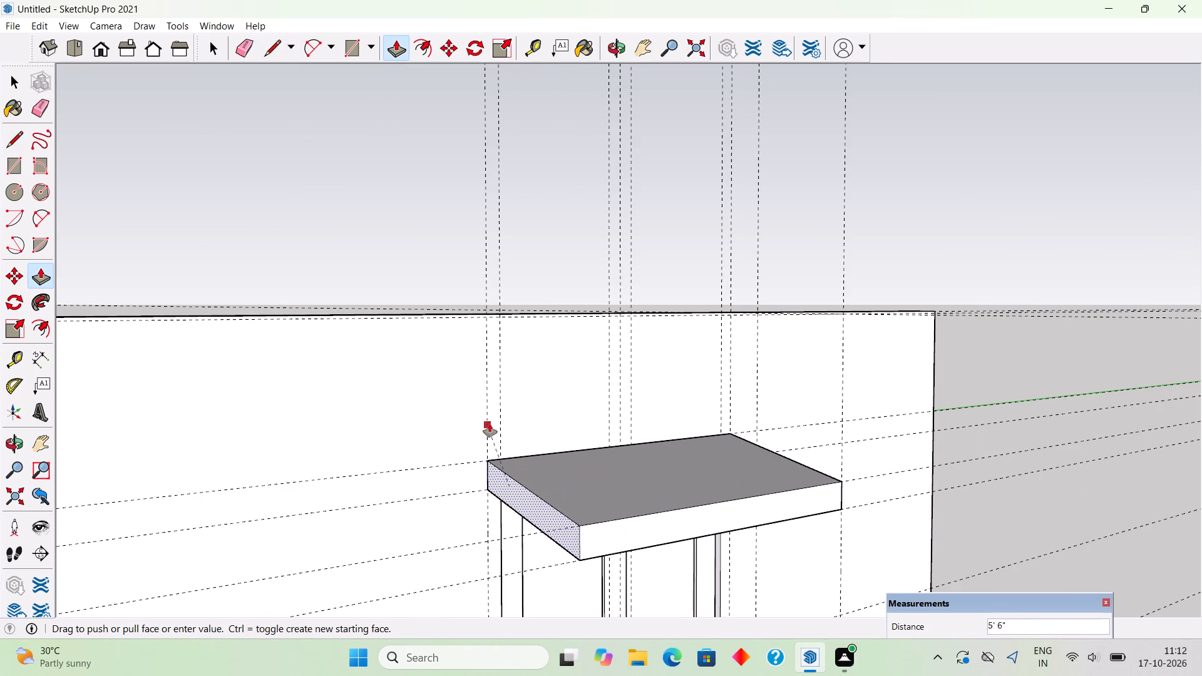
left_click(484, 415)
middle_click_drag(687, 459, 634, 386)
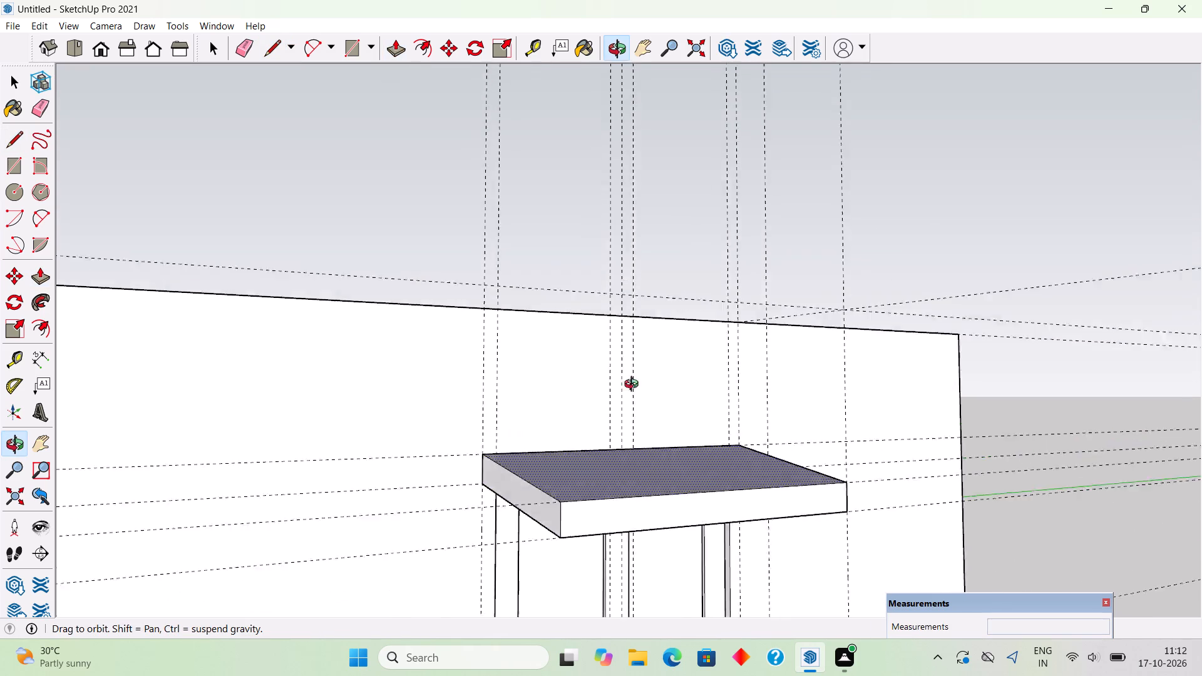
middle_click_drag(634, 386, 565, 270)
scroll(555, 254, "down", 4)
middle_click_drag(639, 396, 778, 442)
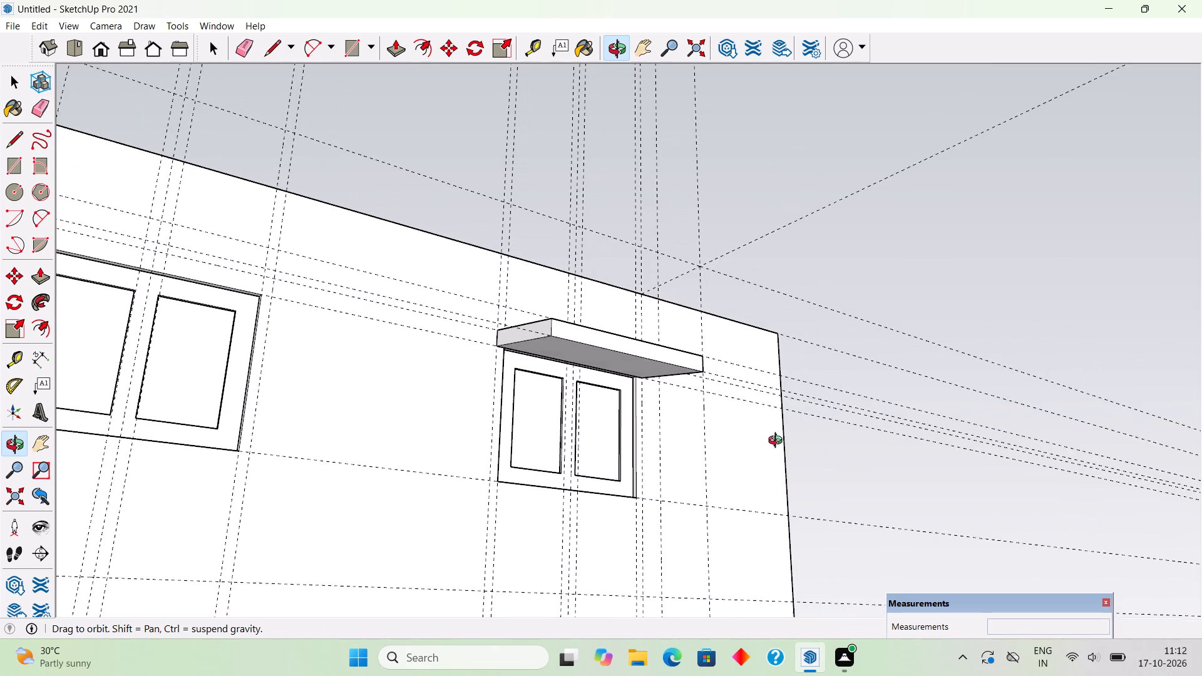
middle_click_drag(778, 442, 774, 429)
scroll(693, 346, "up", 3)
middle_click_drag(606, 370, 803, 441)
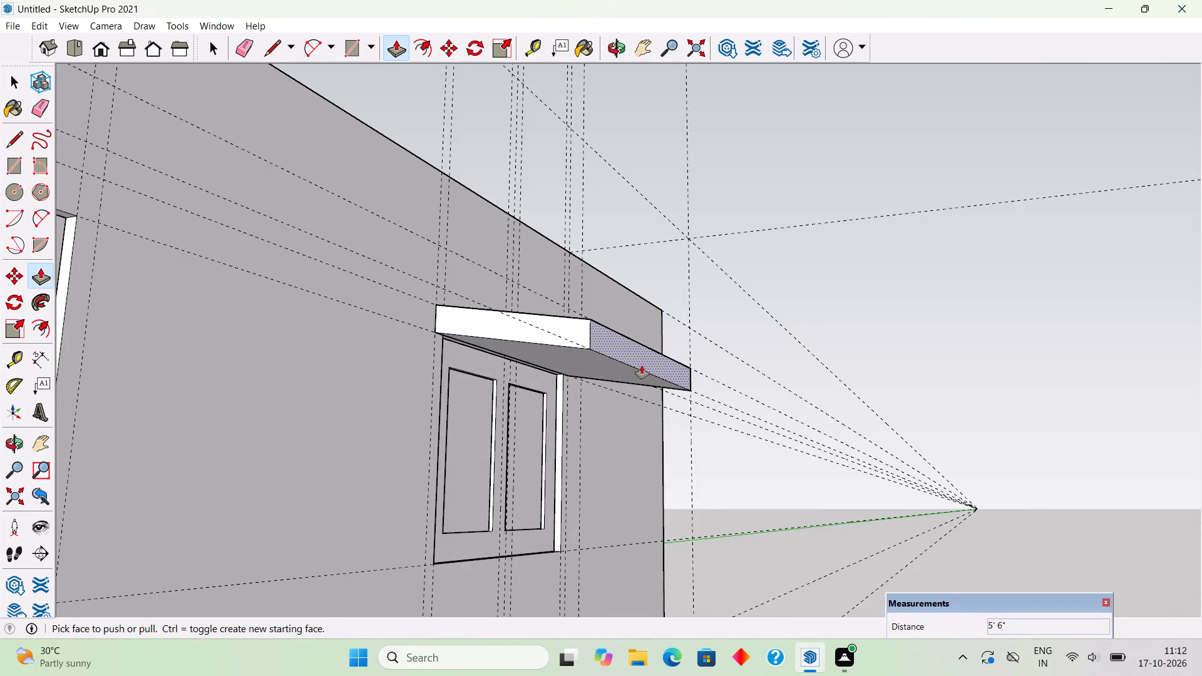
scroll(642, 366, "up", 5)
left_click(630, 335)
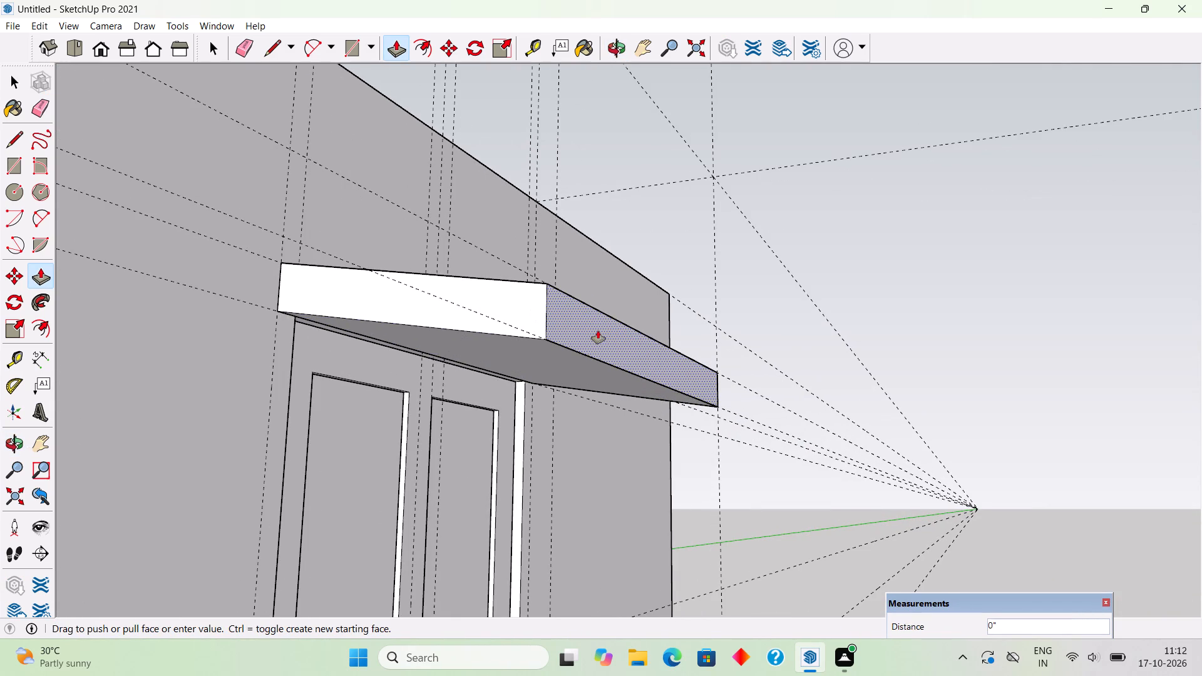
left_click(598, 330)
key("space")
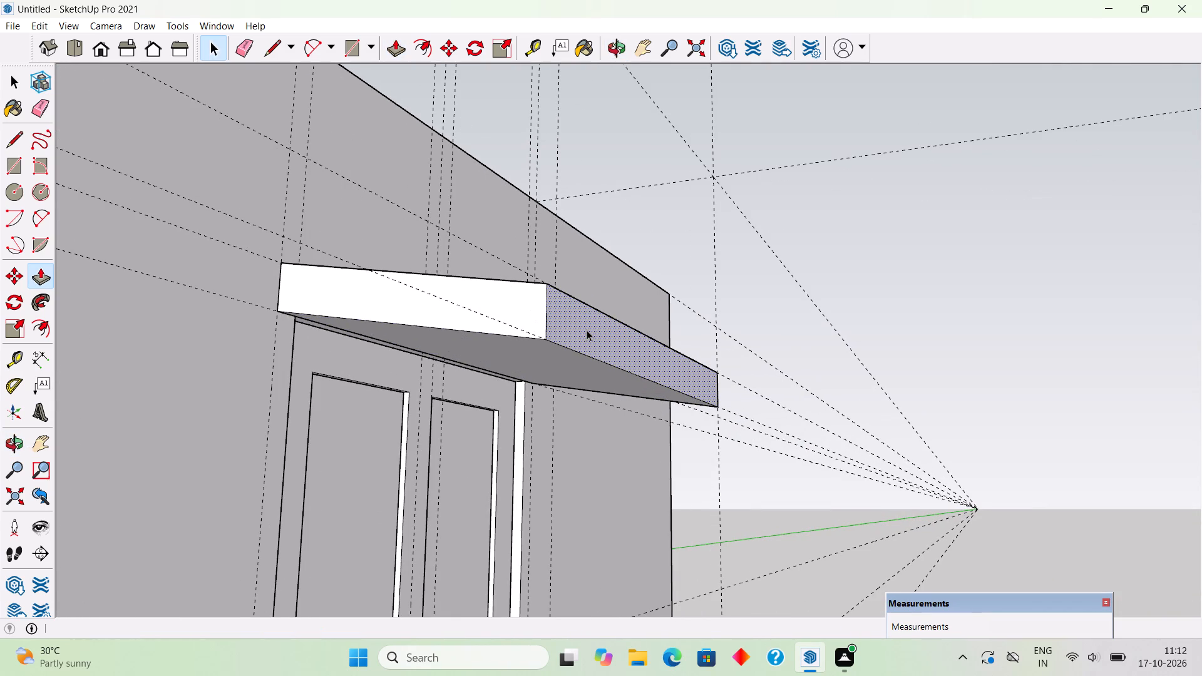
Make the whole sloping projection above the right window into a group.
middle_click_drag(591, 336, 618, 409)
scroll(583, 359, "up", 5)
triple_click(592, 394)
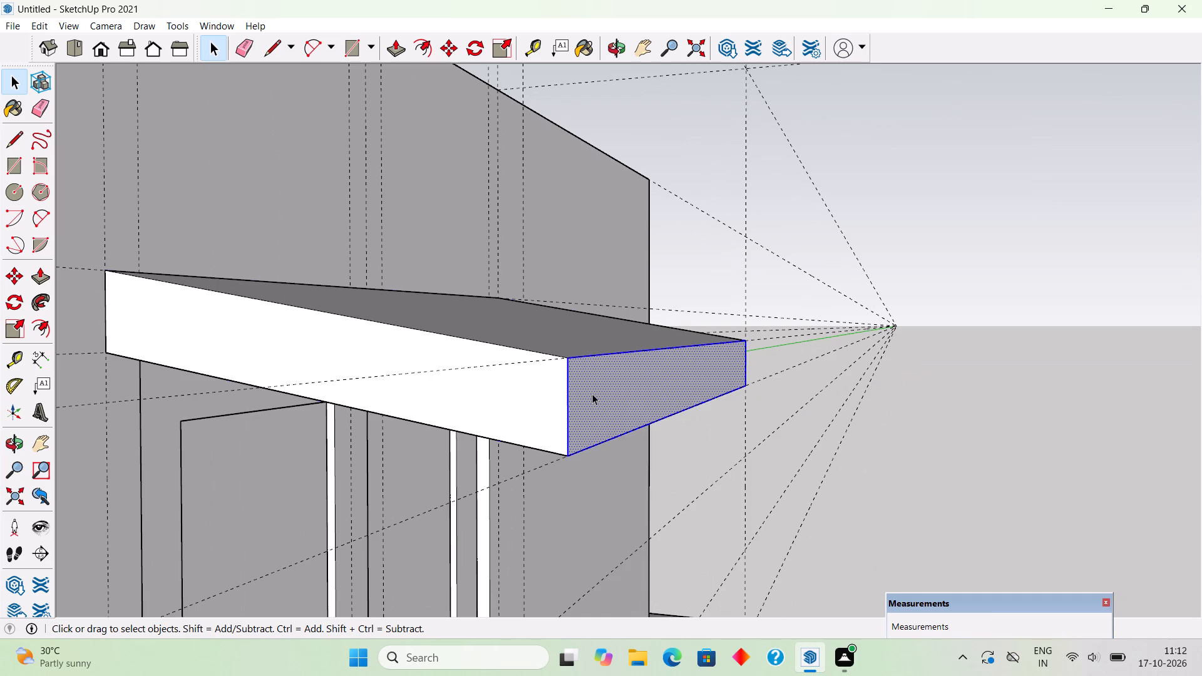
right_click(592, 394)
left_click(655, 517)
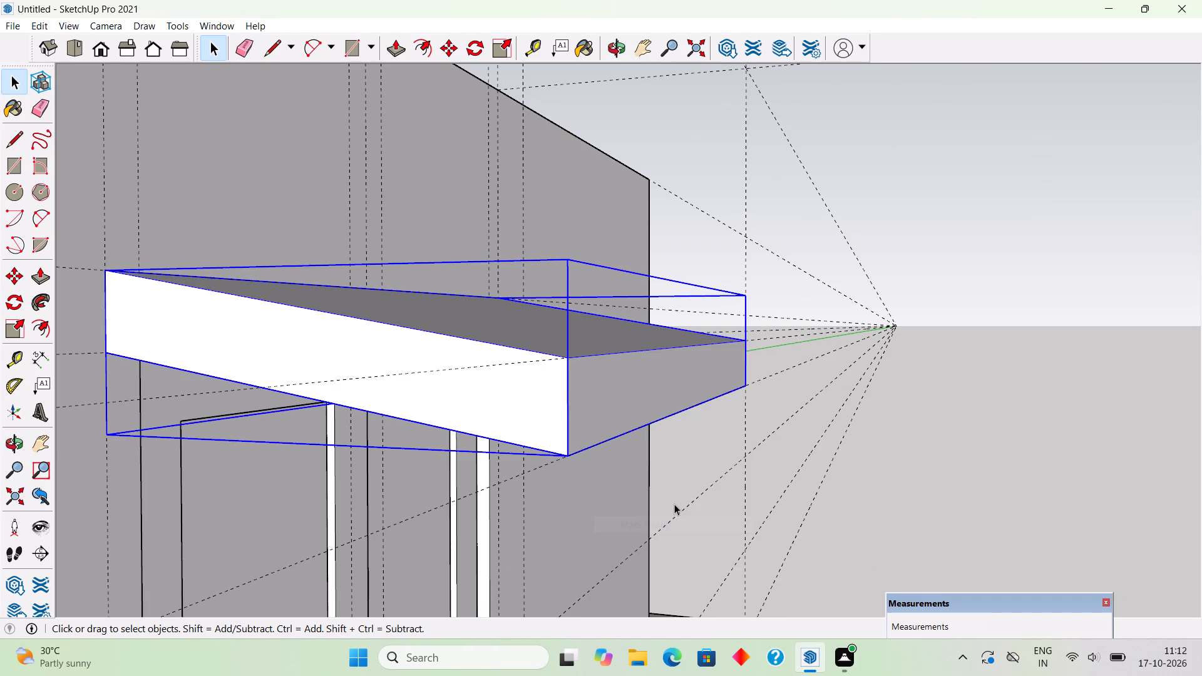
left_click(1037, 474)
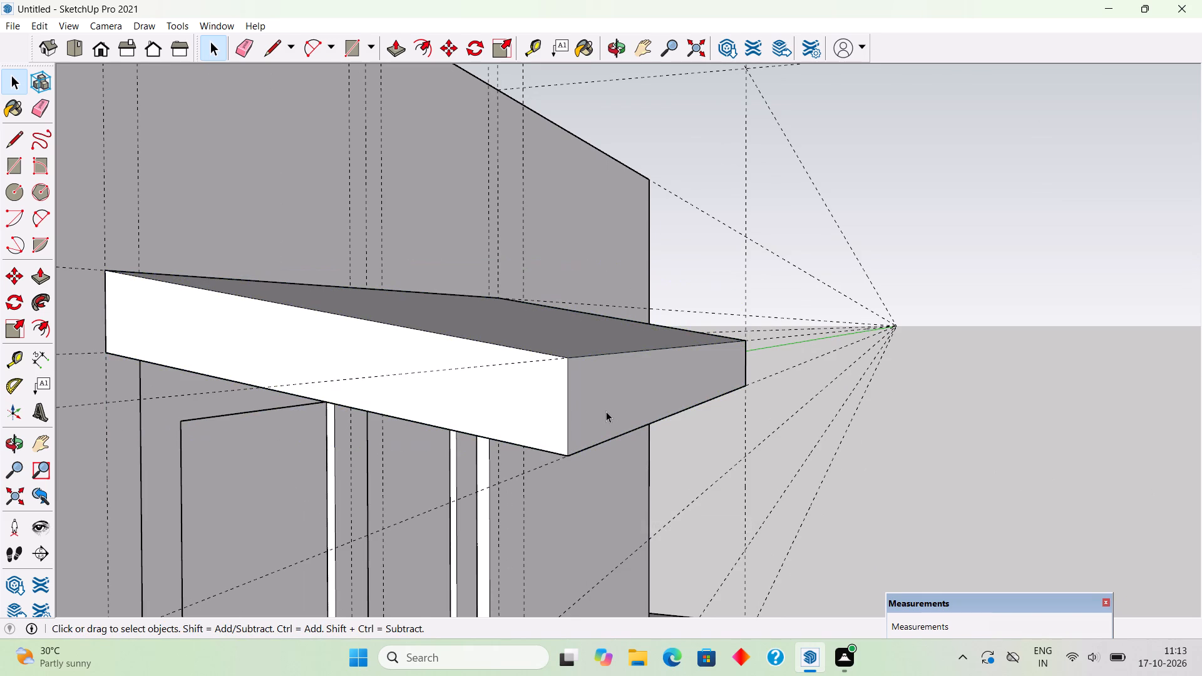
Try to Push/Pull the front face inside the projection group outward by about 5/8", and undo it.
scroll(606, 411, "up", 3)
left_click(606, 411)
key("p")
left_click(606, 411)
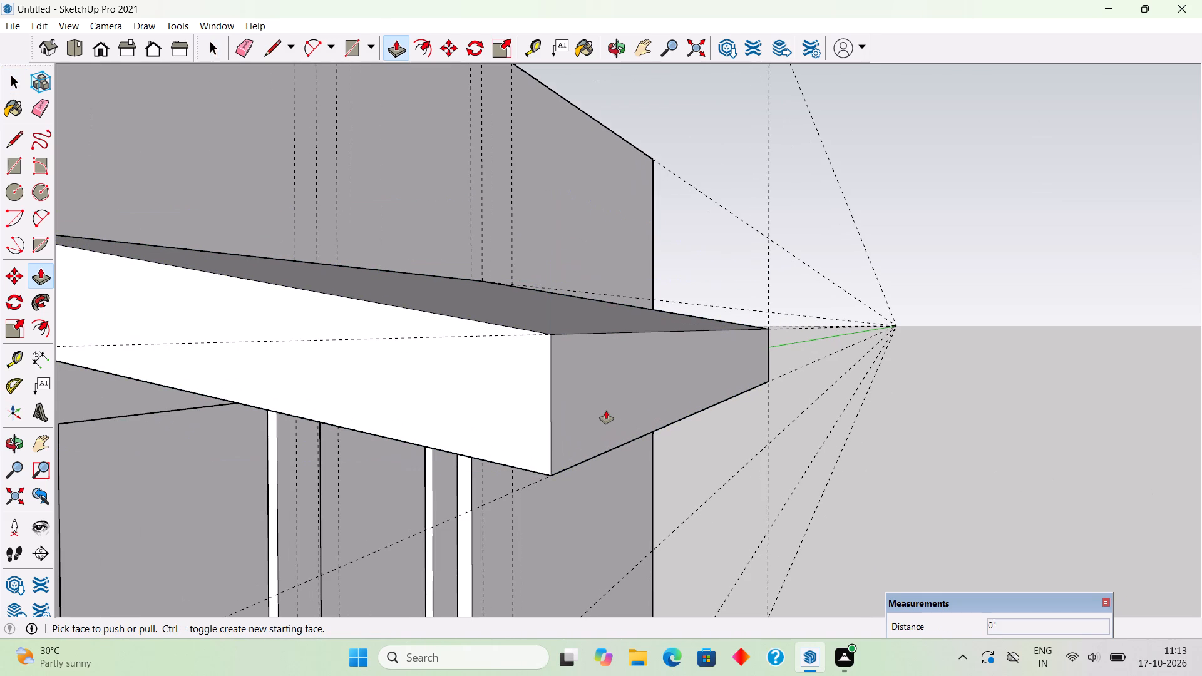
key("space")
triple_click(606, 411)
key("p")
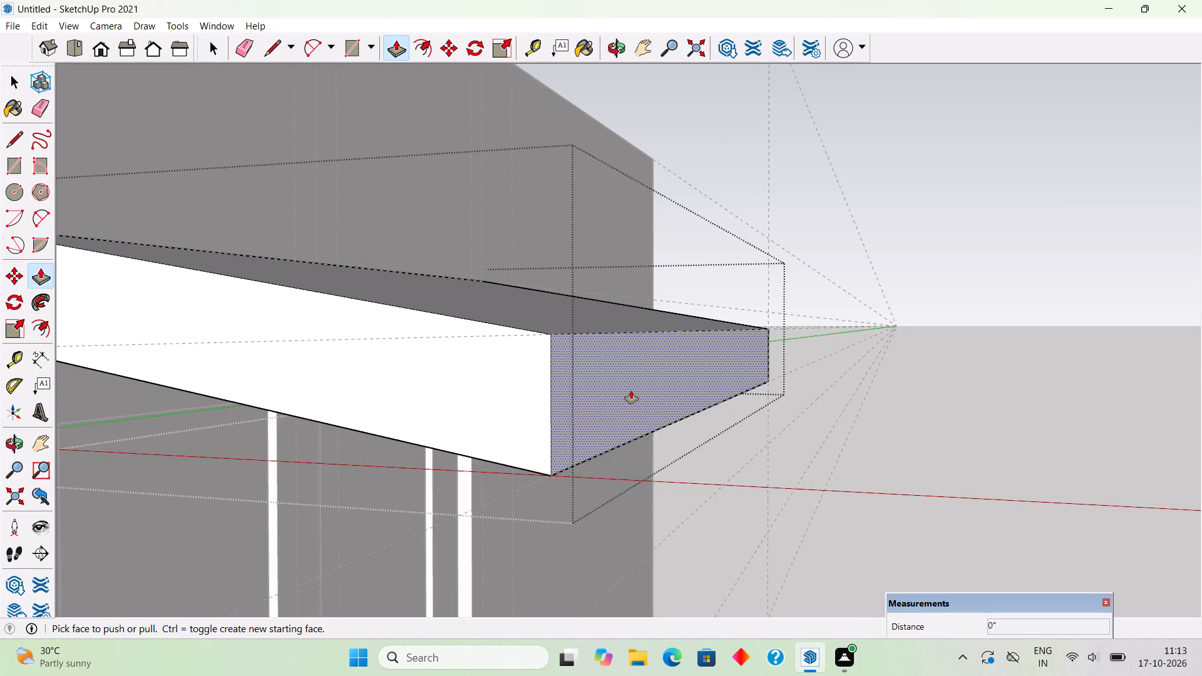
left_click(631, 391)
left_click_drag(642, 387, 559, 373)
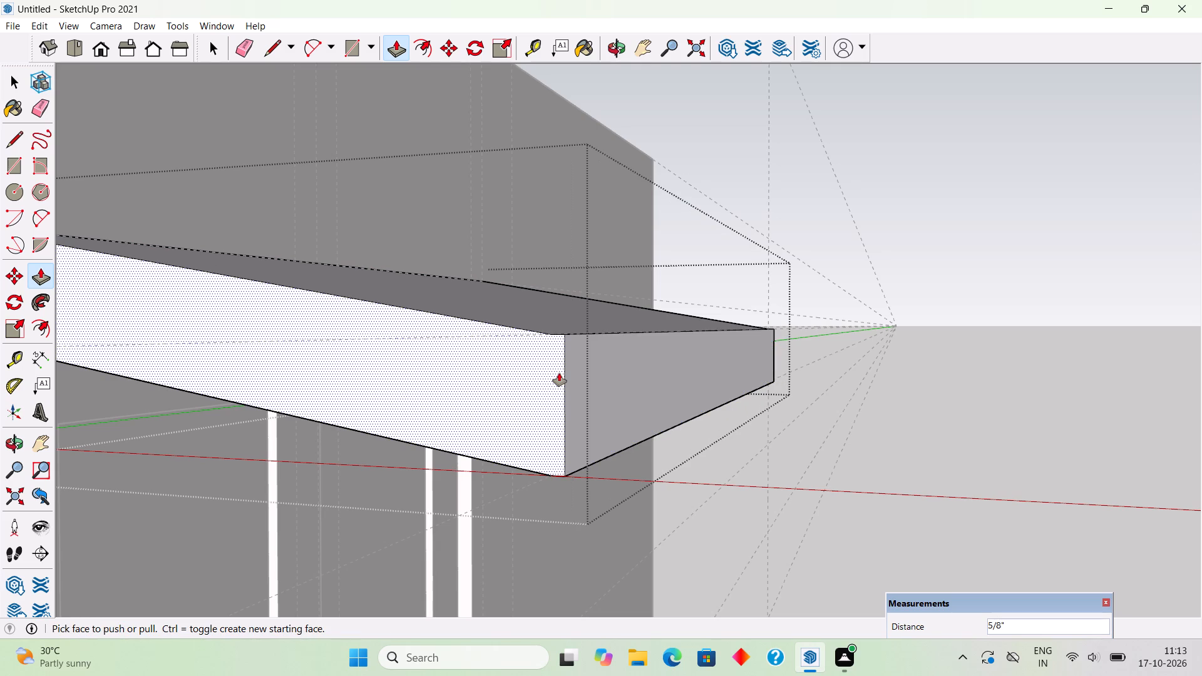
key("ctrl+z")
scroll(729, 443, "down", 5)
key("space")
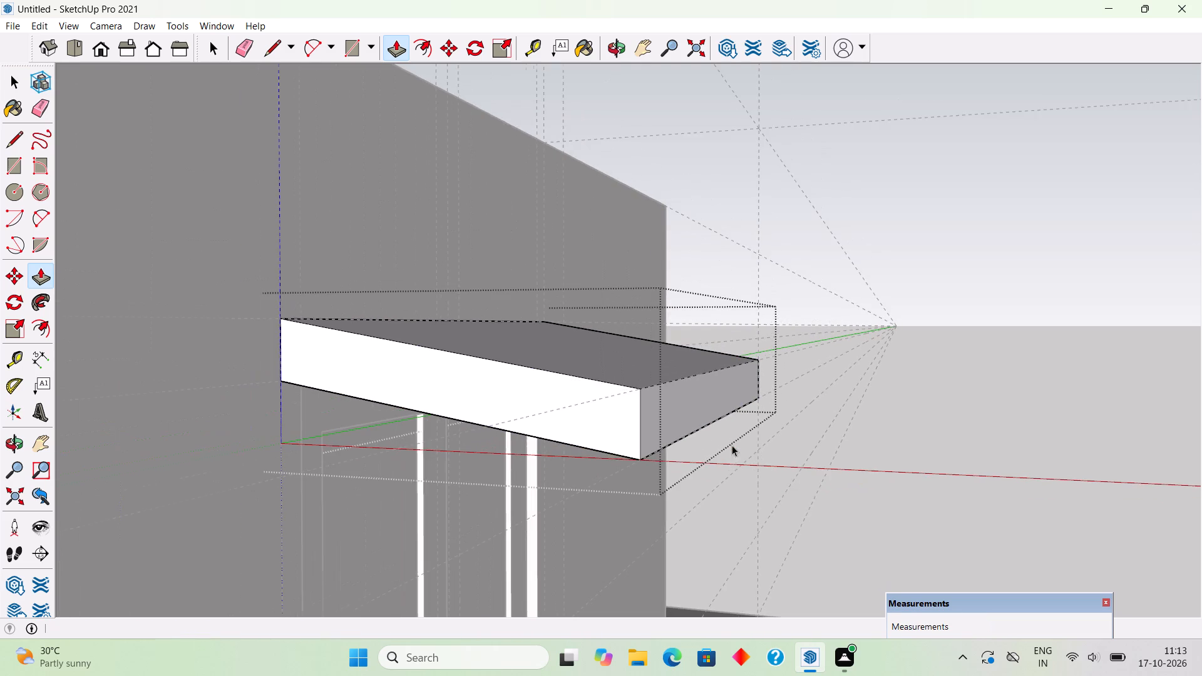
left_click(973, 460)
Scale the projection group's depth out from the wall to 0.63 along the red axis.
left_click(476, 395)
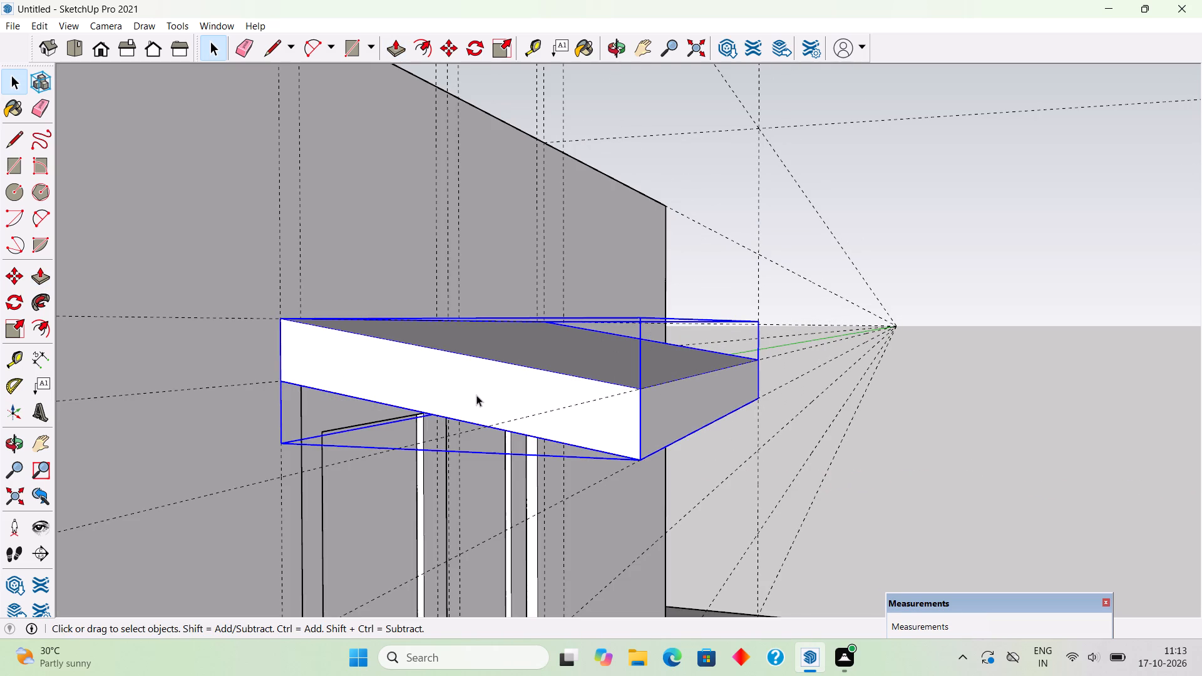
key("s")
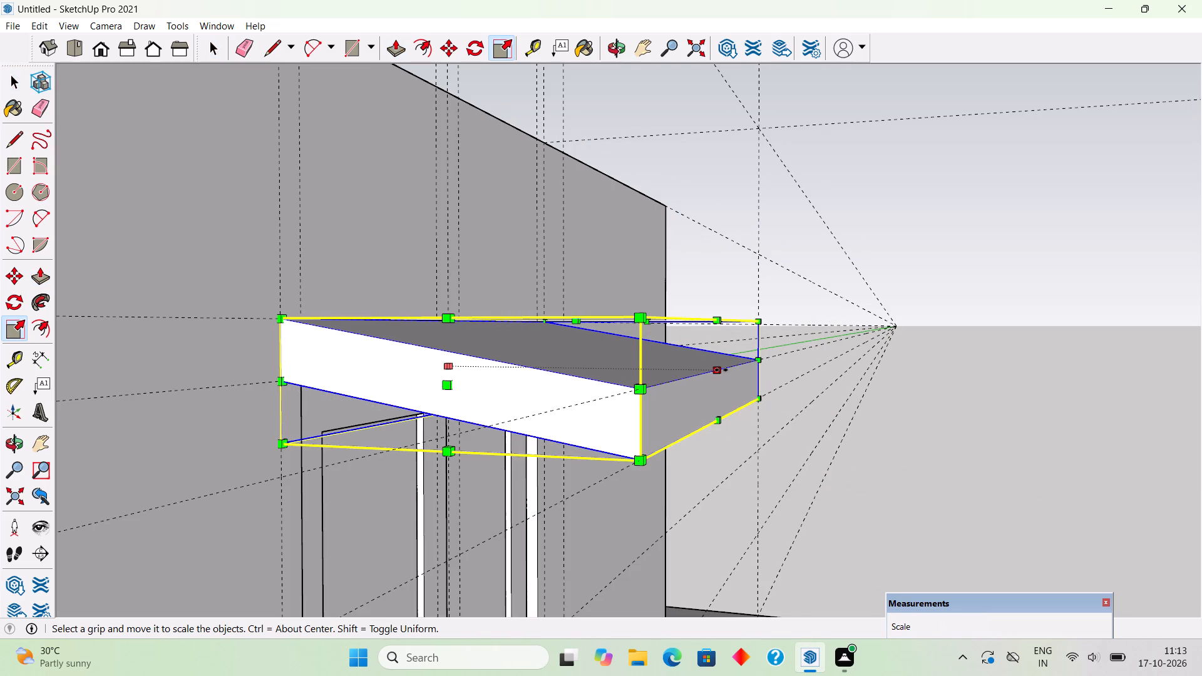
left_click(721, 369)
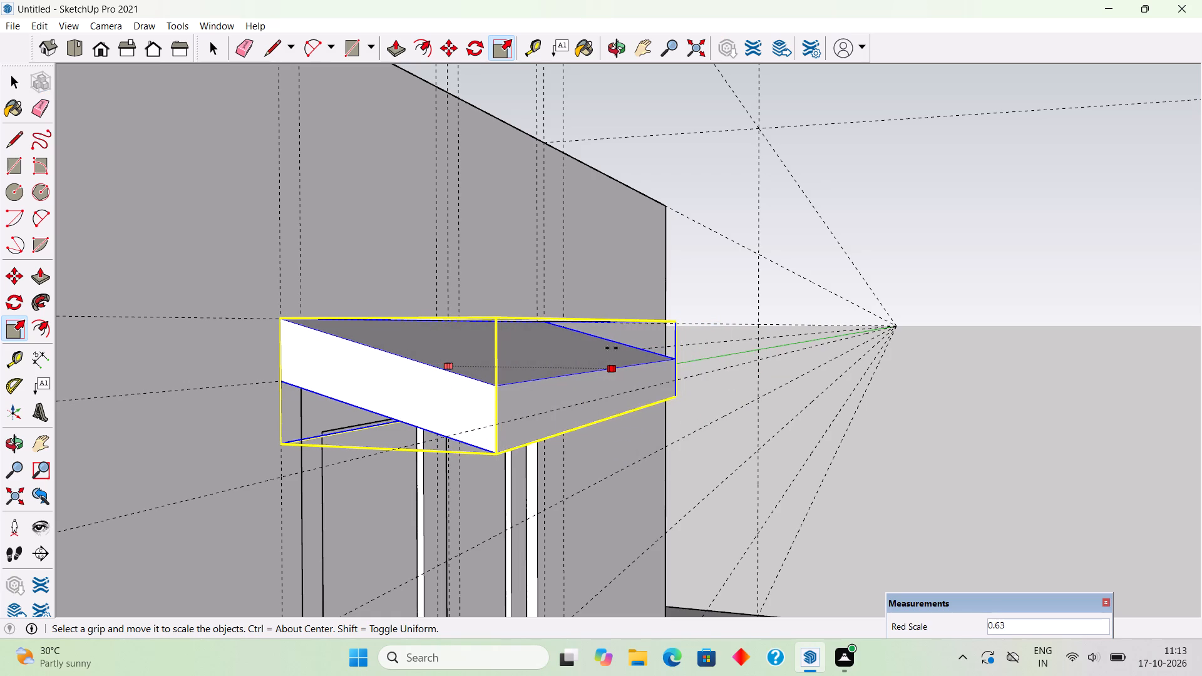
left_click(612, 347)
middle_click_drag(627, 407, 618, 345)
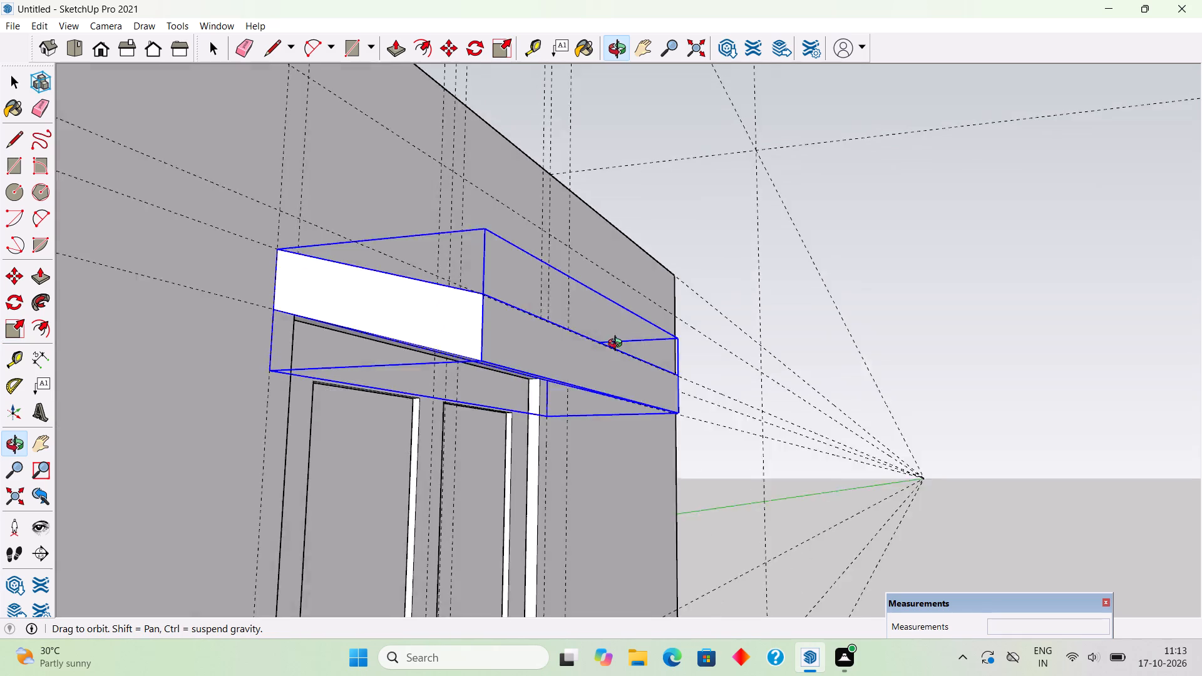
middle_click_drag(618, 345, 452, 416)
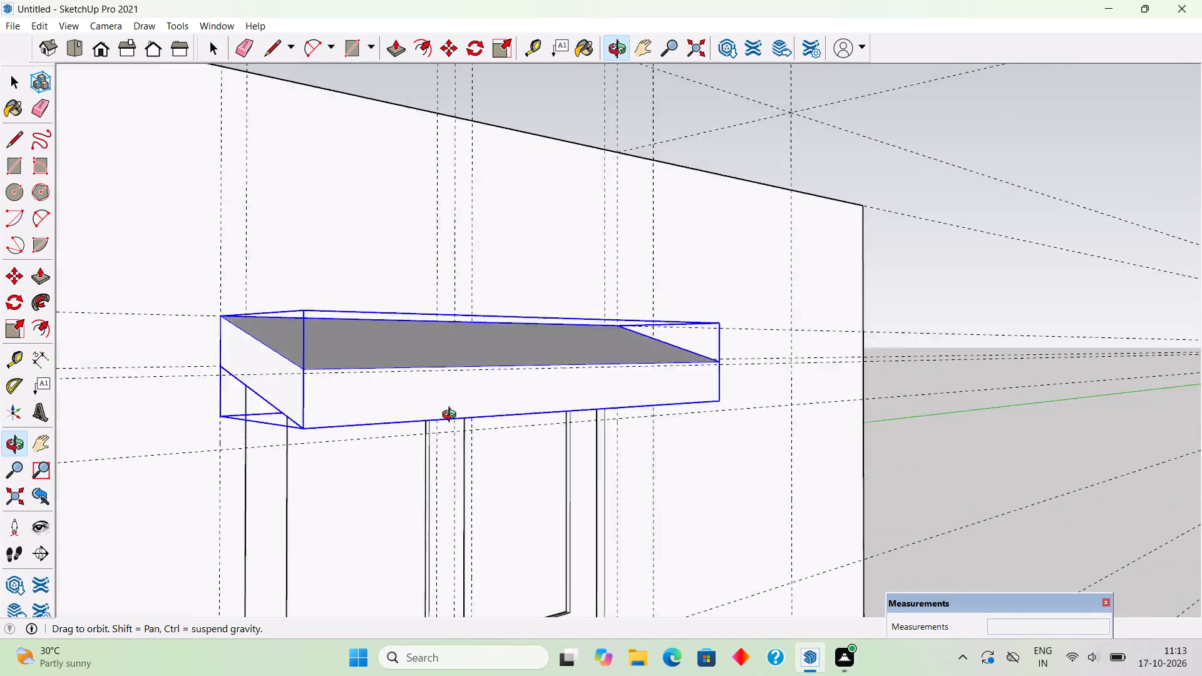
middle_click_drag(452, 416, 476, 461)
key("space")
left_click(917, 431)
Examine the projection above the right window and the neighbouring left window from the front and side.
middle_click_drag(706, 436, 634, 397)
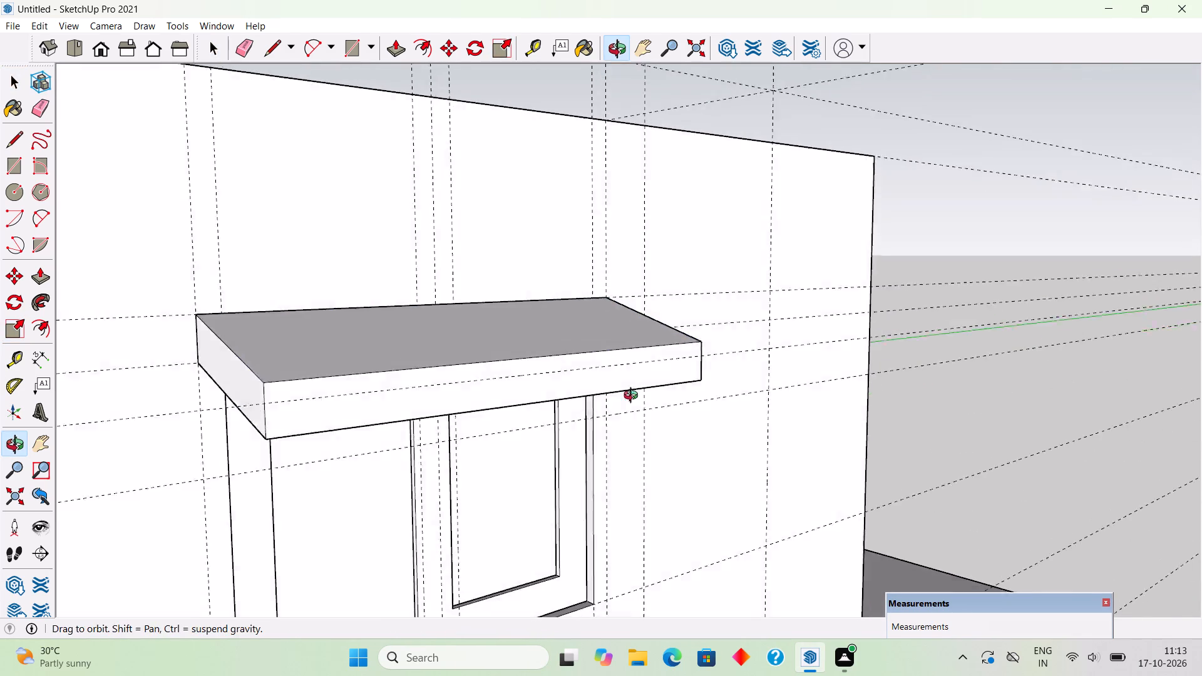
middle_click_drag(634, 397, 612, 392)
scroll(612, 392, "down", 15)
scroll(313, 511, "up", 4)
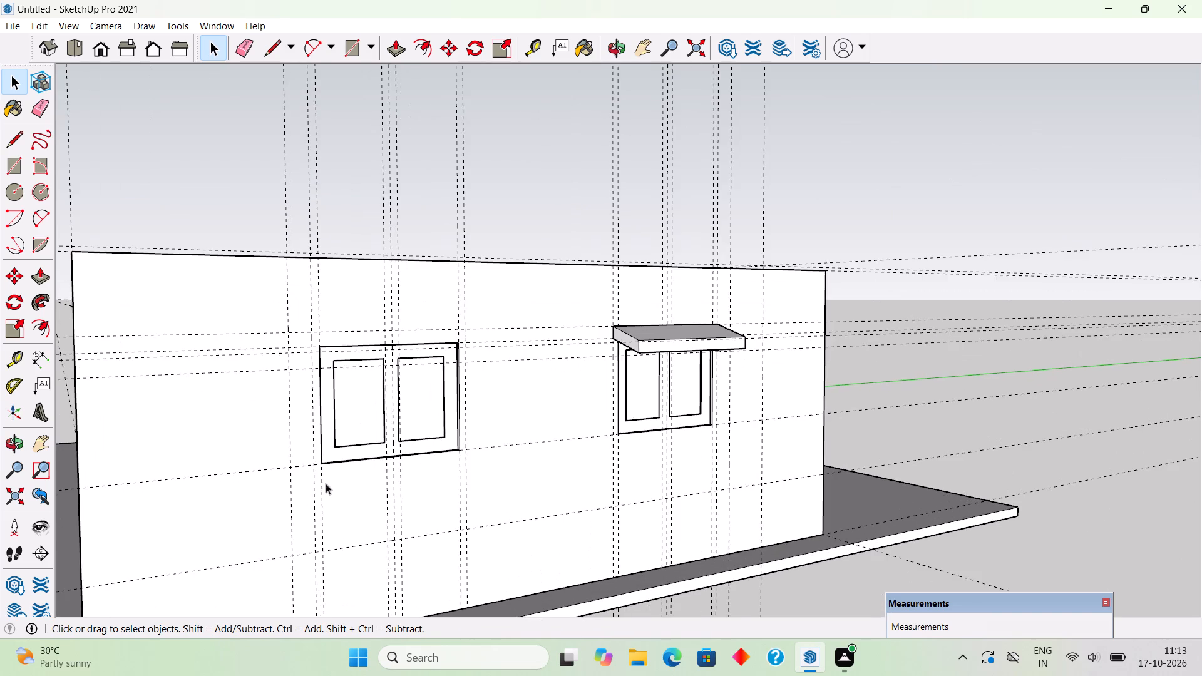
middle_click_drag(378, 482, 593, 489)
scroll(607, 460, "up", 7)
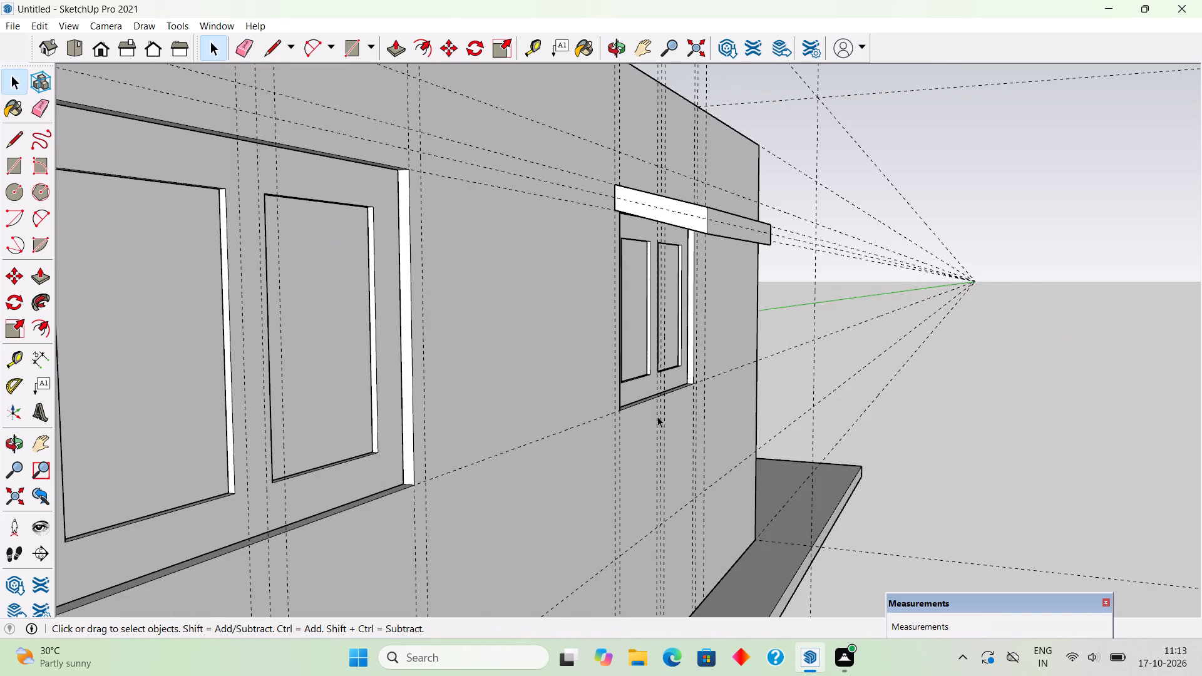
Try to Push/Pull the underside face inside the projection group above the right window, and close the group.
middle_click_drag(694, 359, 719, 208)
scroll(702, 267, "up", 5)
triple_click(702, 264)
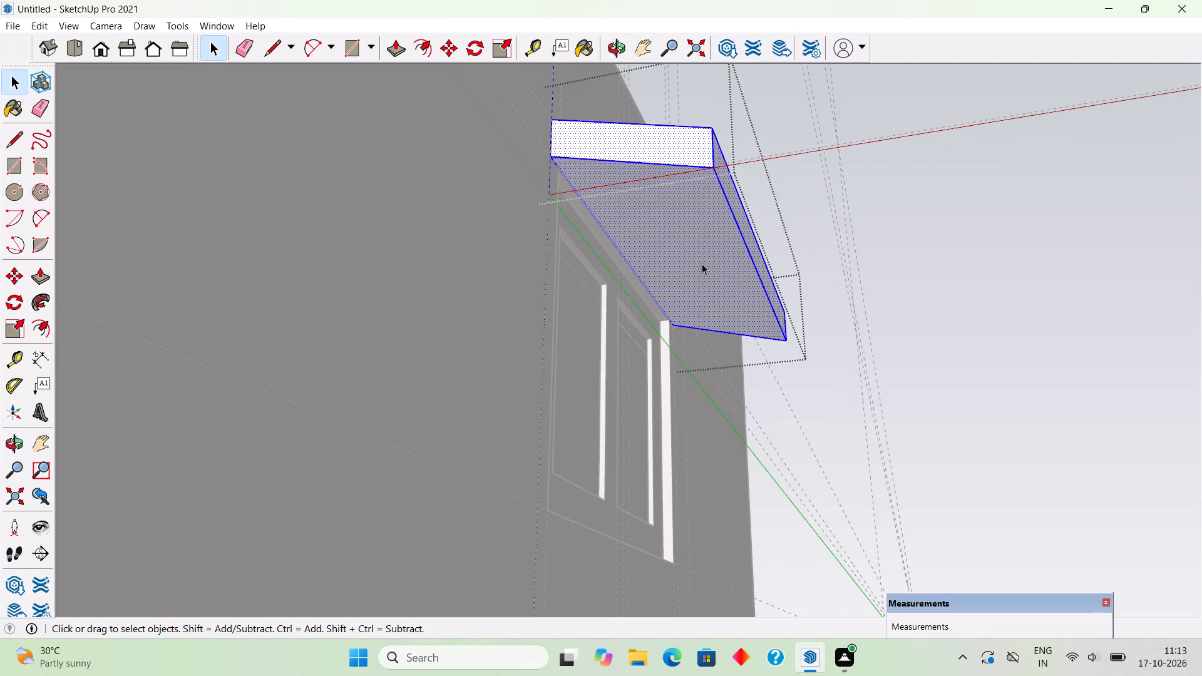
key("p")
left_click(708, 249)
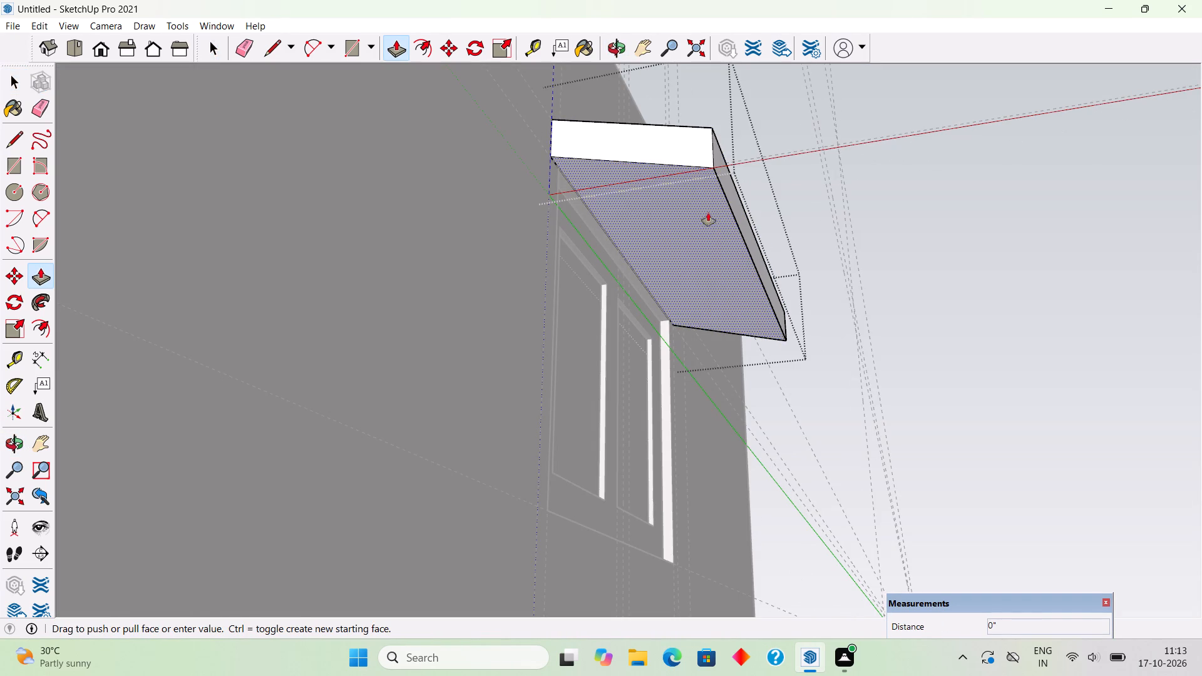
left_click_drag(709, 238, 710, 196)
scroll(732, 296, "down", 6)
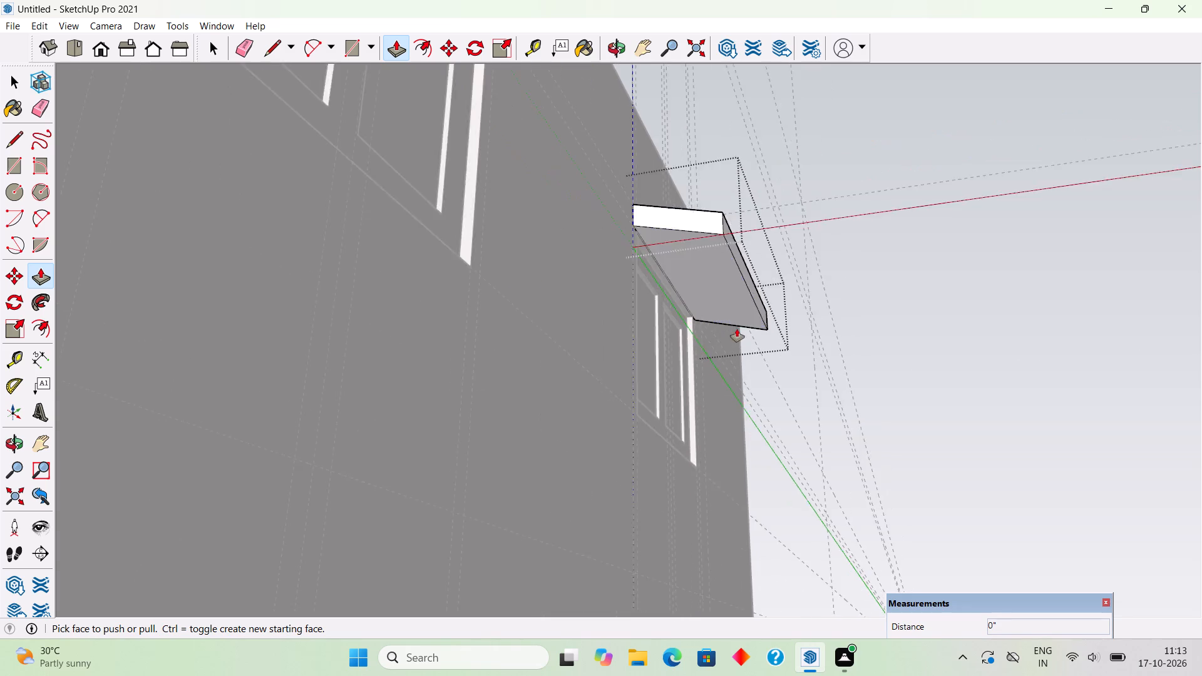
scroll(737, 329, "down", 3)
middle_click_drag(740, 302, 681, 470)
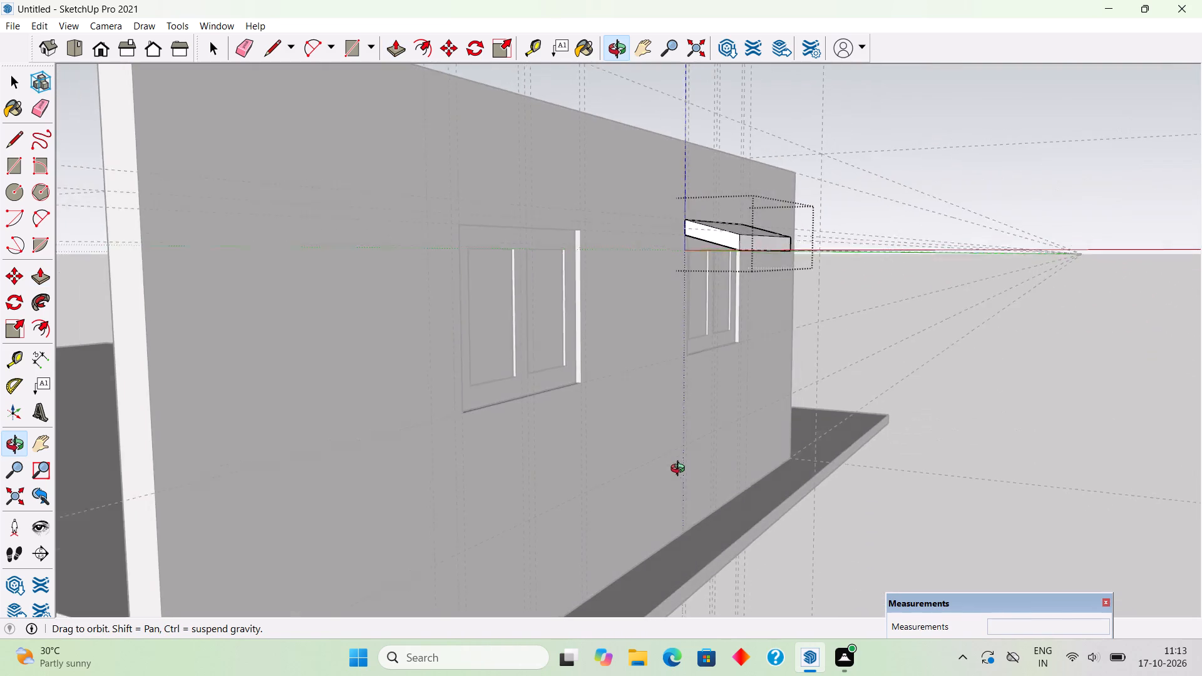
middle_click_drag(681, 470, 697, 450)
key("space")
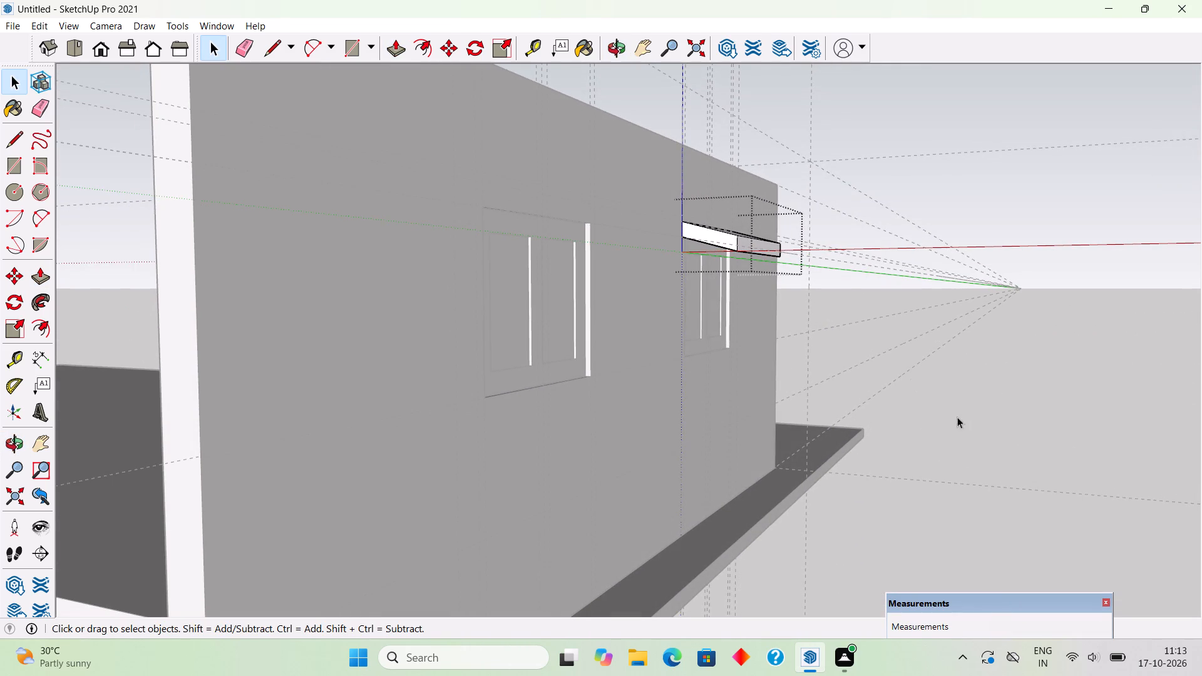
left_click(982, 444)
Delete all the construction guides from the model.
middle_click_drag(811, 381, 568, 321)
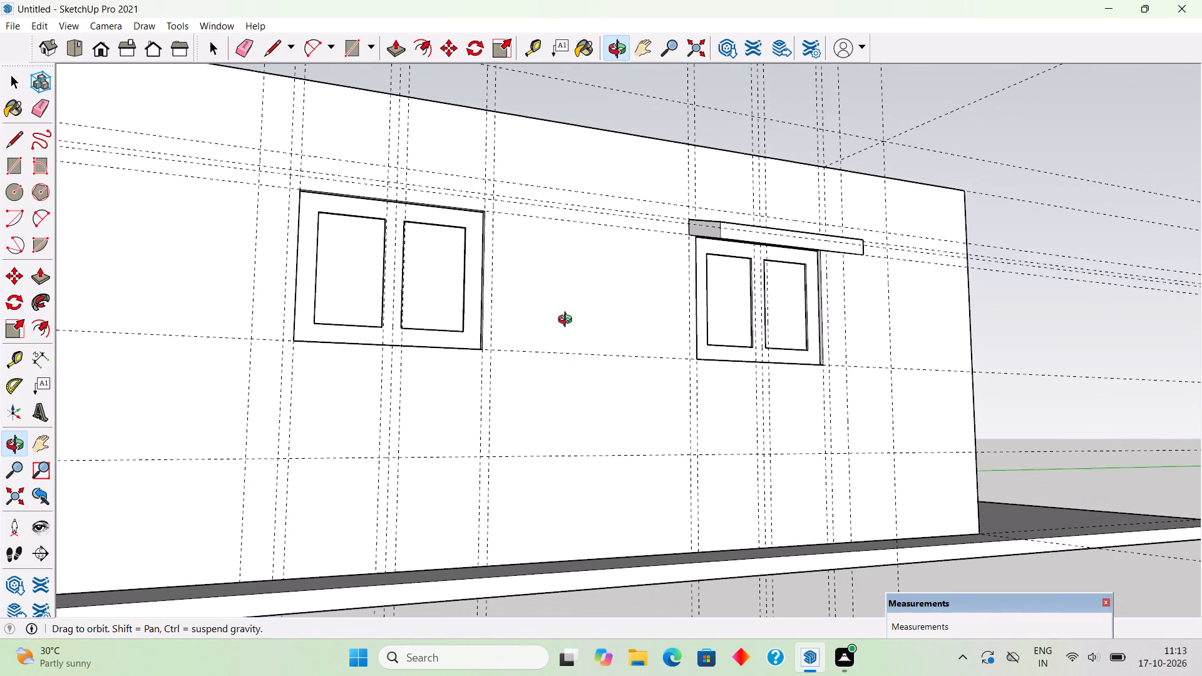
middle_click_drag(568, 321, 667, 448)
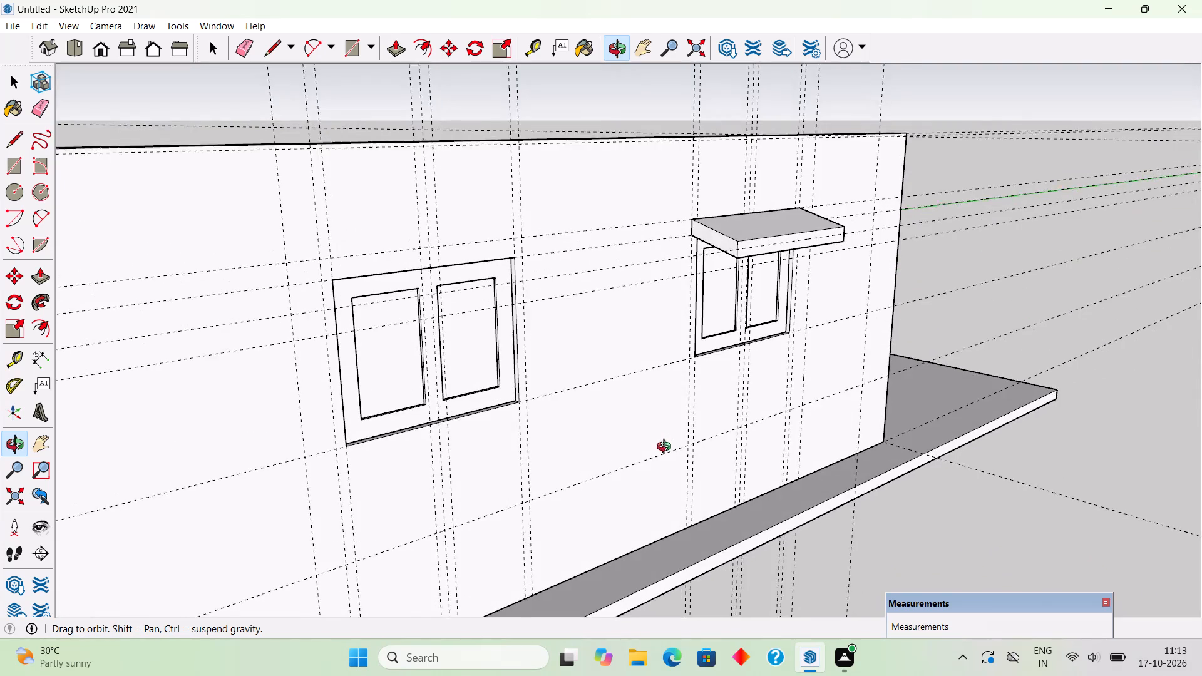
middle_click_drag(667, 448, 607, 425)
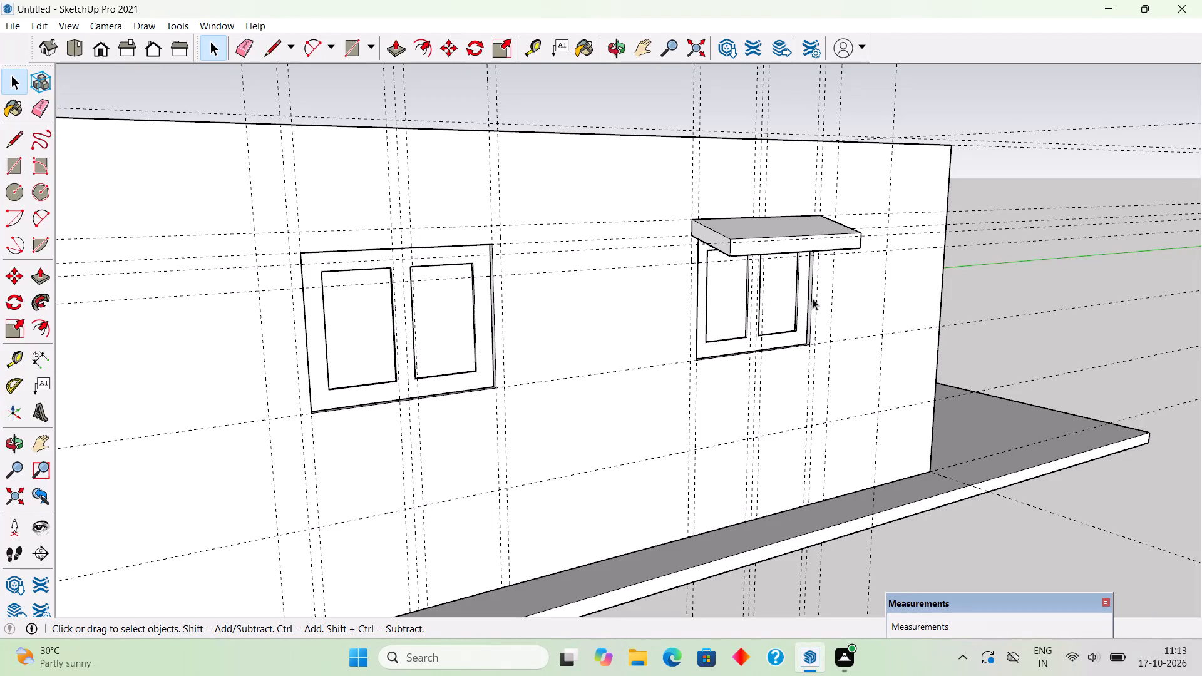
key("space")
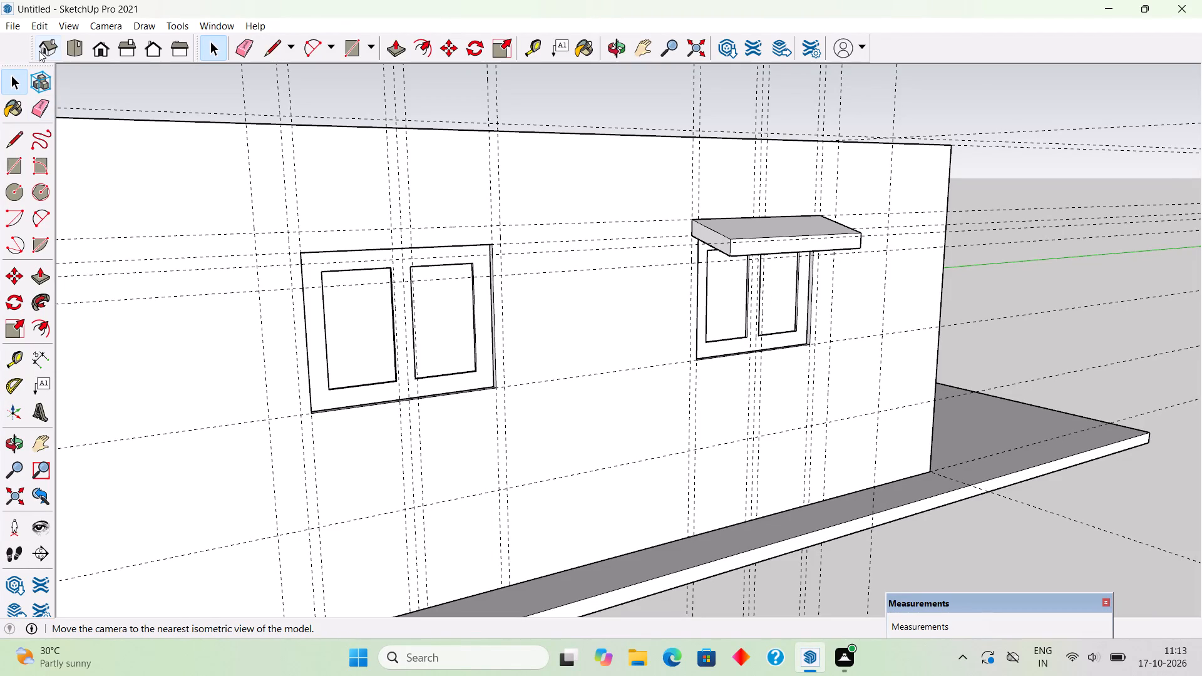
left_click(41, 24)
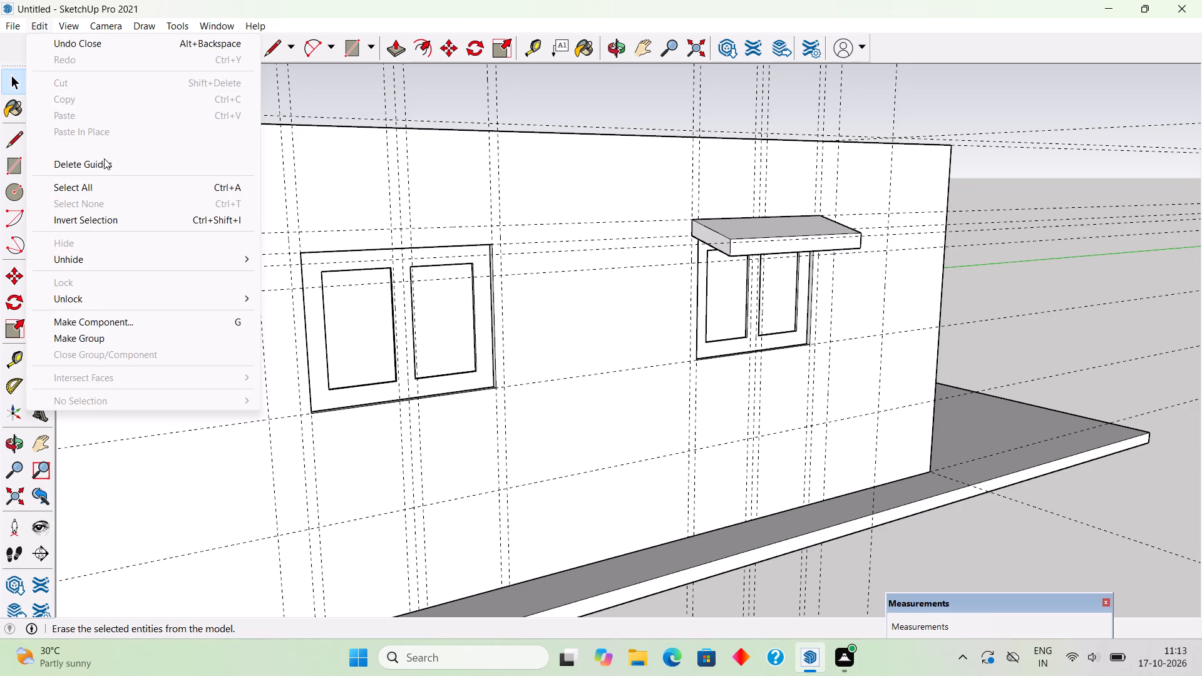
left_click(106, 161)
Delete the sloping projection group above the right window.
middle_click_drag(561, 302, 452, 315)
scroll(452, 315, "down", 4)
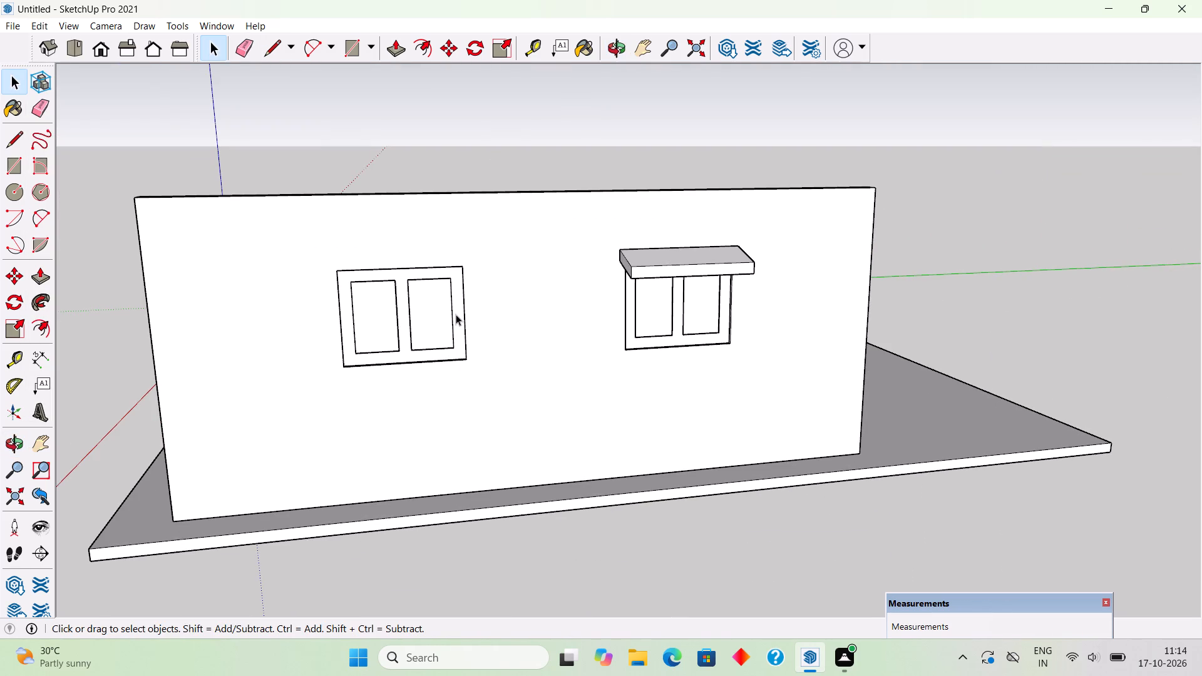
left_click(660, 260)
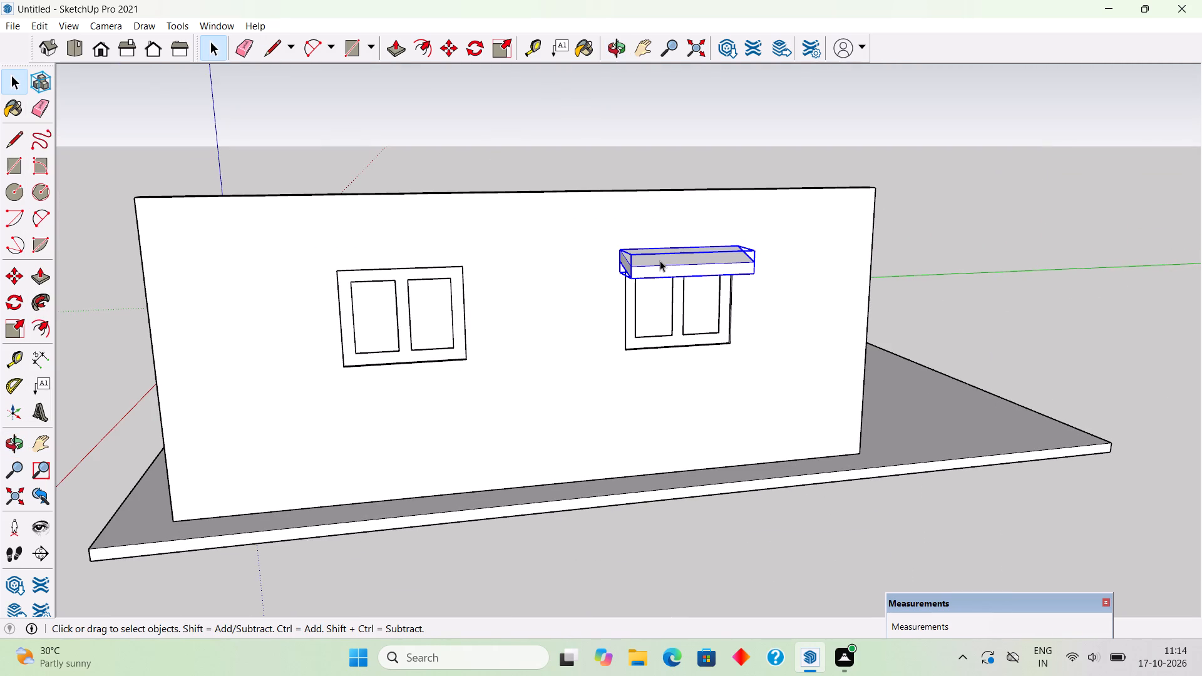
key("Delete")
Place vertical guides 9" outside both side edges of the right window.
scroll(660, 261, "up", 10)
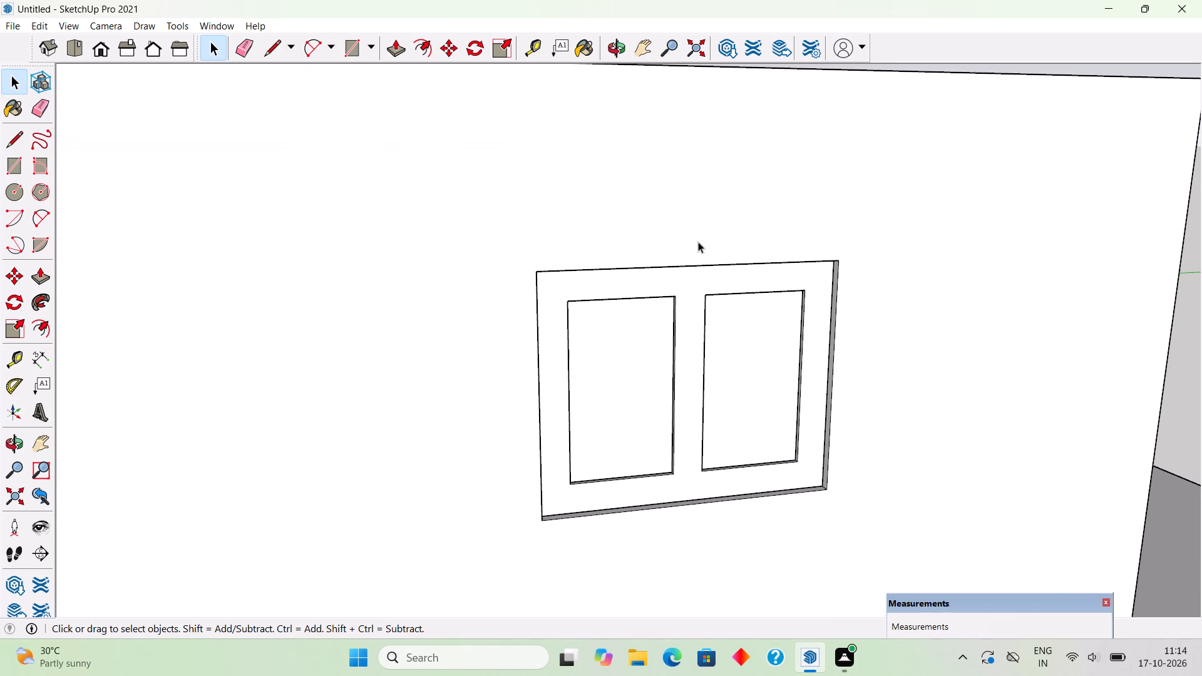
middle_click_drag(681, 252, 431, 343)
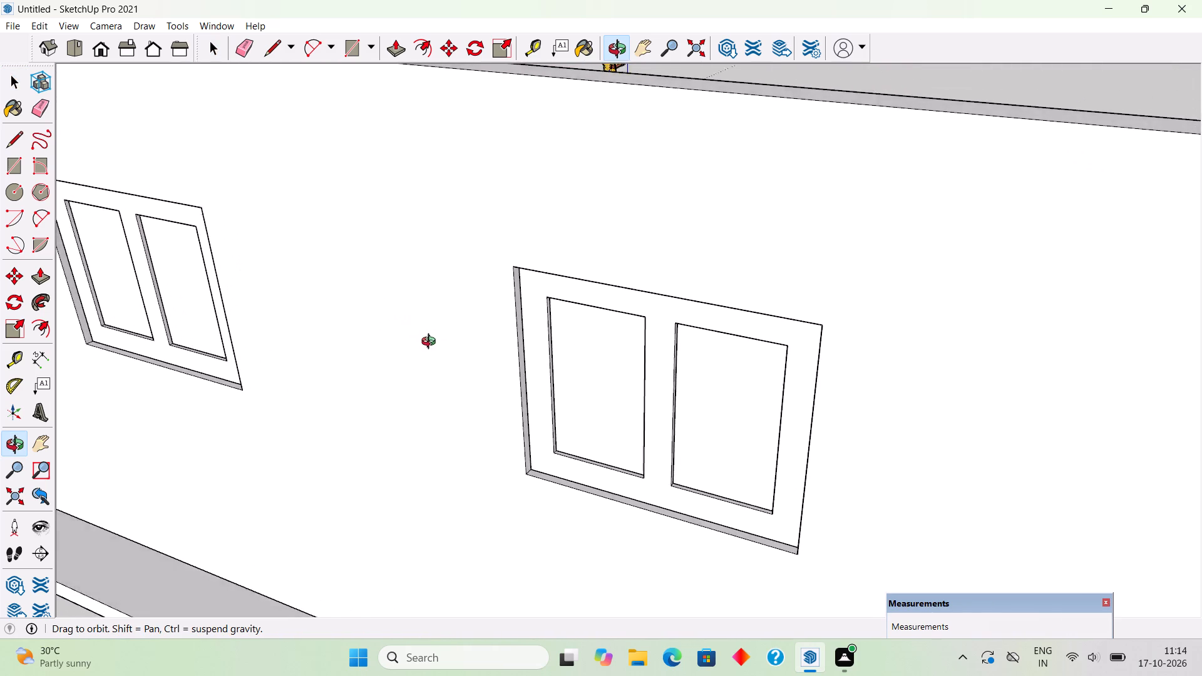
middle_click_drag(431, 343, 538, 376)
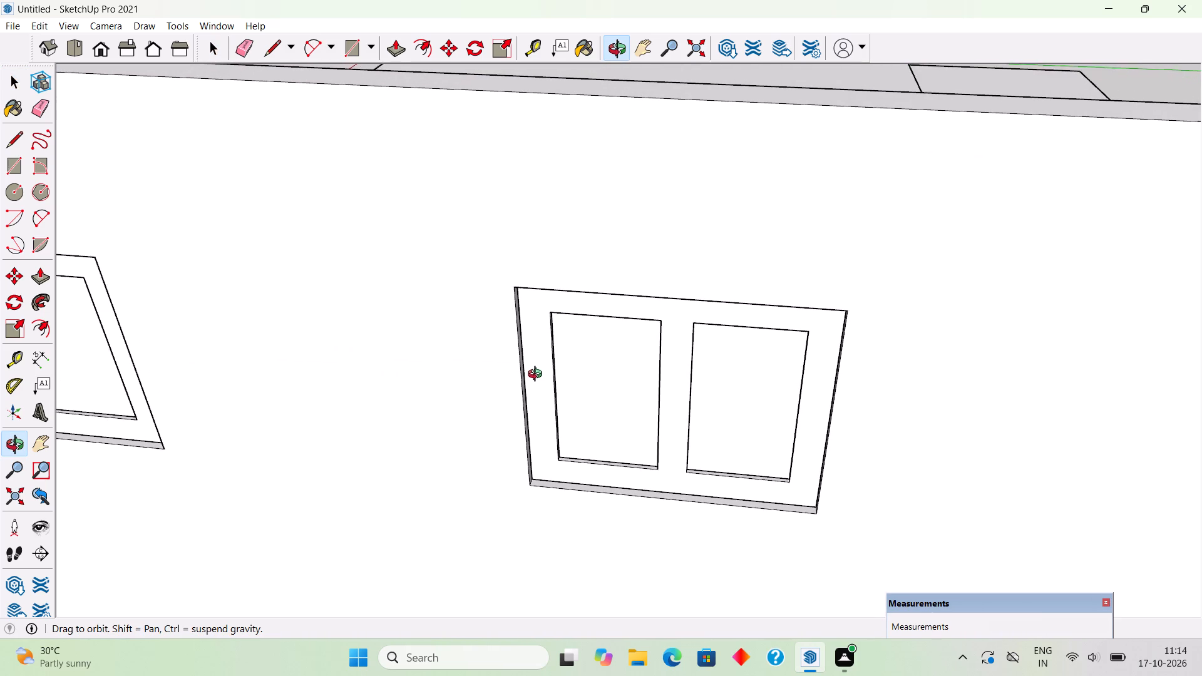
middle_click_drag(538, 376, 549, 400)
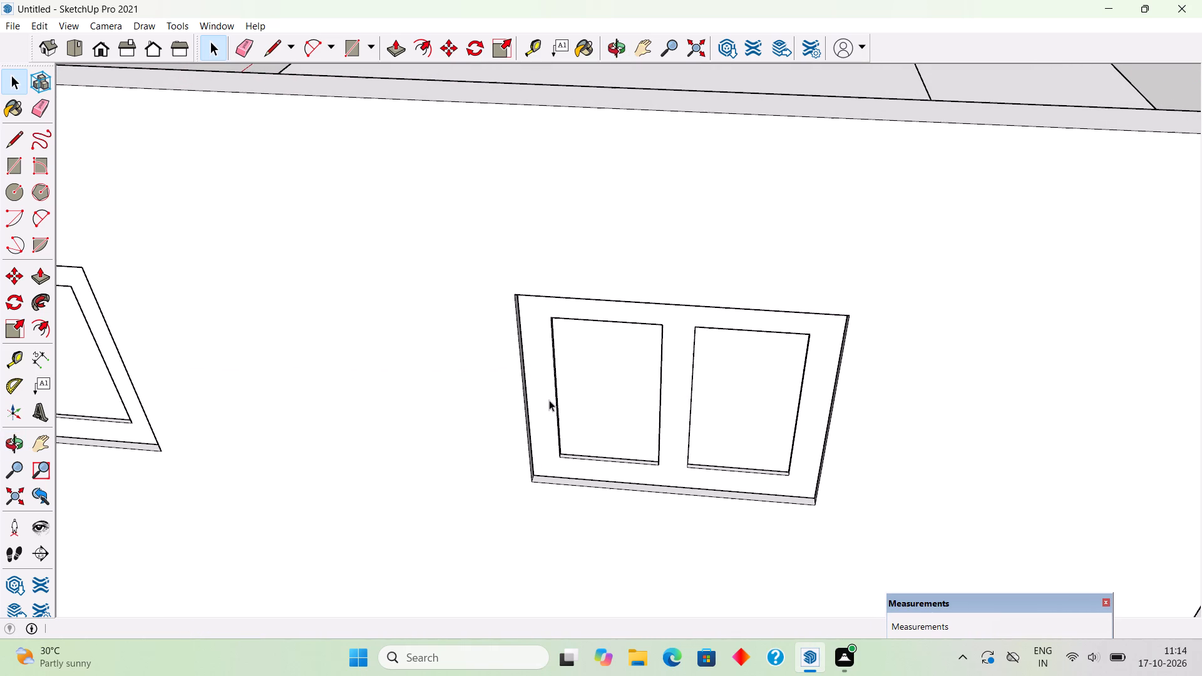
middle_click_drag(560, 402, 742, 327)
key("r")
key("t")
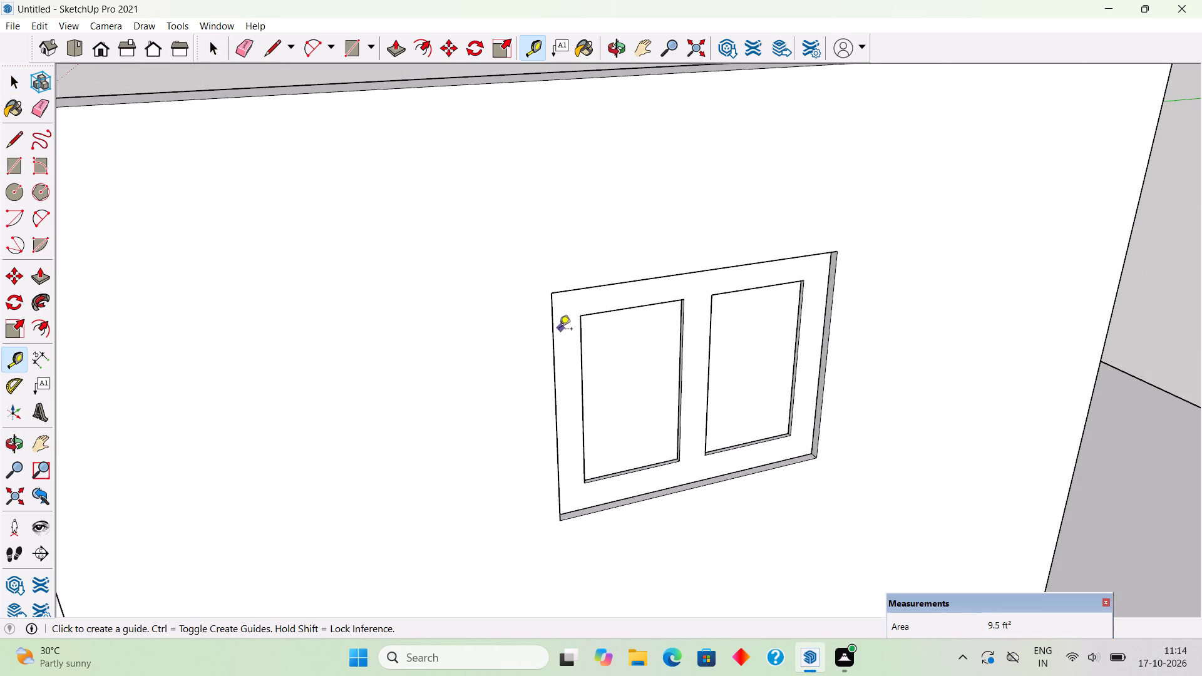
left_click(552, 352)
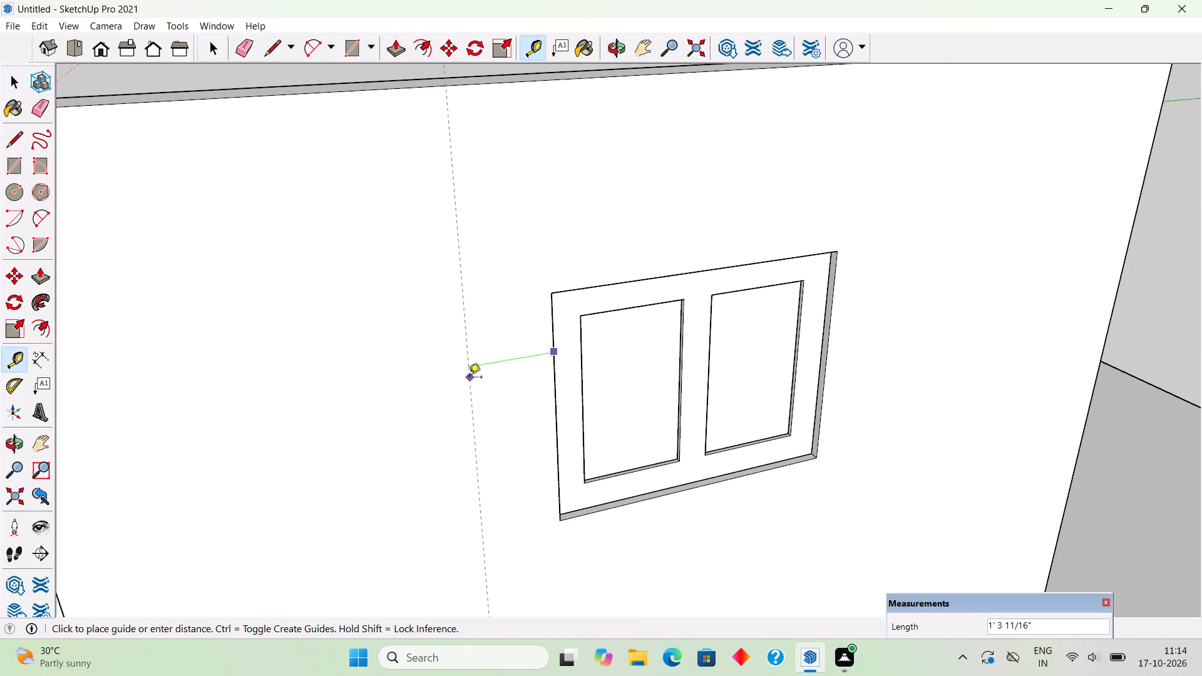
type("9\"")
key("Return")
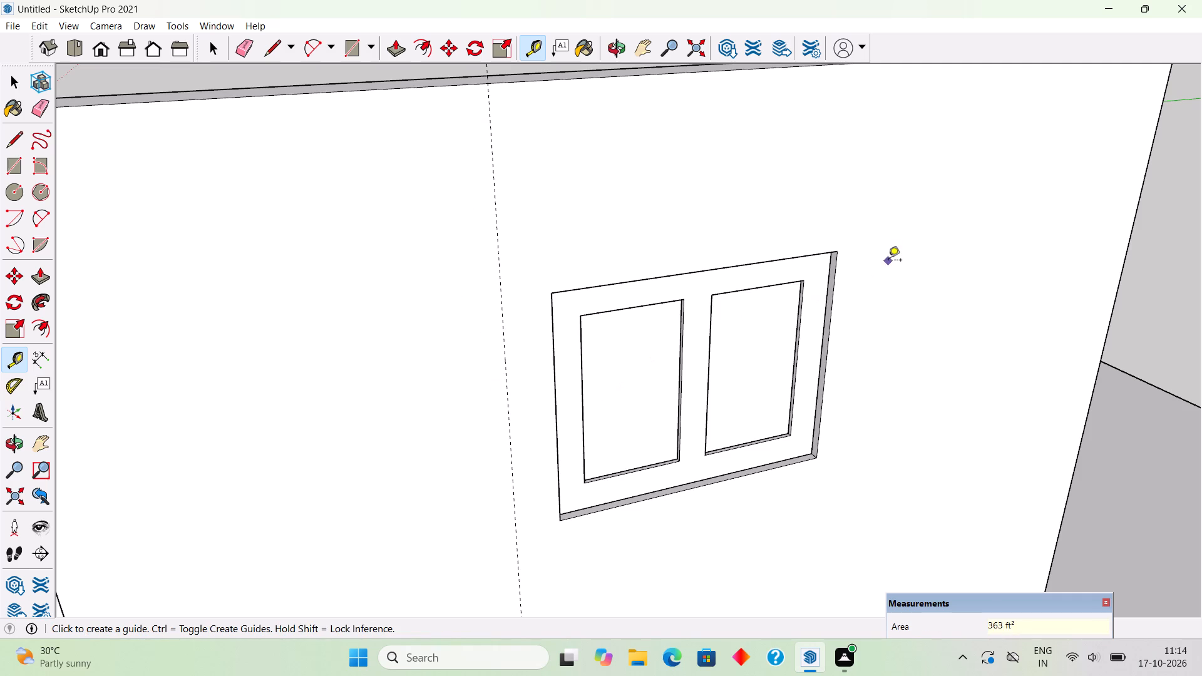
left_click(831, 336)
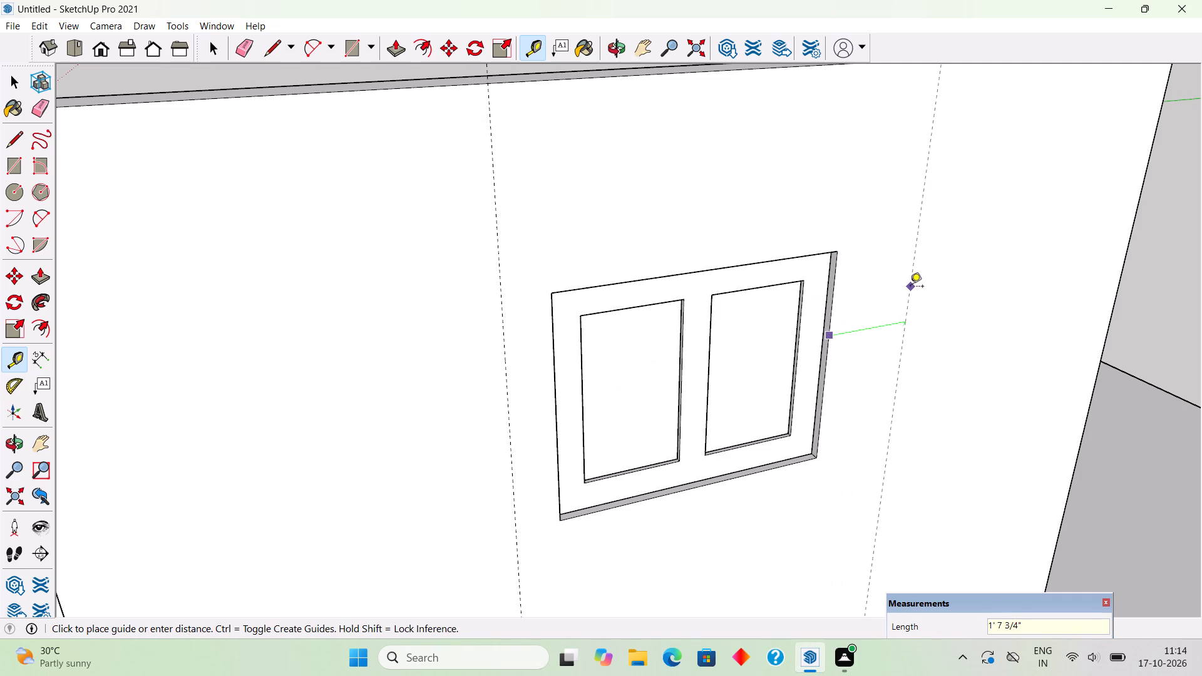
type("9\"")
key("Return")
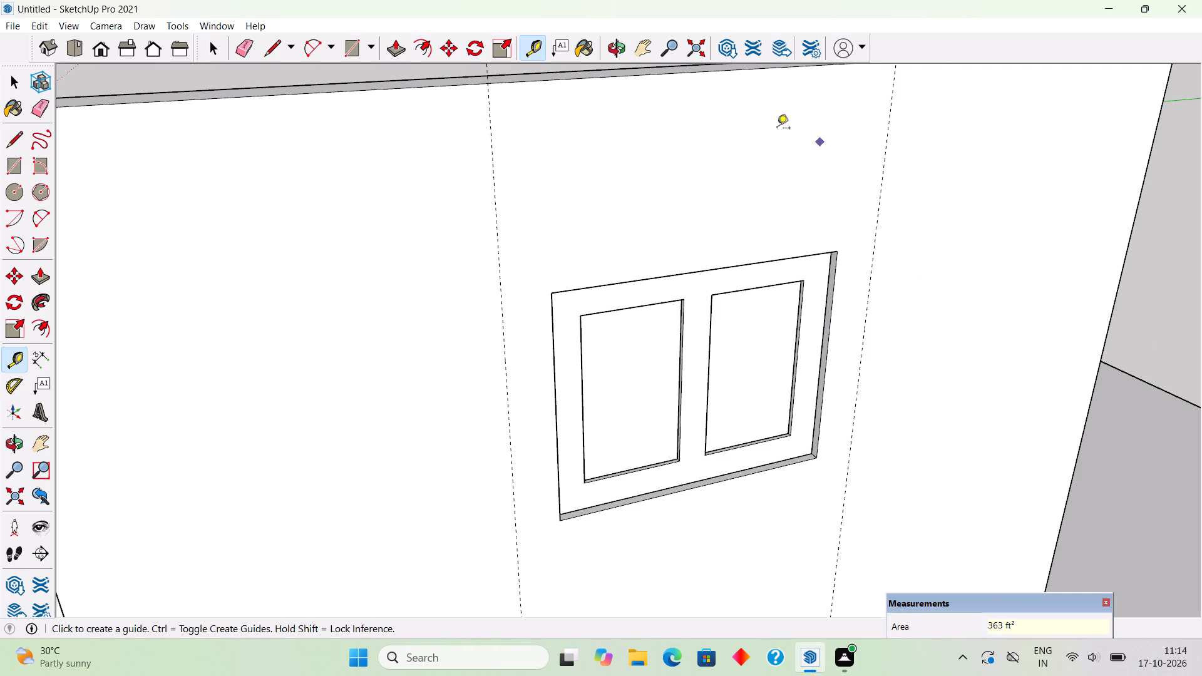
Add a horizontal guide along the right window's top edge and another 4" above it.
double_click(741, 269)
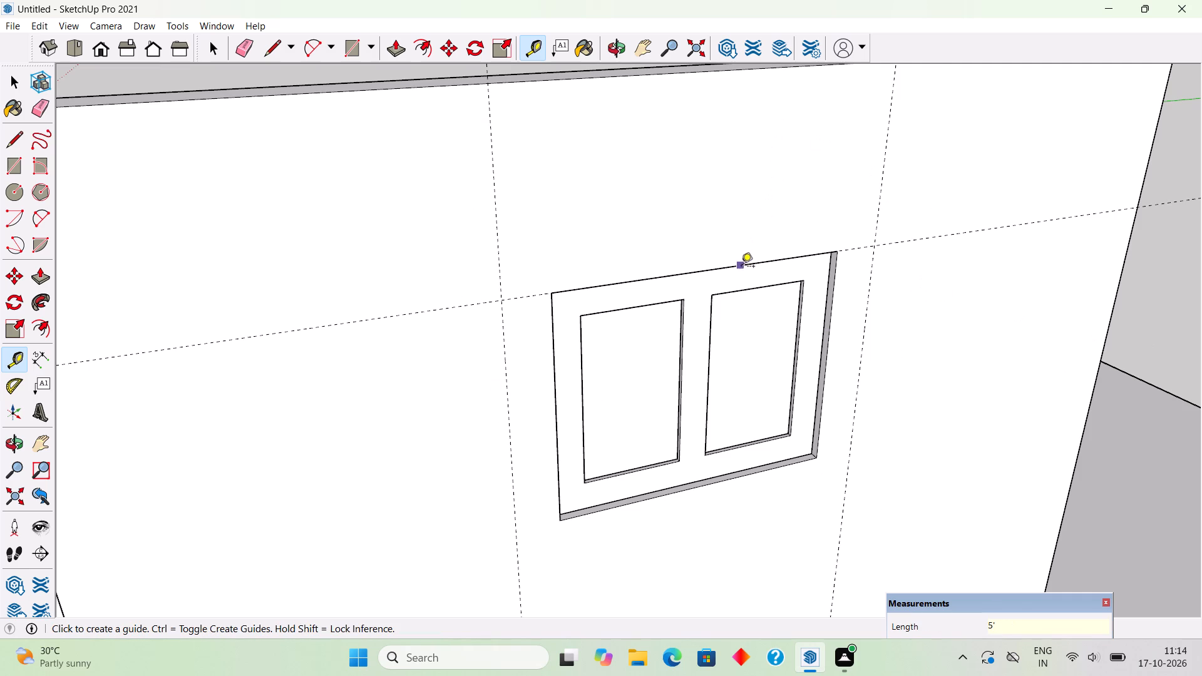
left_click(752, 267)
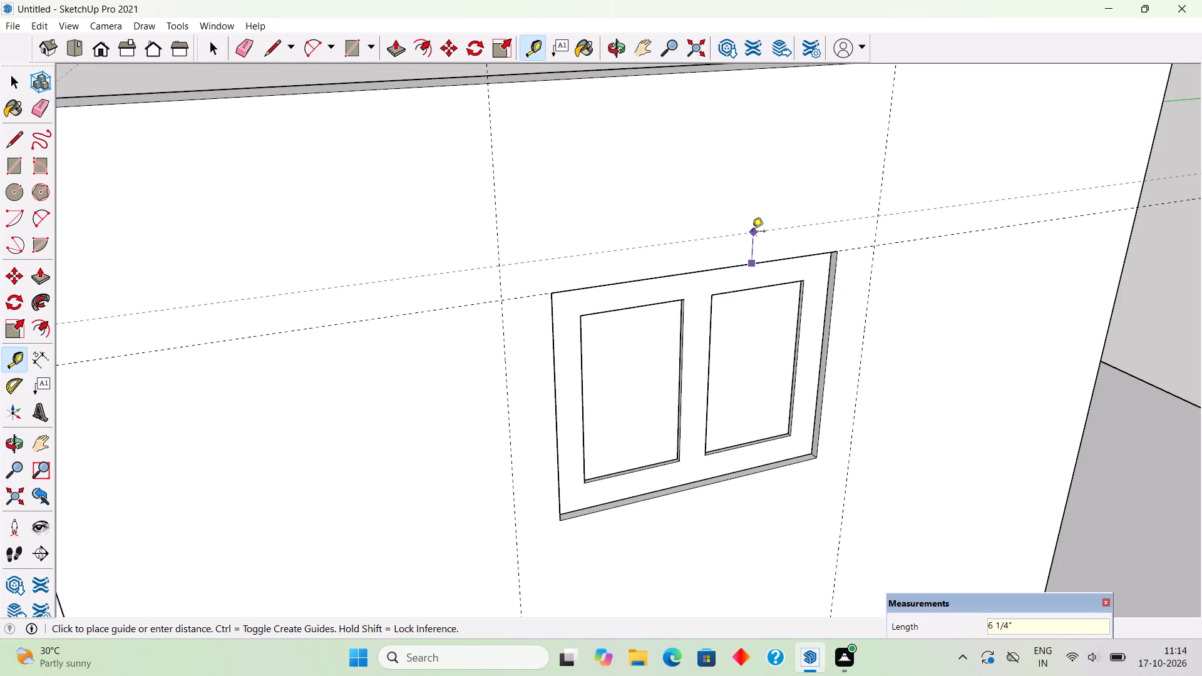
type("4\"")
key("Return")
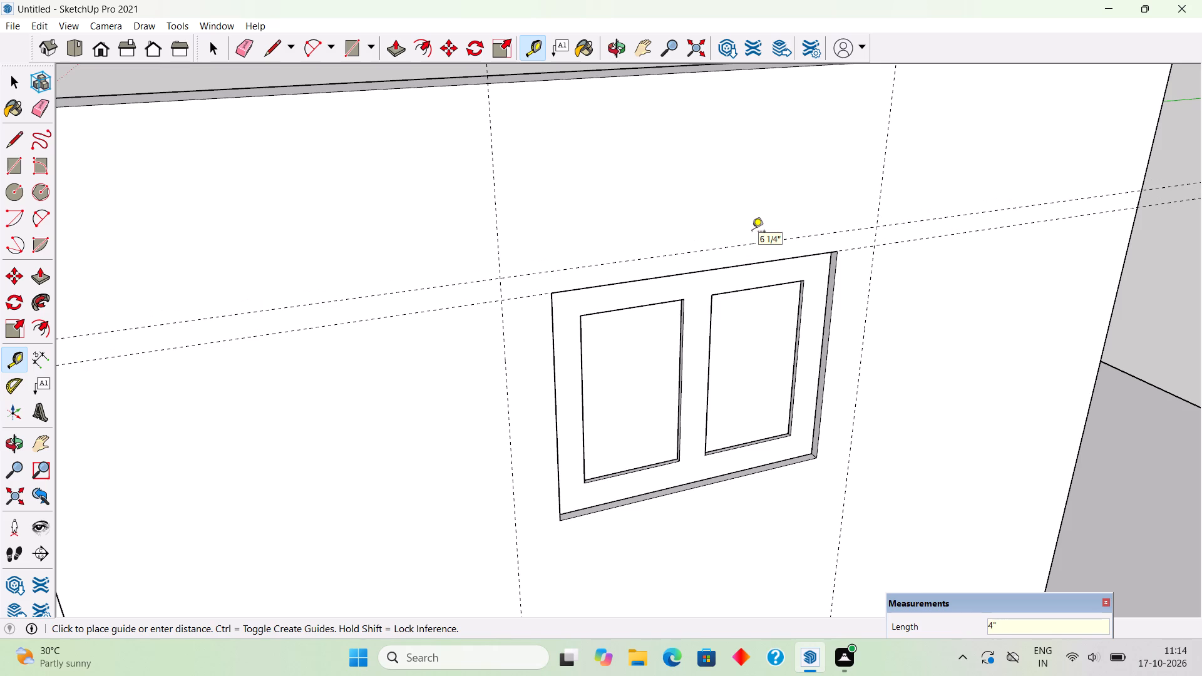
key("space")
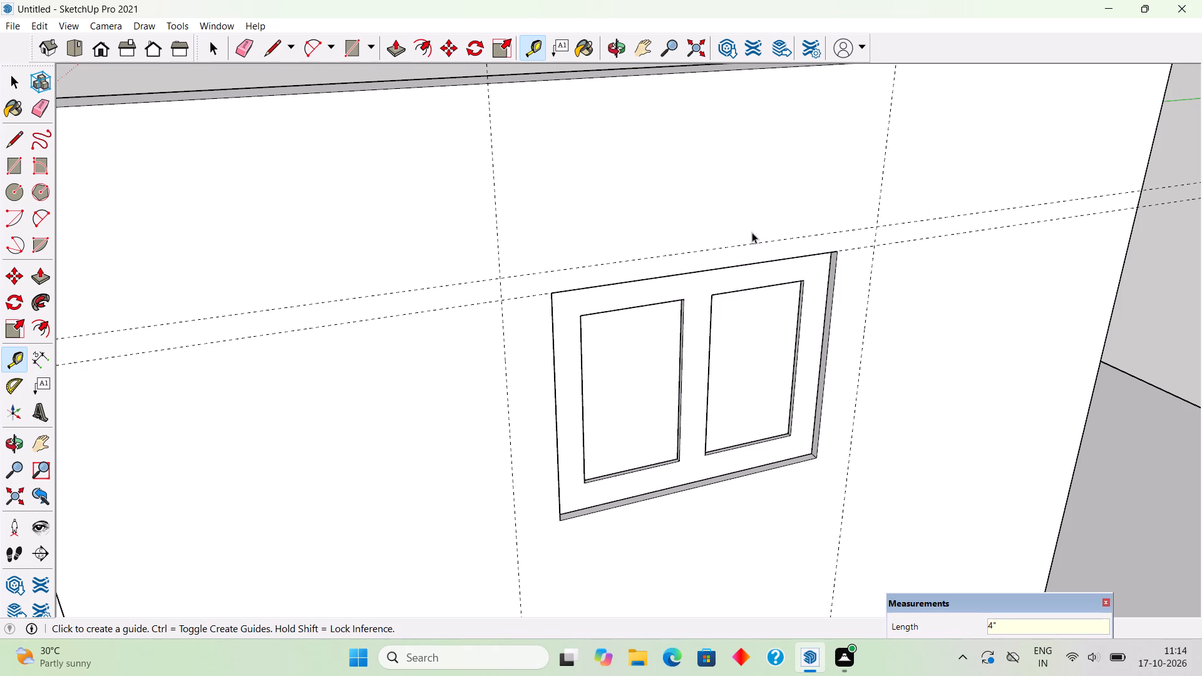
Draw a 4" by 6' 6" rectangle above the right window between the guide intersections.
type("r")
left_click(499, 277)
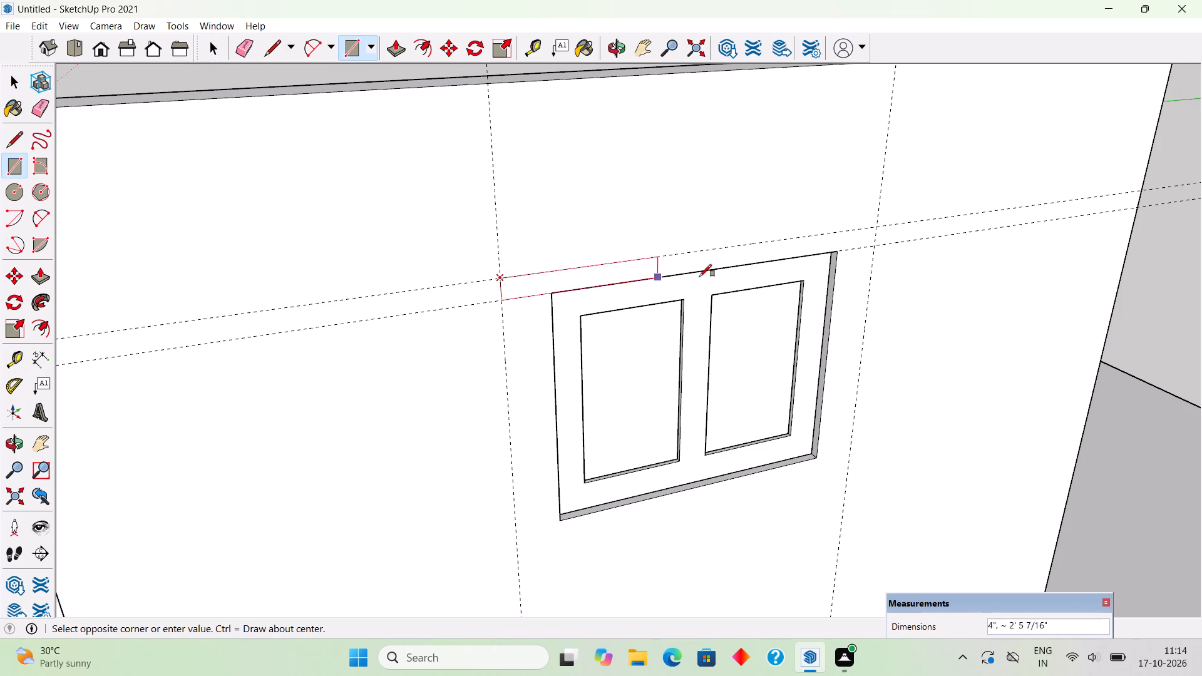
left_click(876, 247)
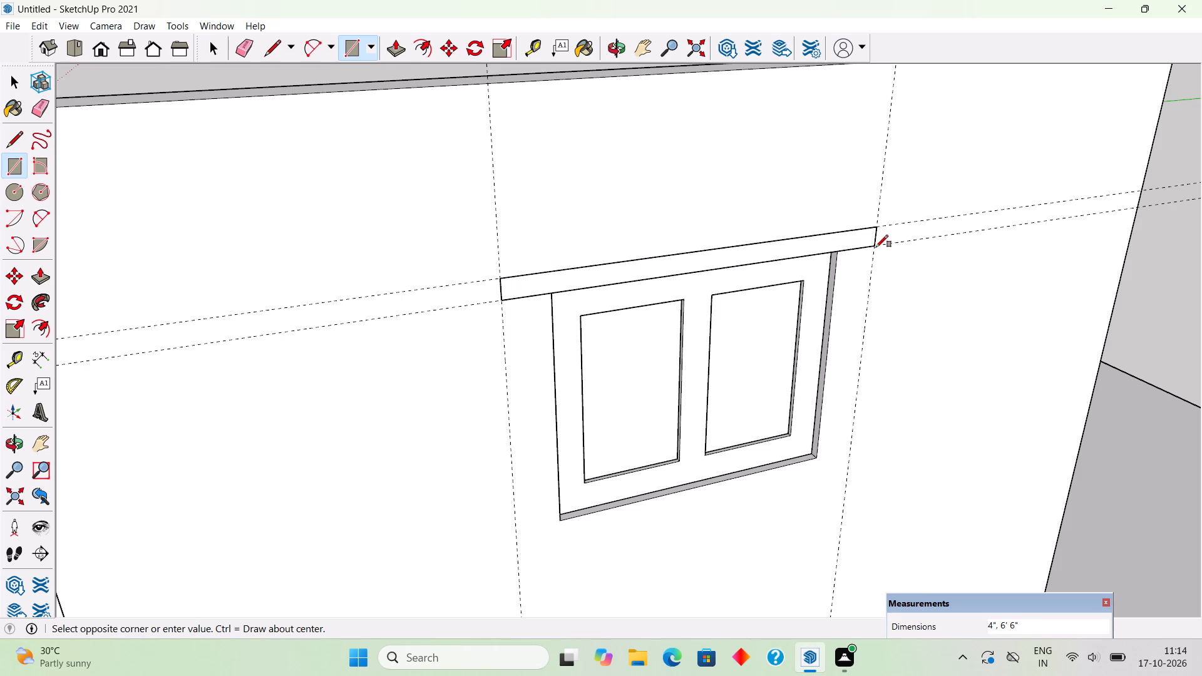
Push/Pull the rectangle above the right window 2.5' outward from the wall to form a flat projection.
key("p")
left_click(829, 247)
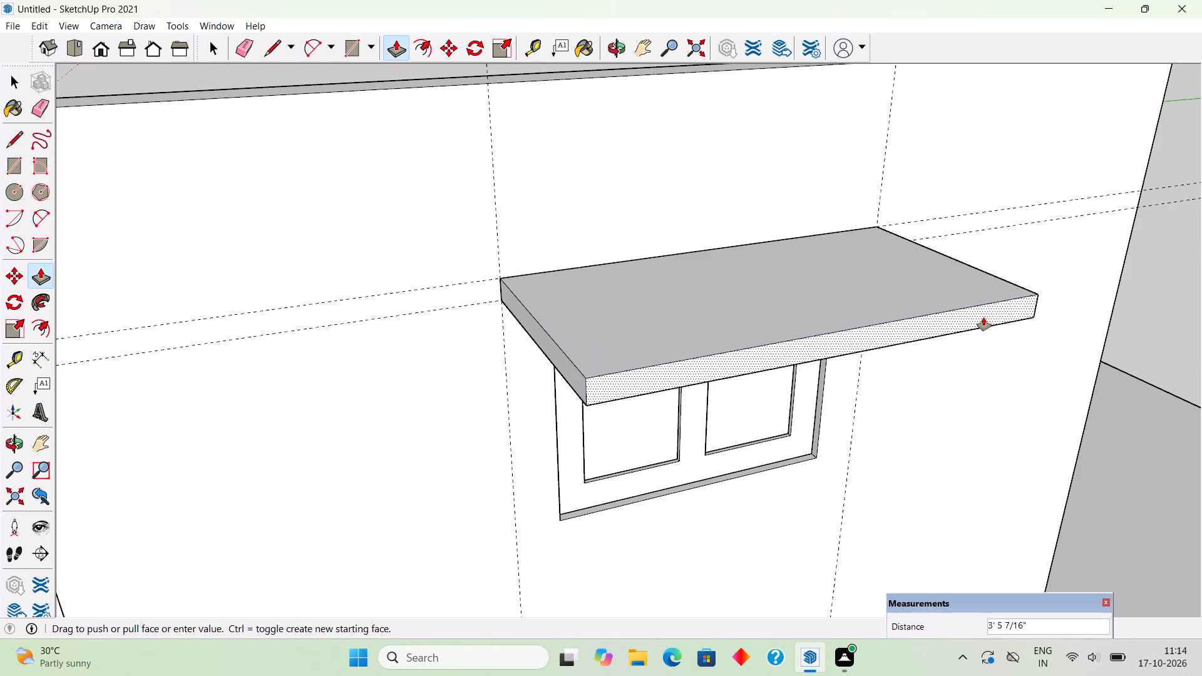
middle_click_drag(976, 313, 1027, 175)
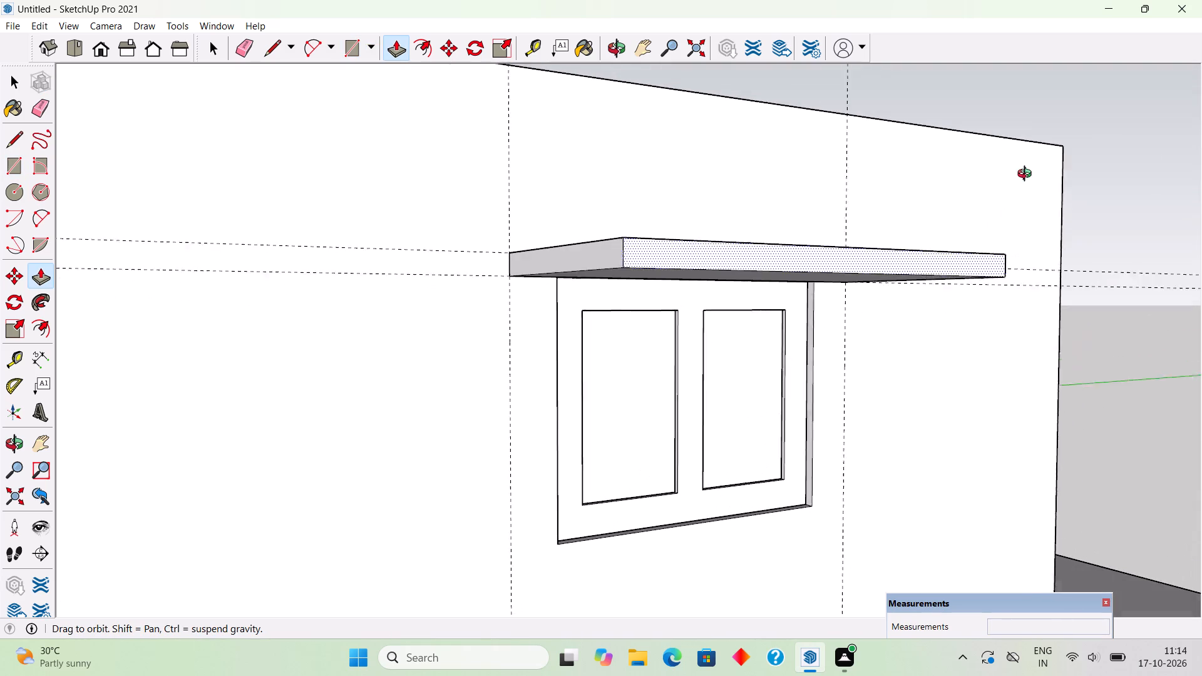
middle_click_drag(1027, 175, 1059, 184)
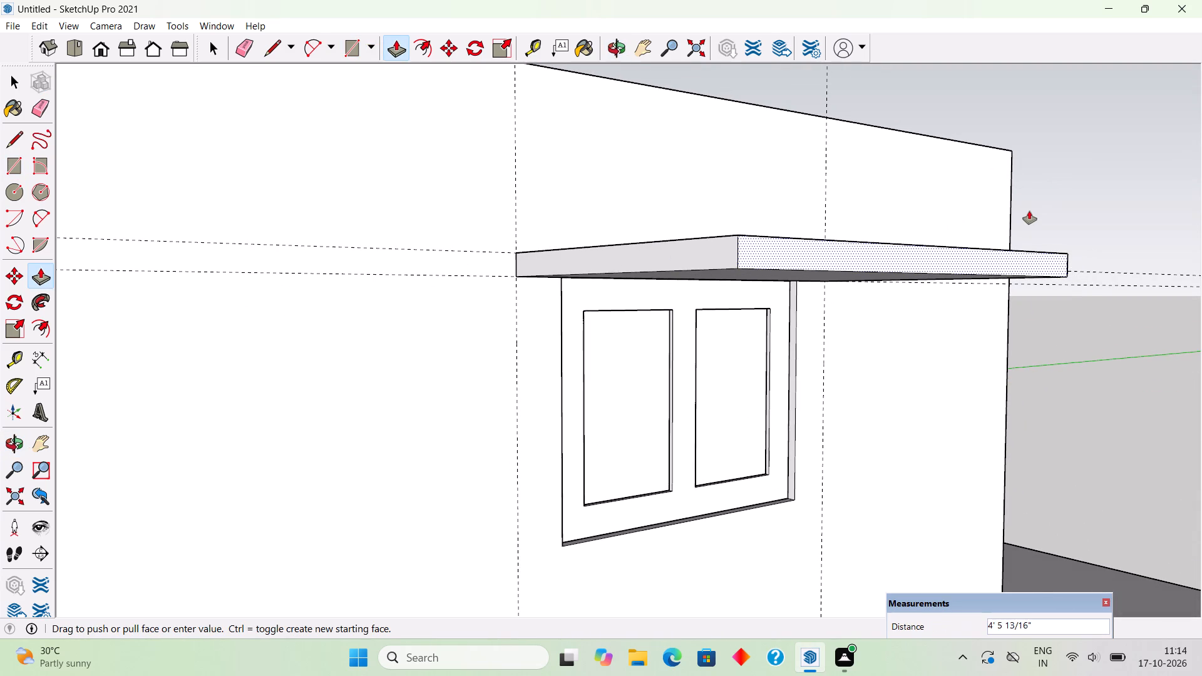
middle_click_drag(1025, 202, 965, 115)
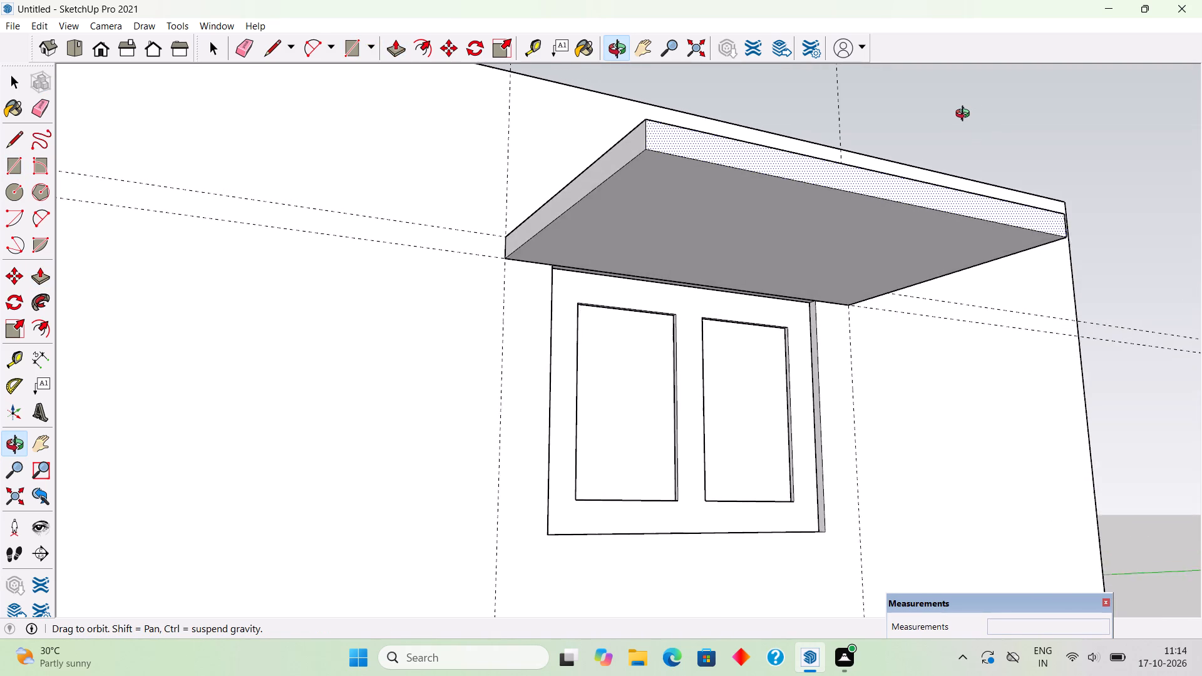
middle_click_drag(965, 115, 1054, 207)
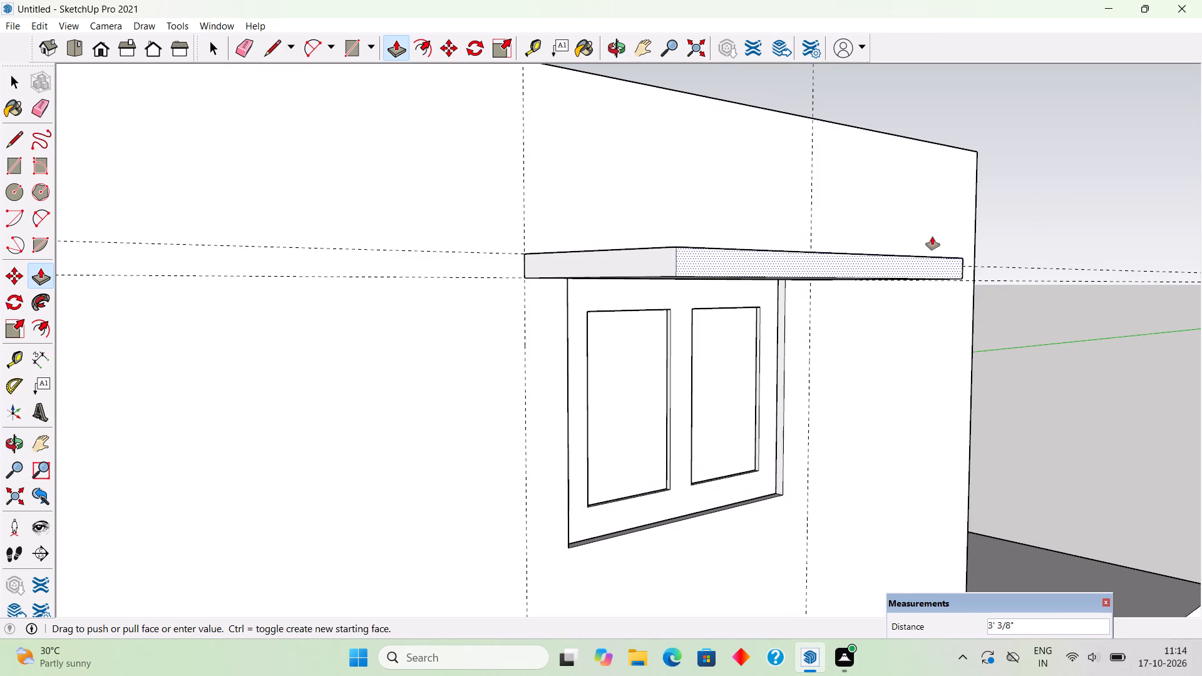
key("3")
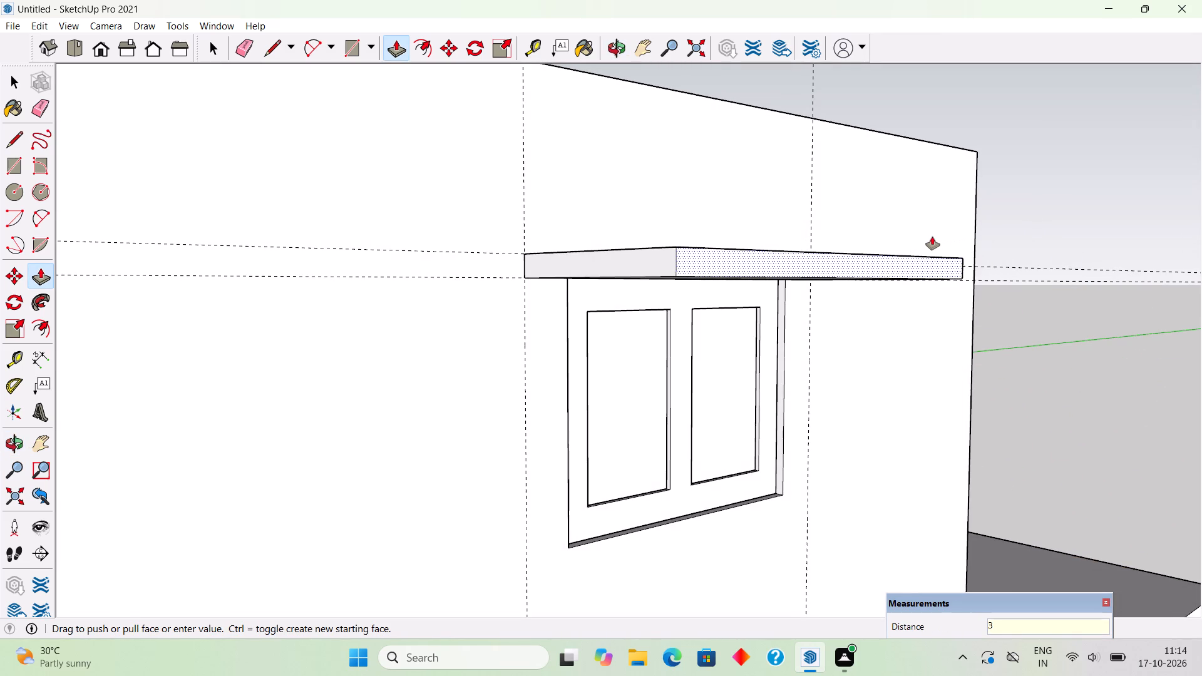
key("BackSpace")
type("2.5'")
key("Return")
key("space")
middle_click_drag(723, 300, 770, 396)
scroll(723, 300, "down", 1)
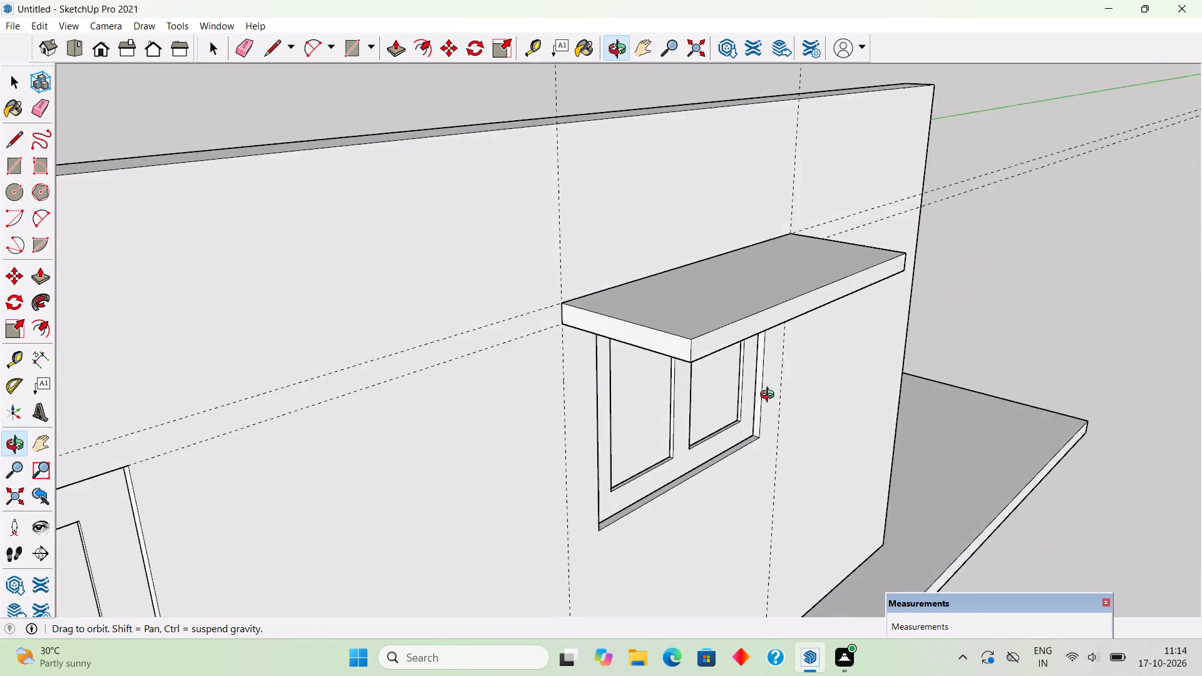
Make the whole flat projection above the right window into a group.
middle_click_drag(770, 396, 769, 370)
triple_click(746, 309)
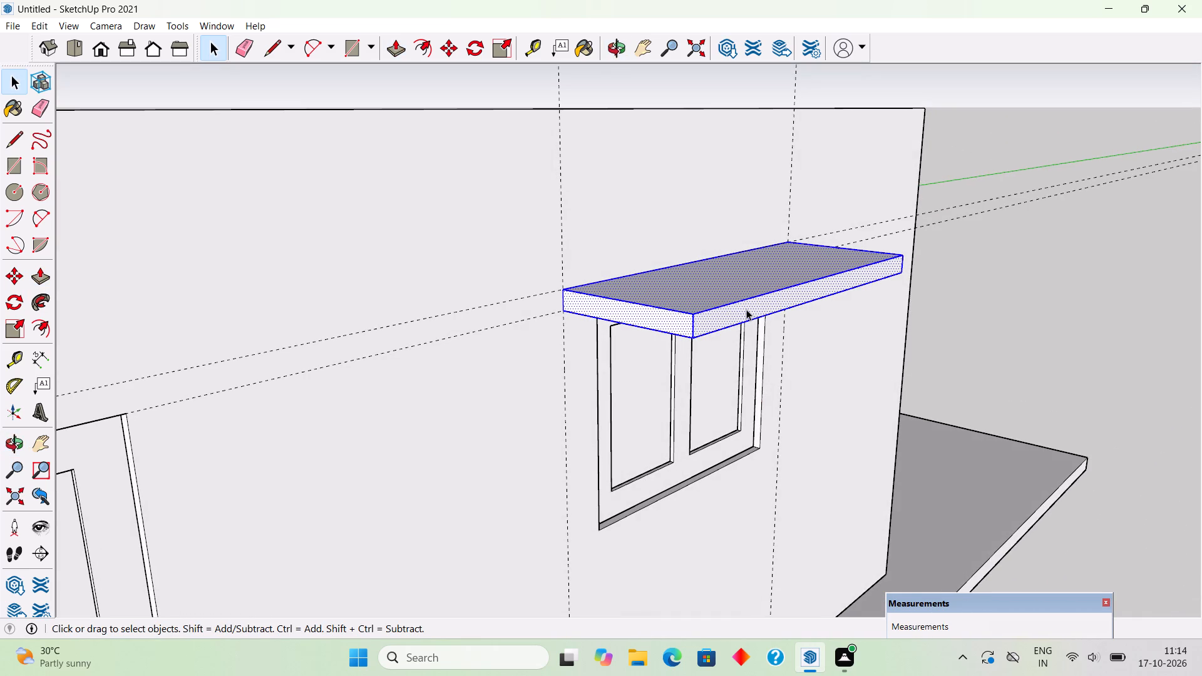
right_click(746, 309)
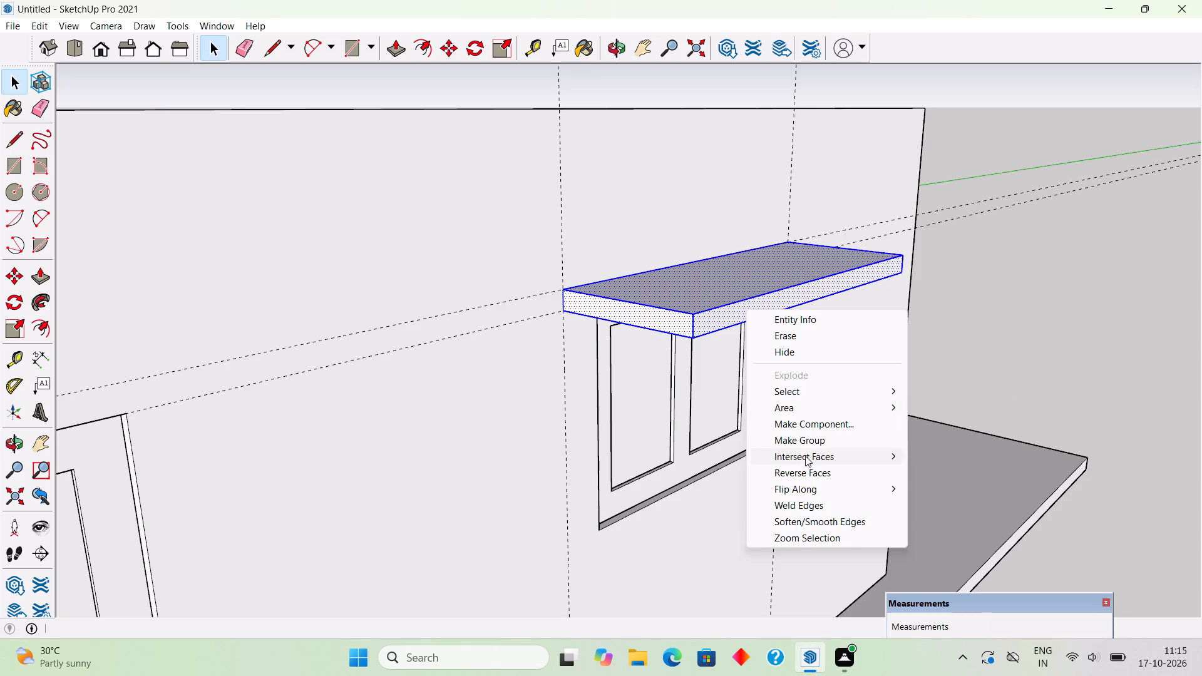
left_click(801, 440)
scroll(1027, 222, "up", 3)
left_click(1005, 270)
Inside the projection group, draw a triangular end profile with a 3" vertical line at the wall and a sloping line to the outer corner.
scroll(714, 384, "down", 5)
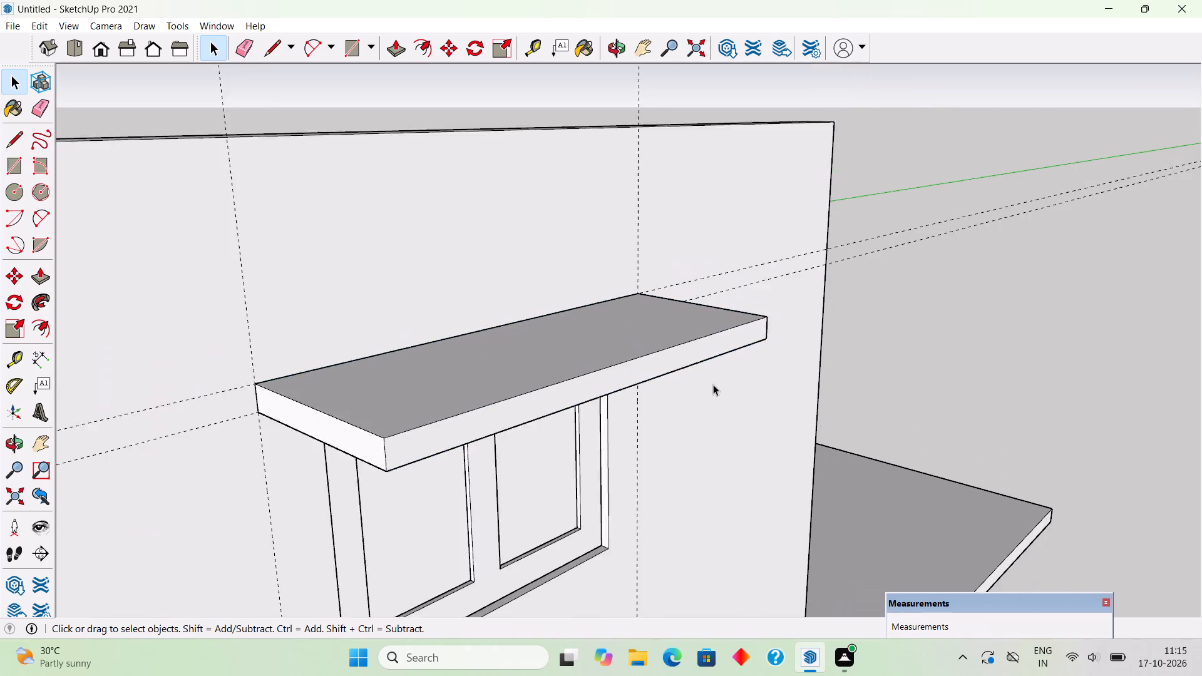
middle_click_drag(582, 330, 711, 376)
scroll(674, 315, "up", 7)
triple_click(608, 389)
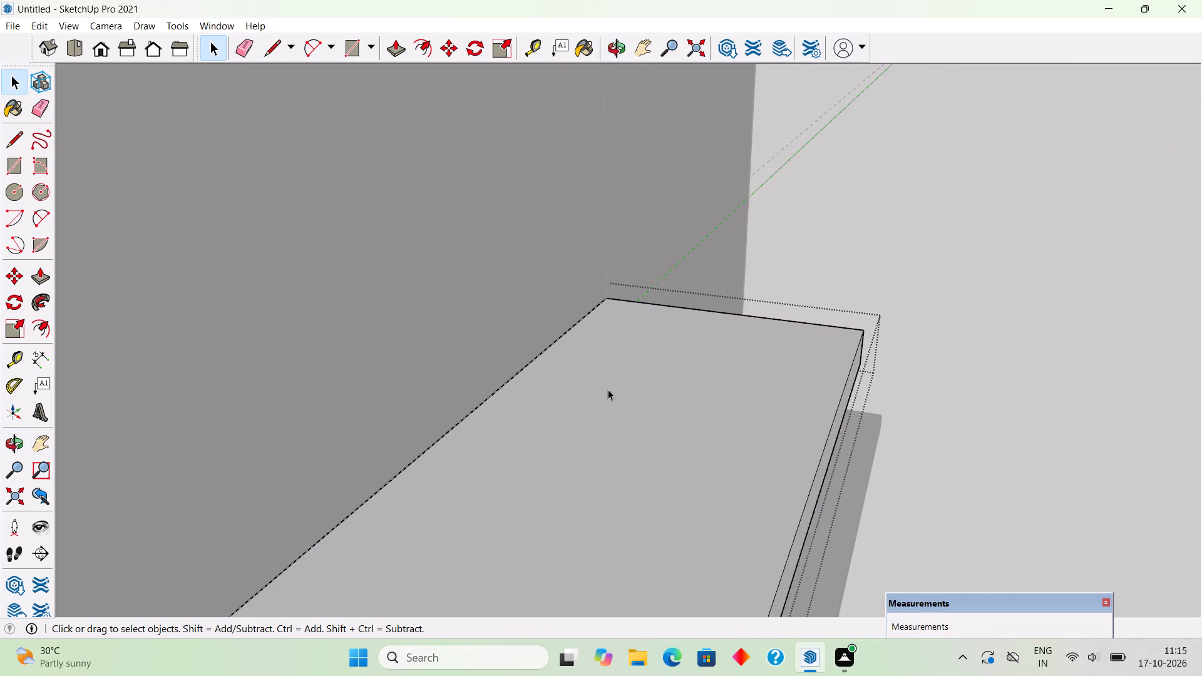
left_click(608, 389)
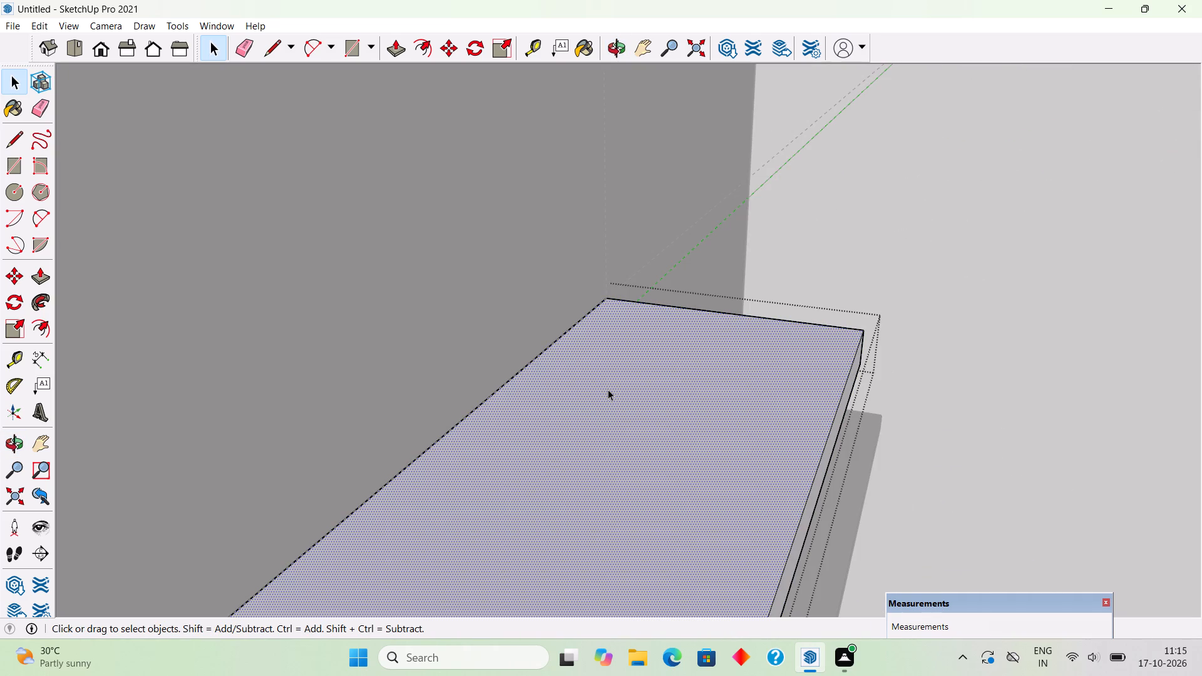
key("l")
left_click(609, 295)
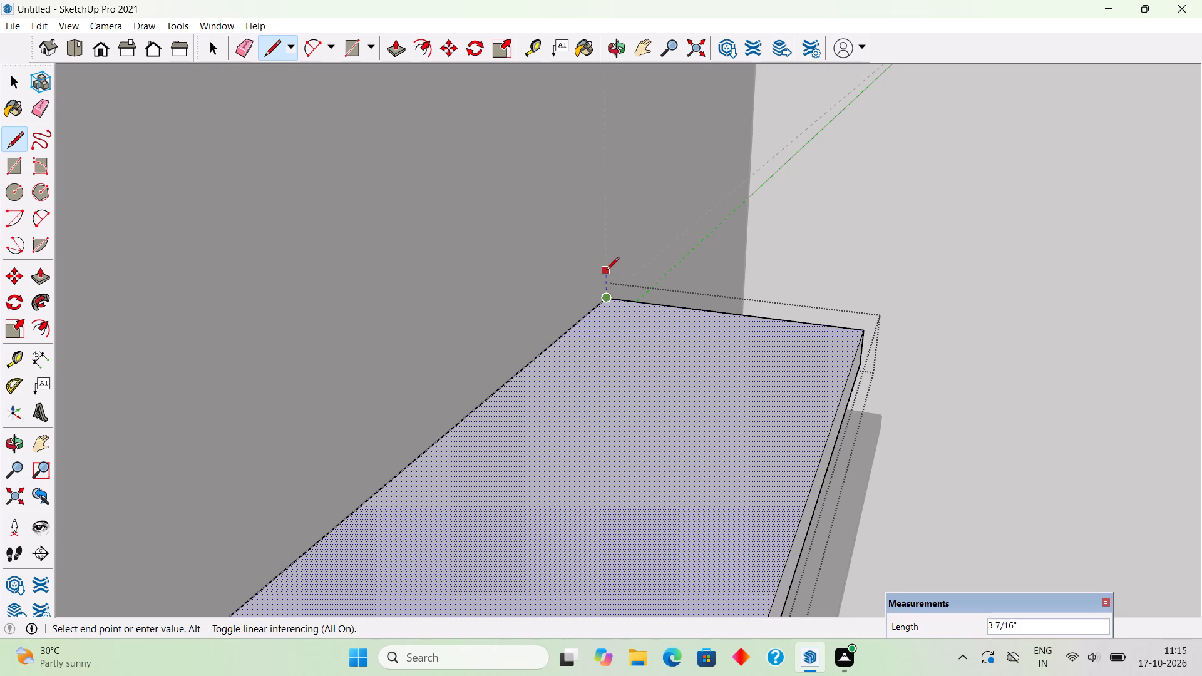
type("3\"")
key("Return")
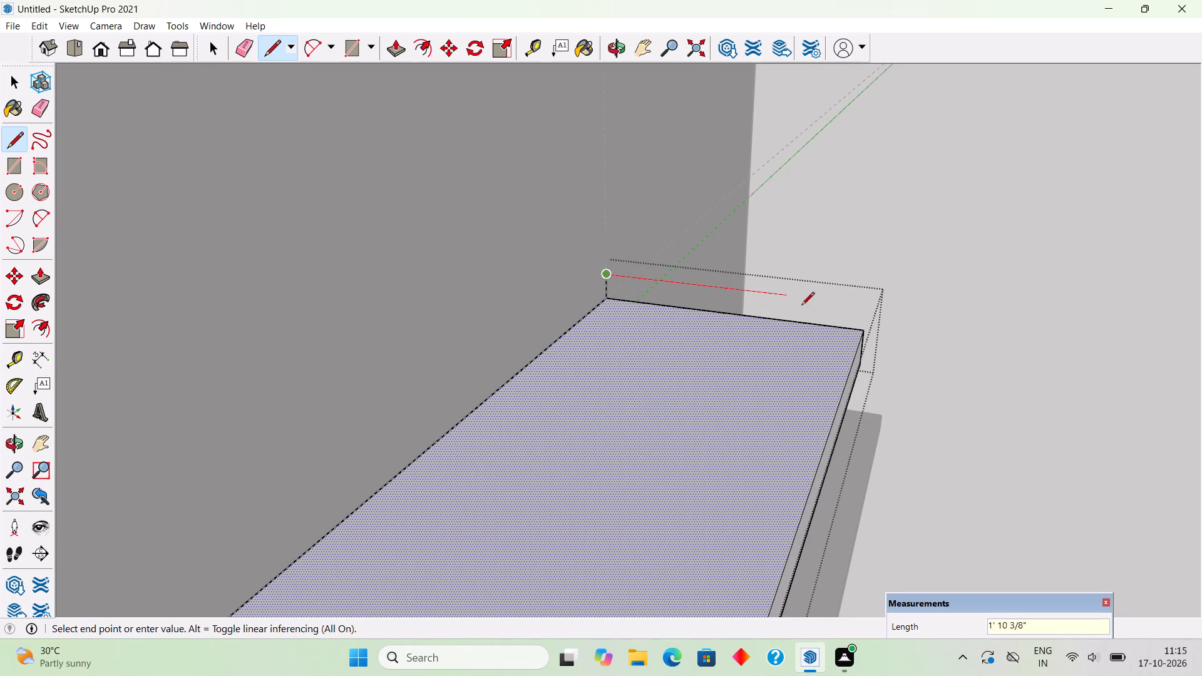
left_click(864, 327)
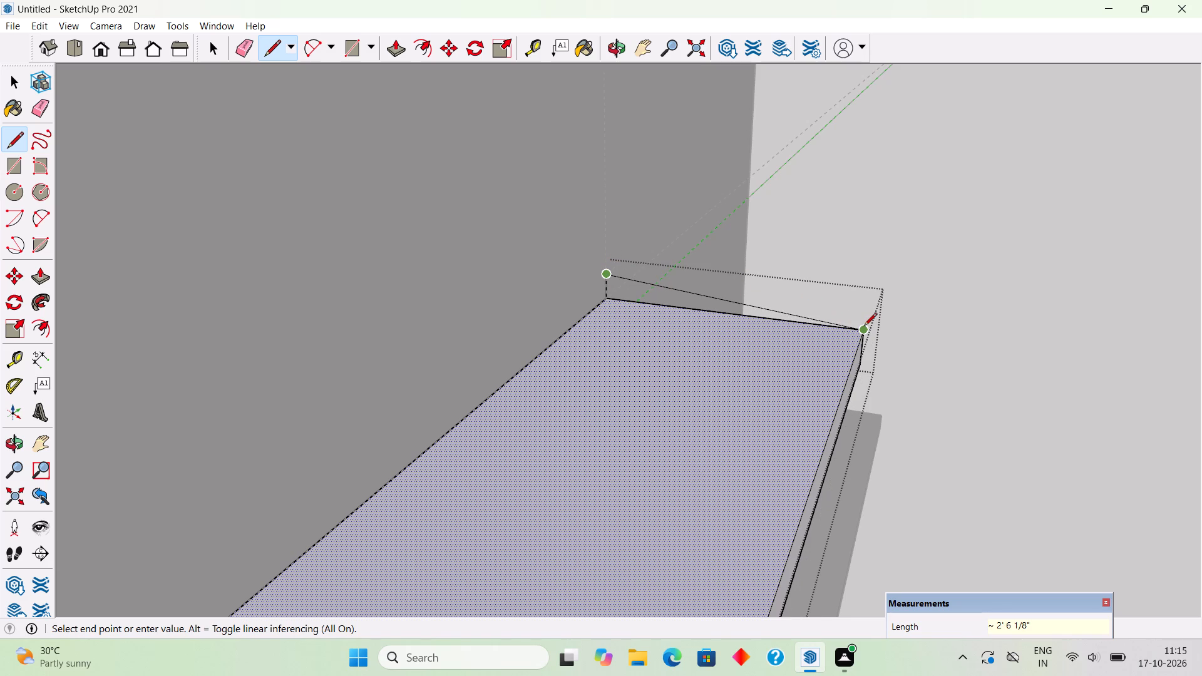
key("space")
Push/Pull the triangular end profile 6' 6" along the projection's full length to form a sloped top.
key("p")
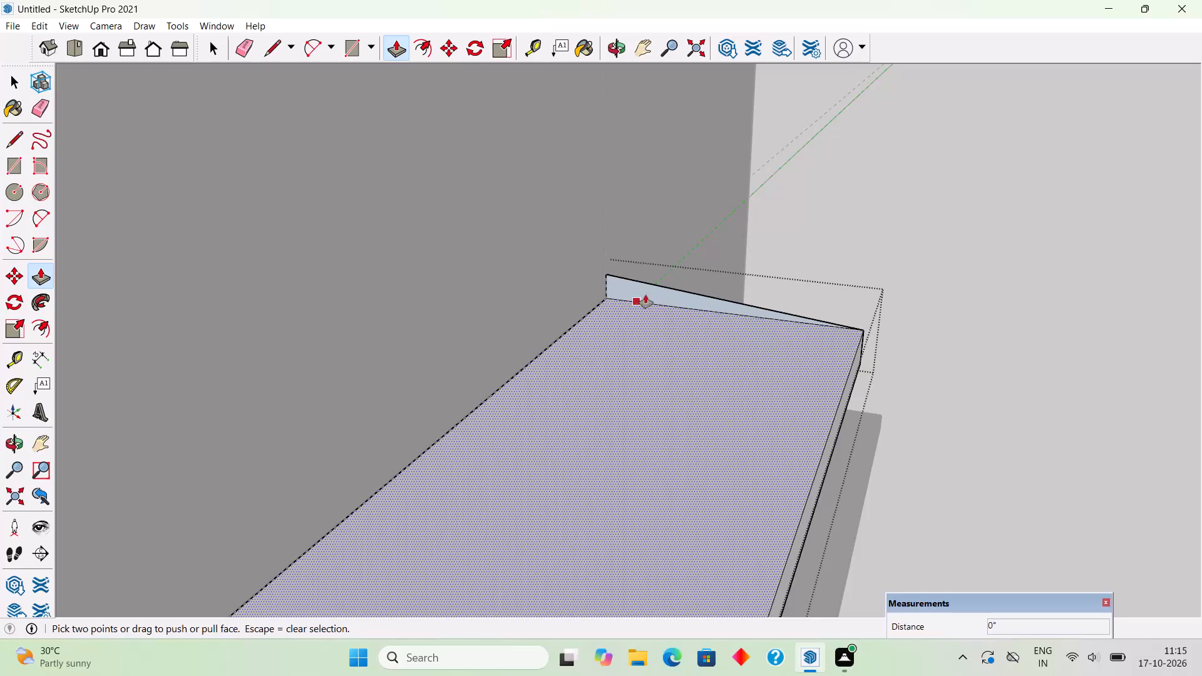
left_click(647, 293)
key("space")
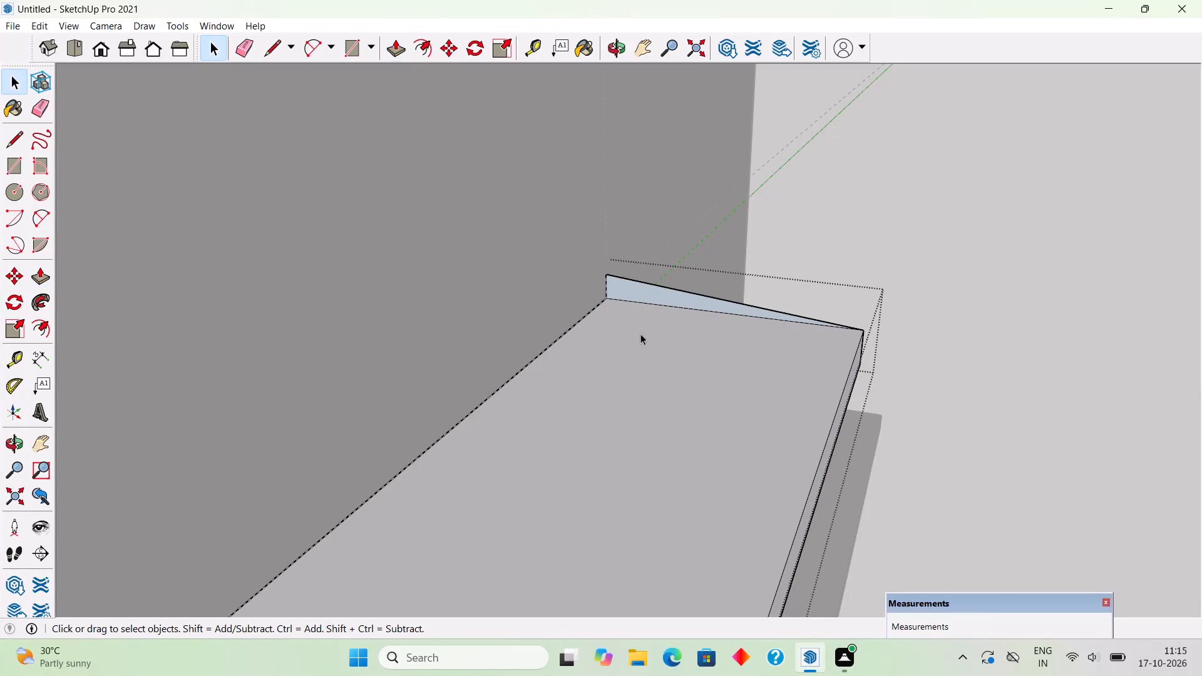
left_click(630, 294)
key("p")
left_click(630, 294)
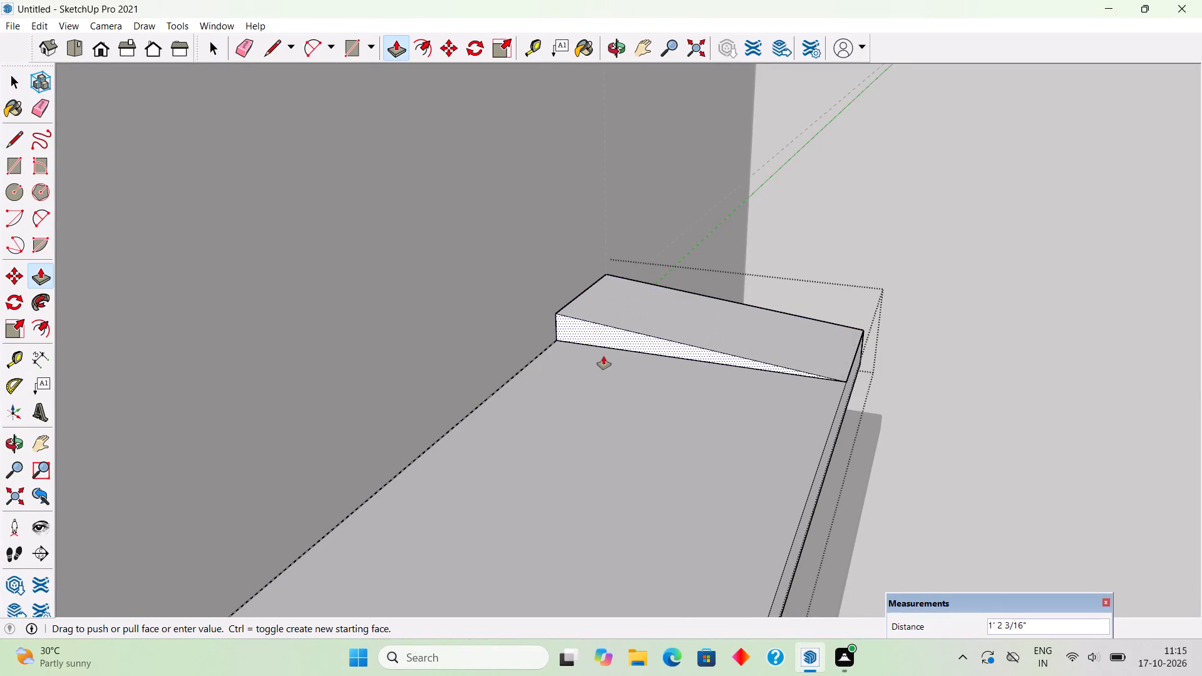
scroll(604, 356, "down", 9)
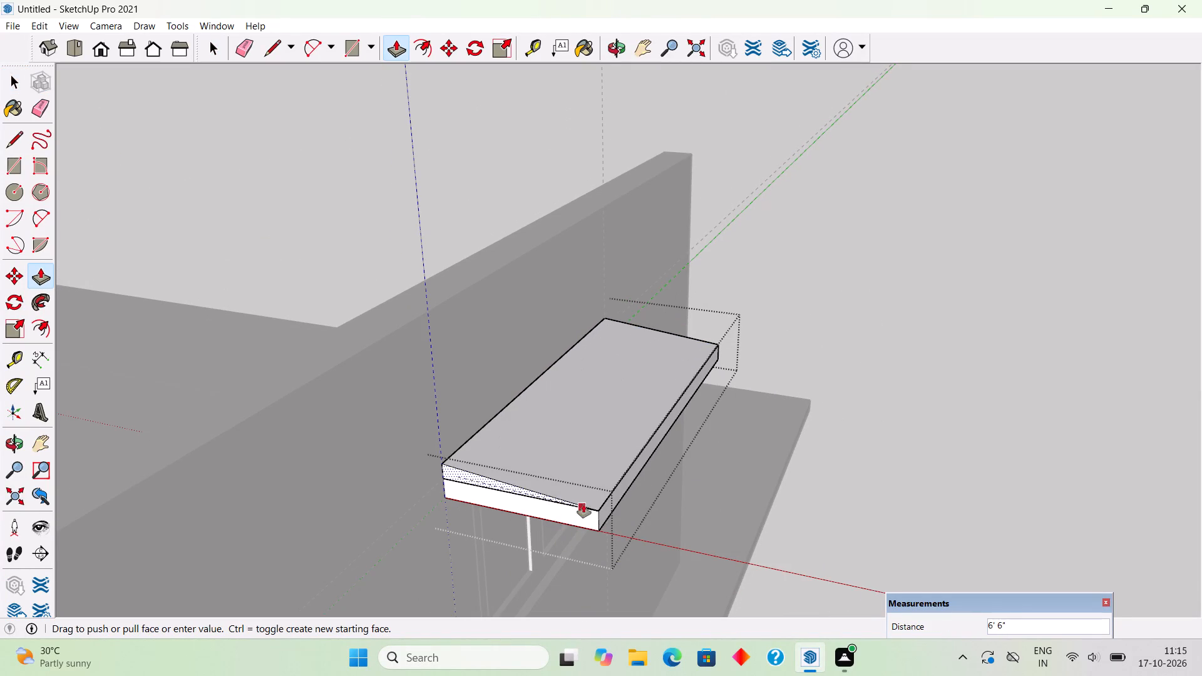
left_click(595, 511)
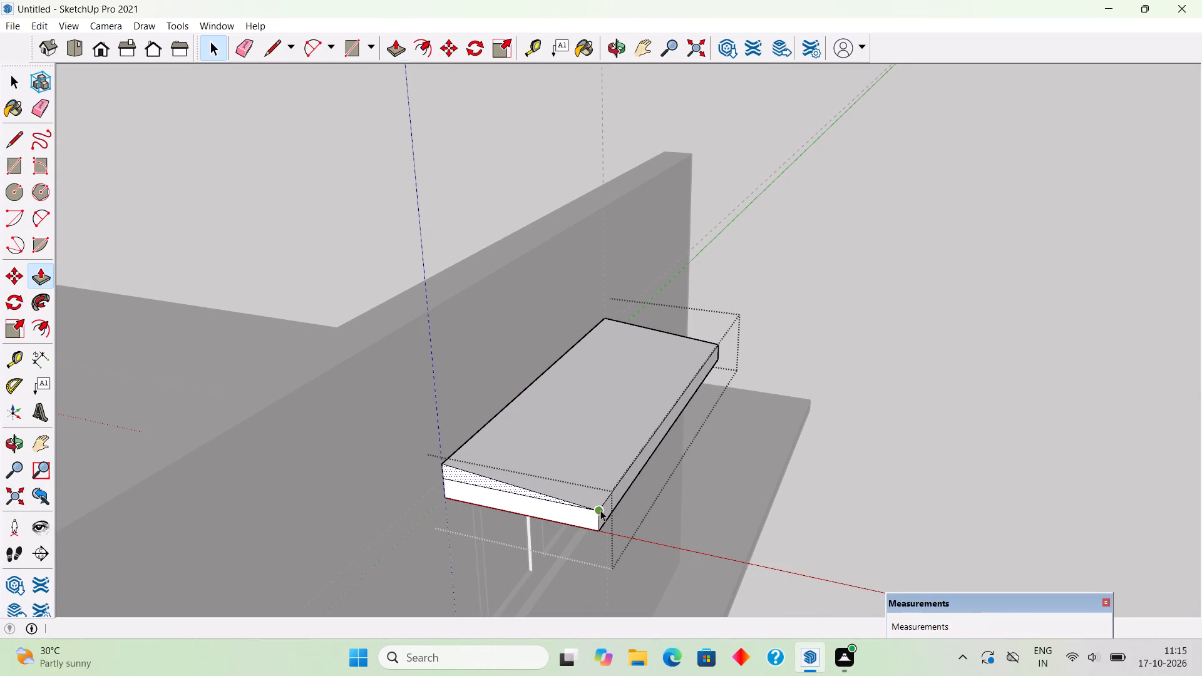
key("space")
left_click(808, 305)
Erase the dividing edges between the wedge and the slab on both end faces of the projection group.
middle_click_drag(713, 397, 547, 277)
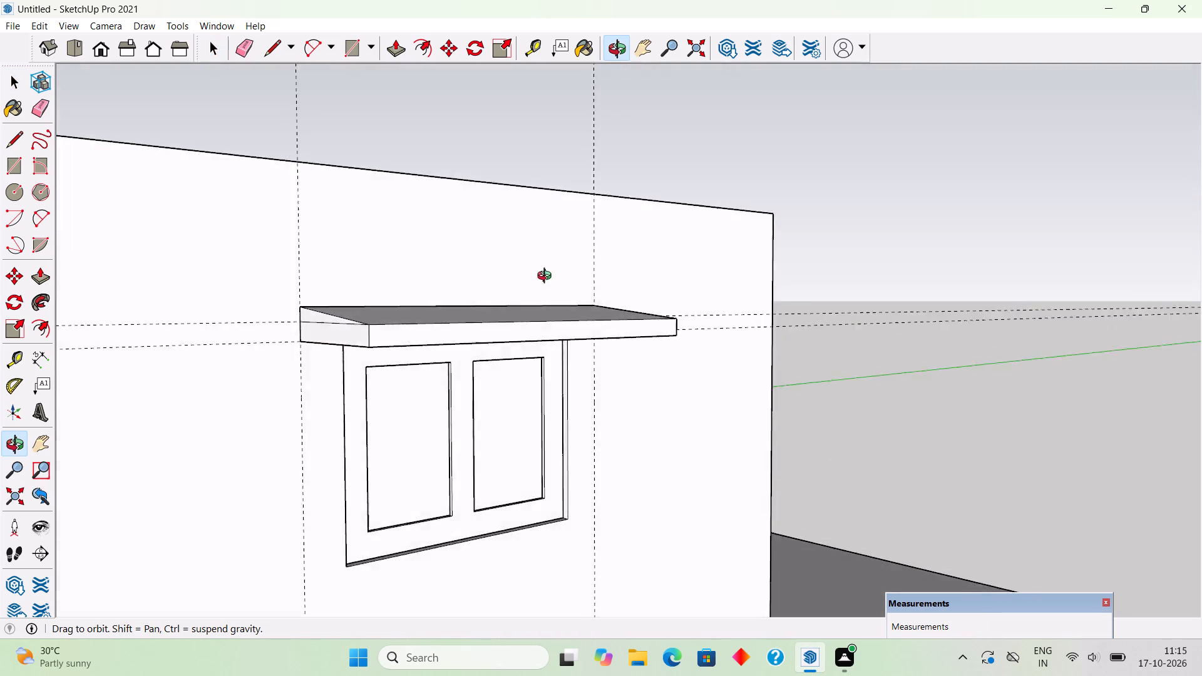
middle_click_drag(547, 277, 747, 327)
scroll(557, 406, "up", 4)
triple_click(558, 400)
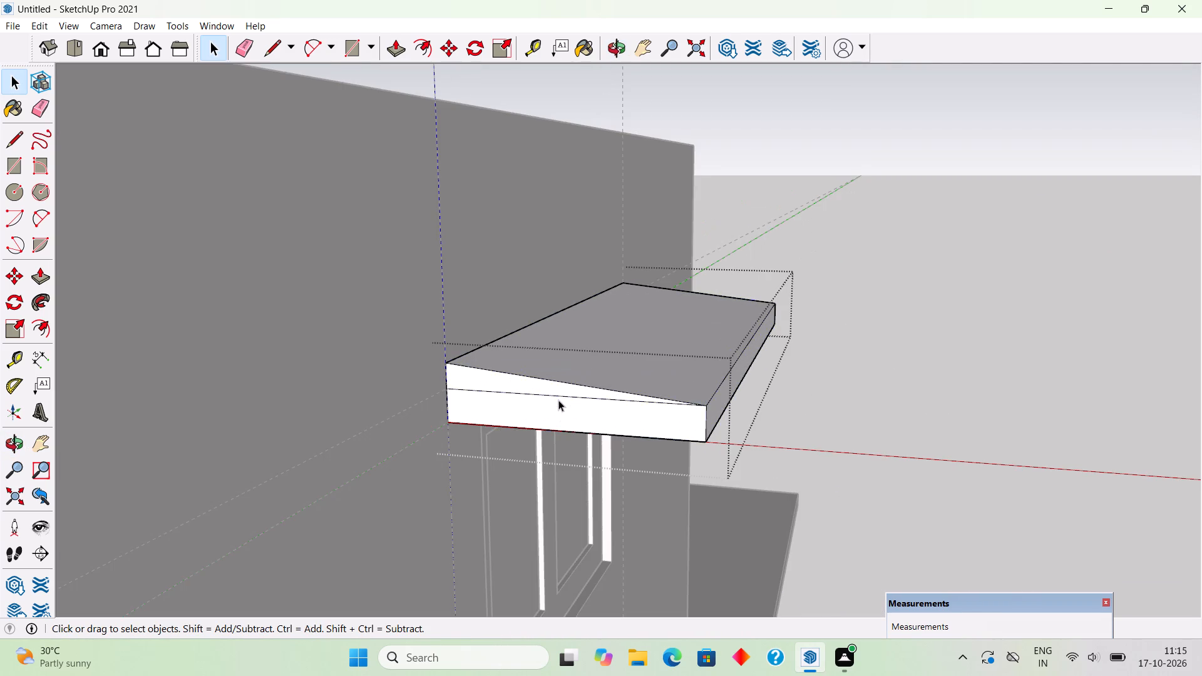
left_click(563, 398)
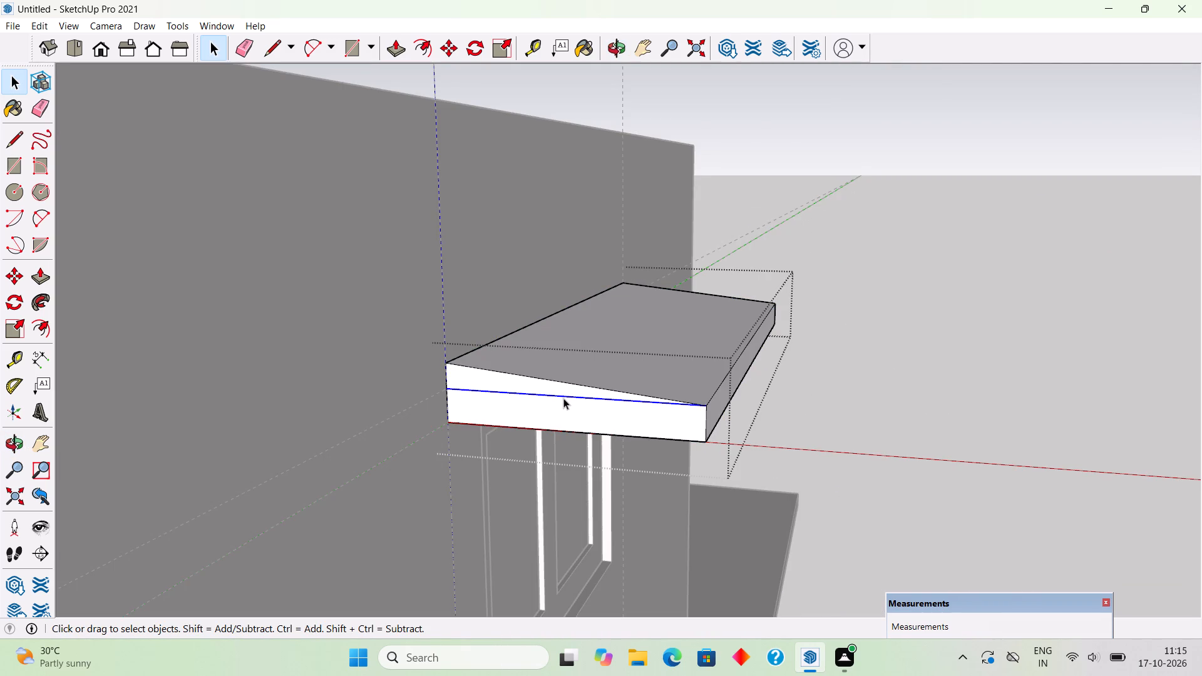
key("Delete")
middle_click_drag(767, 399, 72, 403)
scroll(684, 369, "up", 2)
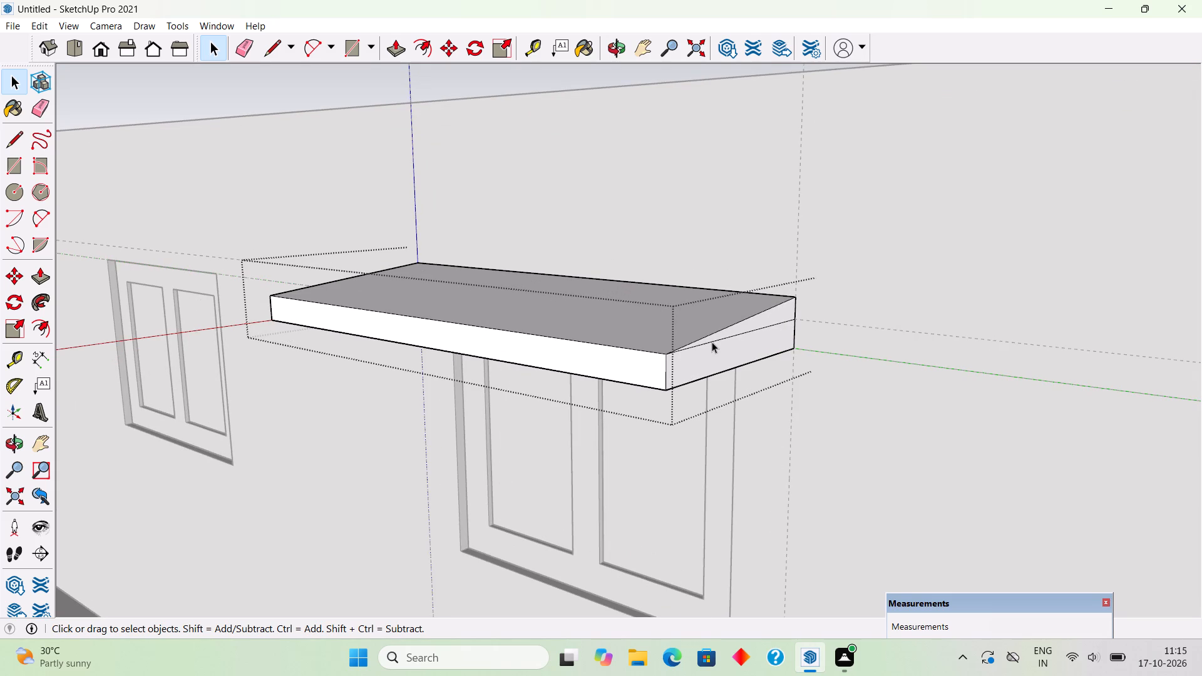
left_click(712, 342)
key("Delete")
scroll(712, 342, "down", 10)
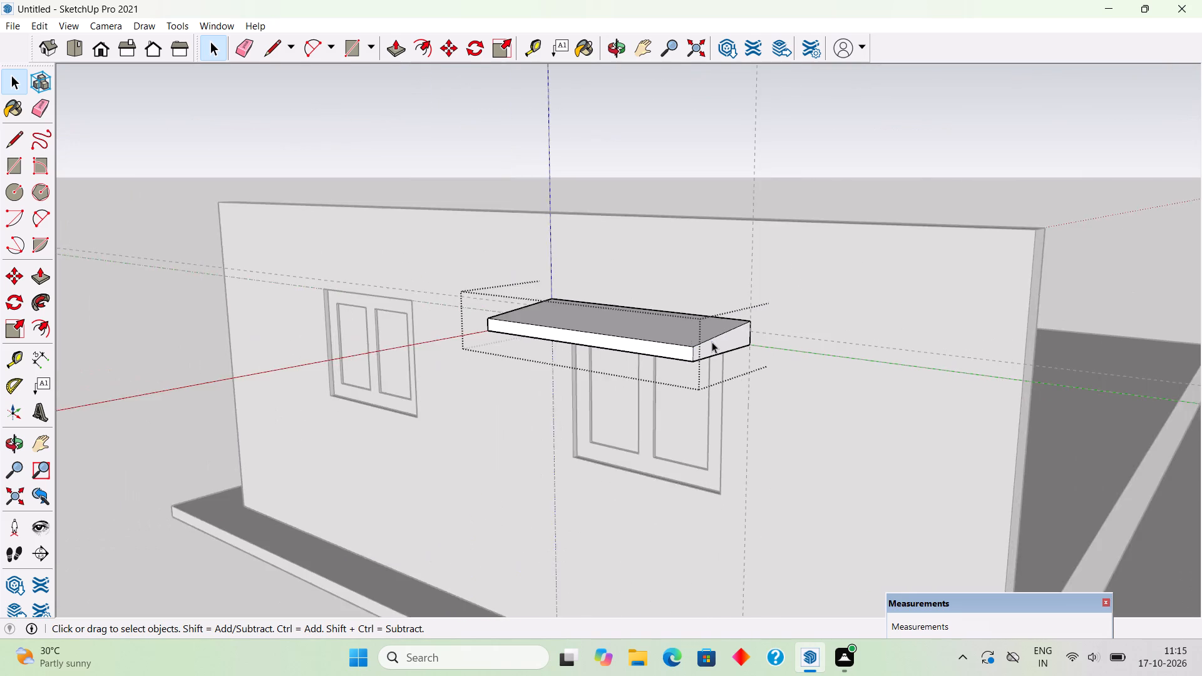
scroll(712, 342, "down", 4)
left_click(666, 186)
Examine the sloped projection and the two windows on the wall from several angles.
middle_click_drag(639, 401, 1038, 350)
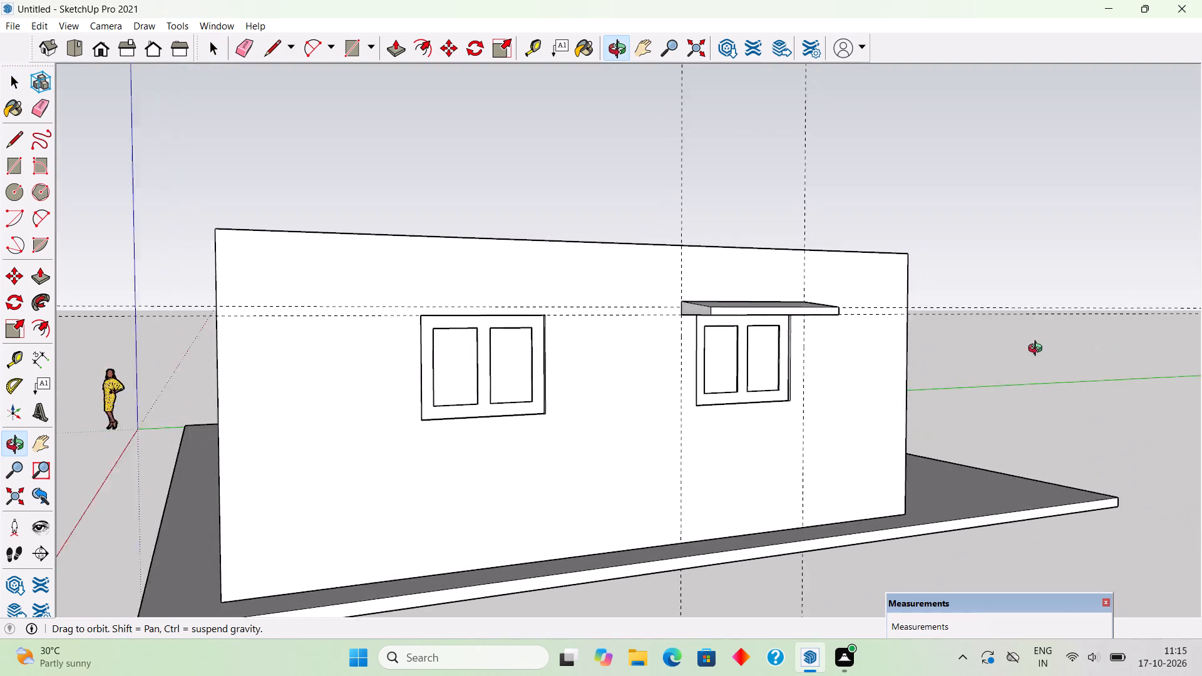
middle_click_drag(1038, 350, 1011, 498)
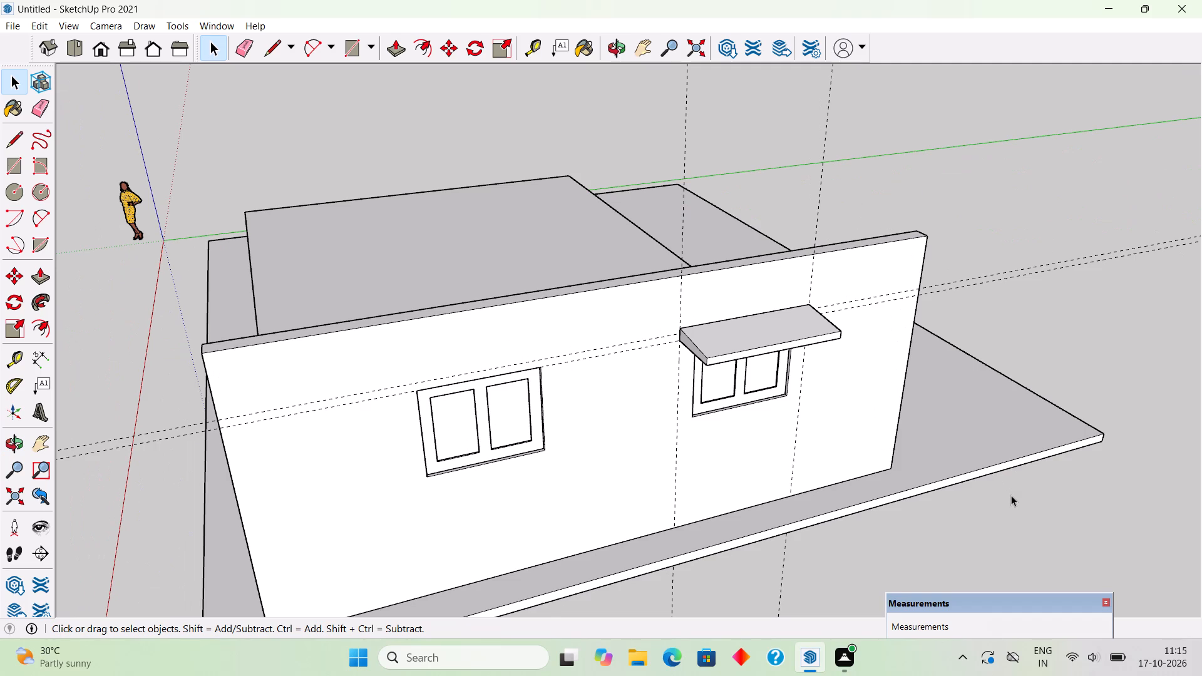
middle_click_drag(787, 535, 1035, 341)
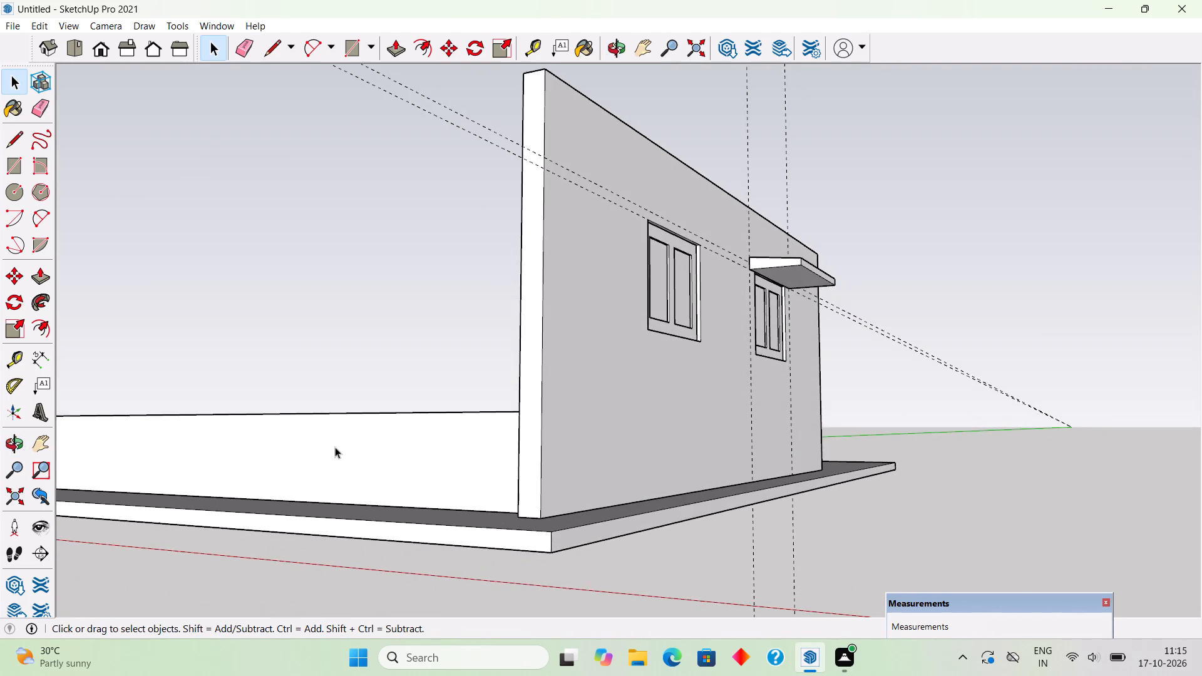
scroll(335, 447, "up", 1)
scroll(702, 359, "up", 1)
middle_click_drag(721, 340, 736, 411)
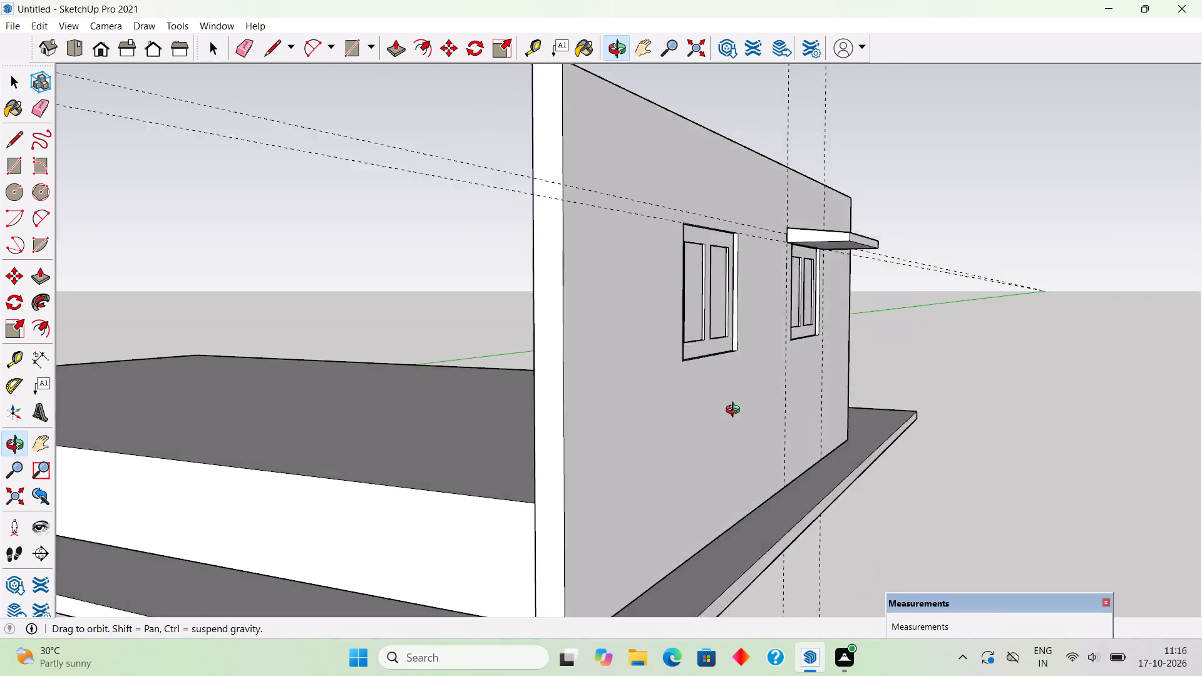
middle_click_drag(736, 411, 746, 446)
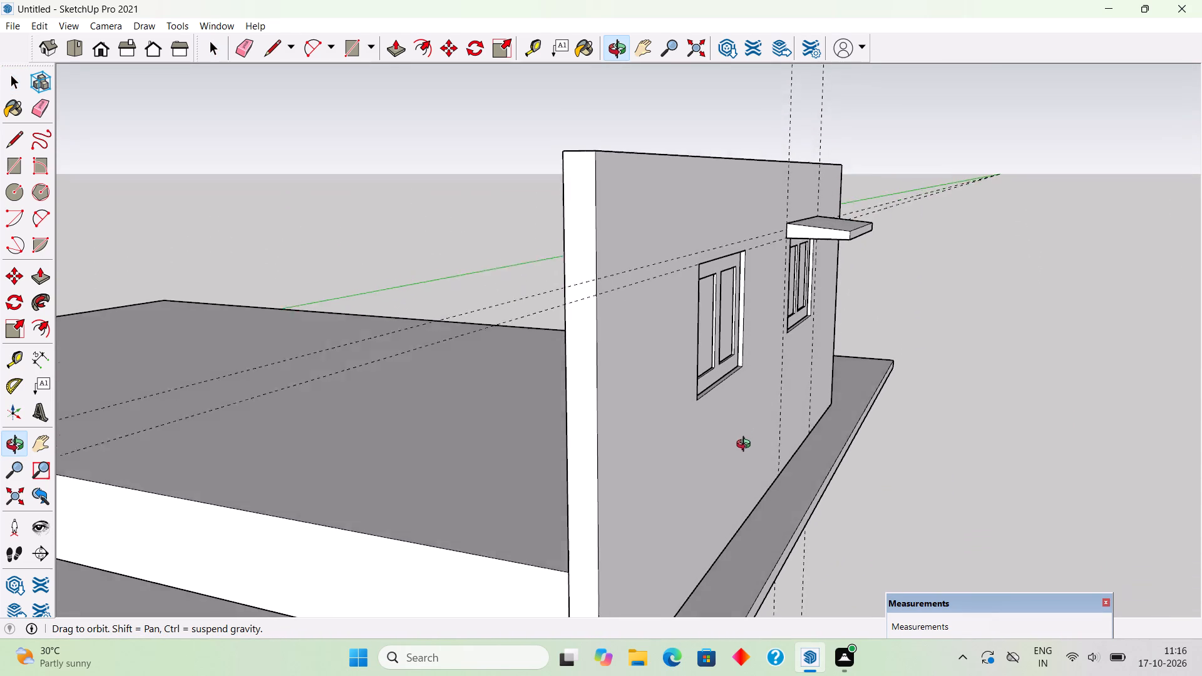
middle_click_drag(746, 446, 746, 454)
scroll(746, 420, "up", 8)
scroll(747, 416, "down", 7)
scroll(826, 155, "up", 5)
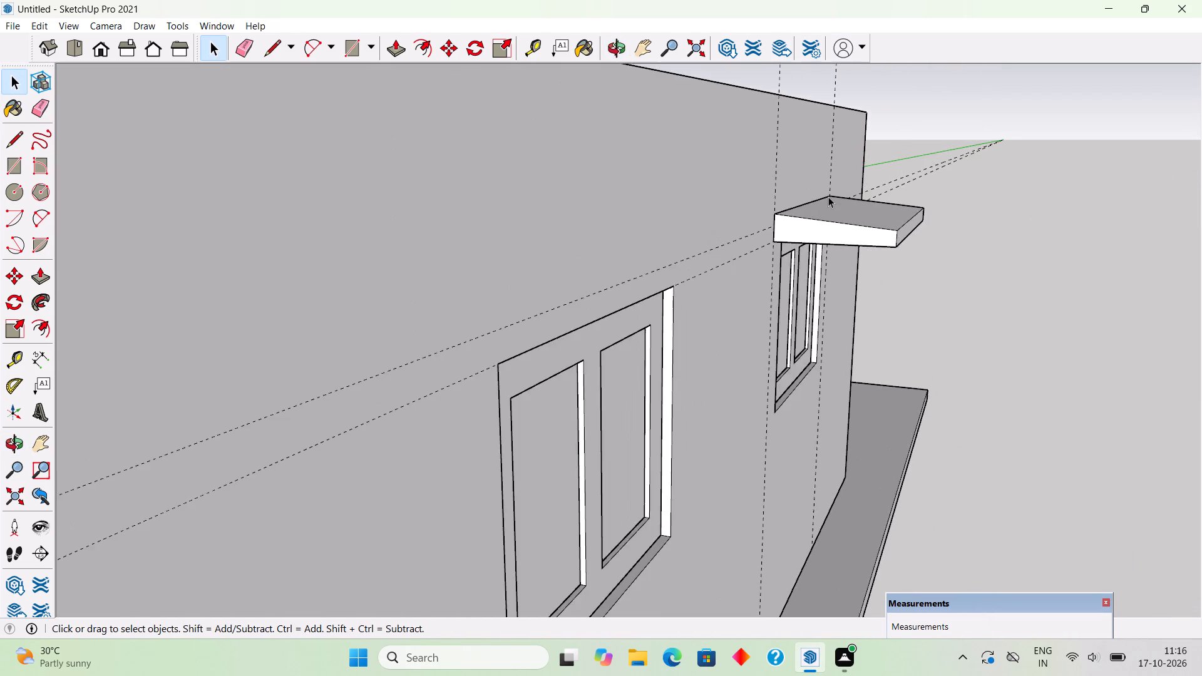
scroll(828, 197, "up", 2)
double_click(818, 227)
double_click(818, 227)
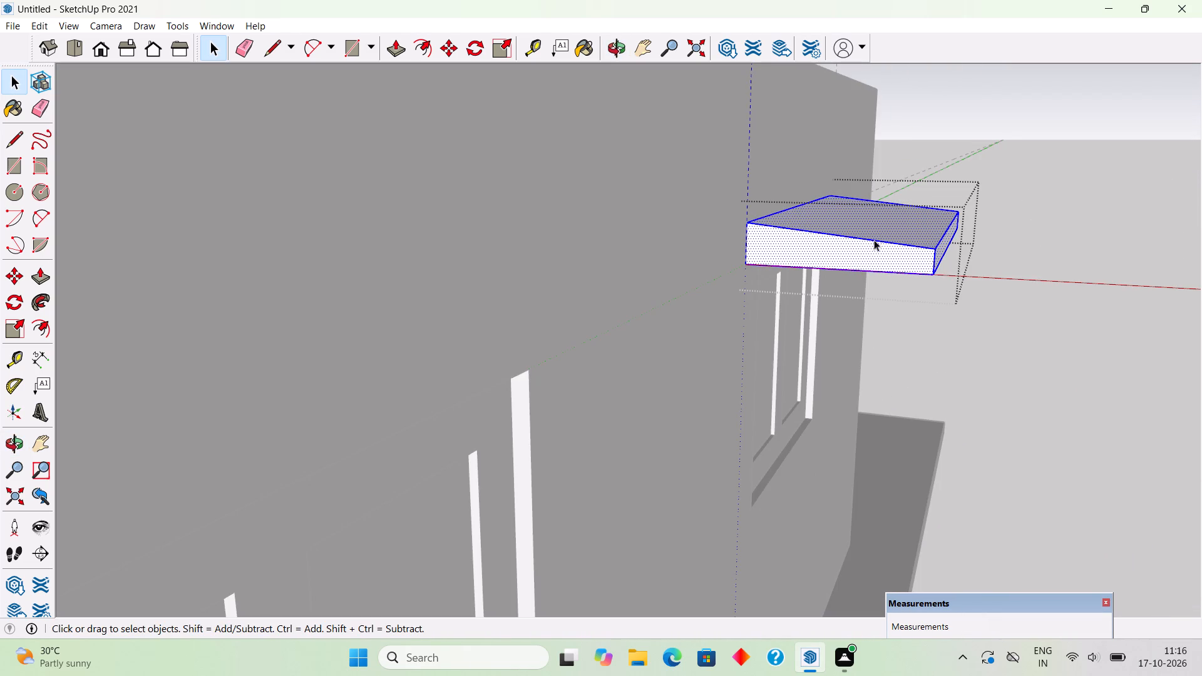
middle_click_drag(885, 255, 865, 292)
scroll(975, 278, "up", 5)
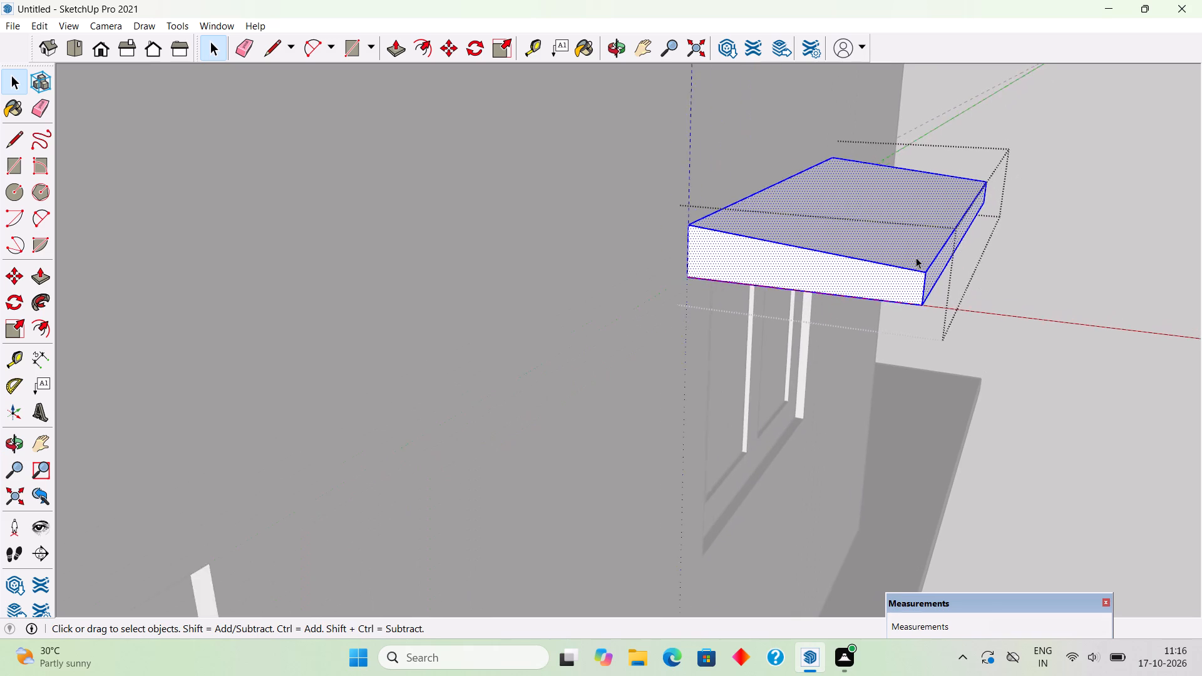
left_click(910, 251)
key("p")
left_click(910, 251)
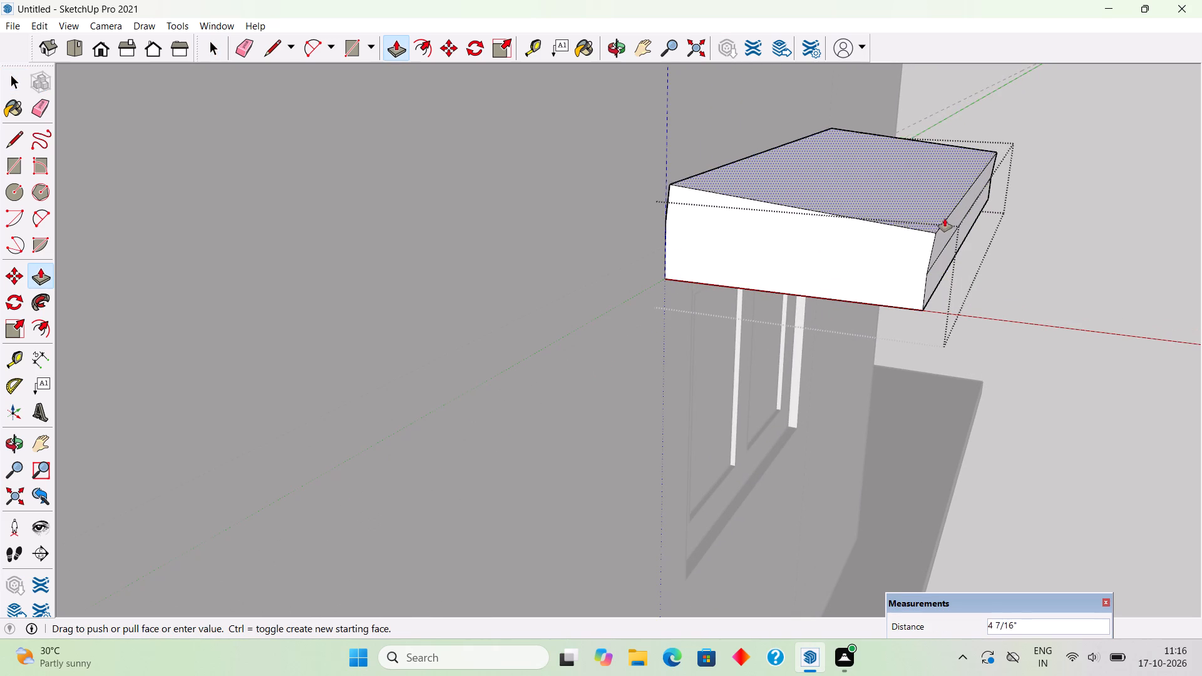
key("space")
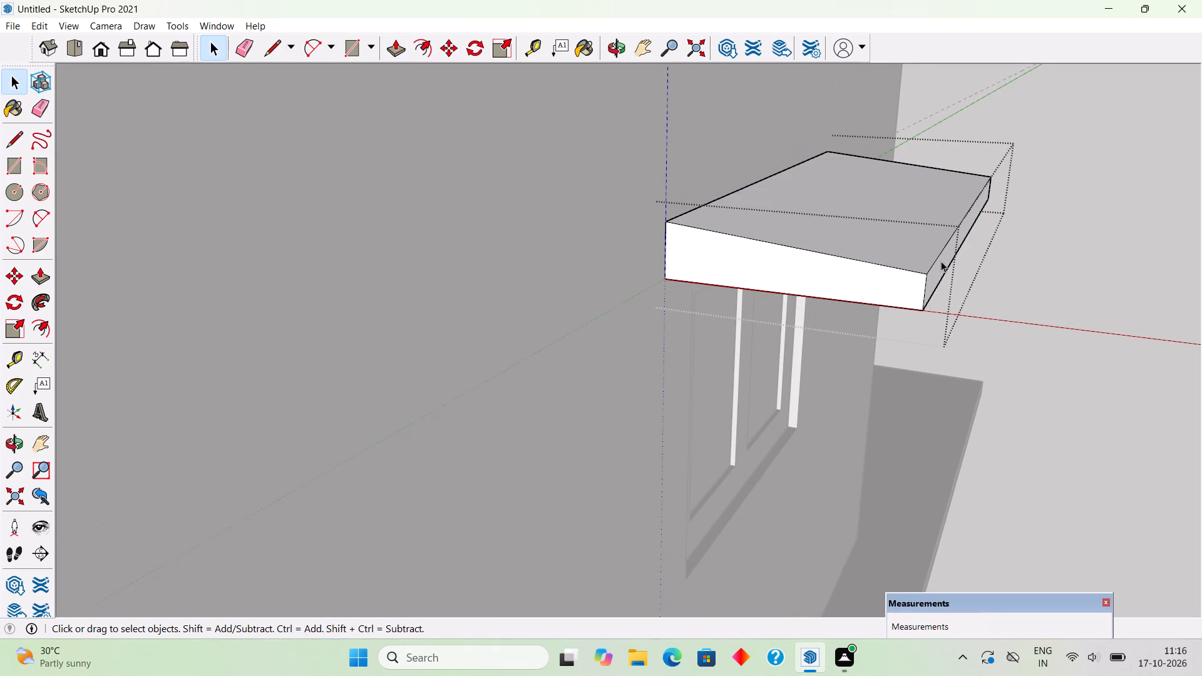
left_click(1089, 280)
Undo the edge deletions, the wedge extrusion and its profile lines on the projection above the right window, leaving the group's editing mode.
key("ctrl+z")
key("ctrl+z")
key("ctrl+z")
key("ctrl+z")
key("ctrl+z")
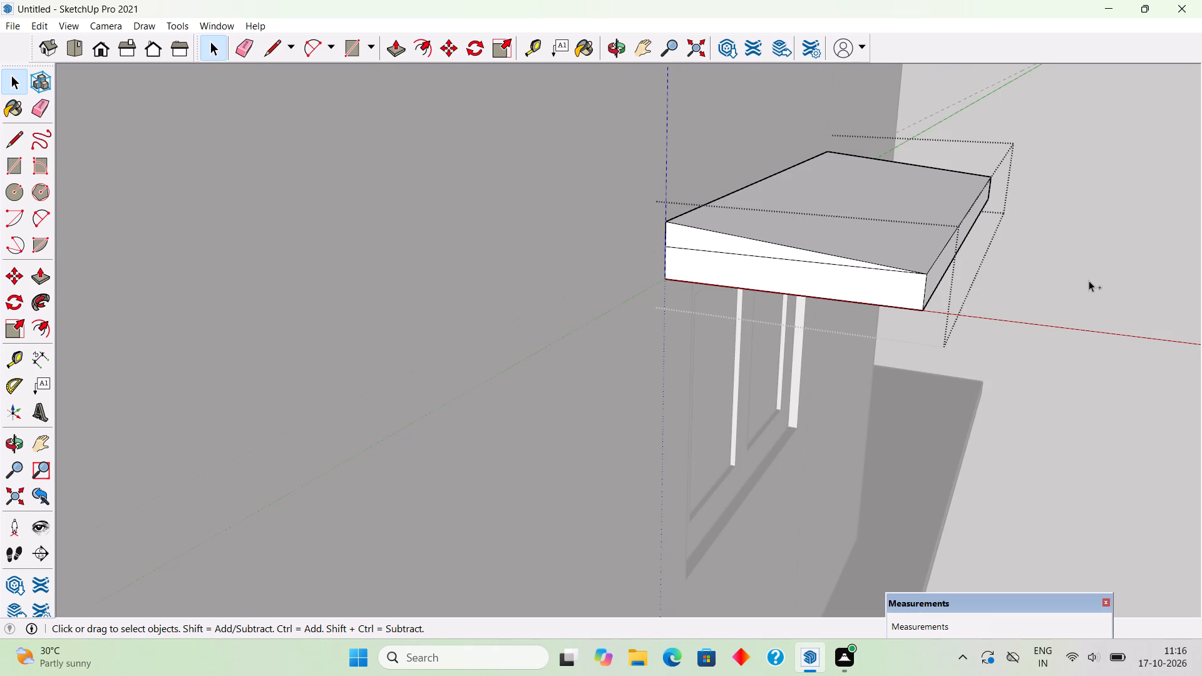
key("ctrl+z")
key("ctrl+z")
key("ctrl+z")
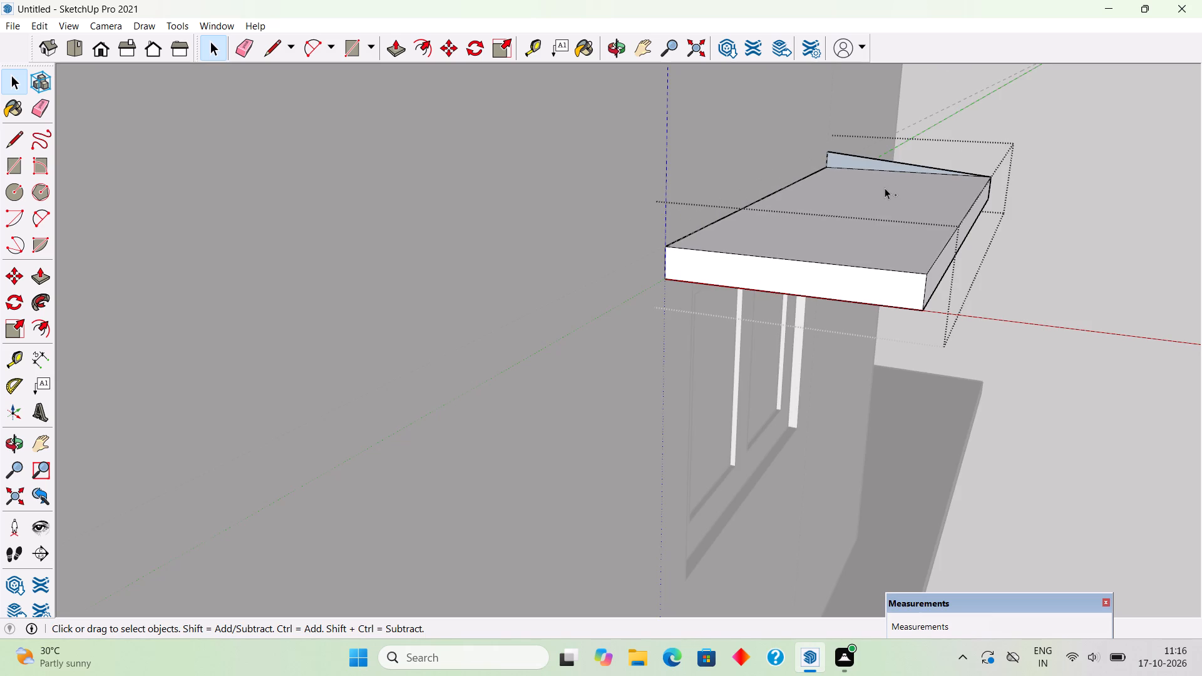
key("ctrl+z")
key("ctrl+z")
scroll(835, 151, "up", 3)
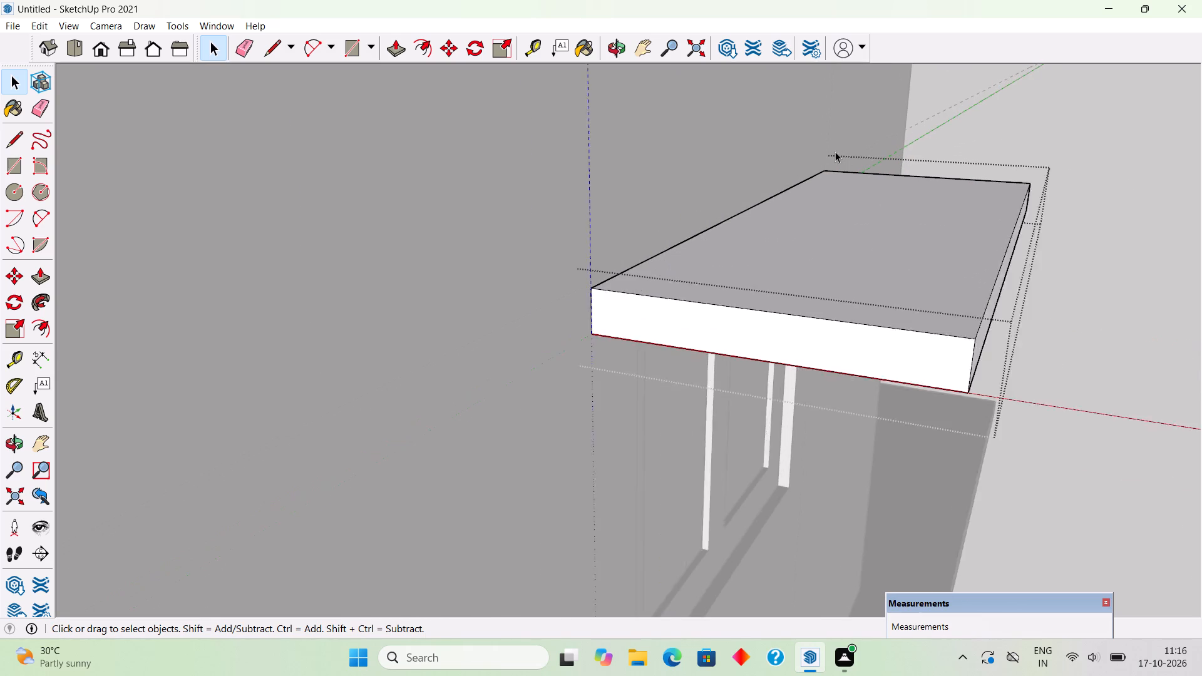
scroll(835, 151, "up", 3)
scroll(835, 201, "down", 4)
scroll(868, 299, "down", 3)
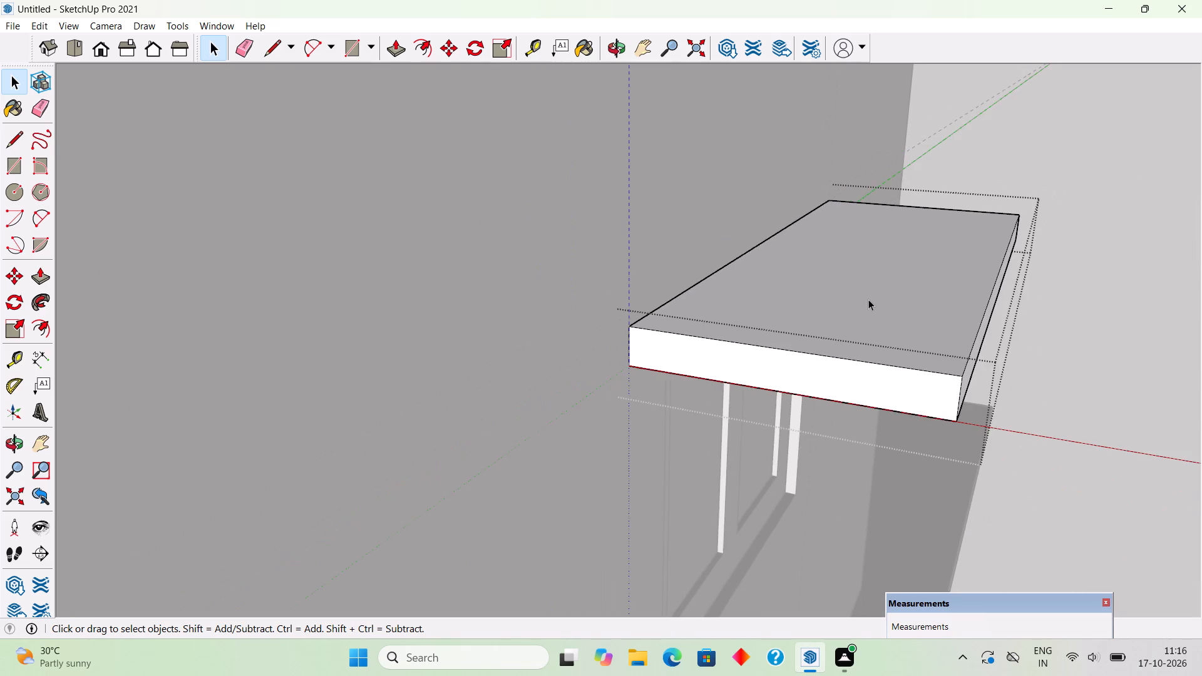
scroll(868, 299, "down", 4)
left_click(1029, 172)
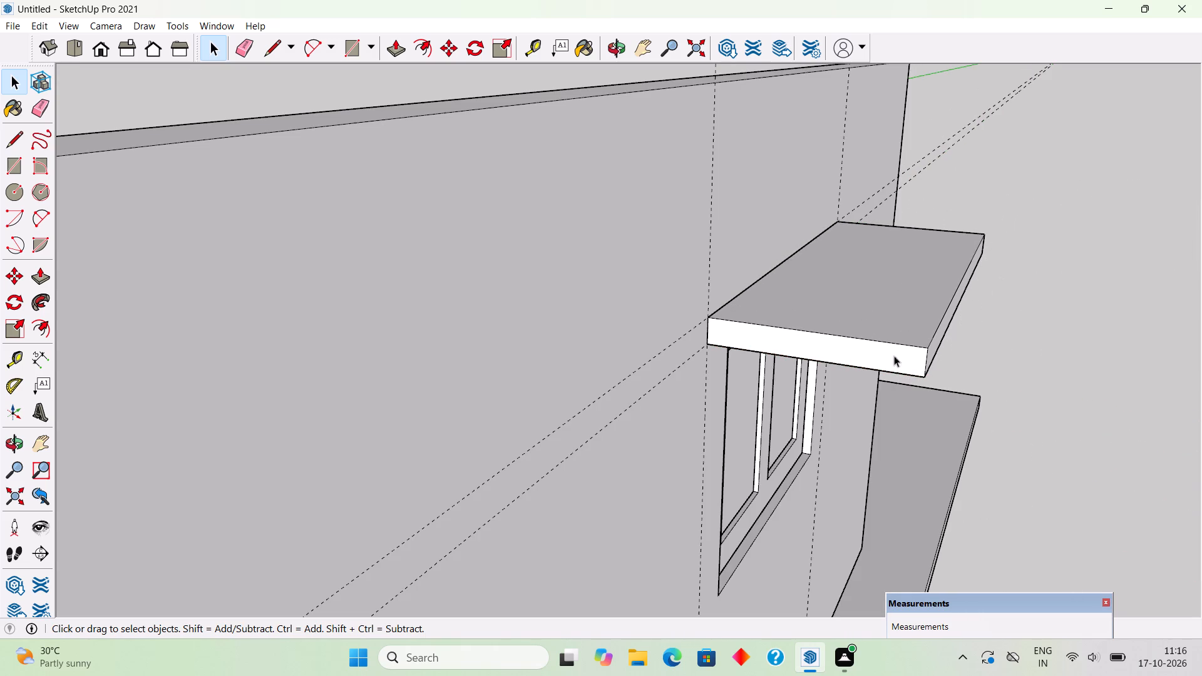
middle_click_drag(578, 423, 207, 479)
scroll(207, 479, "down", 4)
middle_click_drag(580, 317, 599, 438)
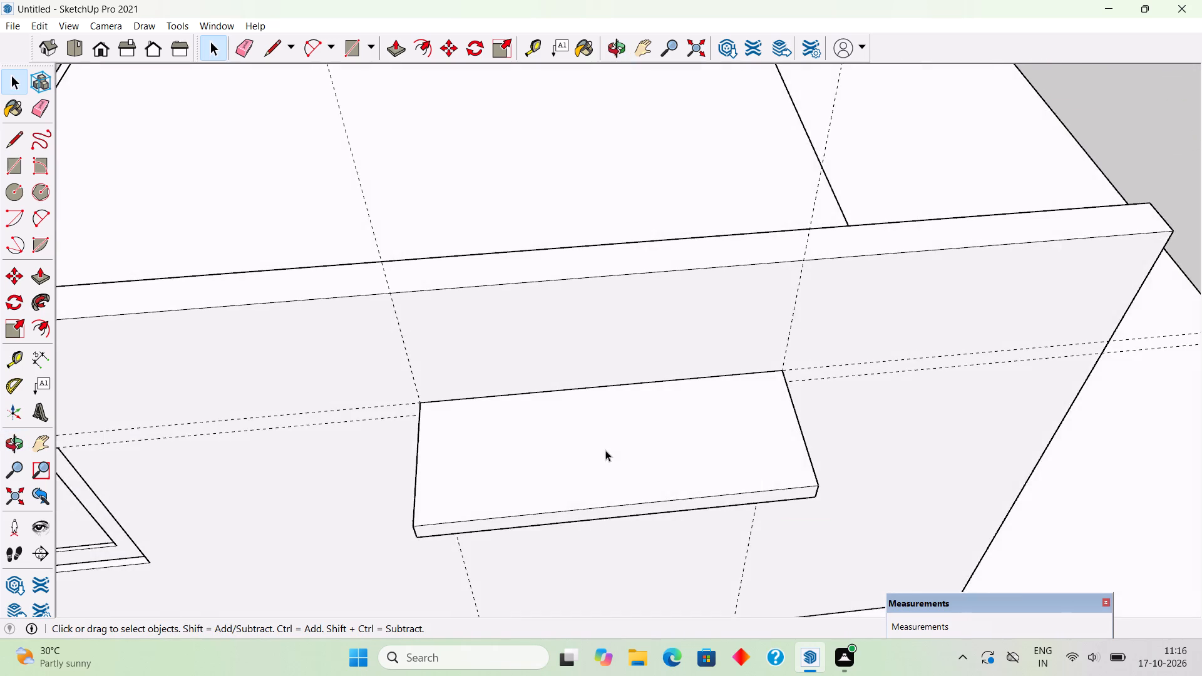
Open the projection group above the right window for editing, with its top face in view.
scroll(613, 454, "up", 2)
triple_click(638, 452)
middle_click_drag(660, 404, 636, 477)
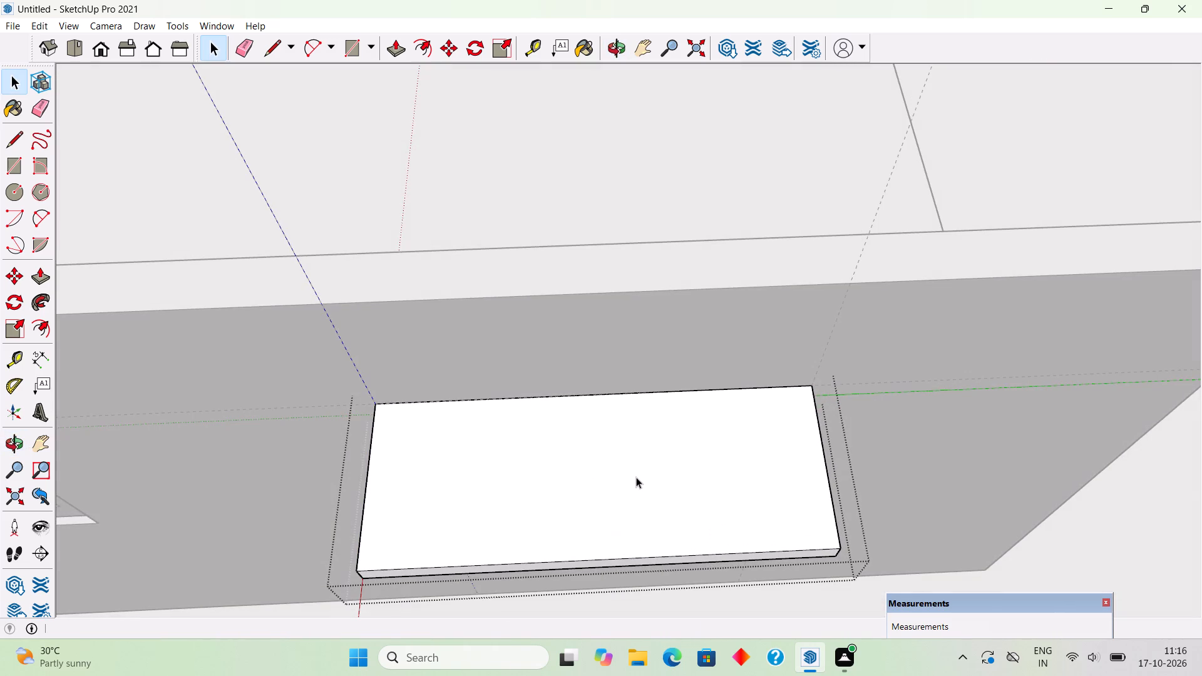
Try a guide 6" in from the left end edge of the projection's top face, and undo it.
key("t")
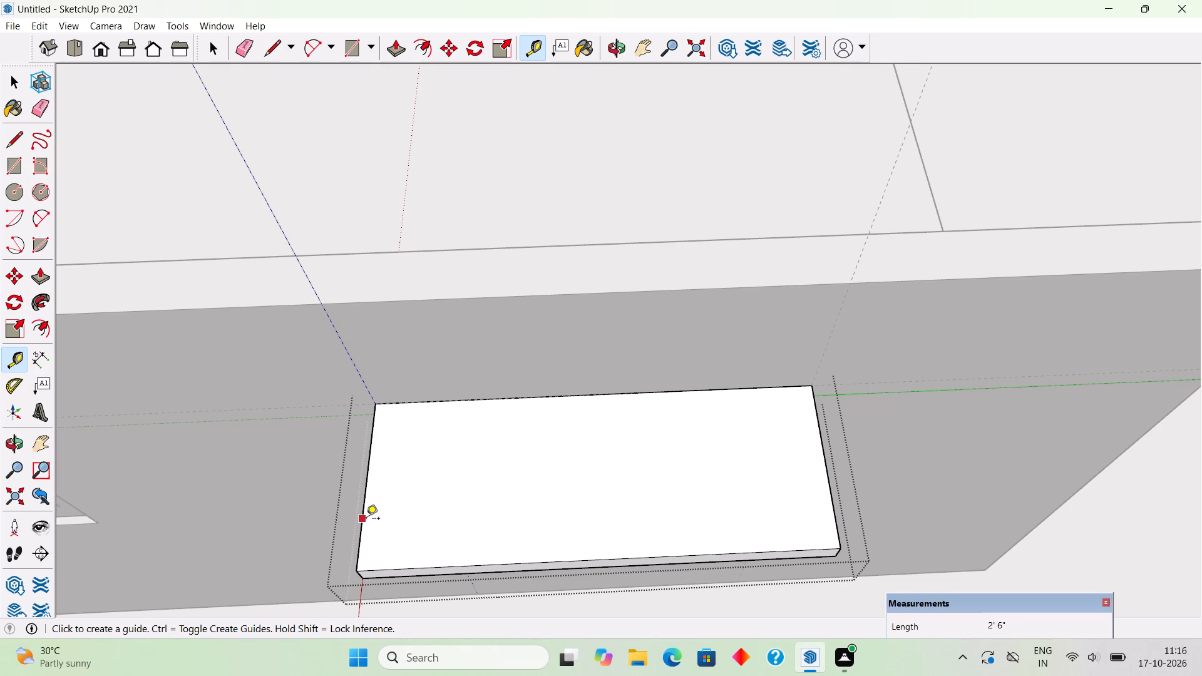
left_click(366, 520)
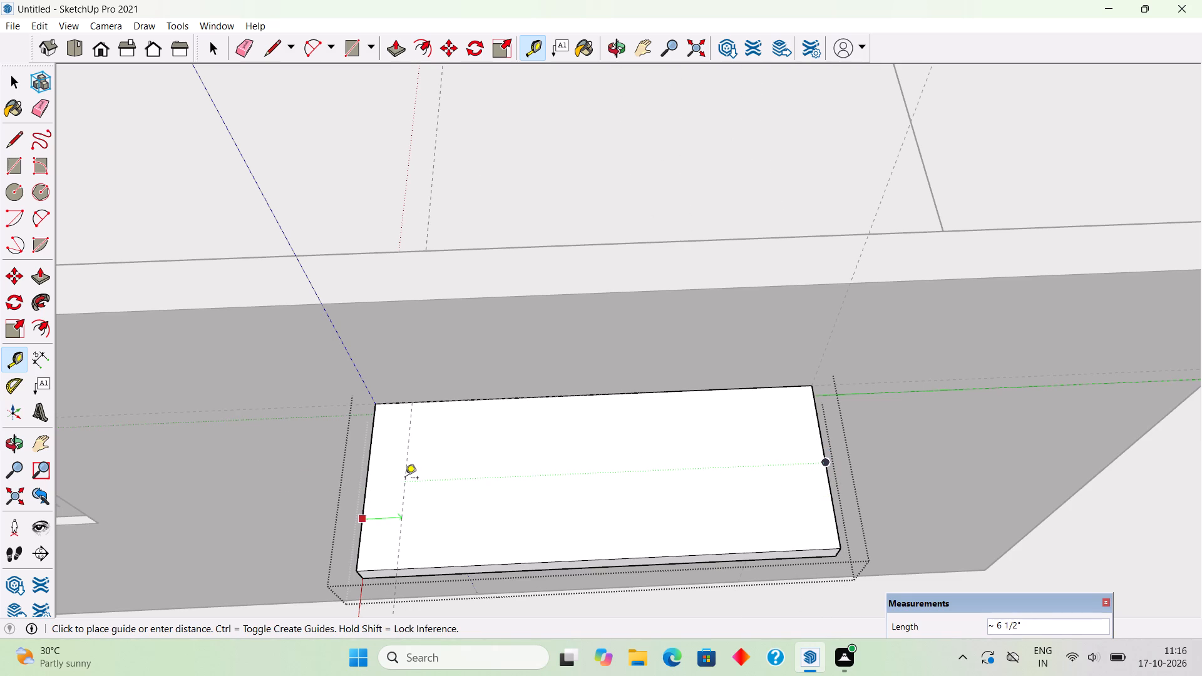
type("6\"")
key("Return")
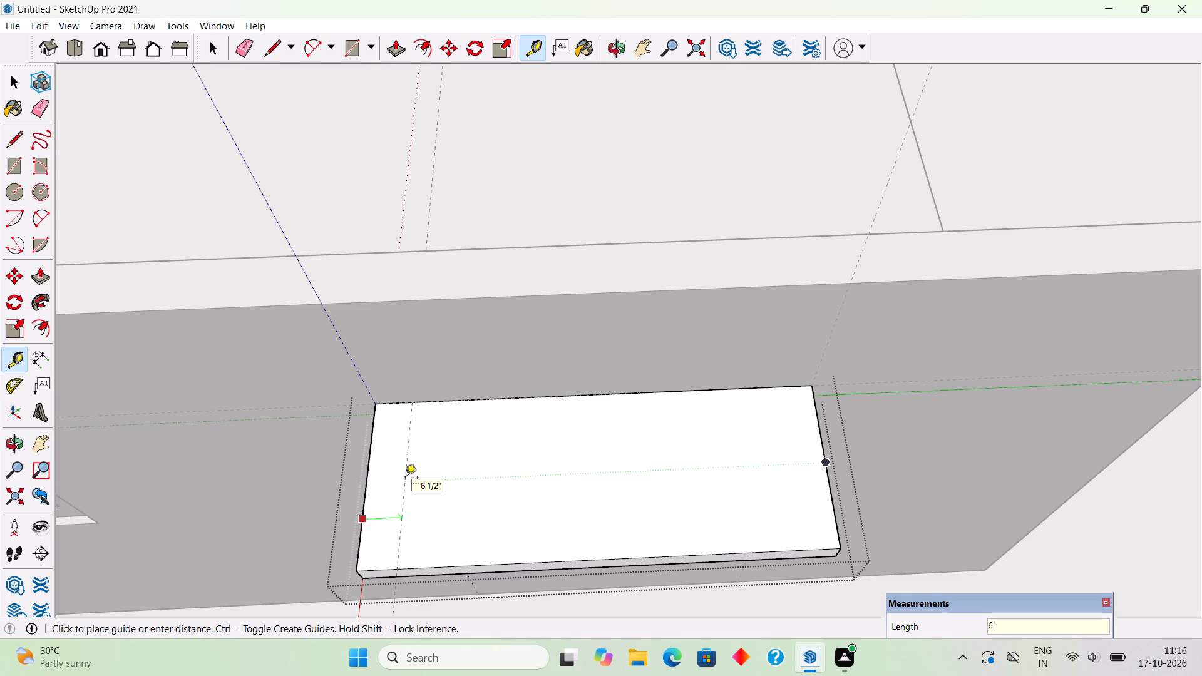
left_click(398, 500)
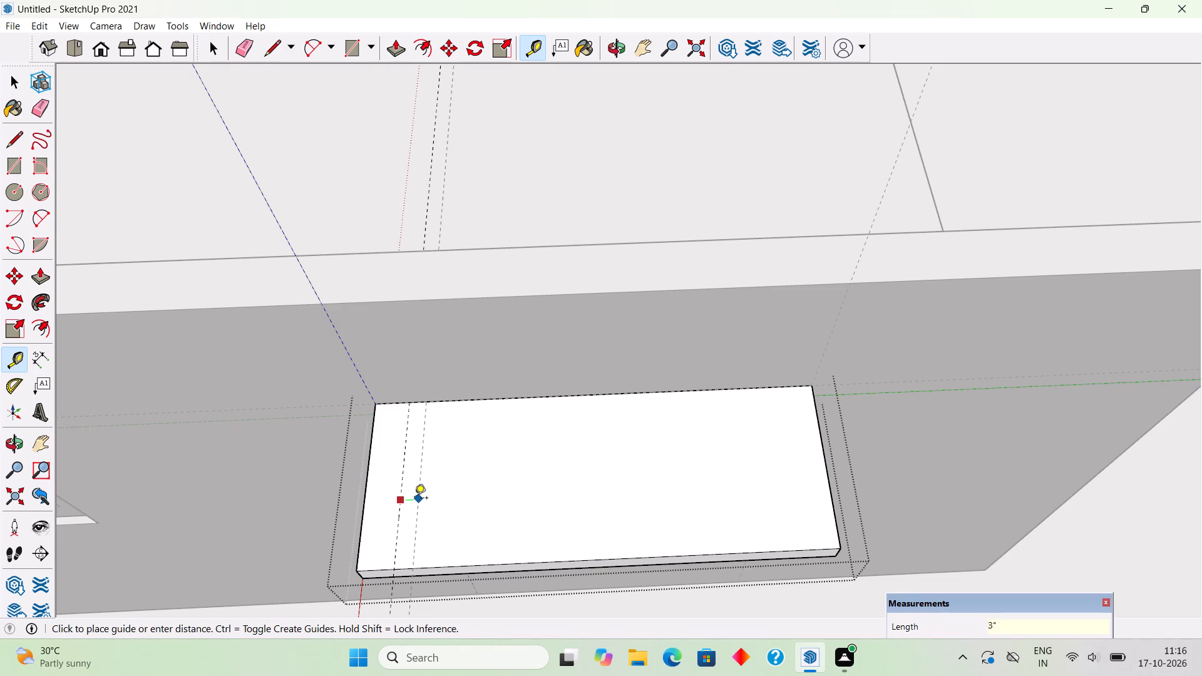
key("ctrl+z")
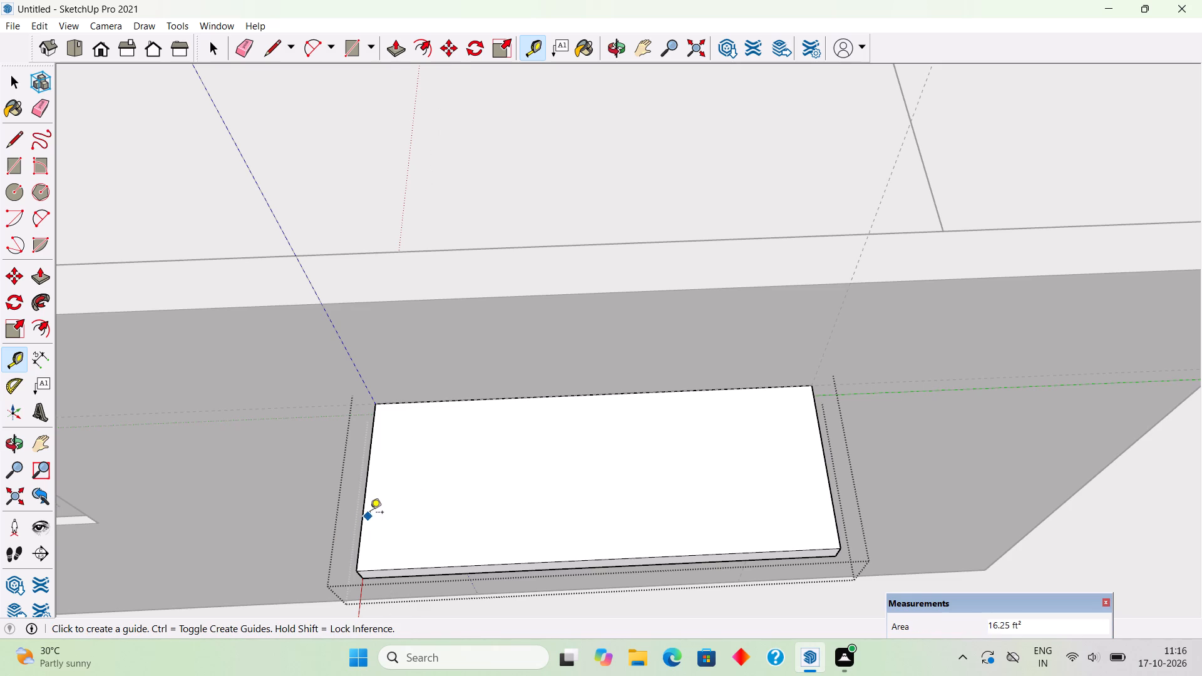
Place a guide 8" in from the left end edge of the projection's top face, plus another 2" beyond it.
left_click(367, 521)
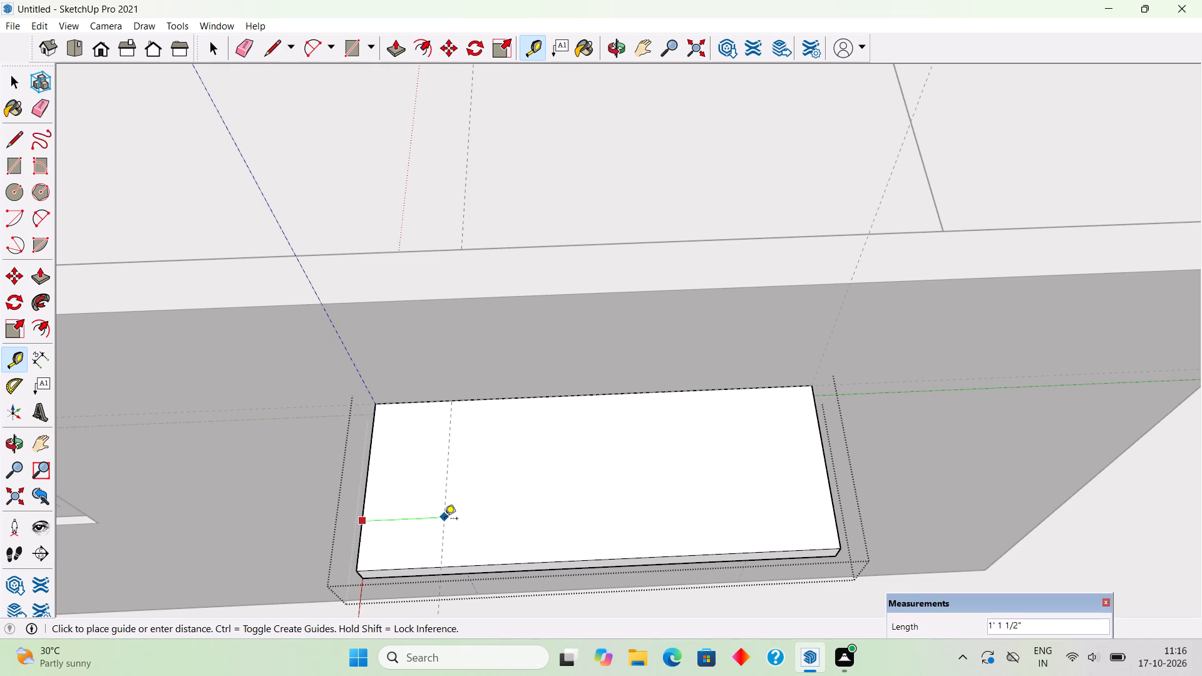
type("8\"")
key("Return")
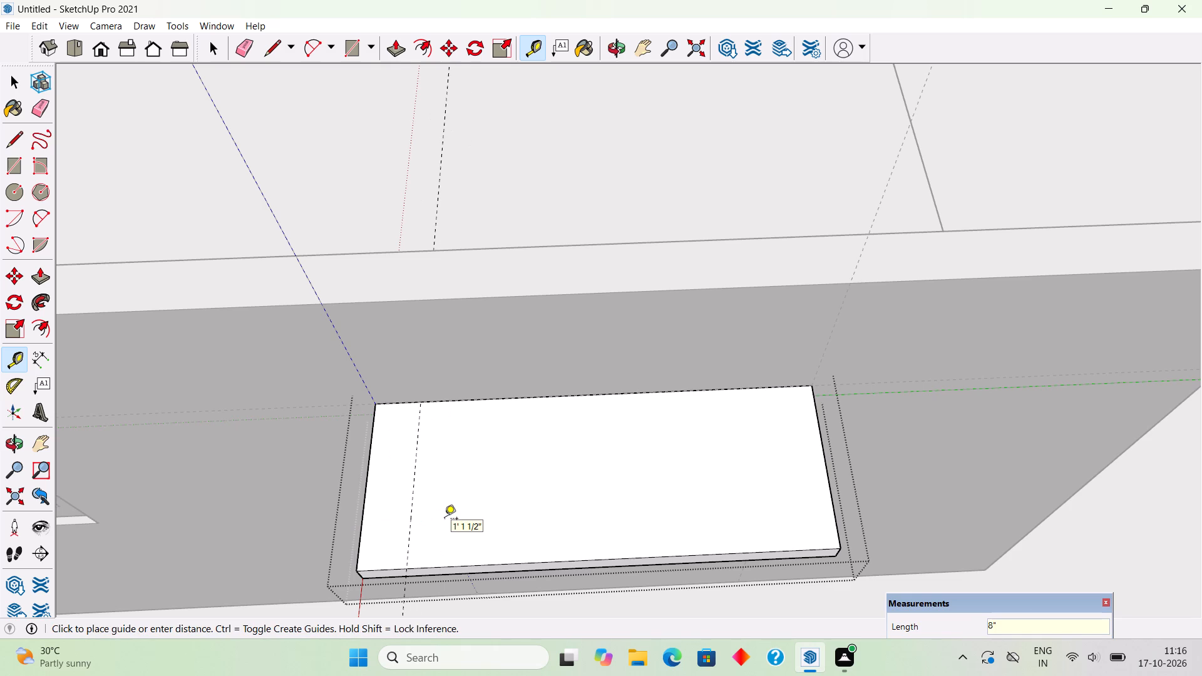
left_click(414, 530)
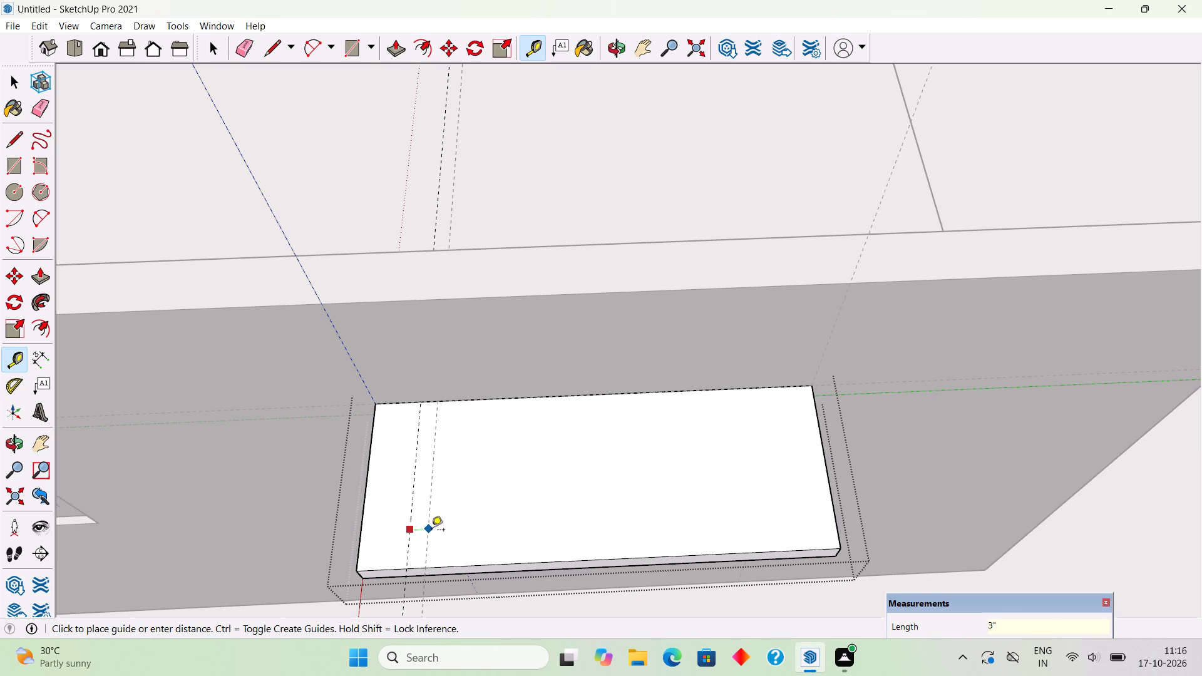
type("2\"")
key("Return")
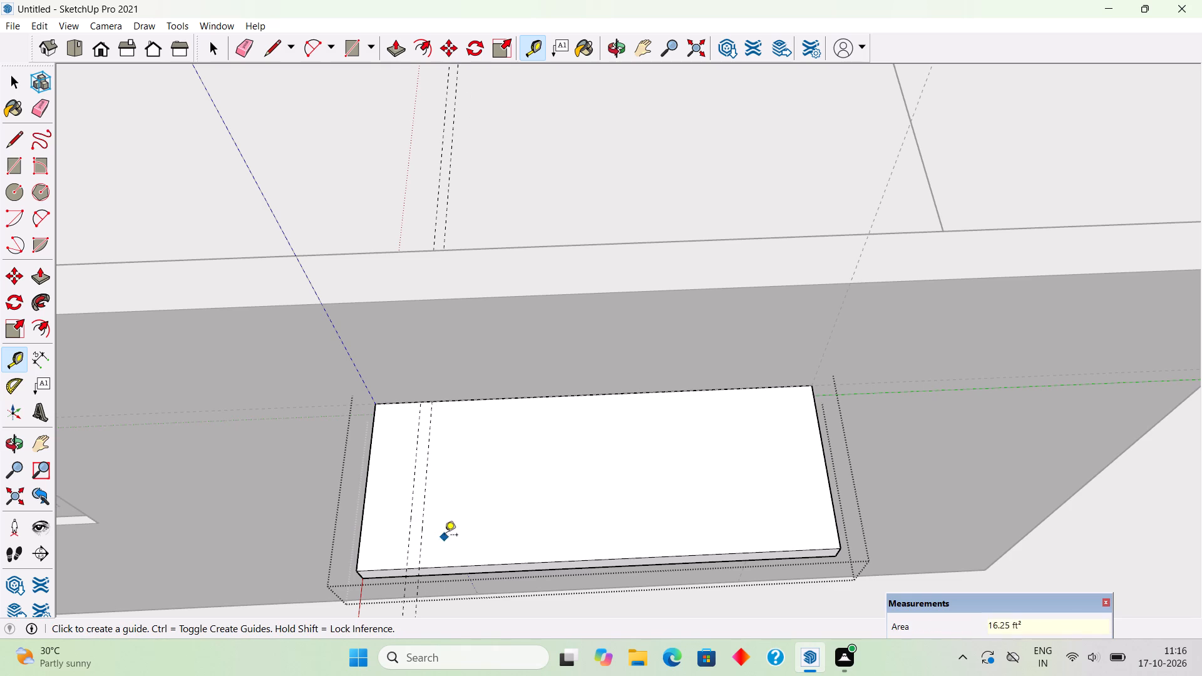
Continue the parallel guides across the projection's top face at successive spacings of 8", 2" and 8".
left_click(421, 531)
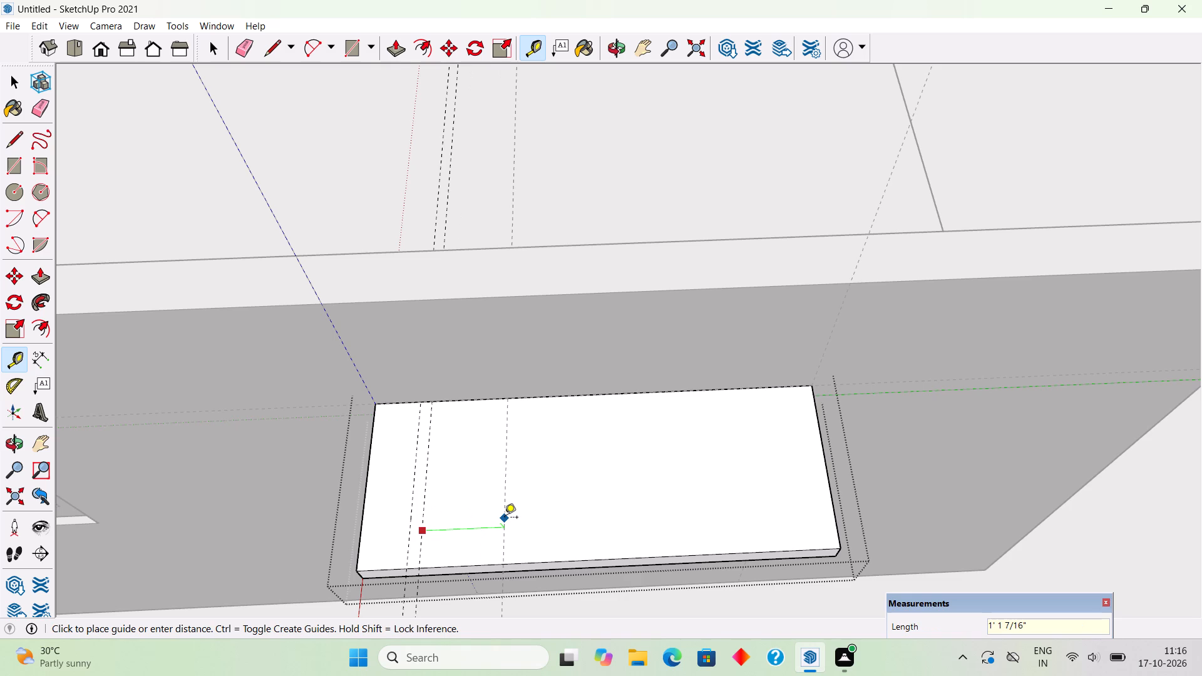
type("8\"")
key("Return")
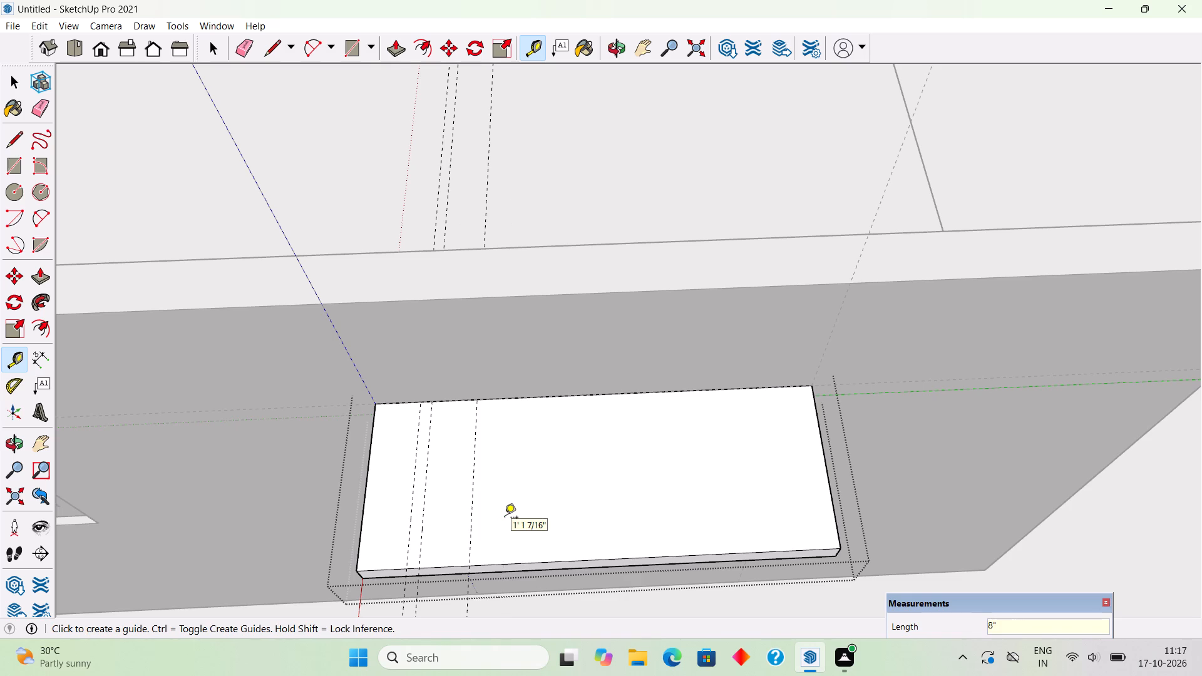
left_click(475, 520)
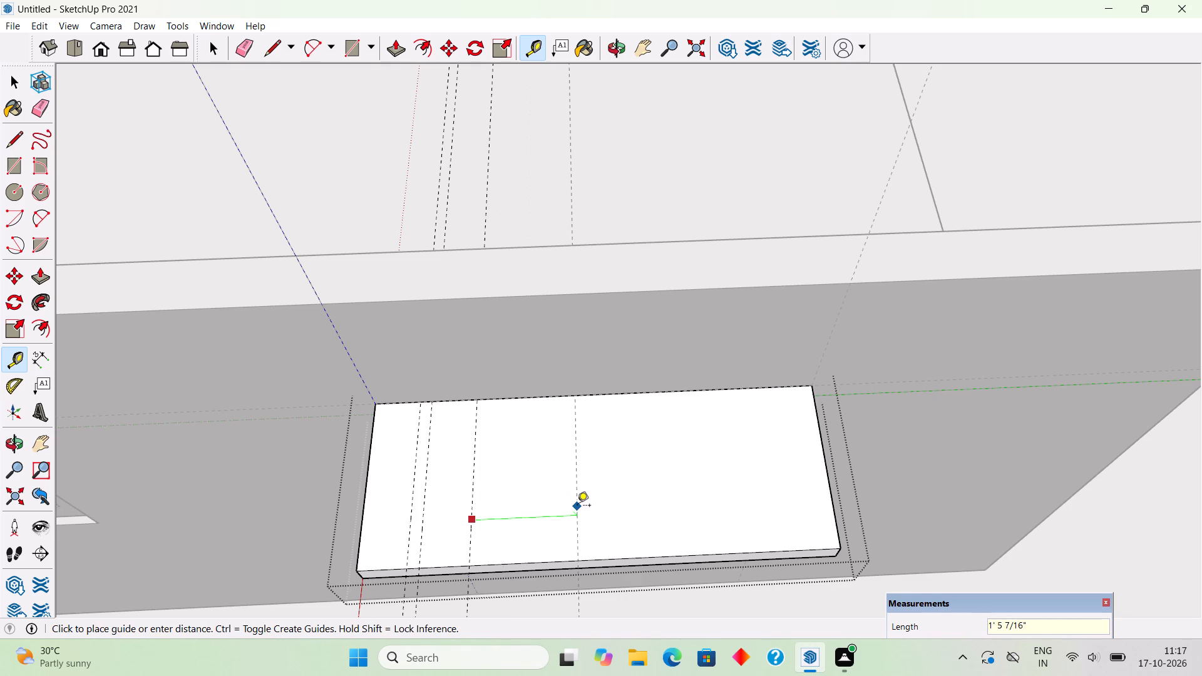
type("2\"")
key("Return")
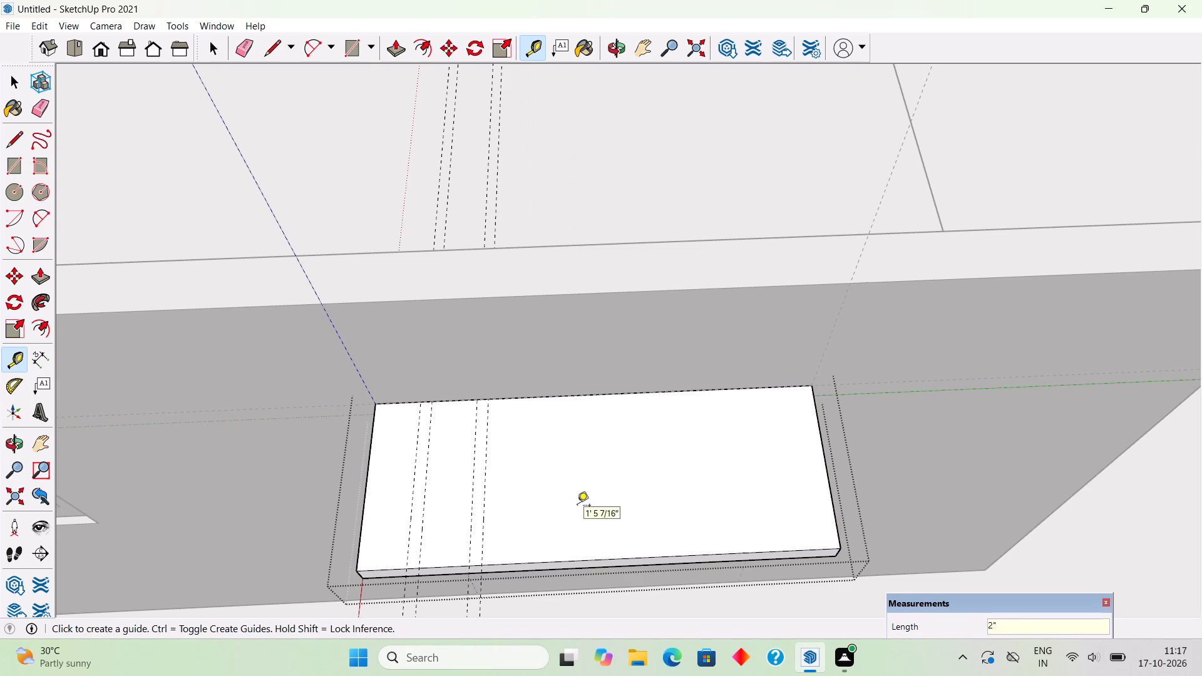
left_click(479, 541)
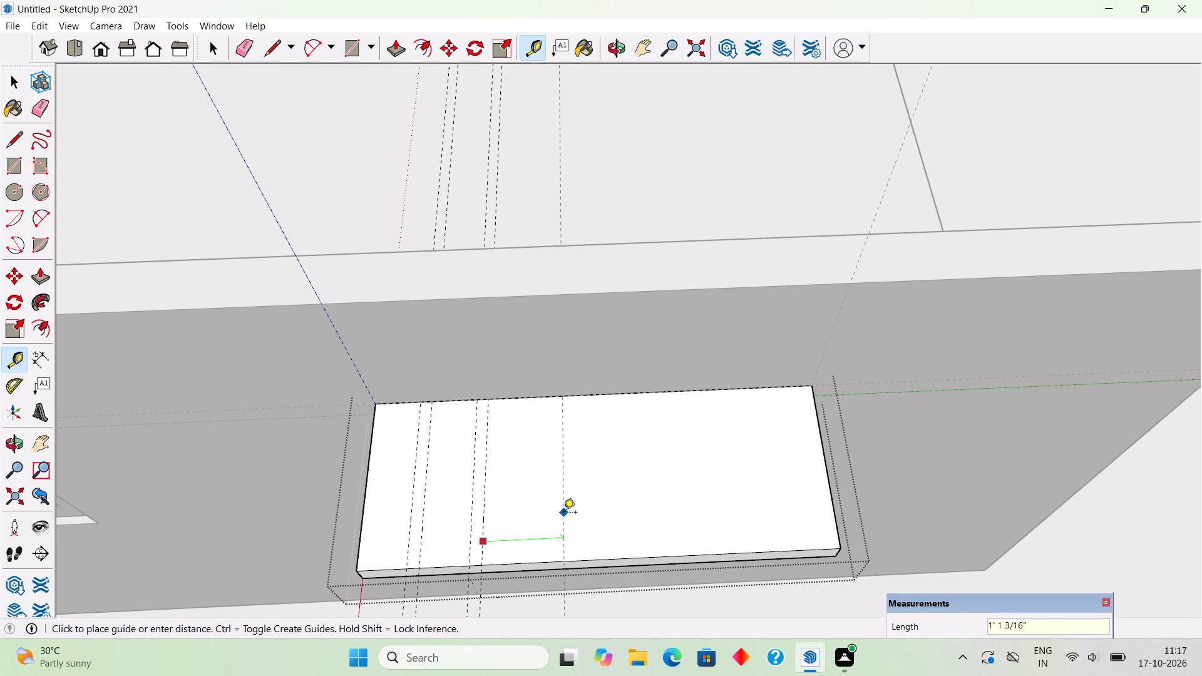
type("8\"")
key("Return")
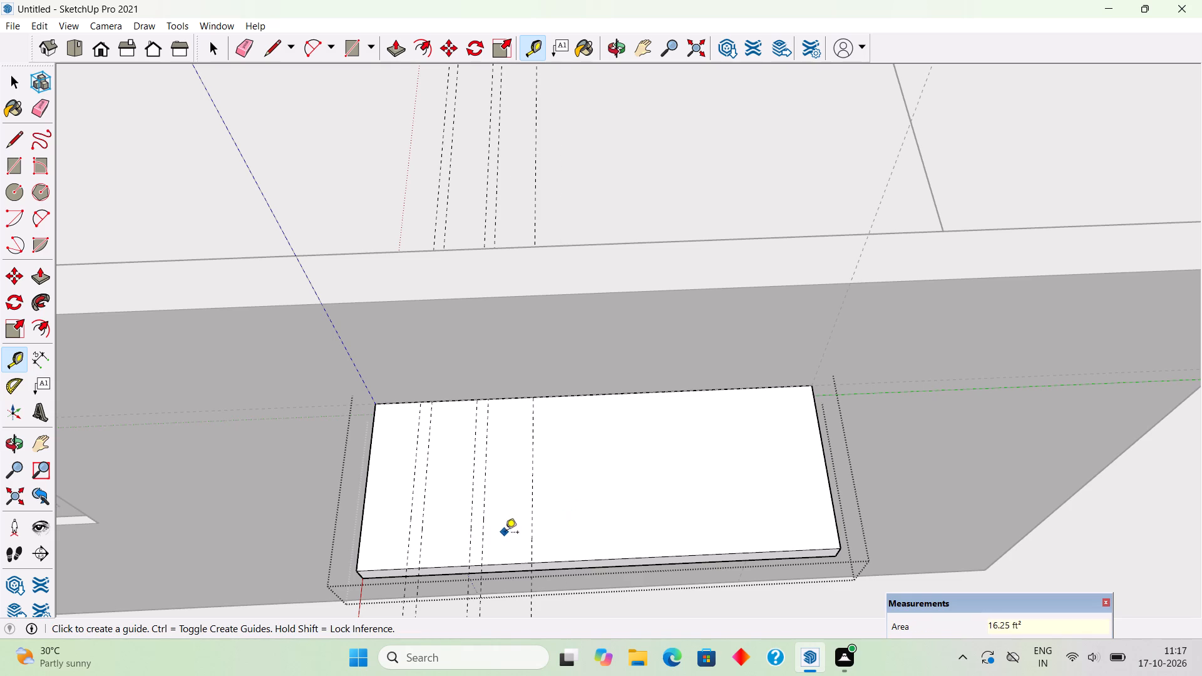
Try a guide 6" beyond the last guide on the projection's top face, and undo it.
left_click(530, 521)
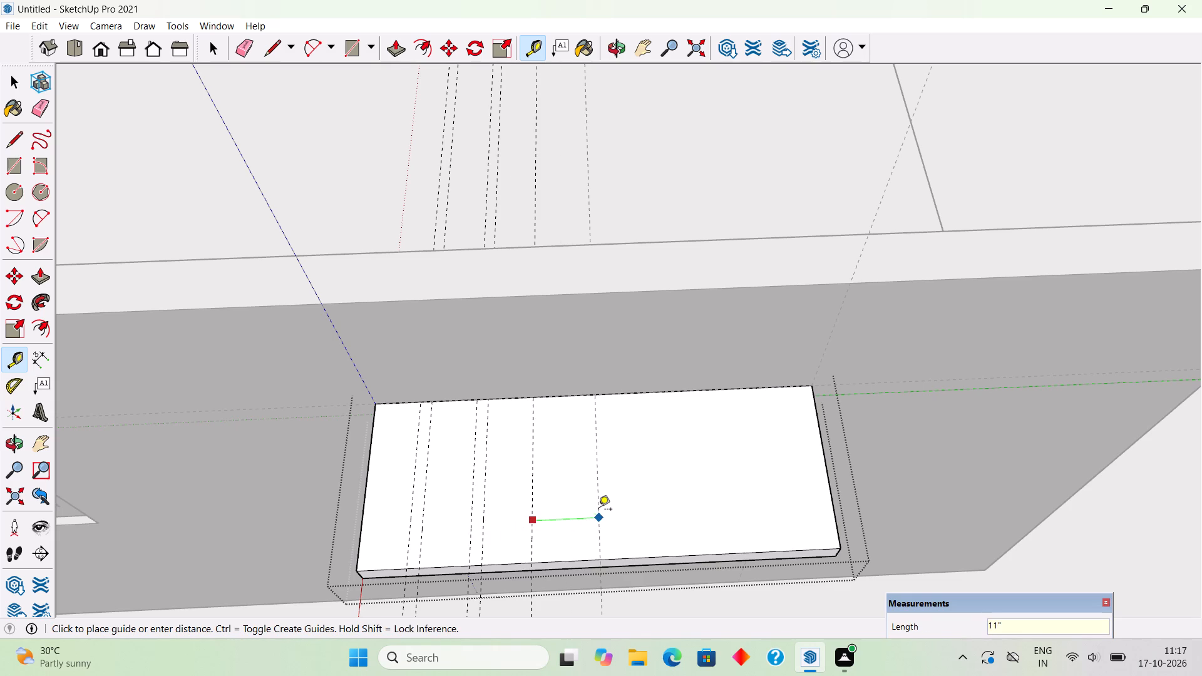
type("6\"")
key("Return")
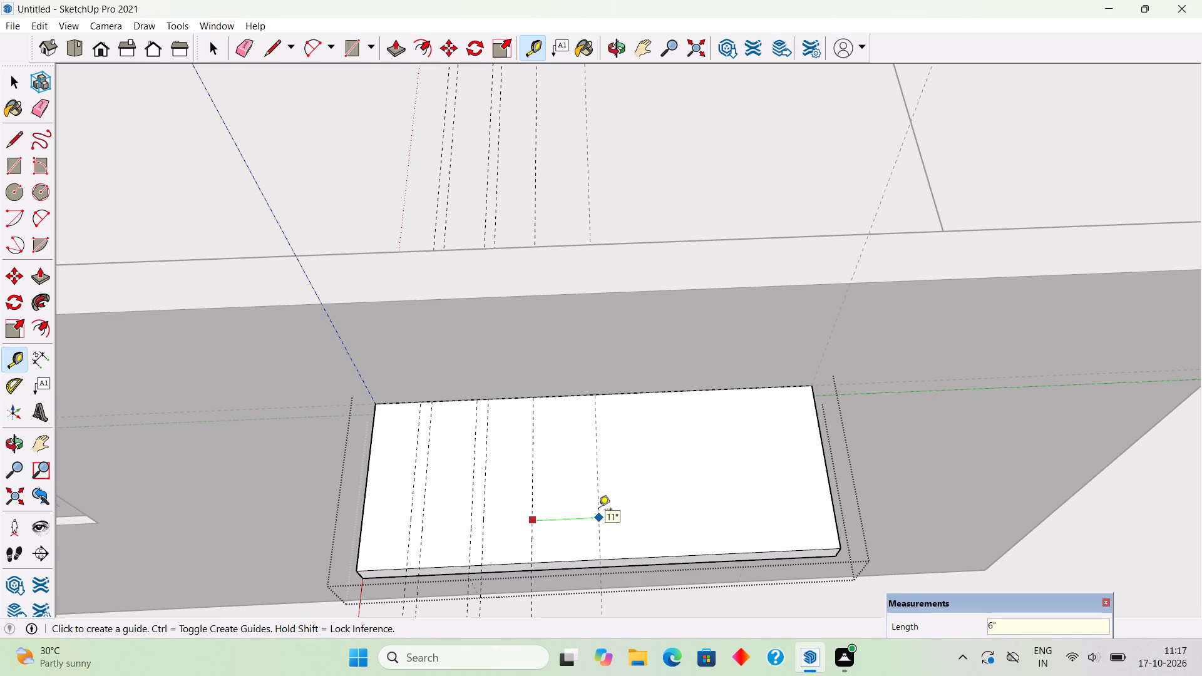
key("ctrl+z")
Complete the third guide pair with a 2" offset, and add a fourth pair using 8" and 2" spacings.
left_click(530, 533)
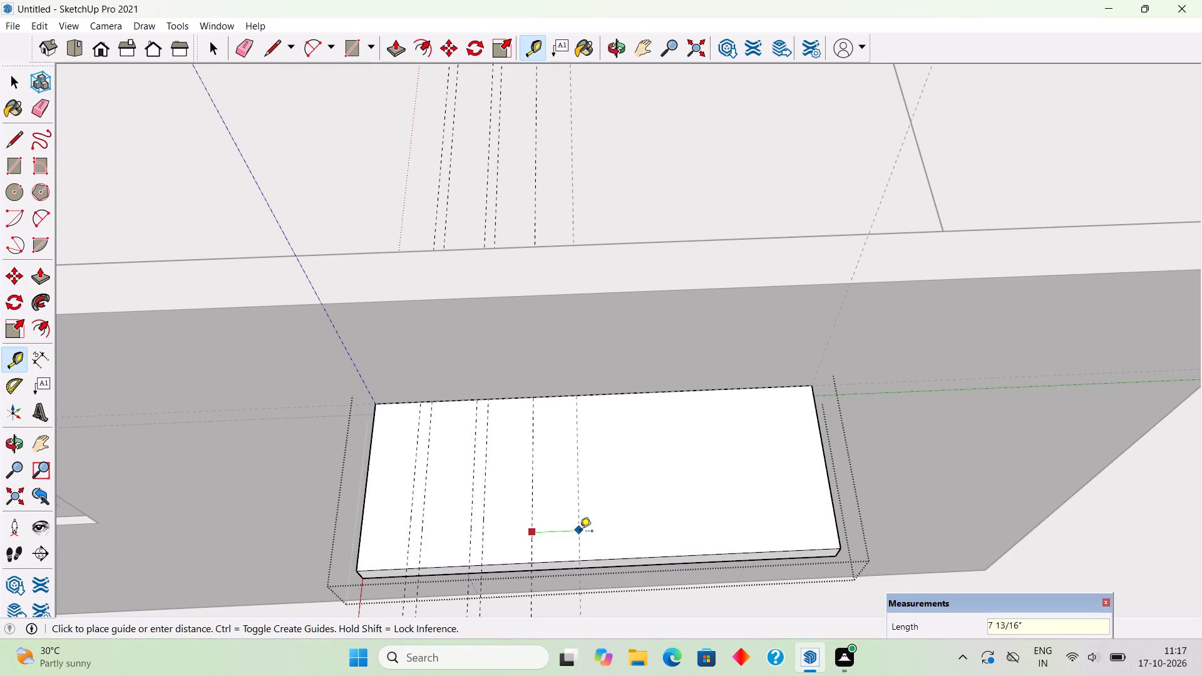
type("2\"")
key("Return")
left_click(546, 558)
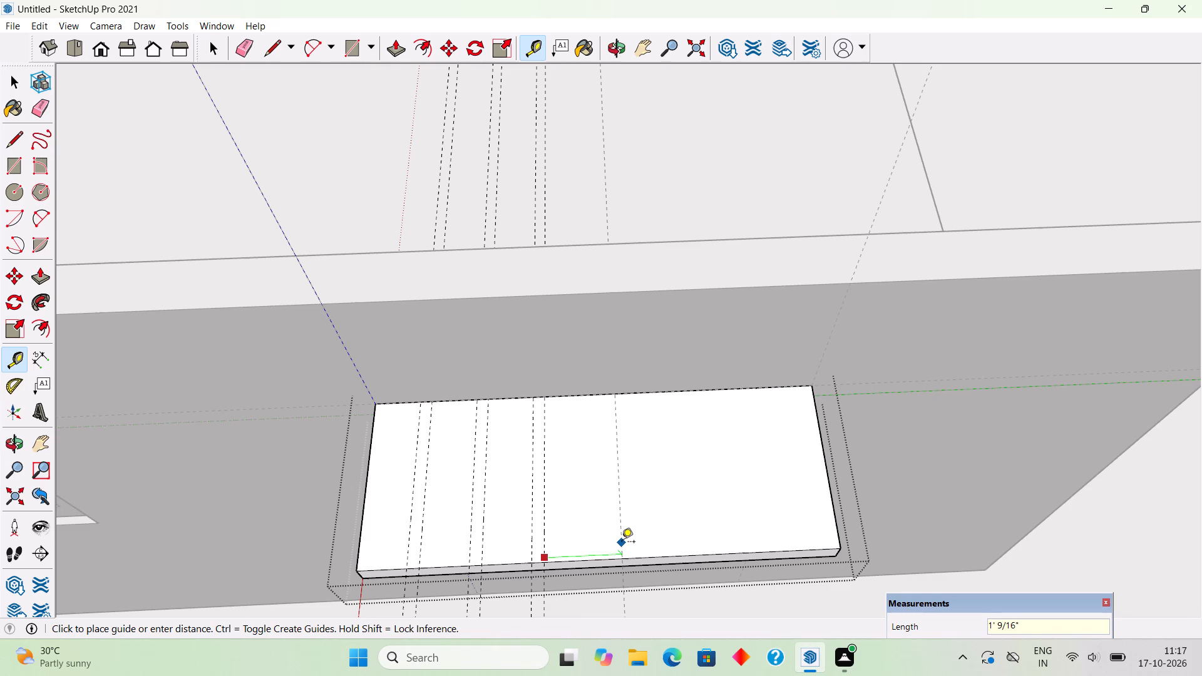
type("8\"")
key("Return")
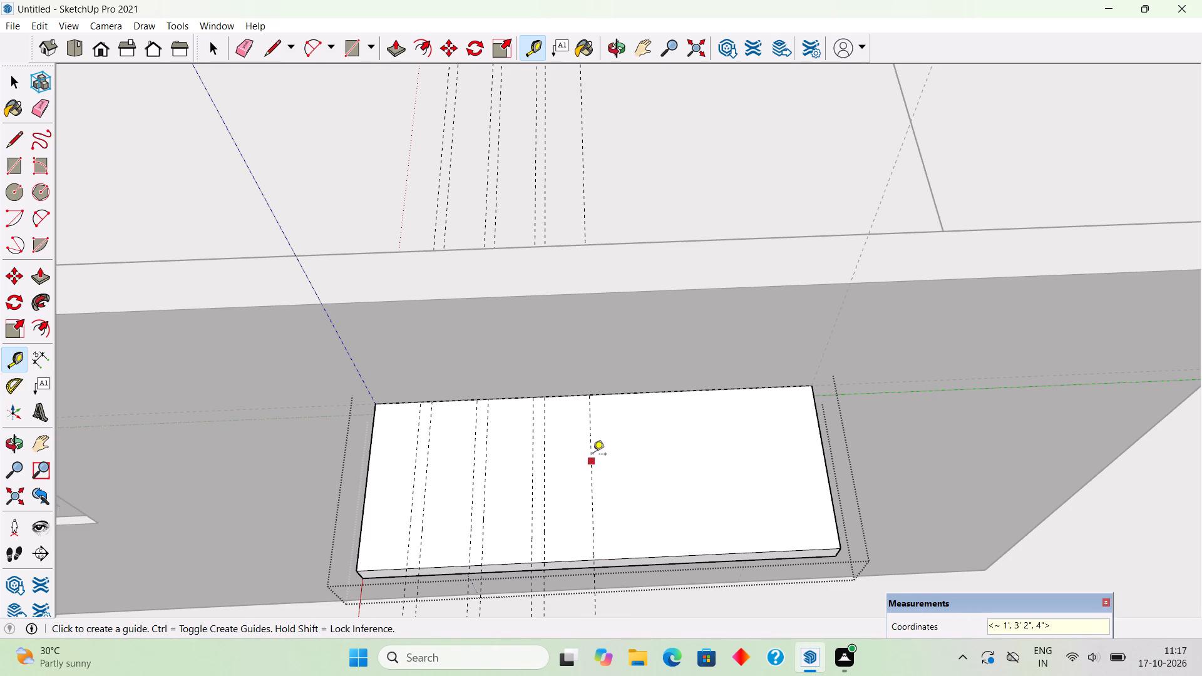
left_click(590, 526)
type("2\"")
key("Return")
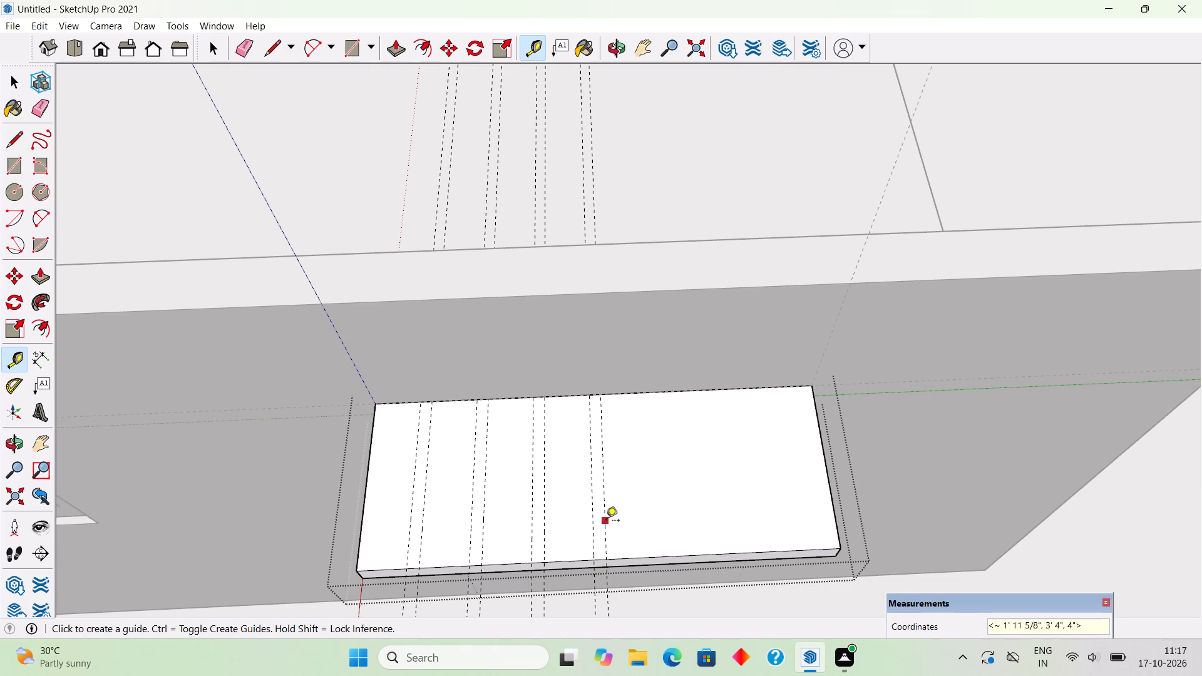
Add the fifth and sixth guide pairs across the projection's top face, spacing each pair 8" on and 2" wide.
left_click(606, 522)
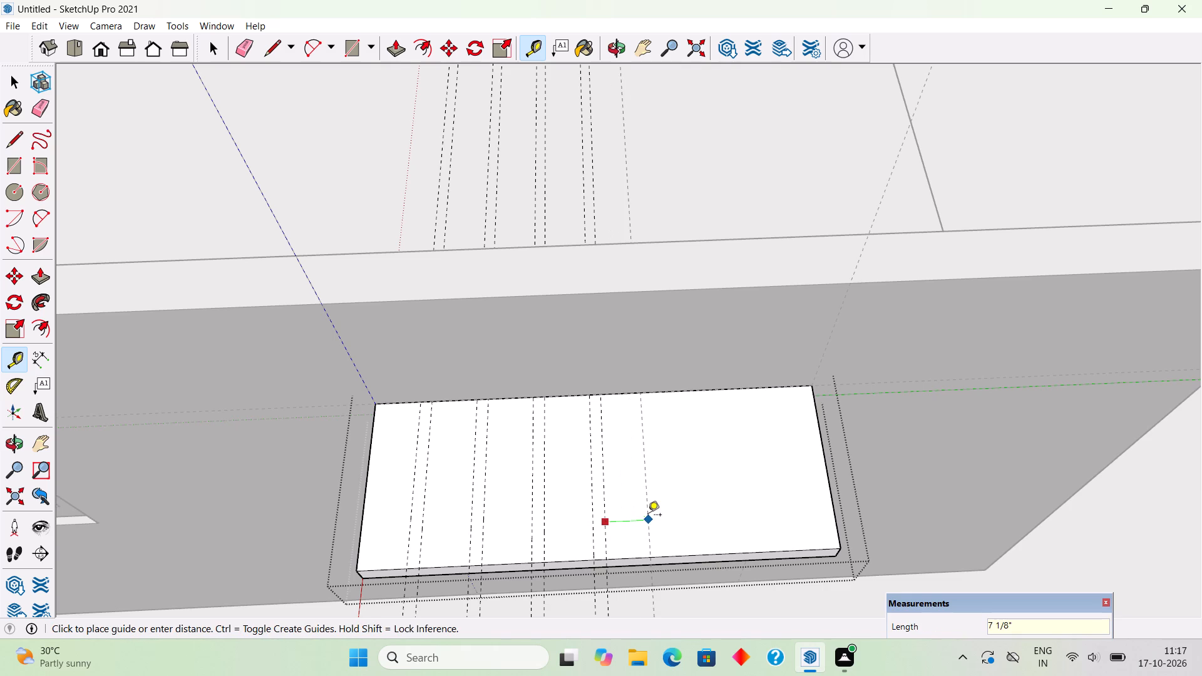
type("8\"")
key("Return")
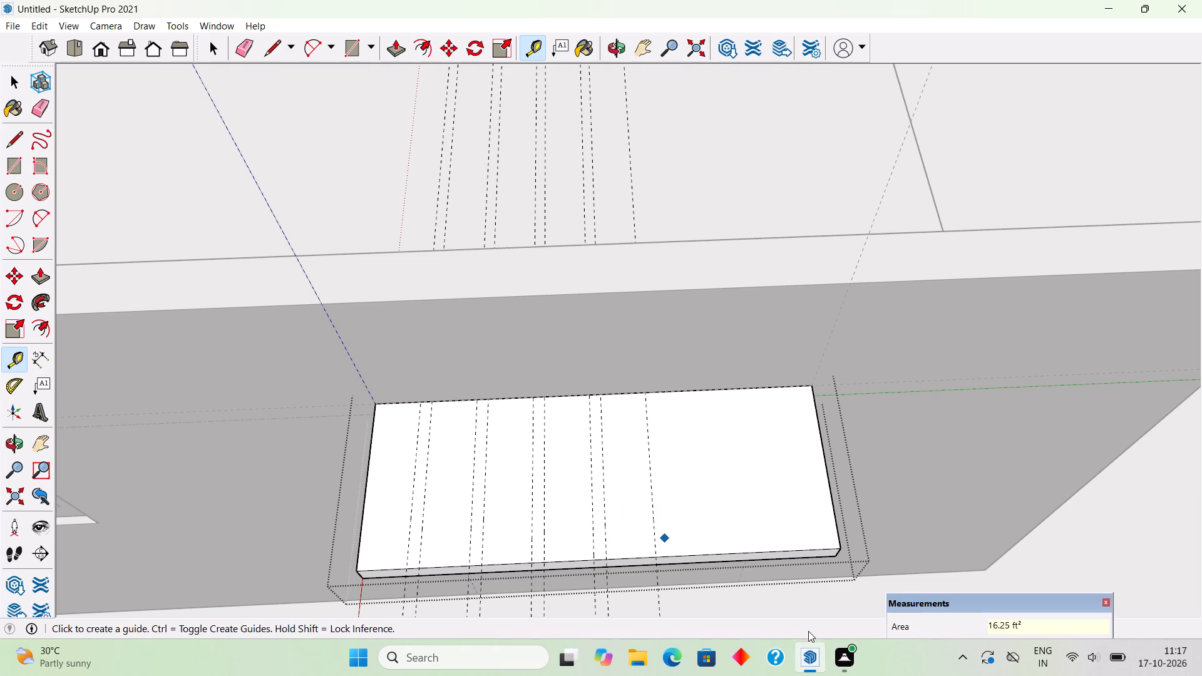
left_click(652, 521)
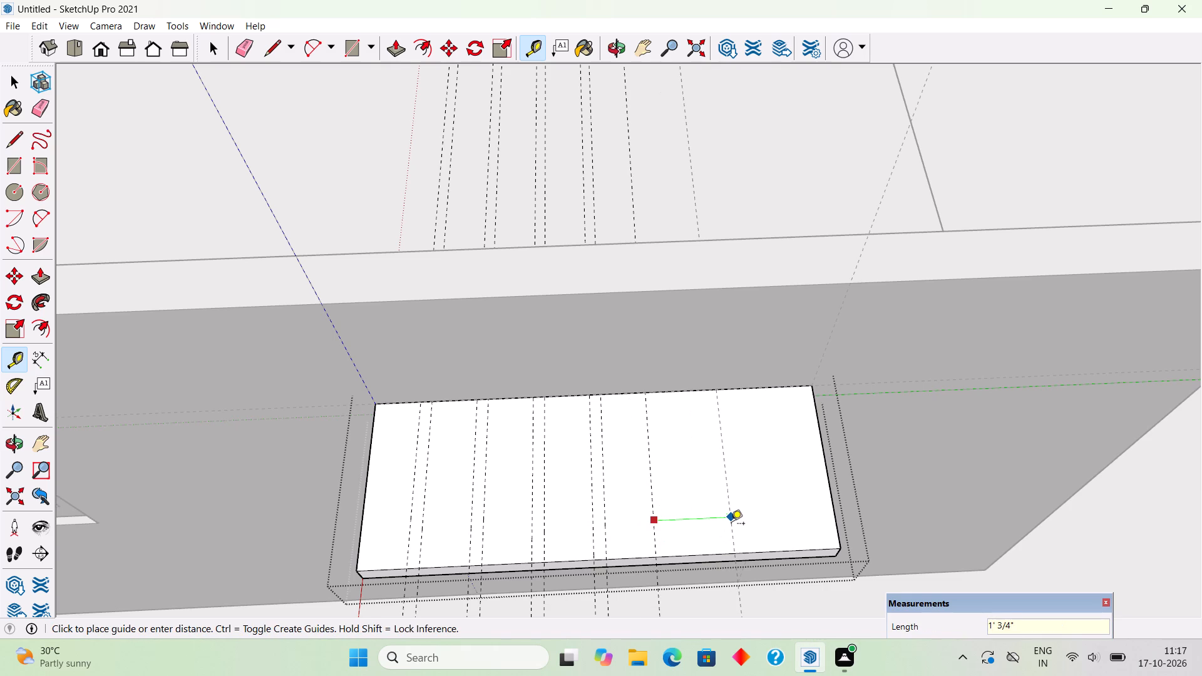
type("2\"")
key("Return")
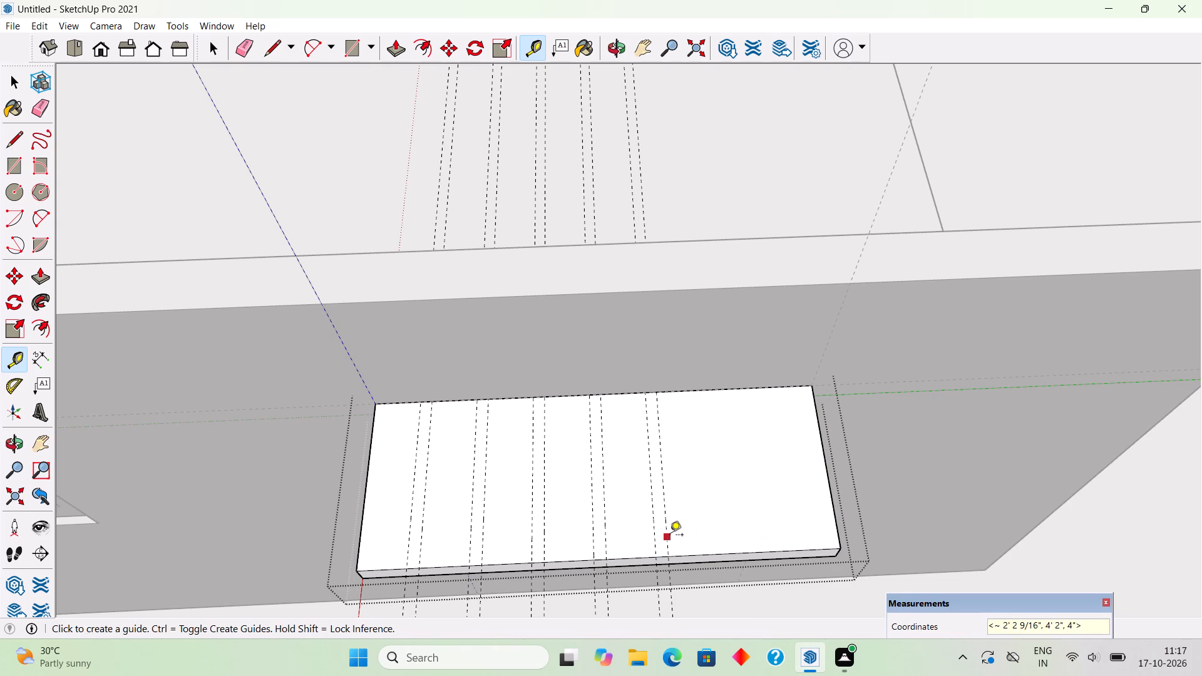
left_click(670, 536)
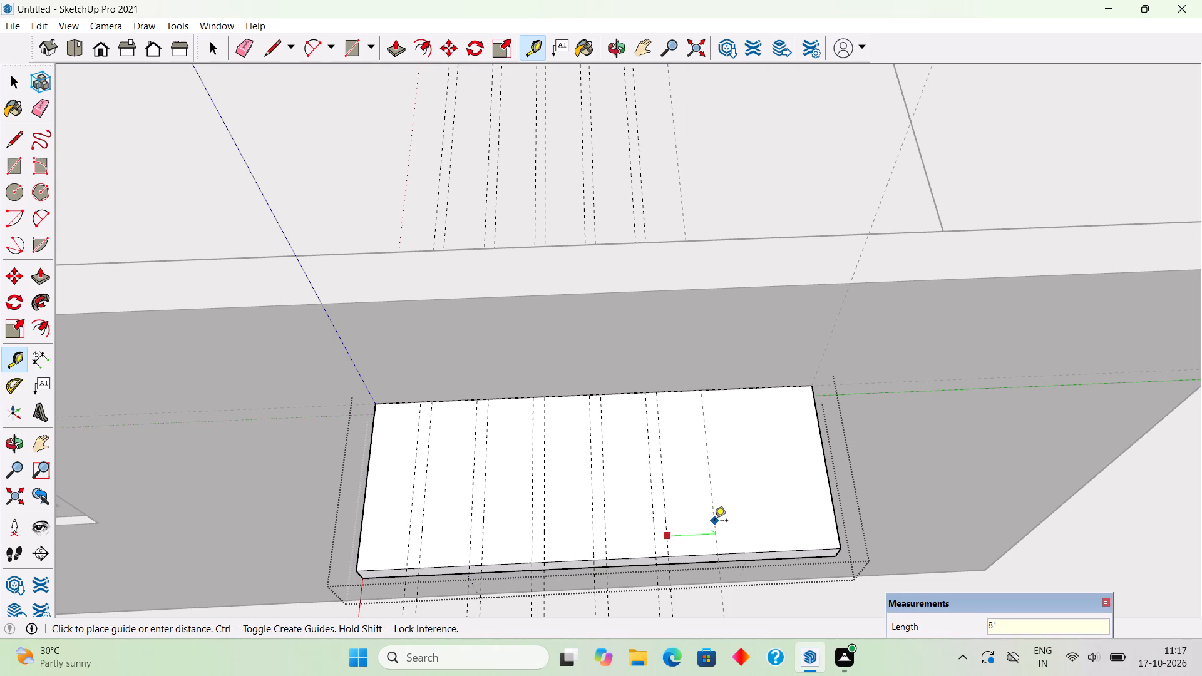
type("8\"")
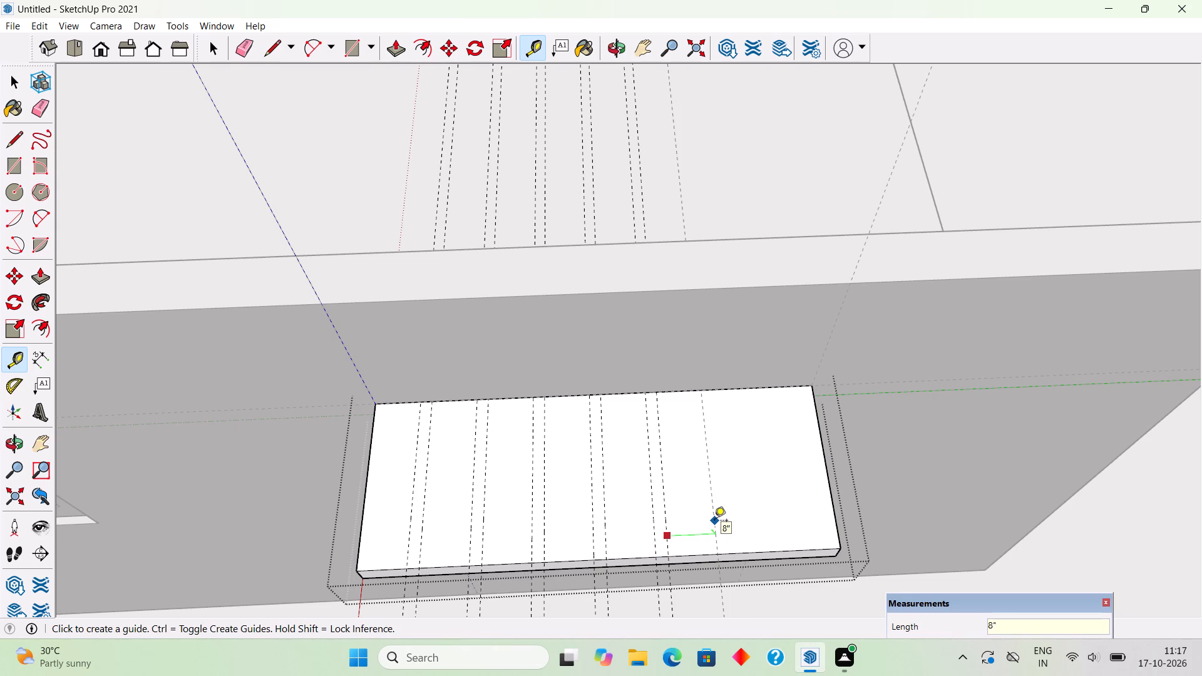
key("Return")
left_click(714, 529)
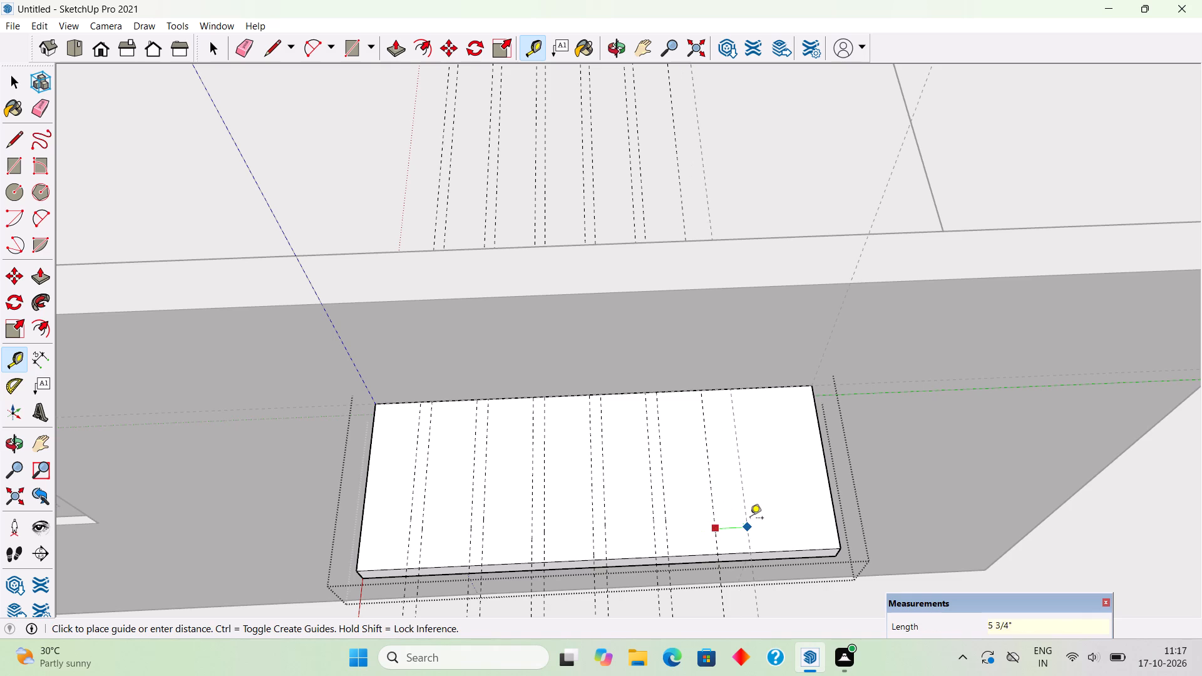
type("2\"")
key("Return")
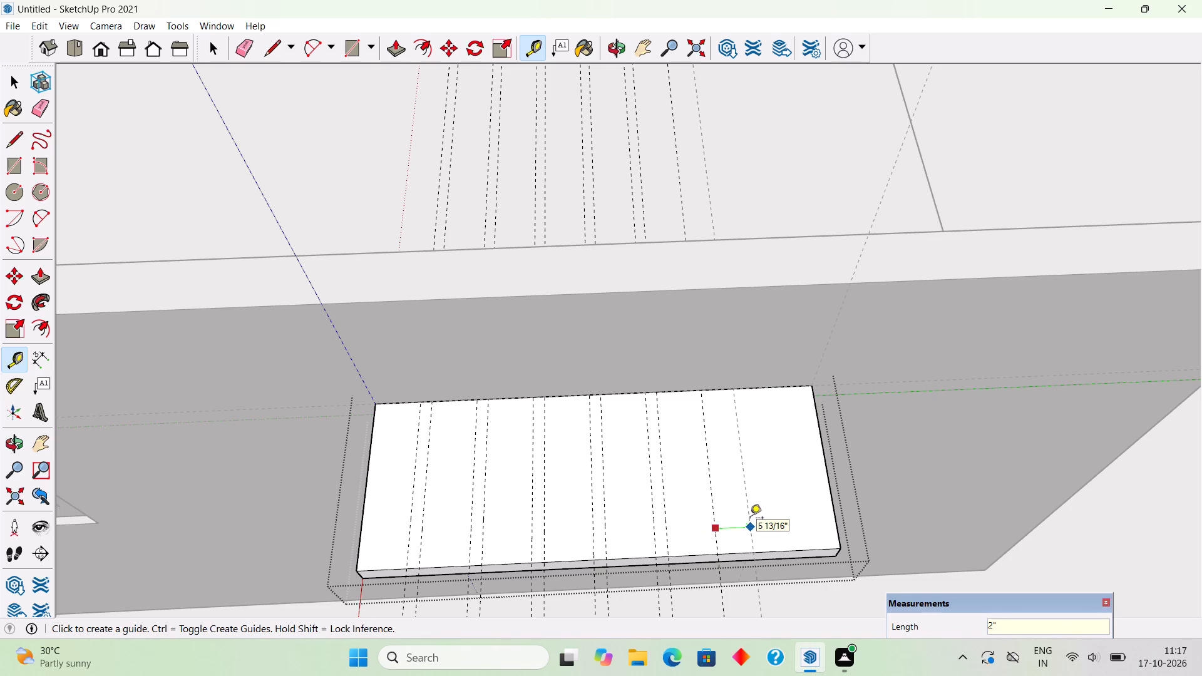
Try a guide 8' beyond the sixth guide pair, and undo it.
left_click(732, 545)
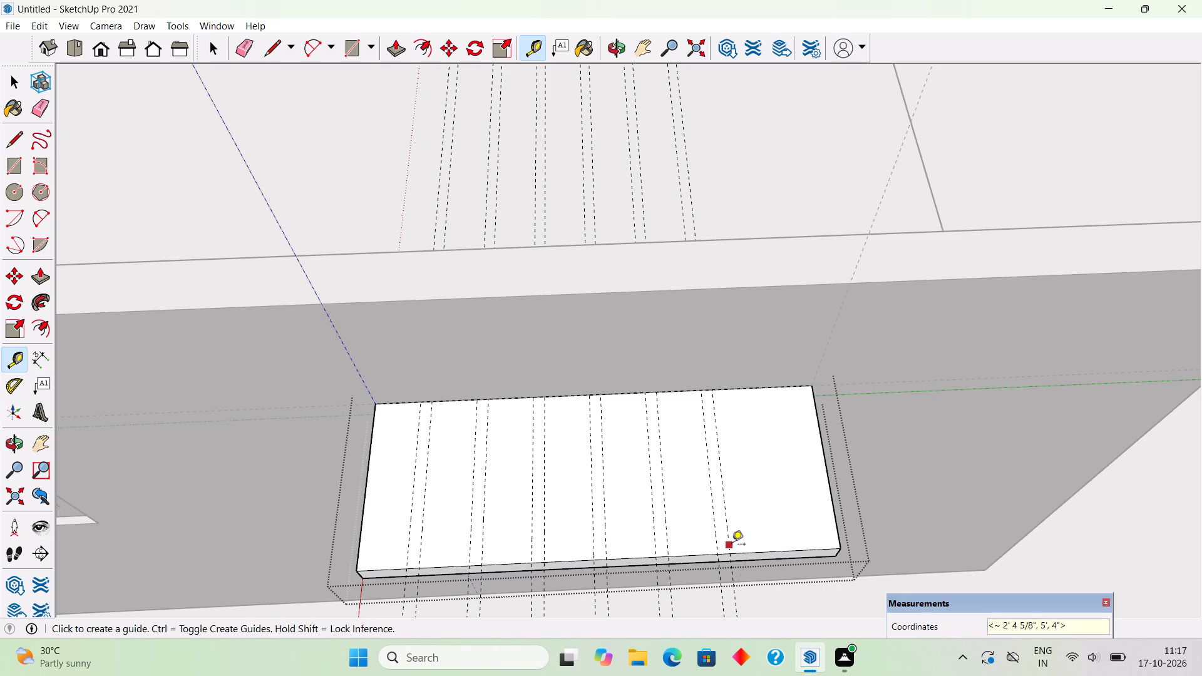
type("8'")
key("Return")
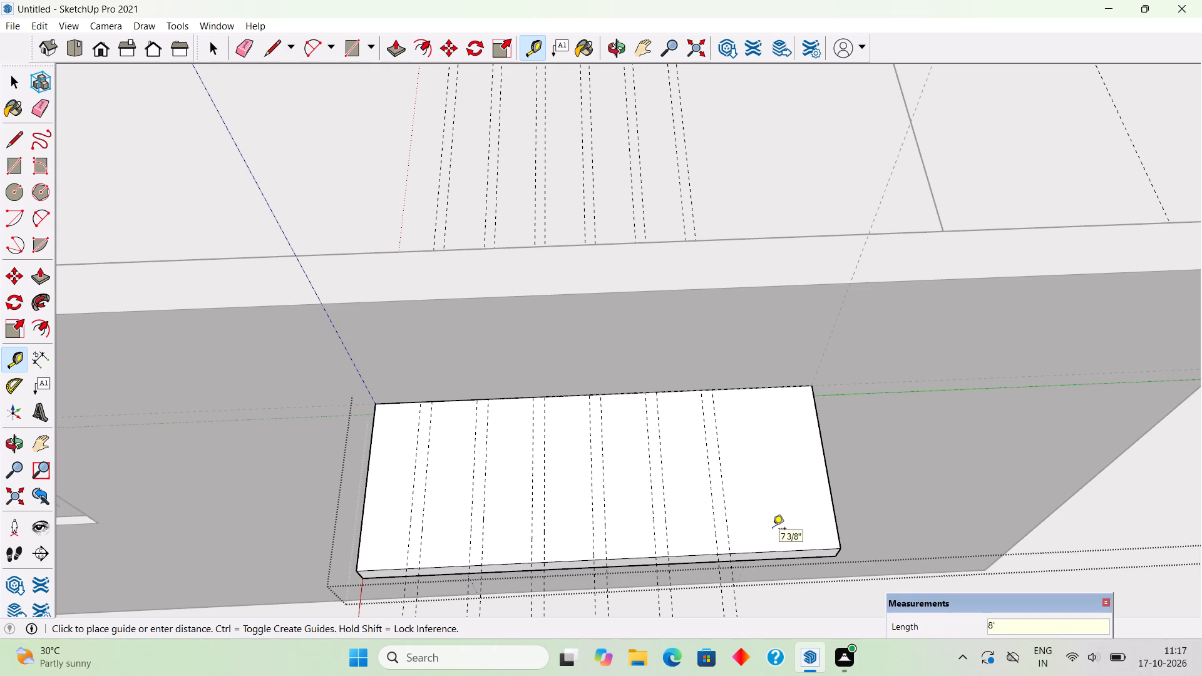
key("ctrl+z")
Place a guide 8" beyond the sixth guide pair on the projection's top face.
left_click(730, 533)
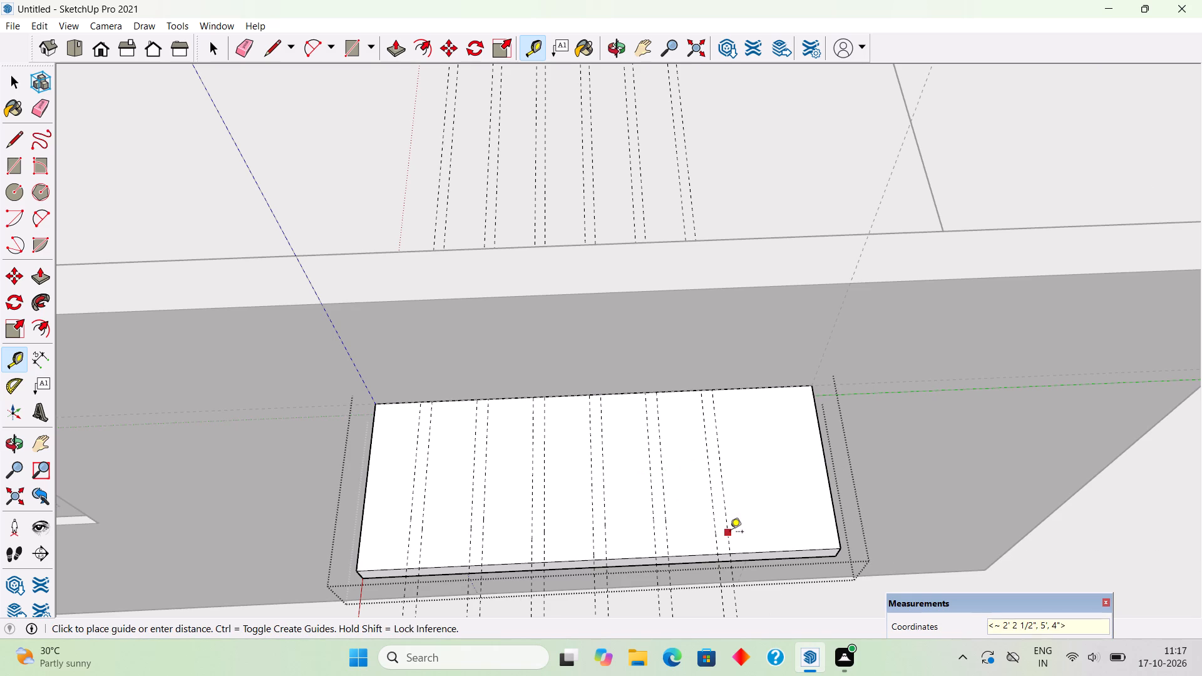
type("8\"")
key("Return")
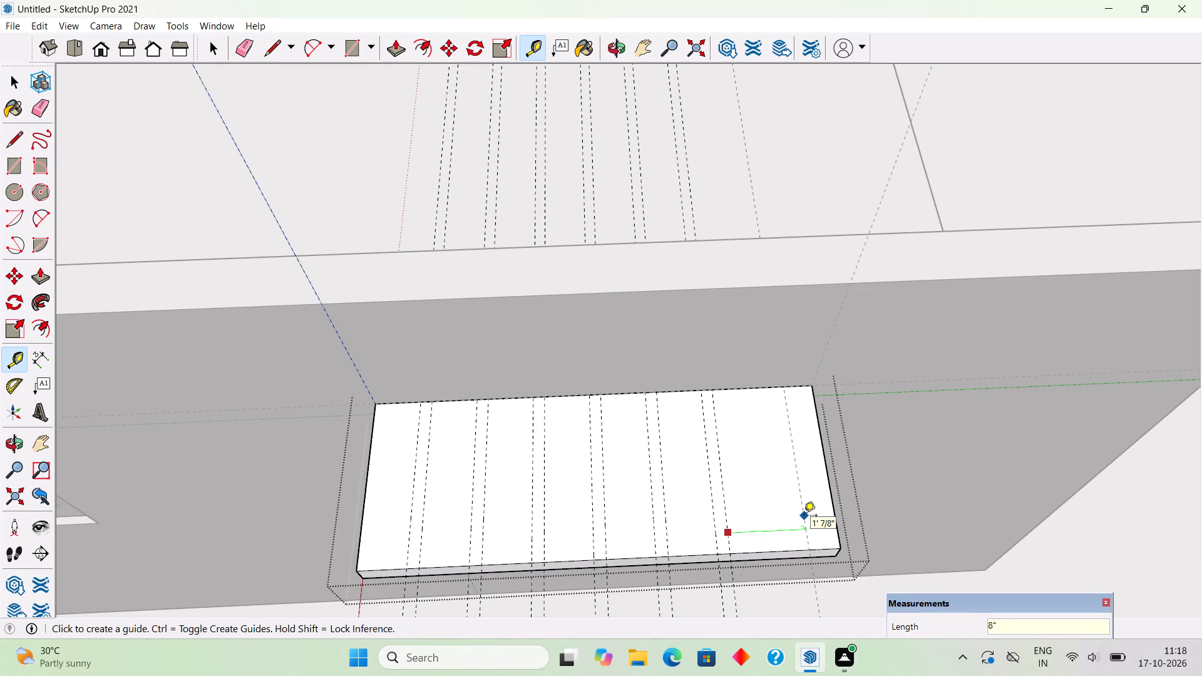
Place a guide 2" beyond the last one to complete the seventh guide pair on the projection's top face.
left_click(773, 507)
type("2\"")
key("Return")
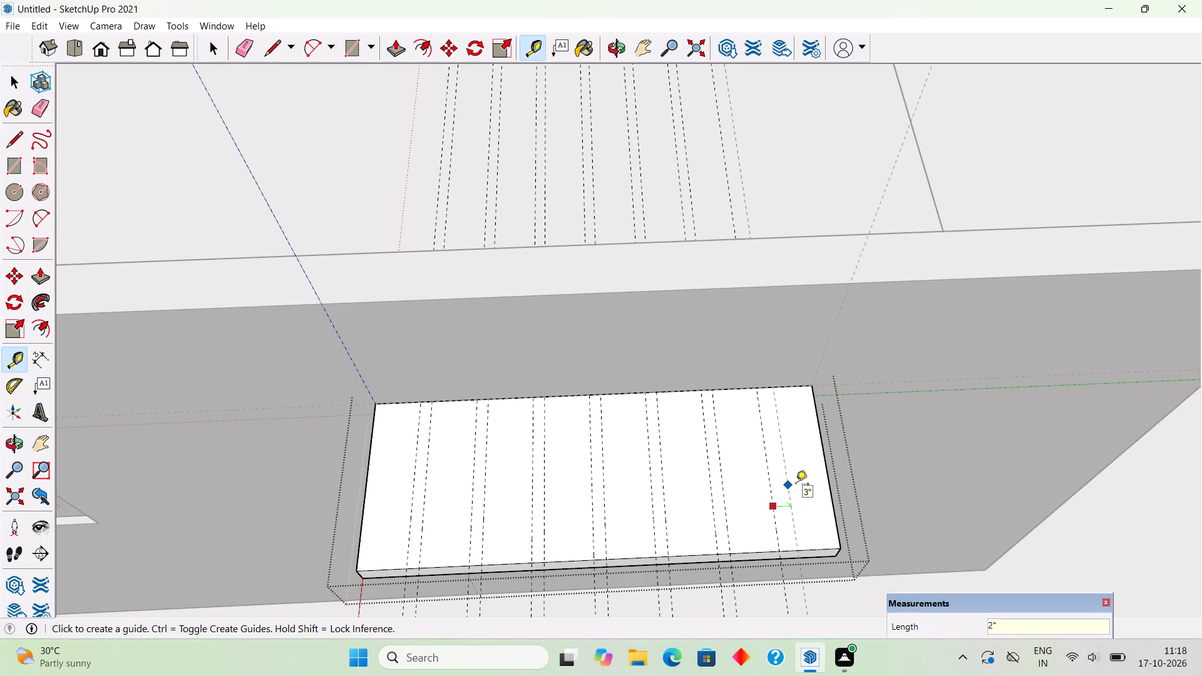
key("space")
Draw 8" by 2' 6" rectangles in the first four wide bays between the guides on the projection's top face.
scroll(461, 518, "up", 5)
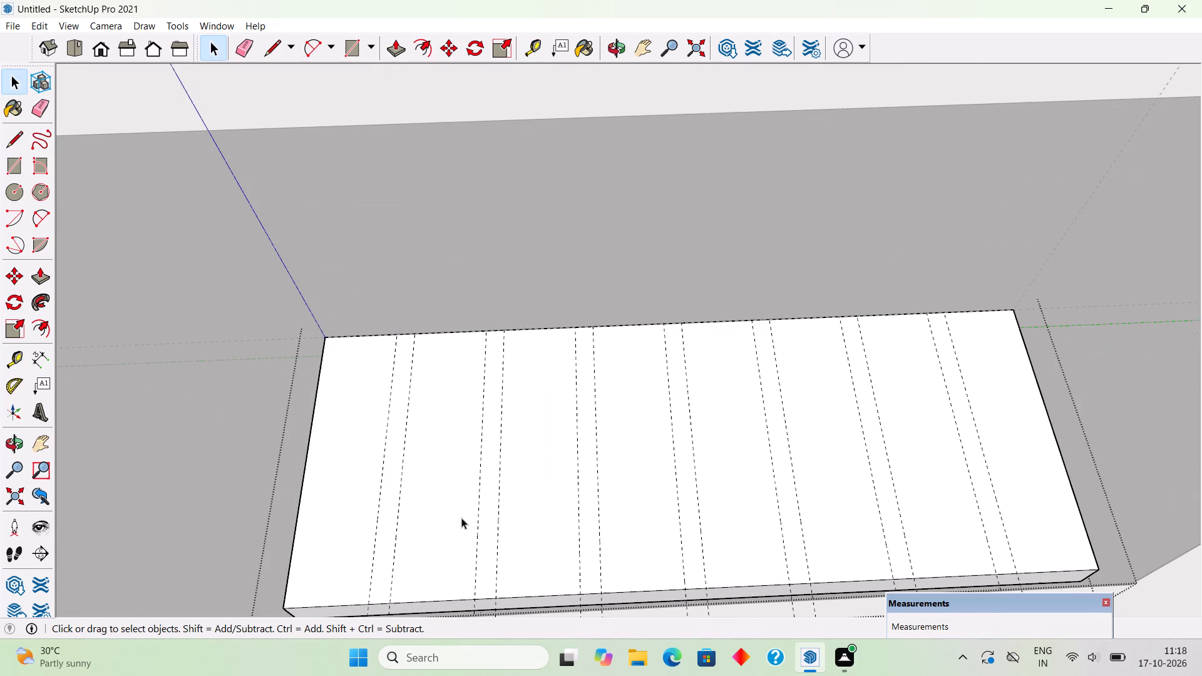
left_click(461, 518)
key("r")
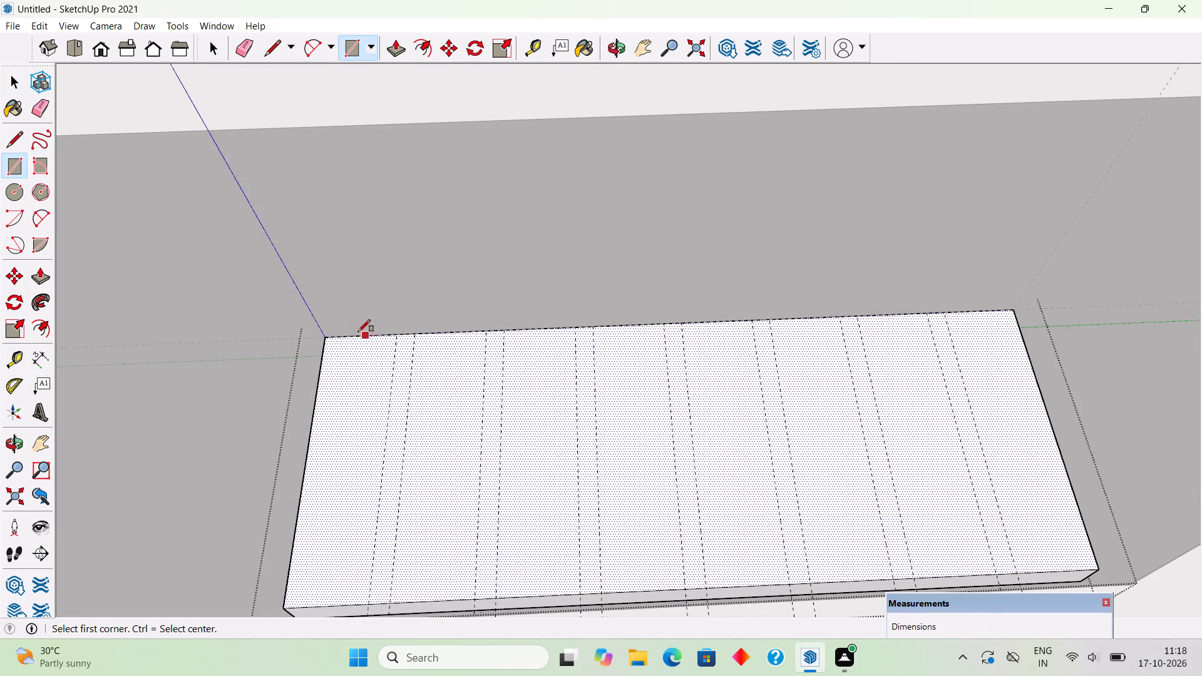
left_click(325, 341)
left_click(372, 606)
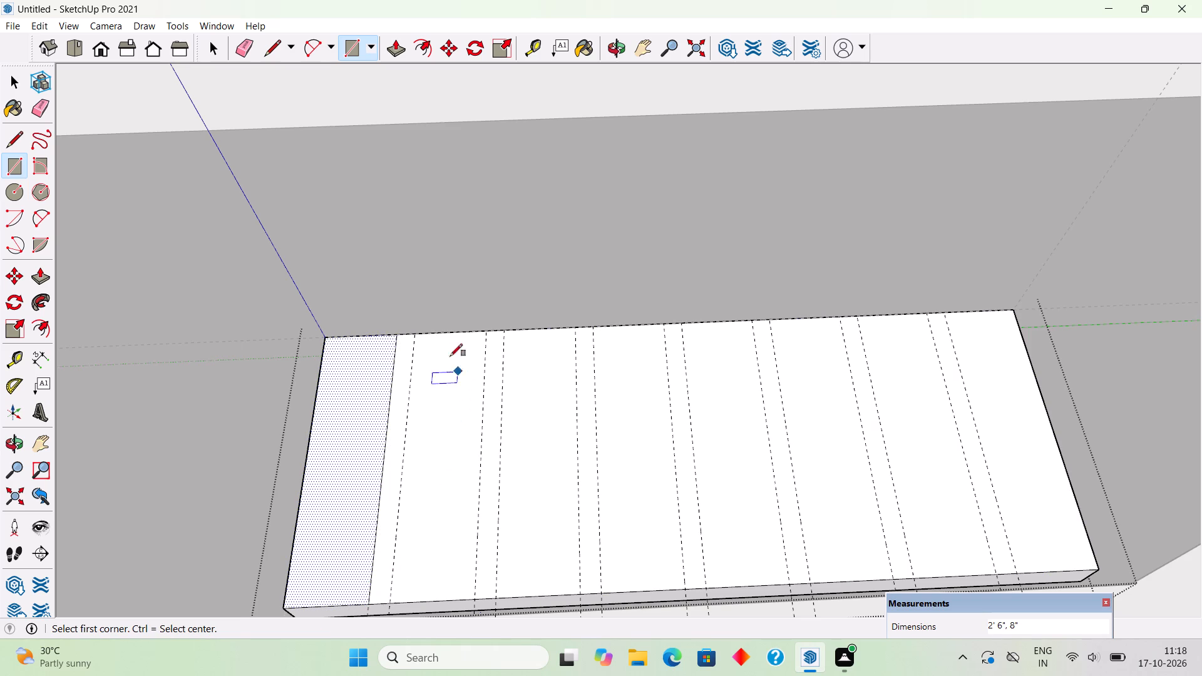
left_click(418, 335)
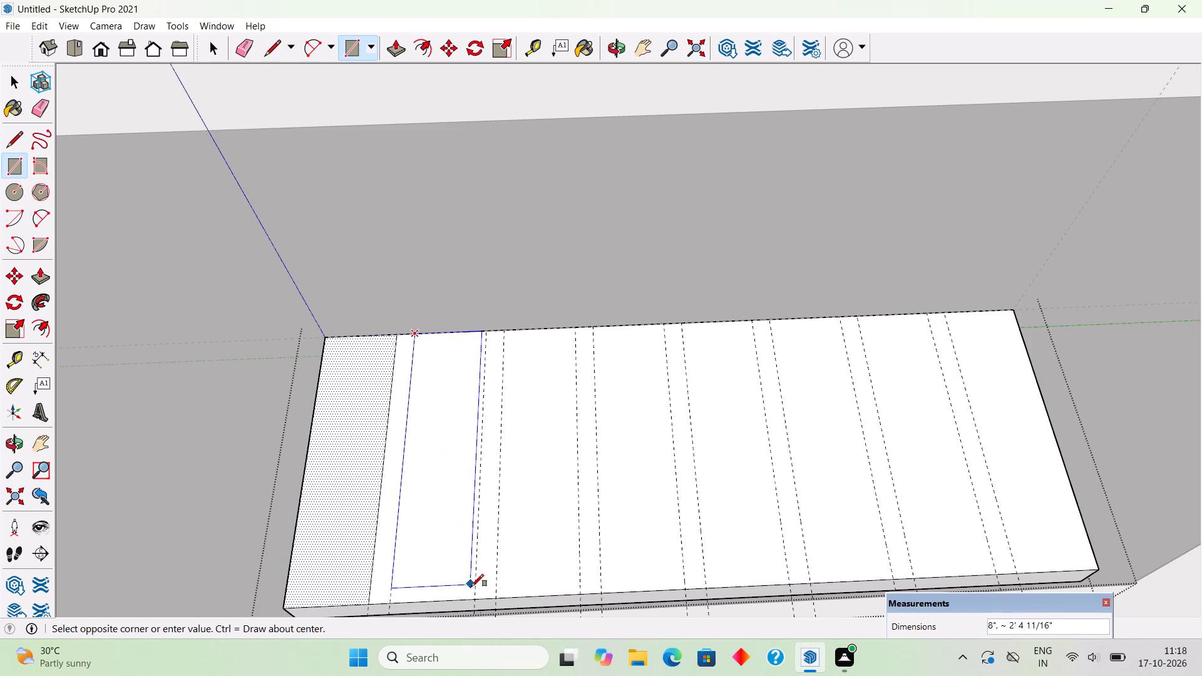
left_click(475, 597)
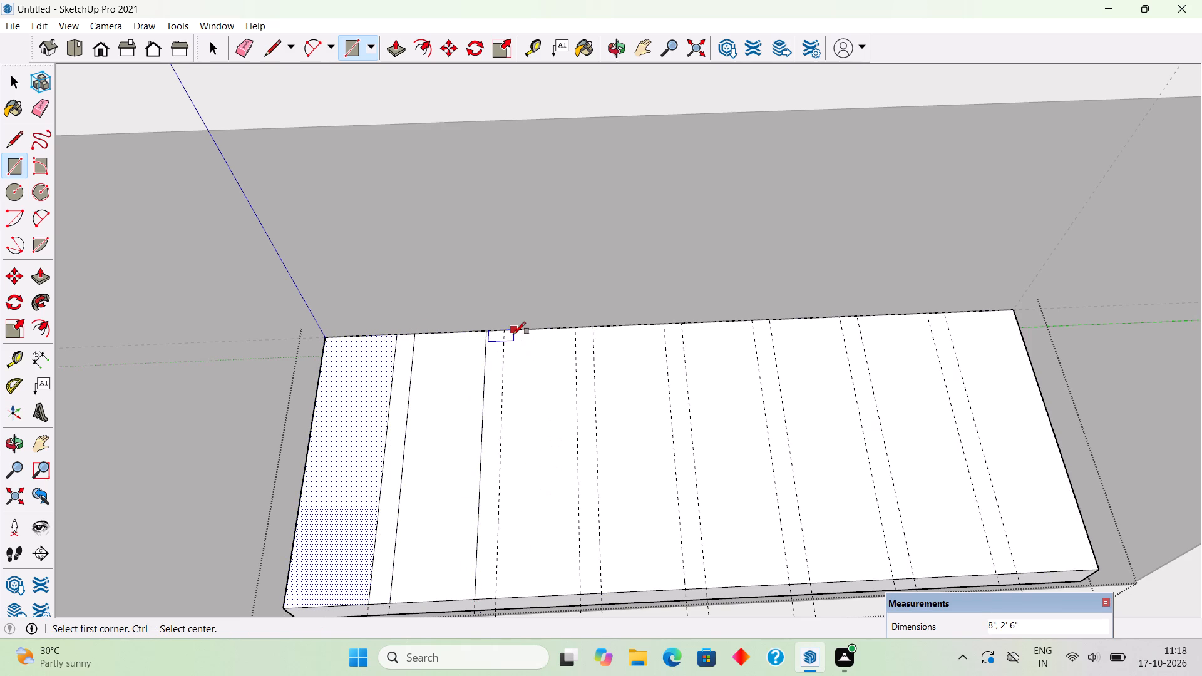
left_click(506, 336)
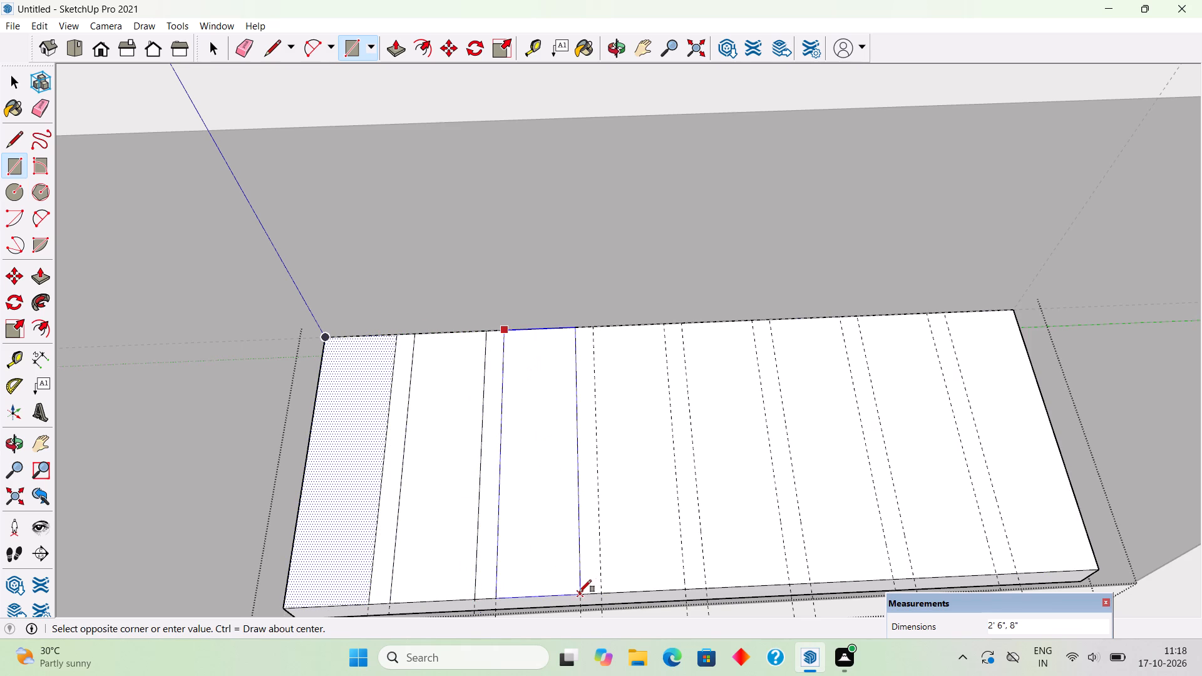
left_click(579, 592)
left_click(592, 328)
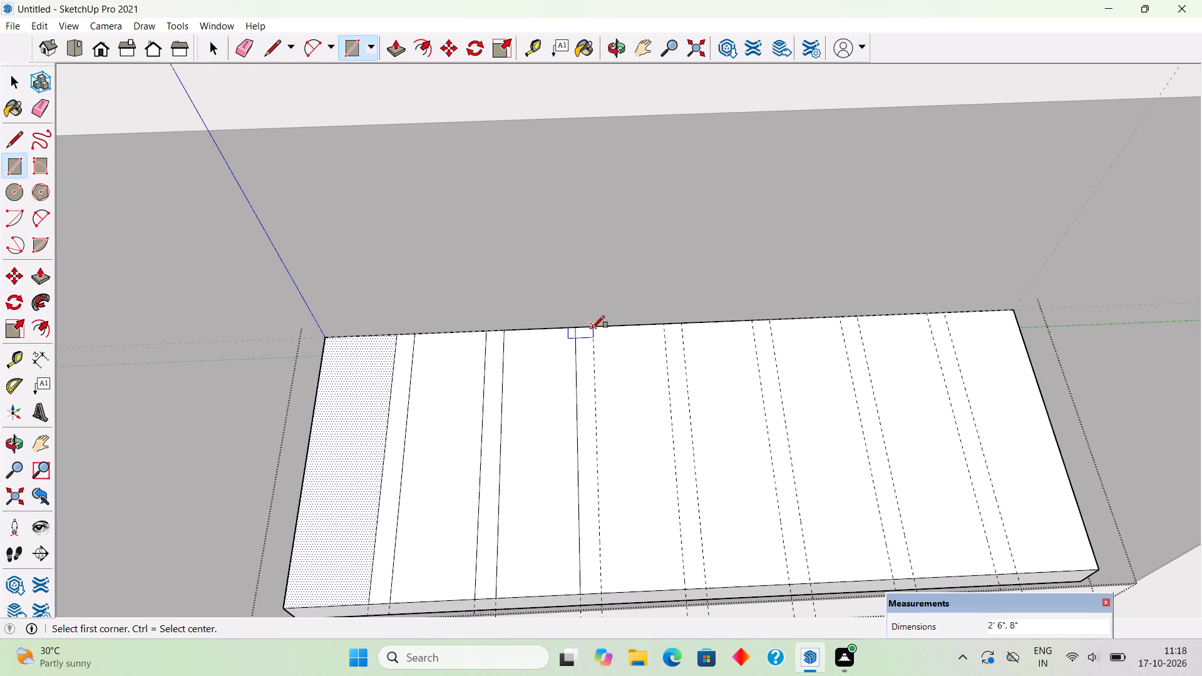
left_click(684, 589)
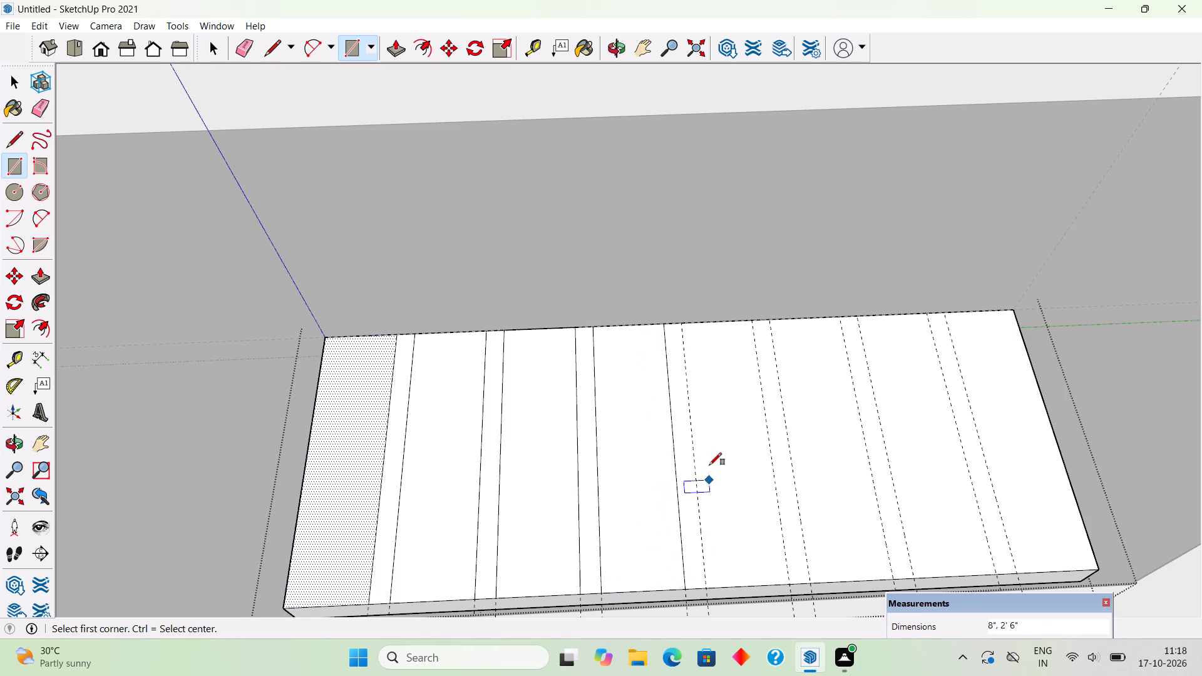
Draw 8" by 2' 6" rectangles in the remaining four wide bays on the projection's top face, up to its far edge.
left_click(681, 325)
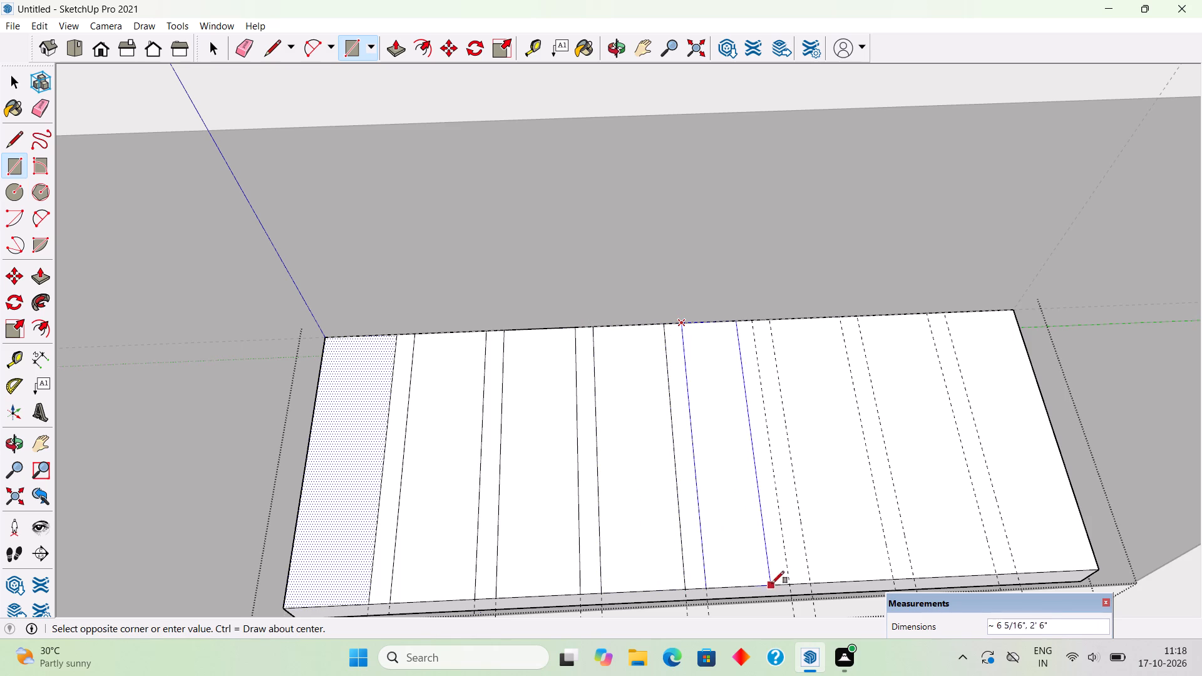
left_click(791, 581)
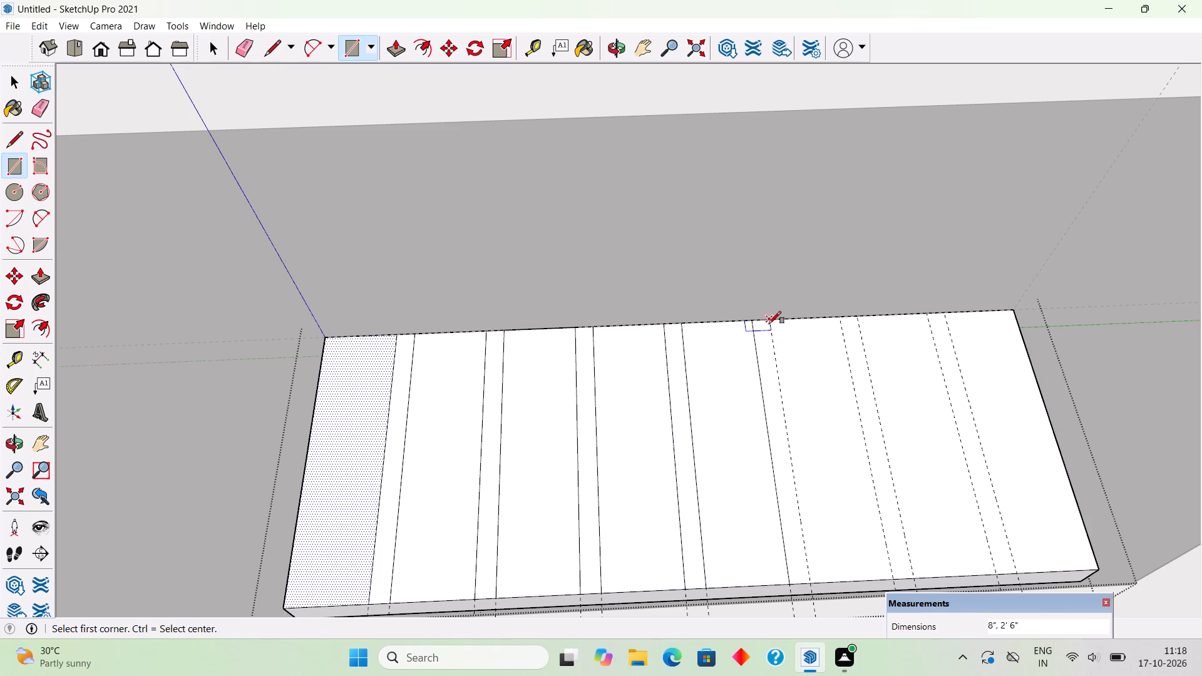
left_click(769, 324)
left_click(891, 575)
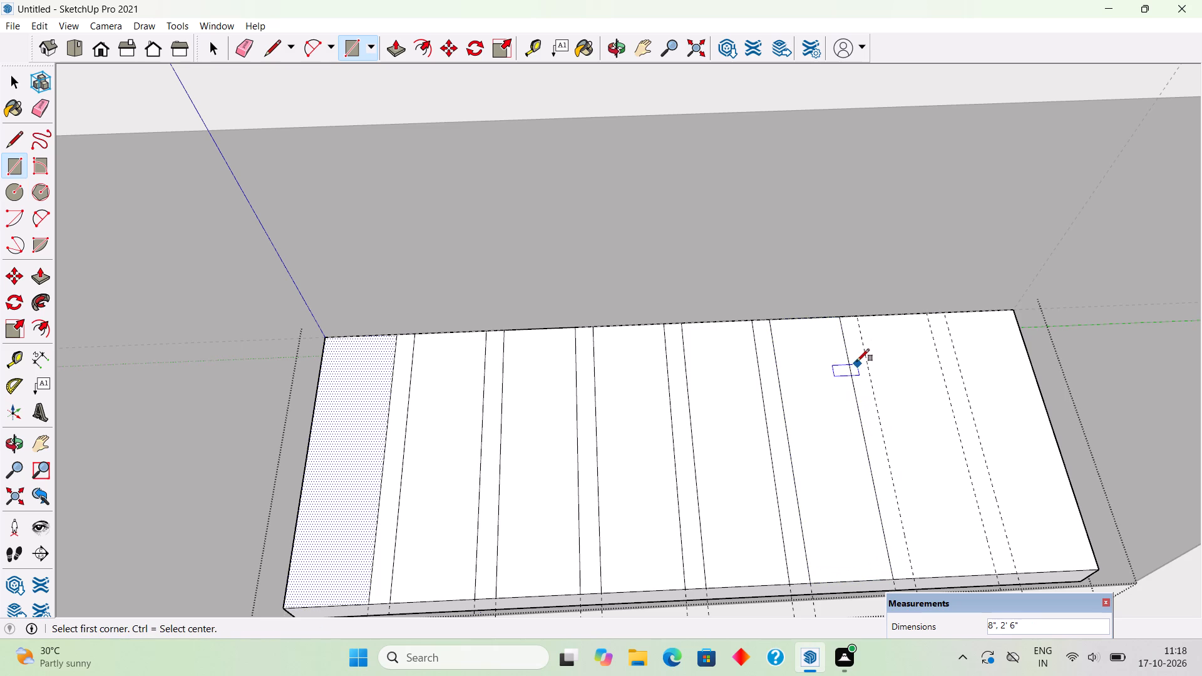
left_click(858, 312)
left_click(995, 576)
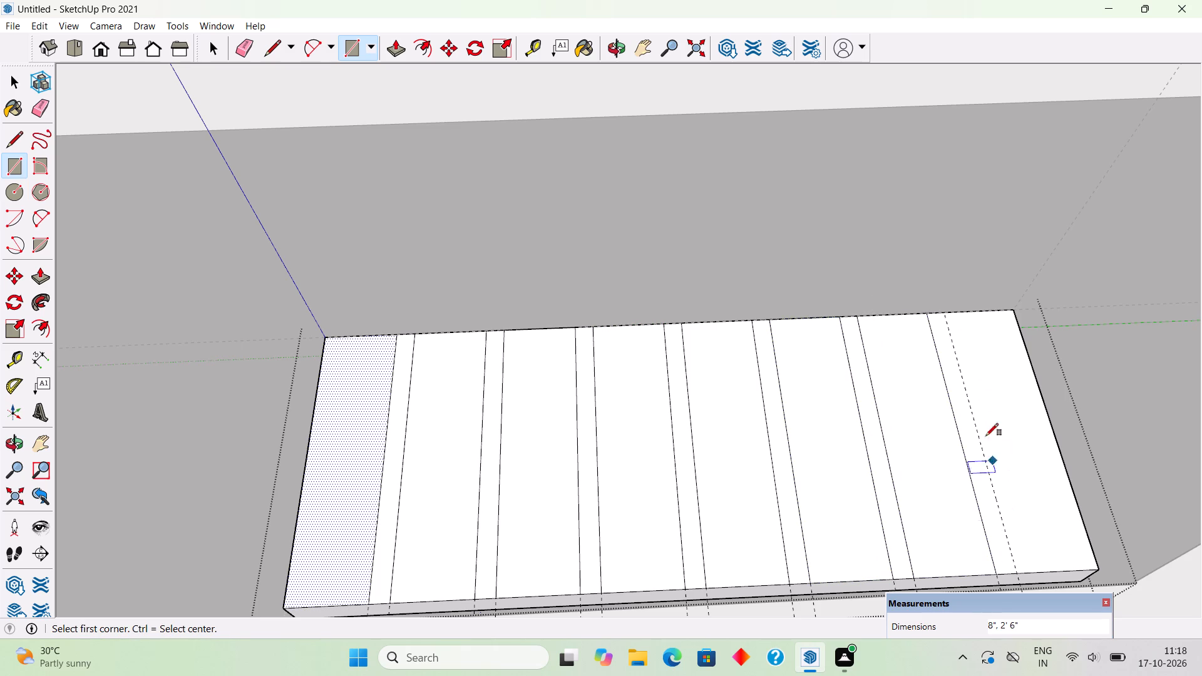
left_click(948, 312)
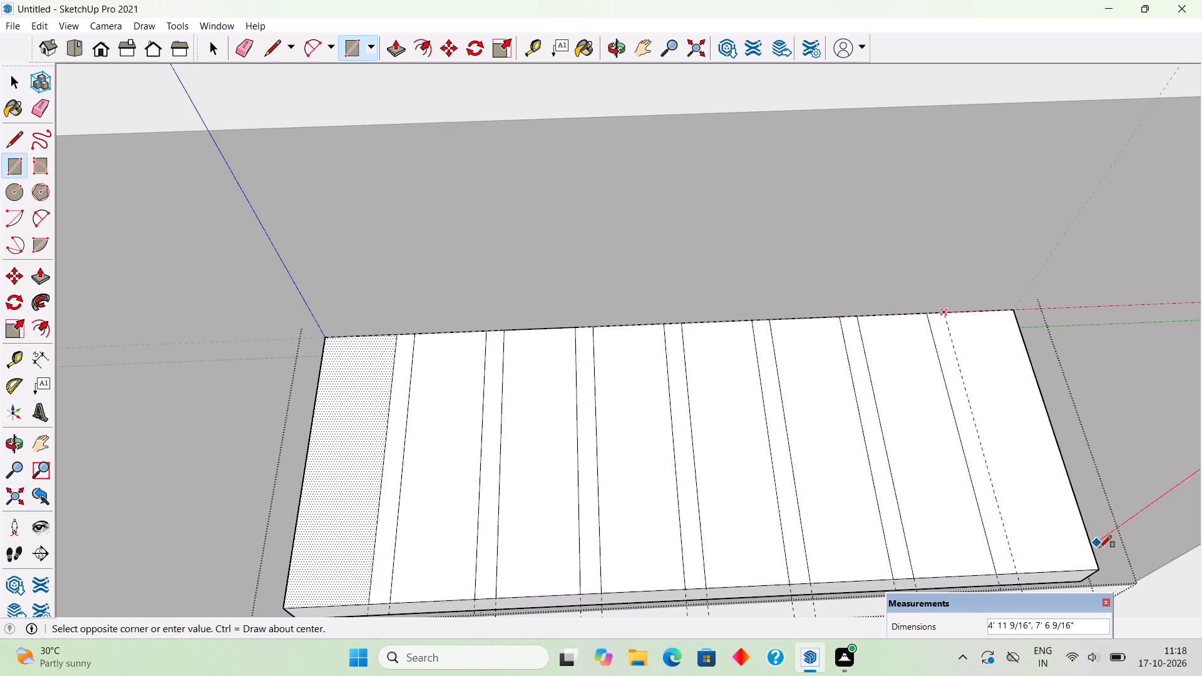
left_click(1101, 567)
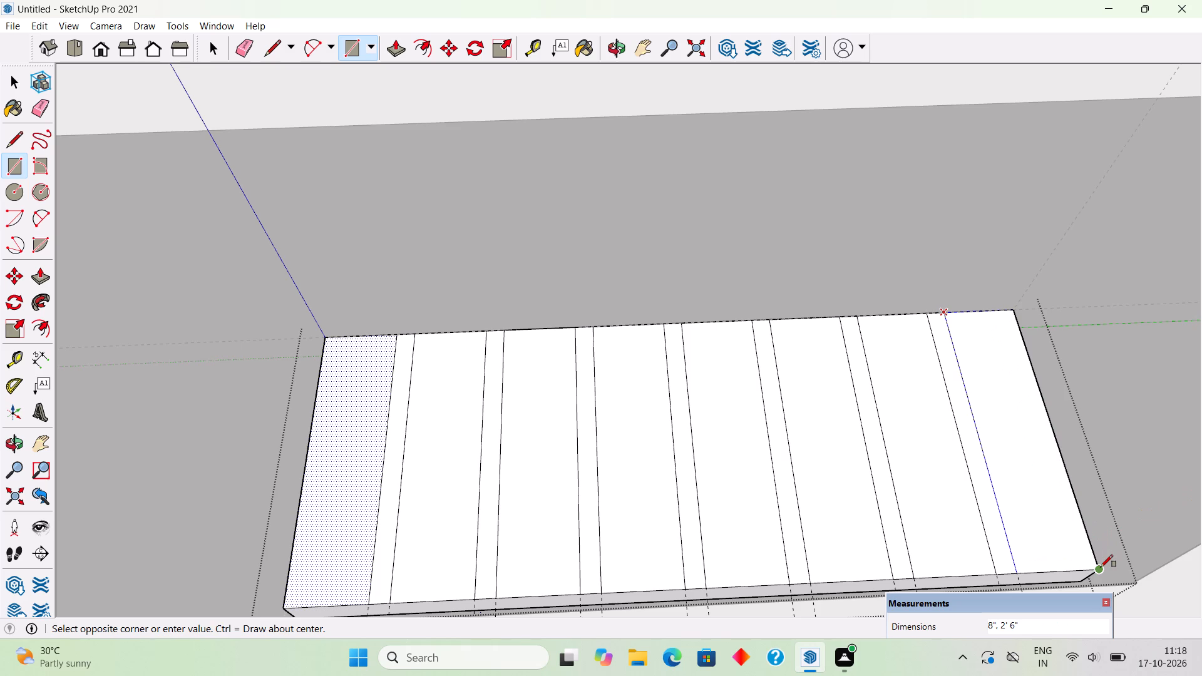
key("space")
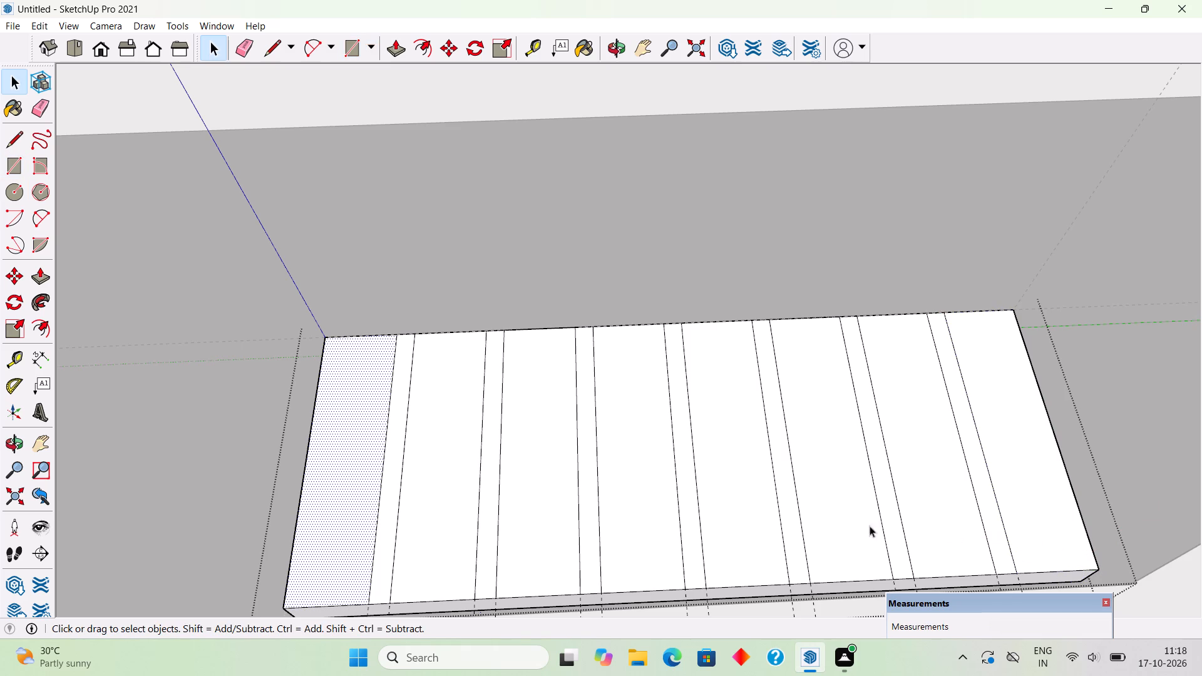
Push/Pull the first 8" strip on the projection's top face up by 0.5".
scroll(744, 494, "down", 4)
middle_click_drag(784, 533, 913, 504)
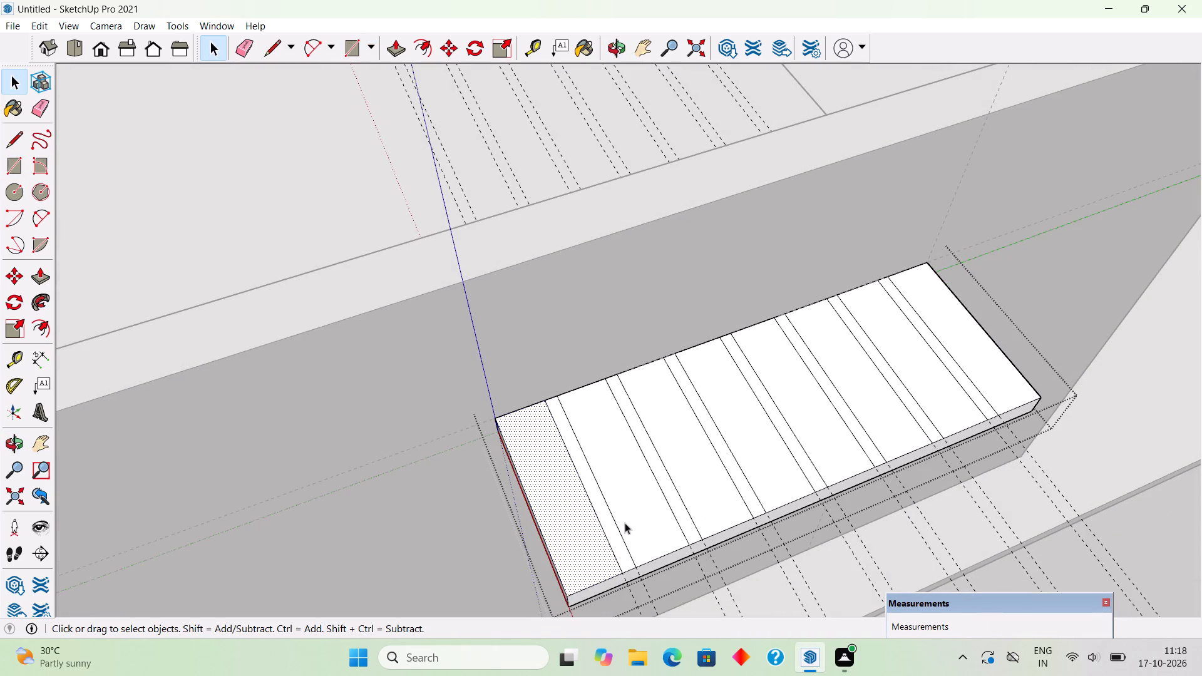
key("p")
left_click(597, 566)
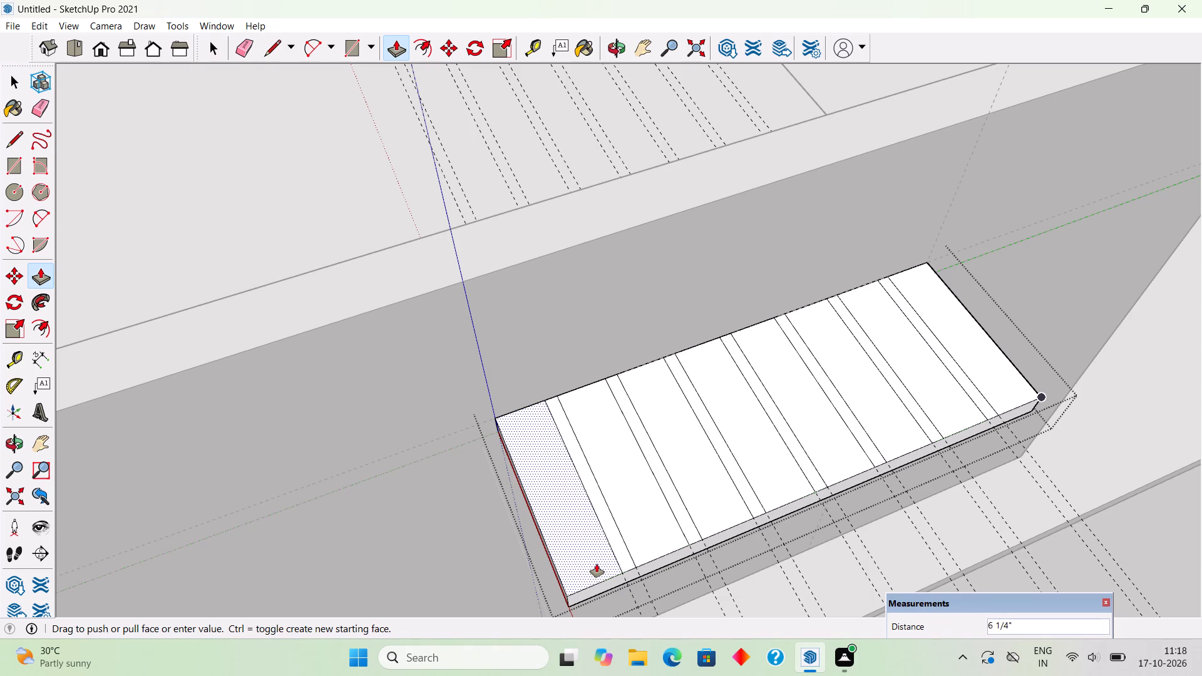
type(".5\"")
key("Return")
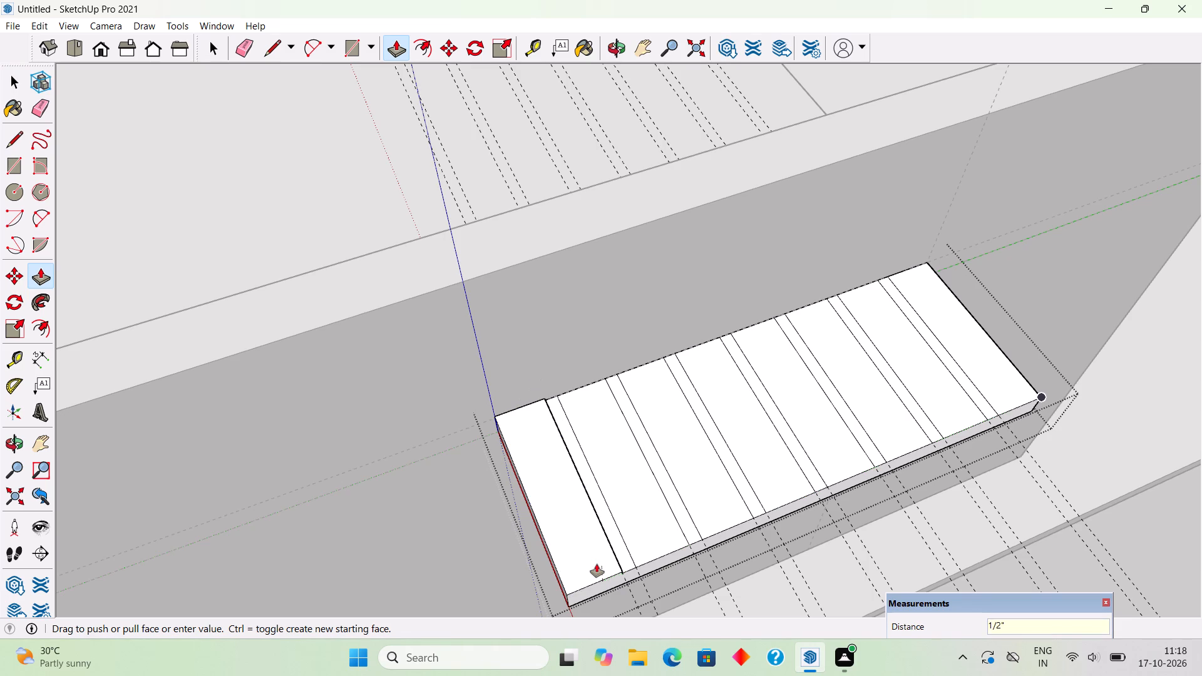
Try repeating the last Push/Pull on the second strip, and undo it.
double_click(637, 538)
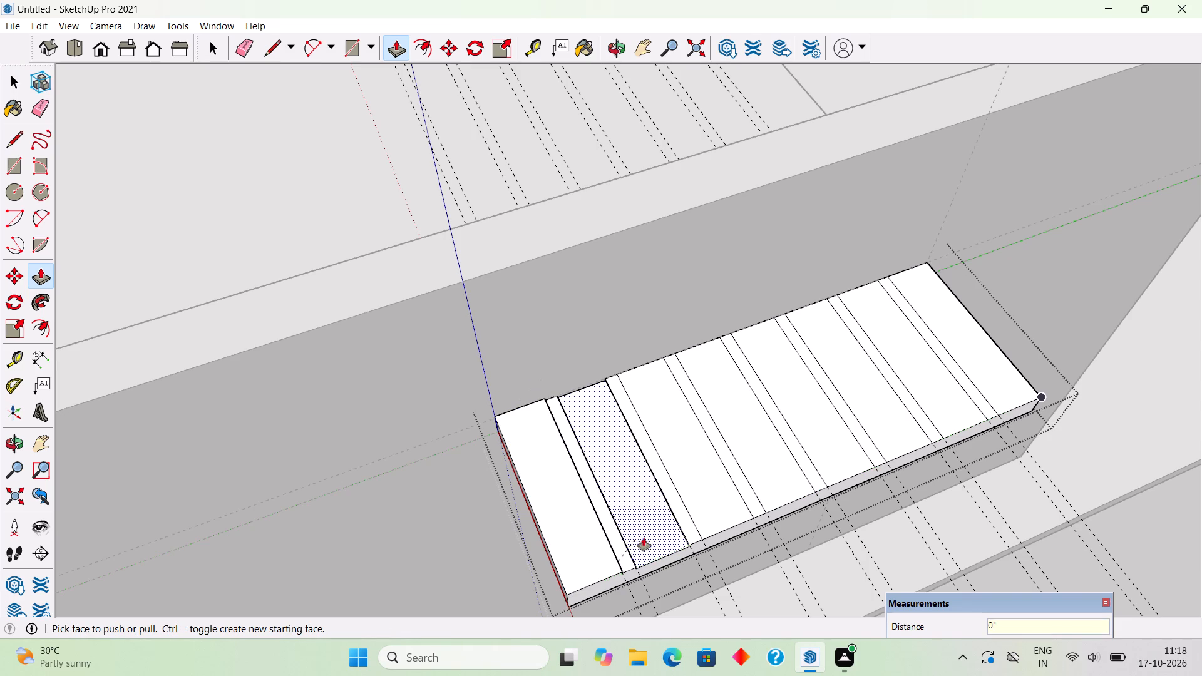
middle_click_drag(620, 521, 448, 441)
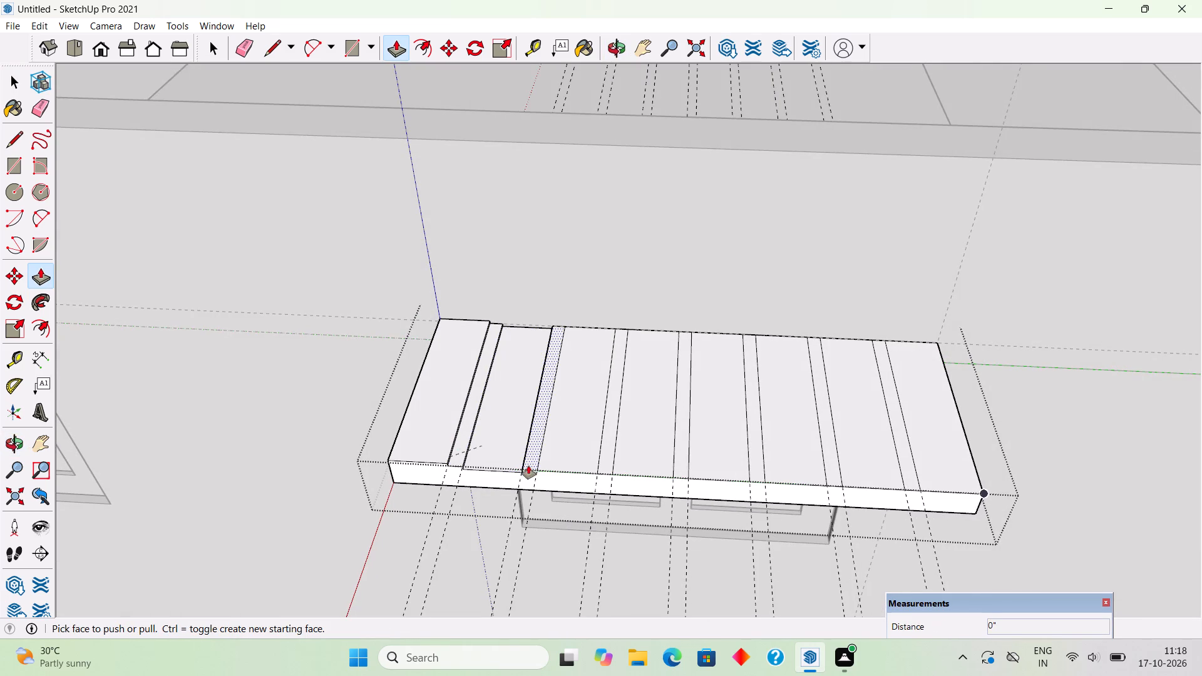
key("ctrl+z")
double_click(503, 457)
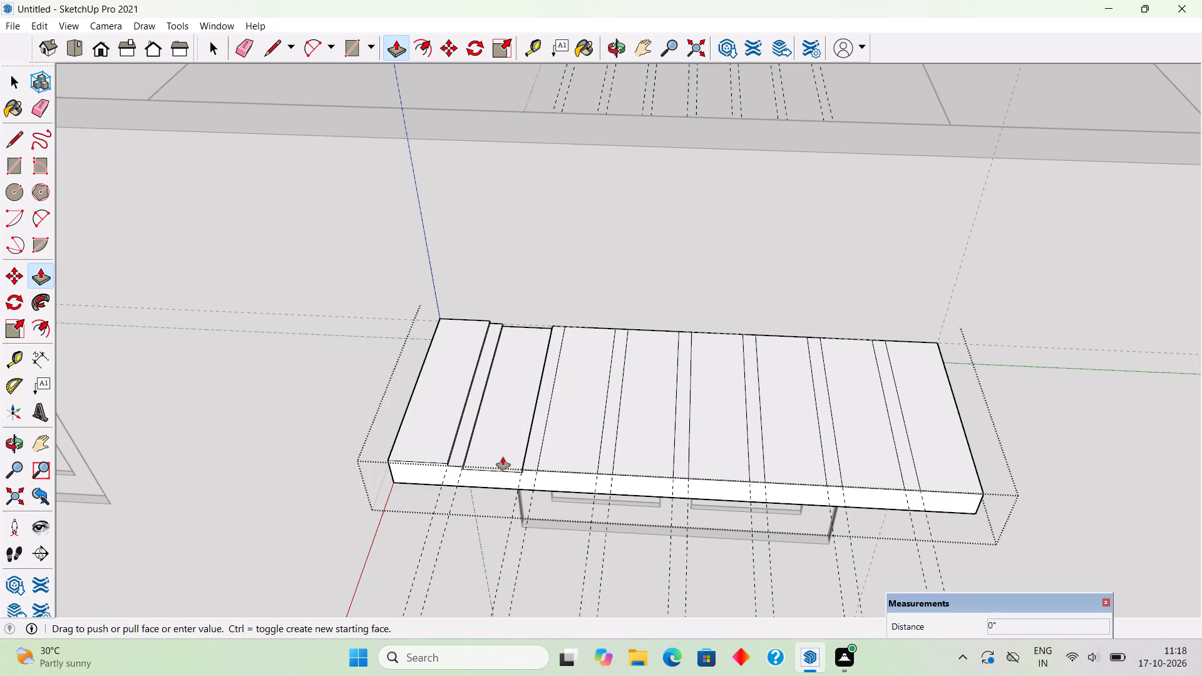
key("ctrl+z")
Push/Pull the second to fifth 8" strips up 1/2", matching each to the height of an already raised strip.
left_click(503, 457)
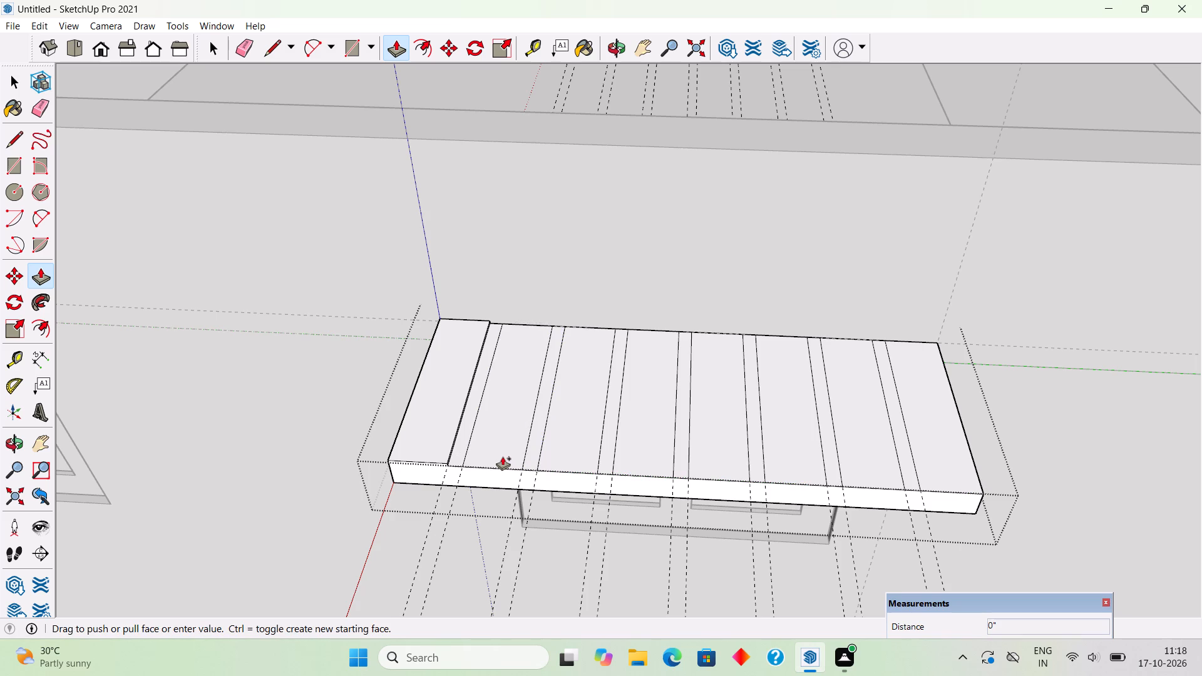
left_click(436, 455)
left_click(571, 455)
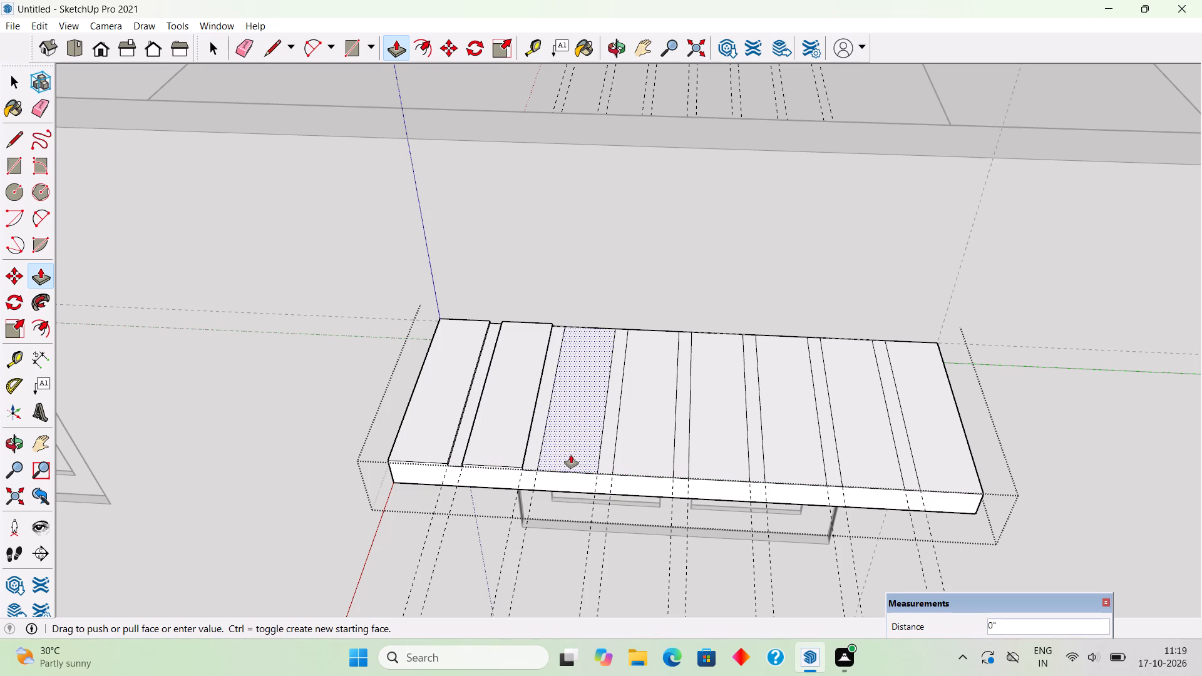
left_click(516, 438)
left_click(665, 456)
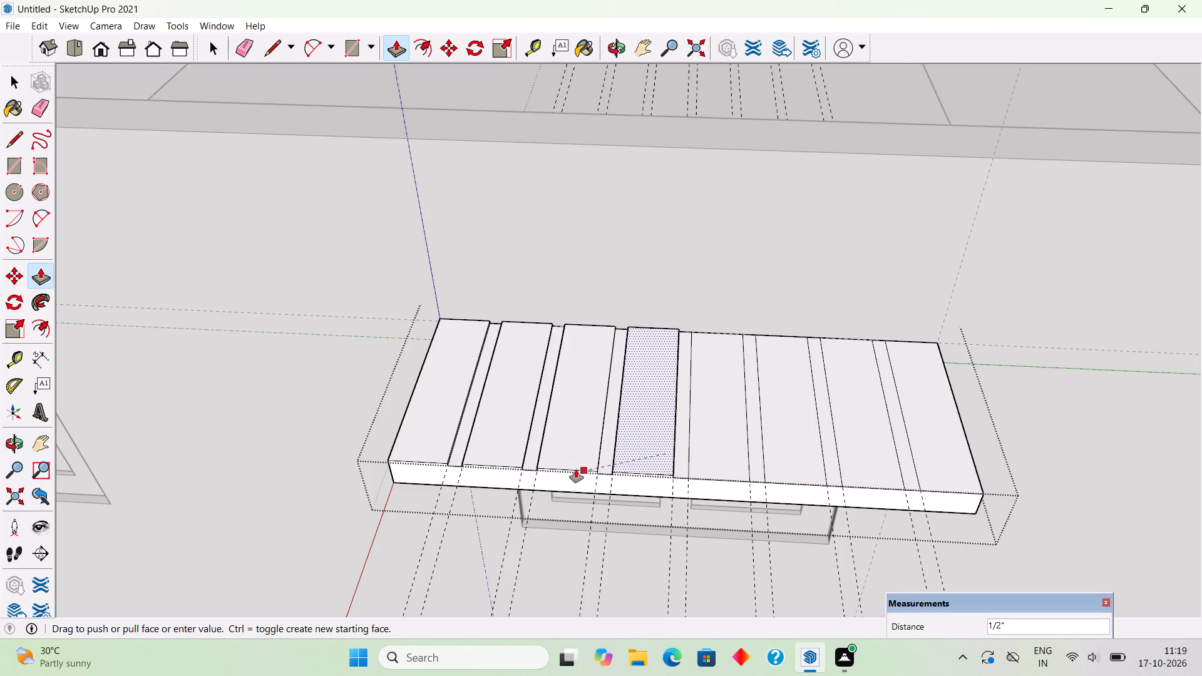
left_click(575, 470)
left_click(732, 469)
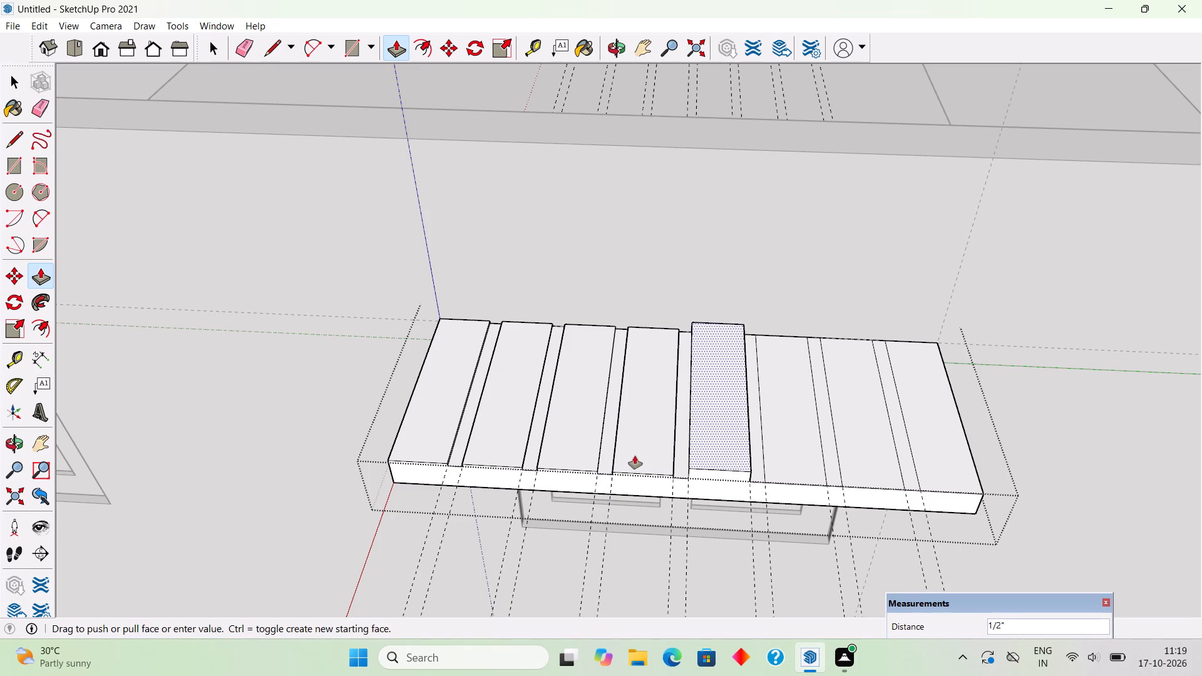
left_click(635, 456)
Push/Pull the sixth, seventh and eighth 8" strips up 1/2", matching the height of the raised strips.
left_click(776, 458)
left_click(720, 452)
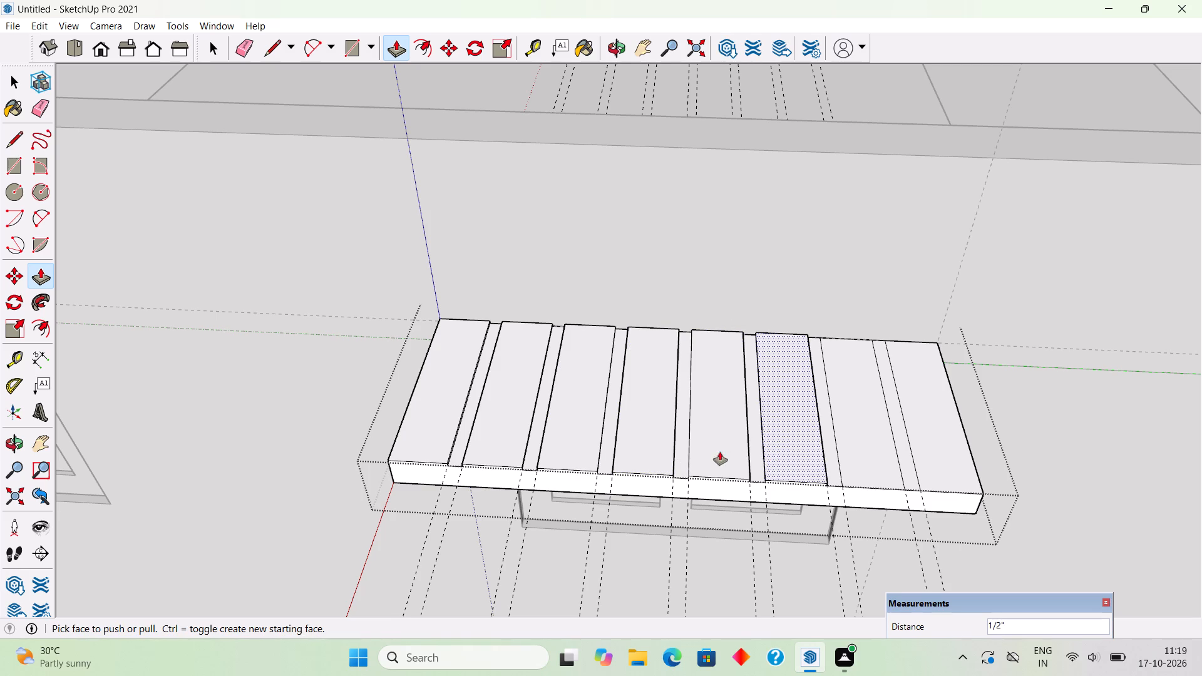
left_click(886, 469)
left_click(793, 467)
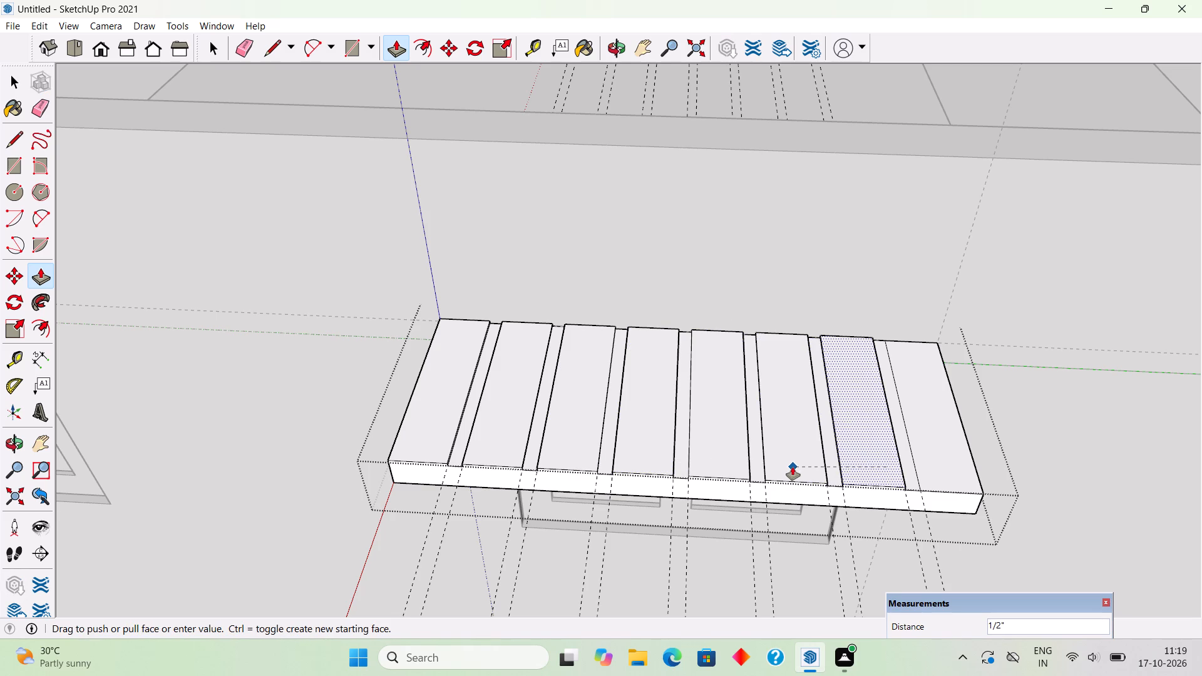
left_click(915, 461)
left_click(875, 466)
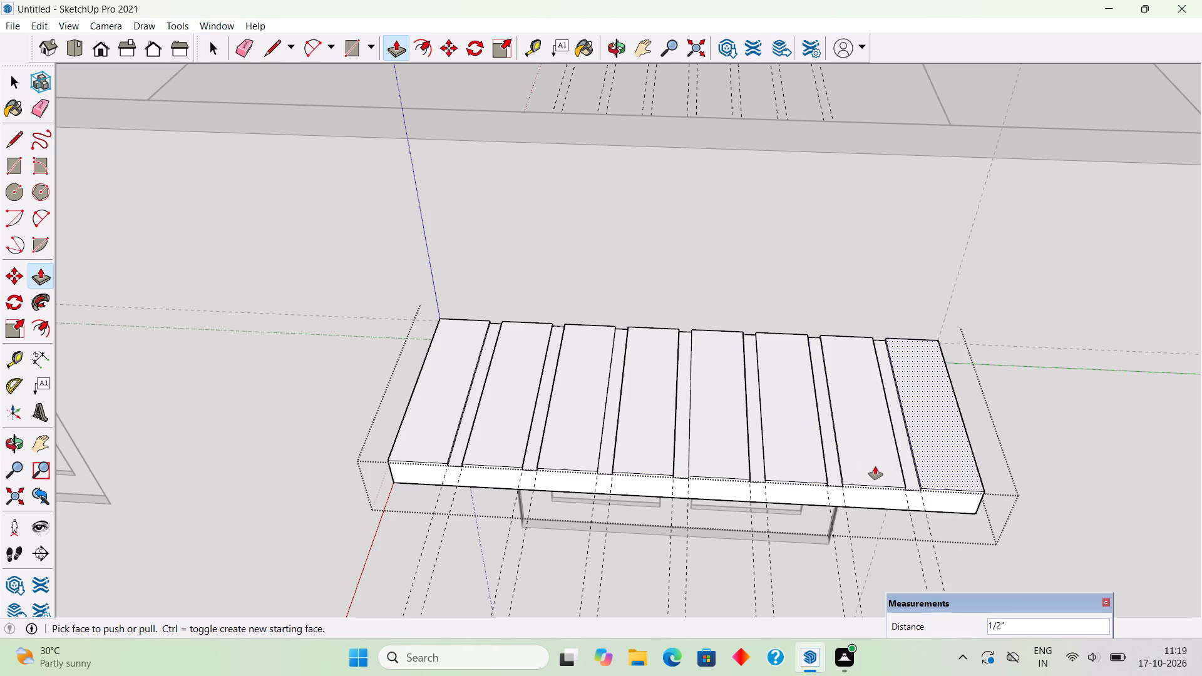
key("space")
Examine the grooved projection above the window from the front, from below and from above.
scroll(878, 451, "down", 4)
middle_click_drag(870, 469, 819, 261)
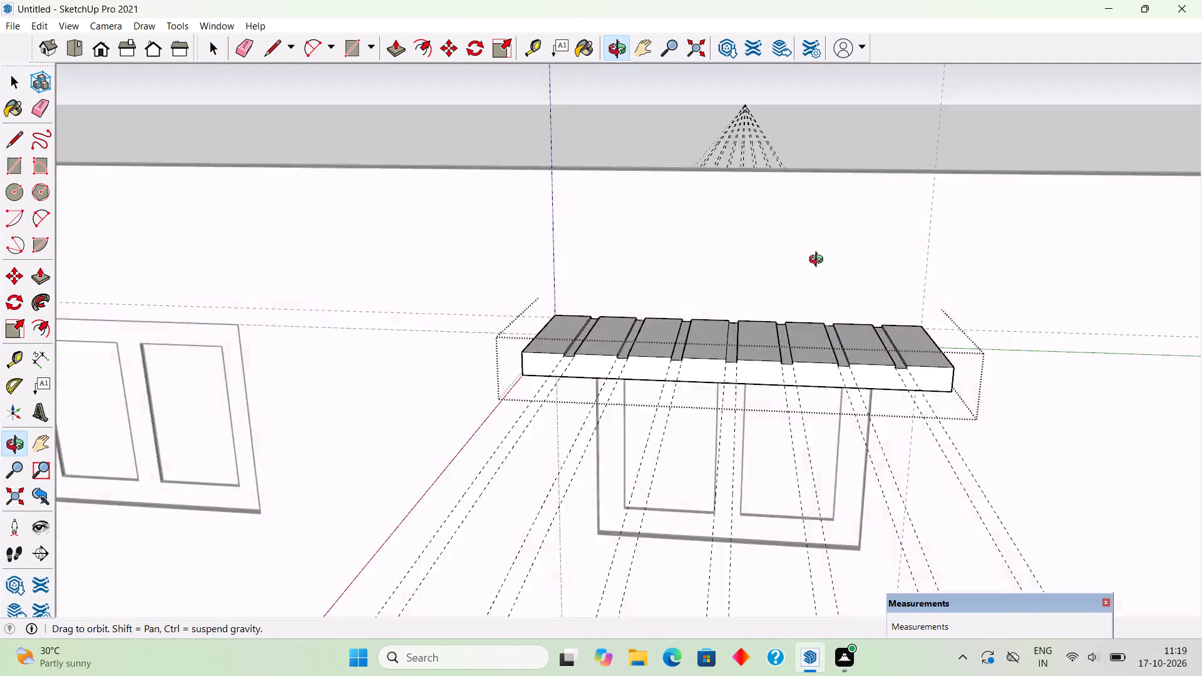
middle_click_drag(819, 261, 776, 217)
middle_click_drag(832, 335, 1006, 295)
scroll(1004, 323, "down", 4)
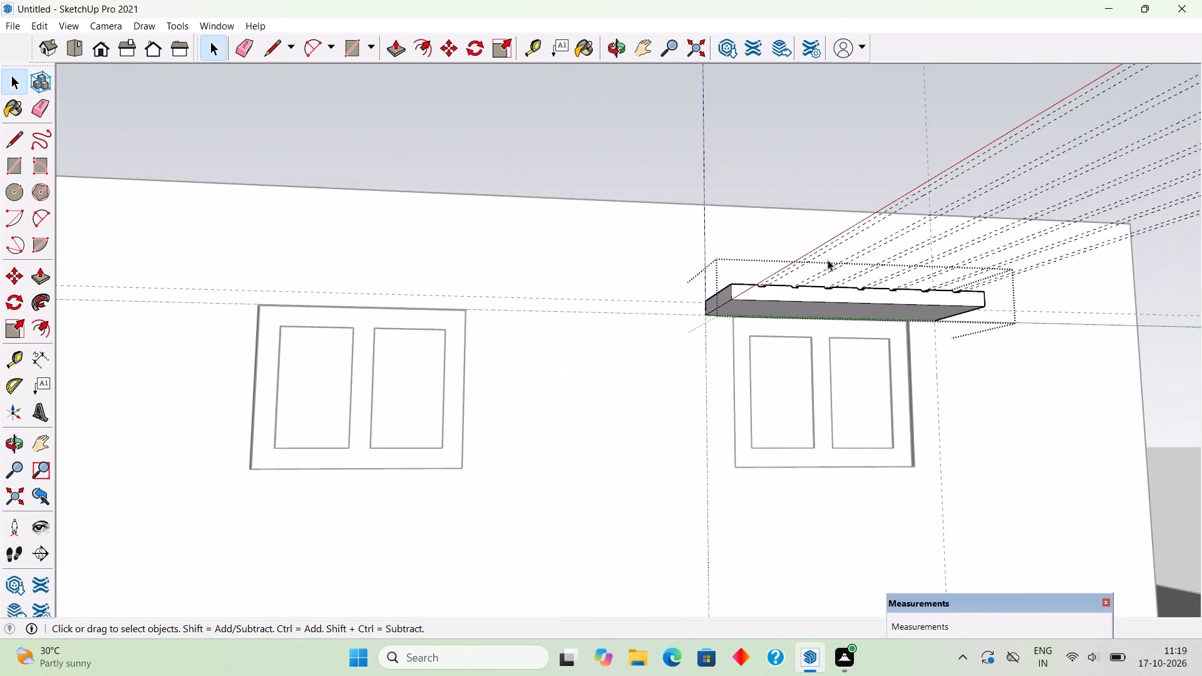
scroll(823, 261, "up", 4)
scroll(819, 323, "down", 2)
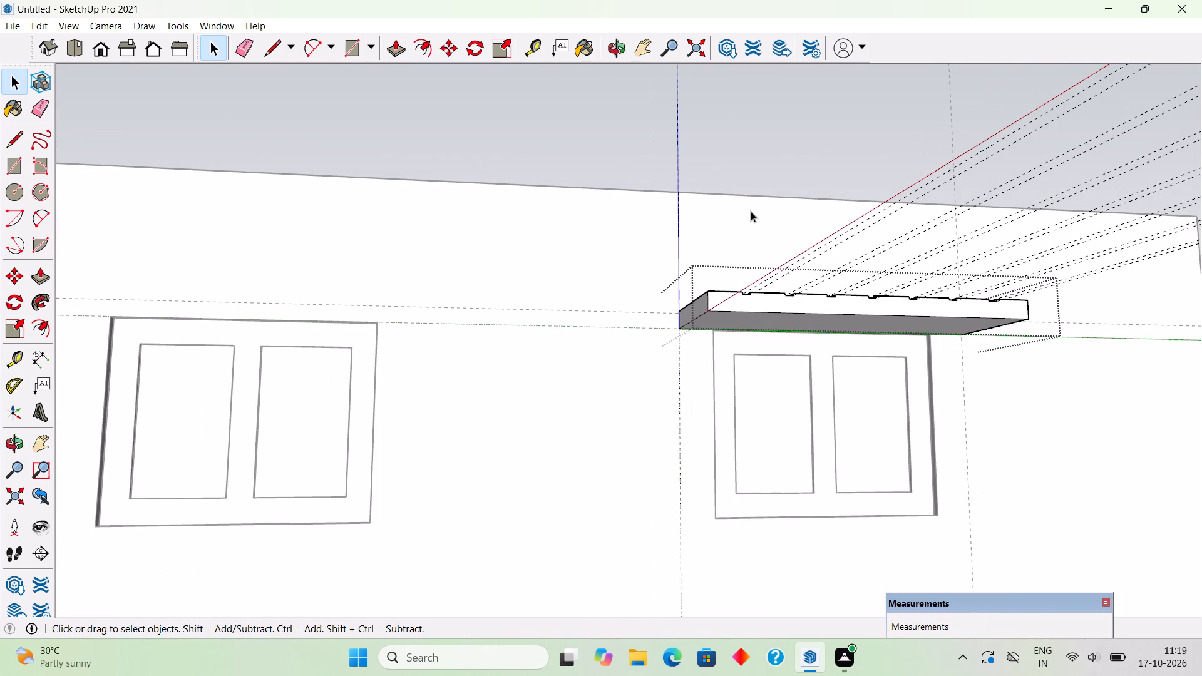
middle_click_drag(824, 300, 1063, 442)
middle_click_drag(1010, 379, 1065, 499)
left_click_drag(1024, 438, 1037, 283)
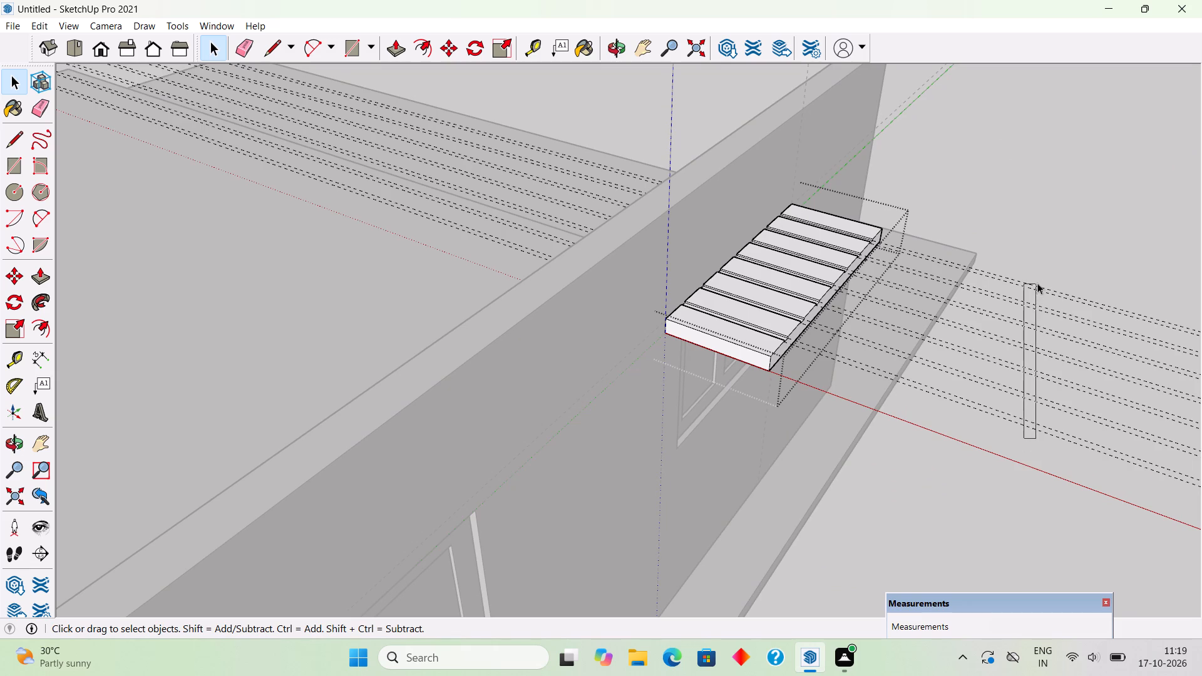
left_click_drag(1037, 283, 1049, 263)
Move the strip guide lines down 4" from the top edge of the projection to its bottom edge.
left_click_drag(1069, 253, 973, 523)
middle_click_drag(808, 396, 726, 258)
scroll(726, 256, "up", 7)
key("m")
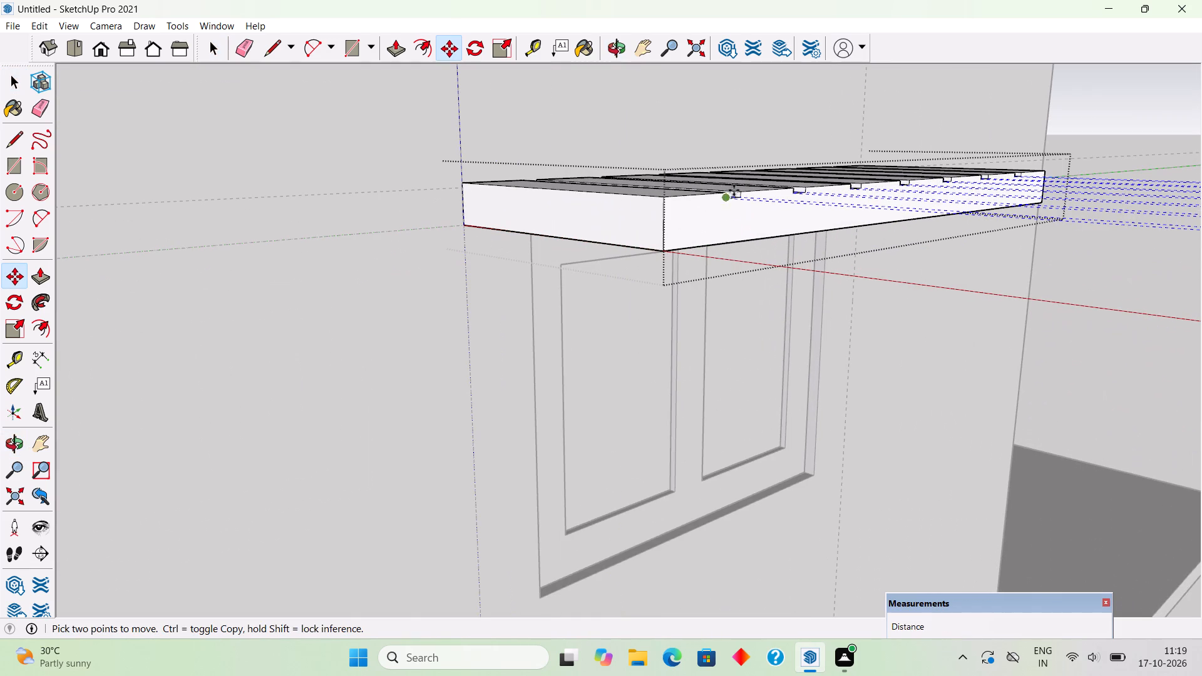
left_click(741, 200)
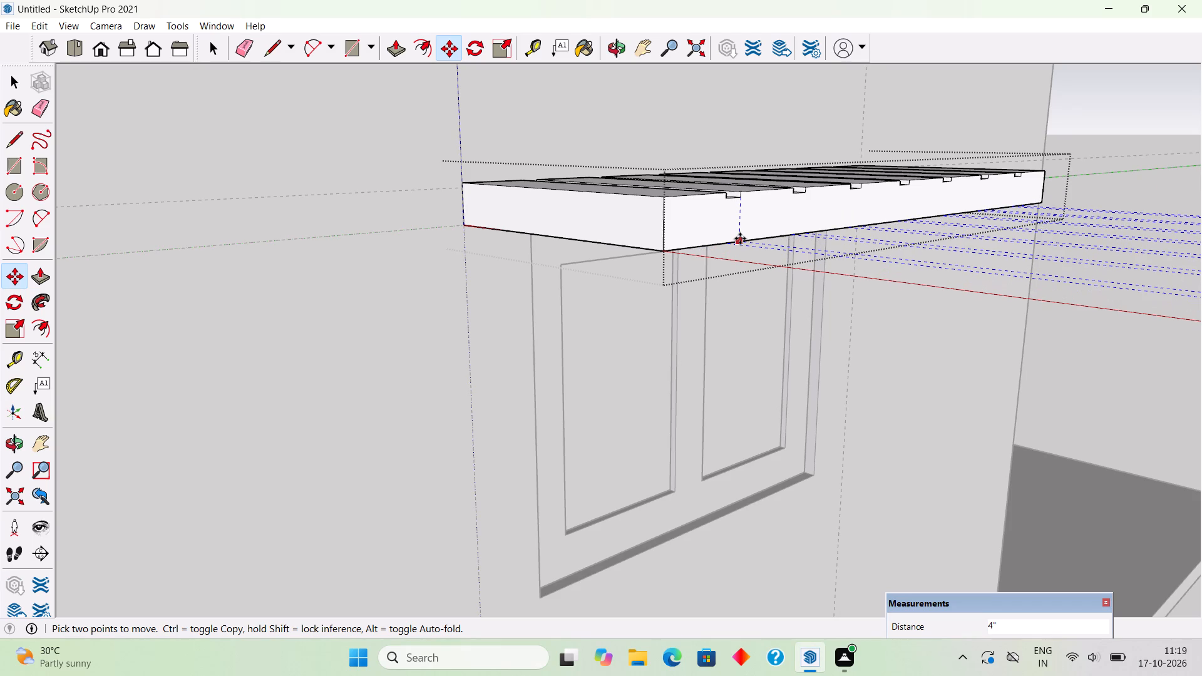
left_click(740, 238)
key("space")
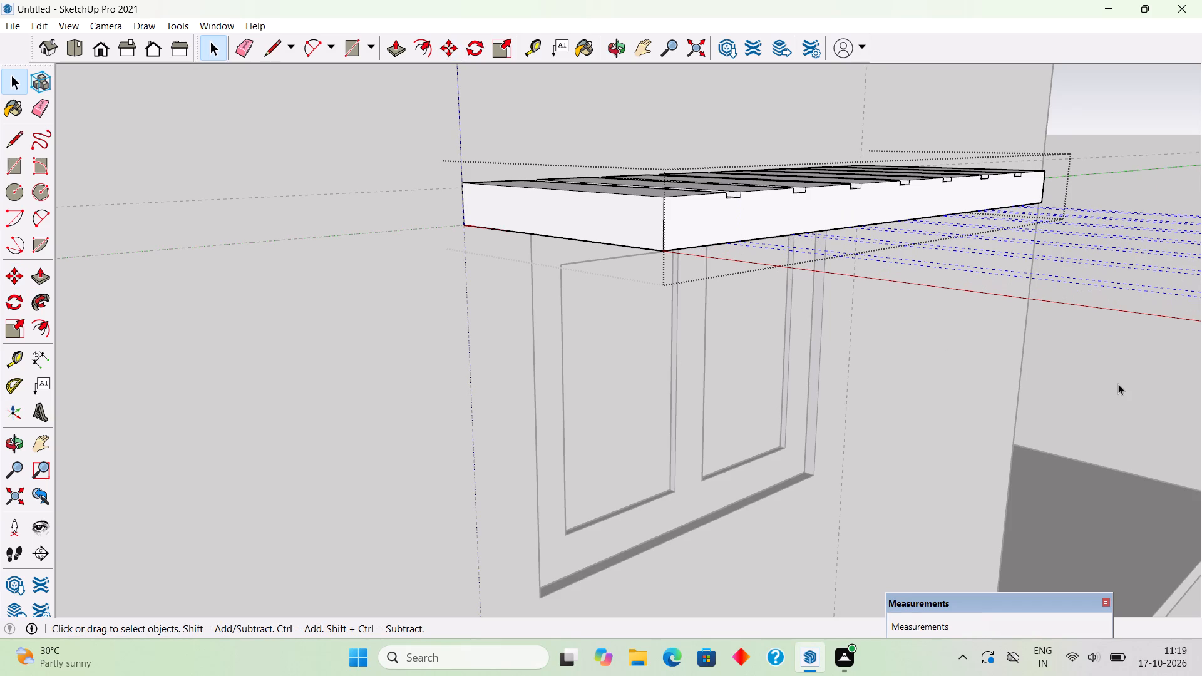
left_click(1118, 384)
Open the projection and draw 8" by 2' 6" rectangles between the guides for the first three strips on its underside.
scroll(948, 371, "down", 6)
middle_click_drag(953, 301, 788, 20)
scroll(899, 317, "up", 3)
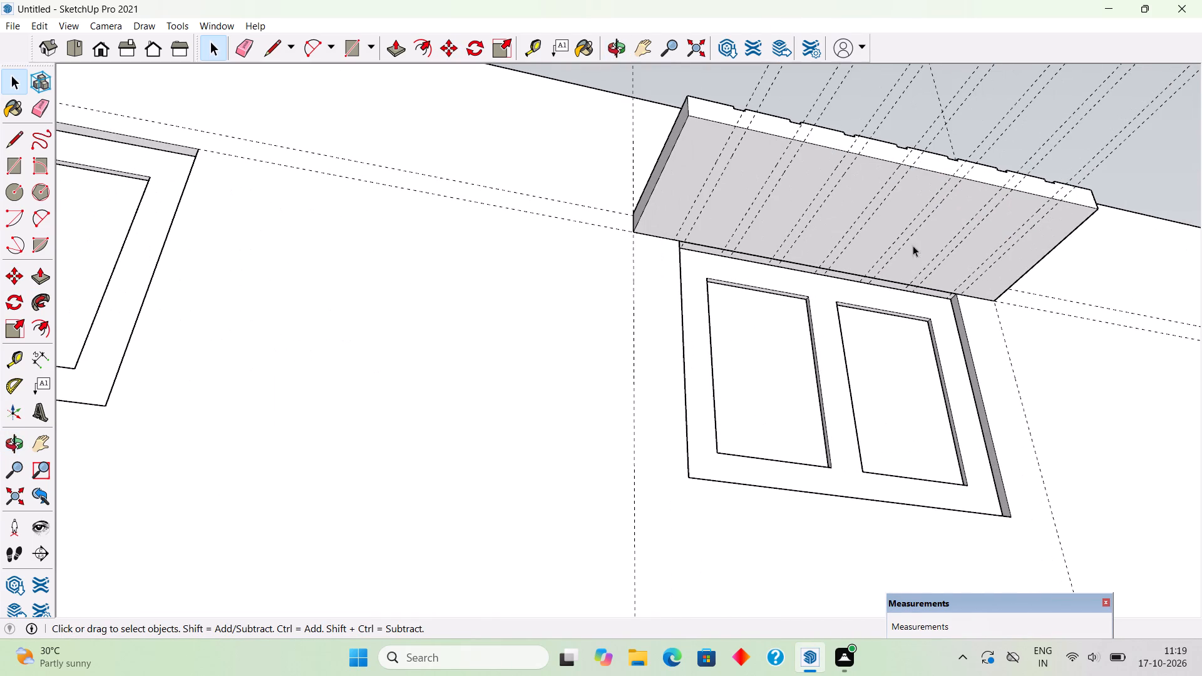
triple_click(898, 225)
scroll(999, 238, "up", 1)
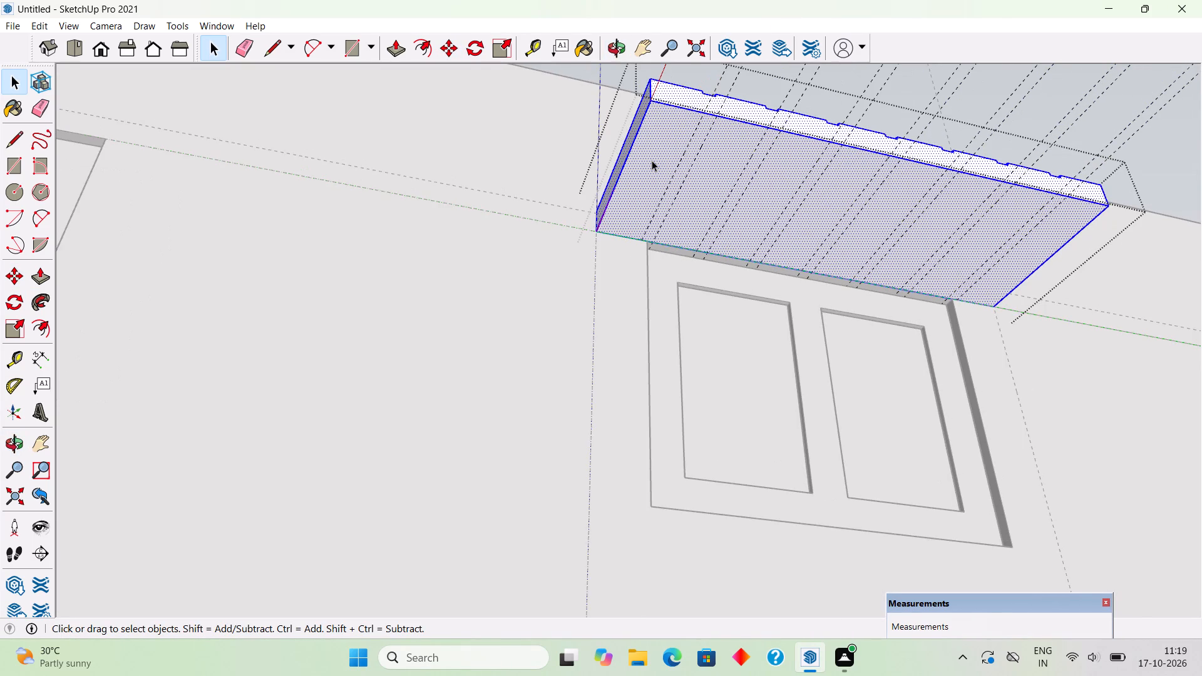
scroll(652, 160, "up", 2)
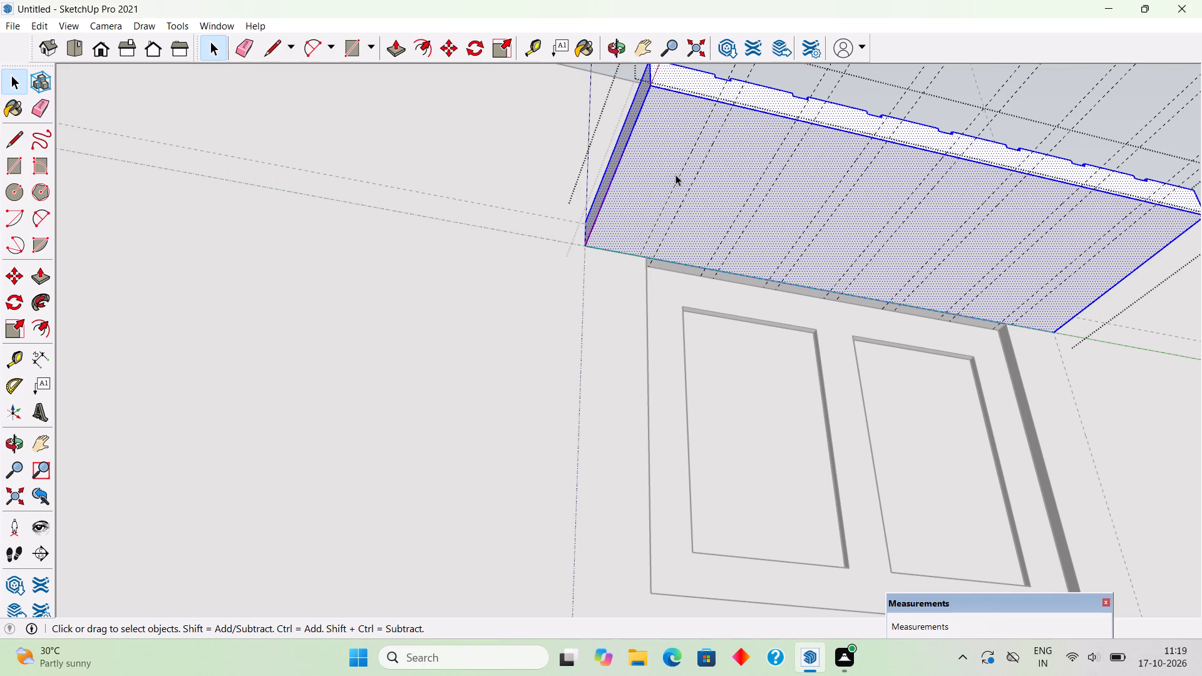
key("r")
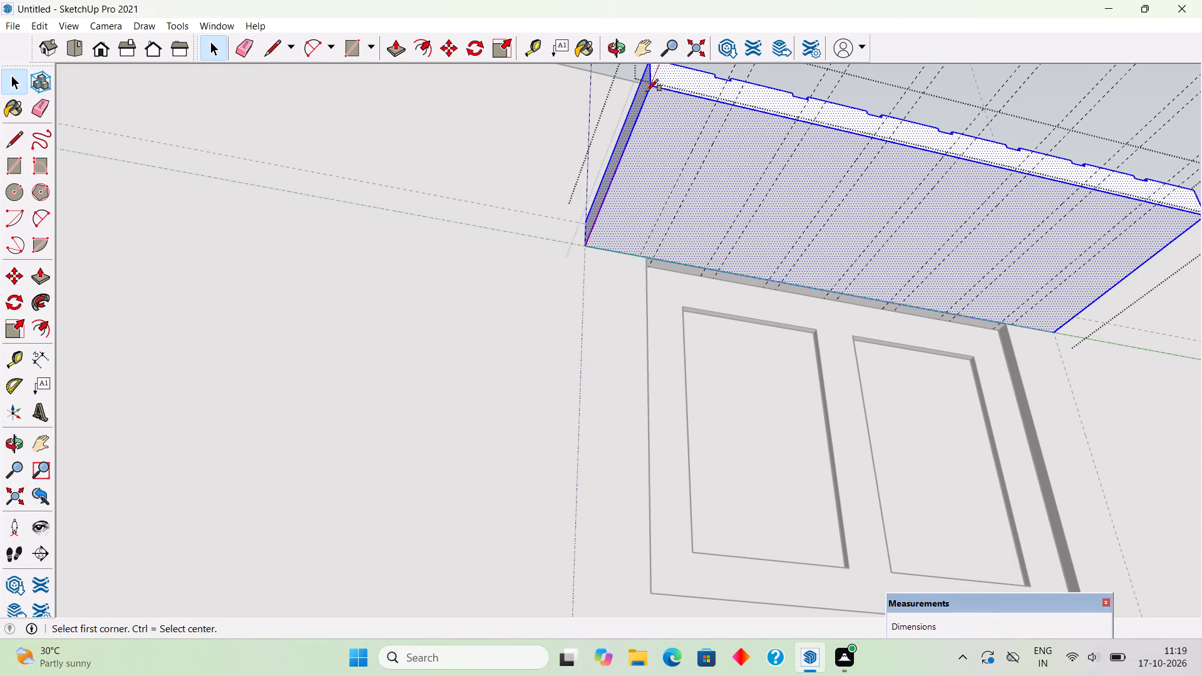
left_click(653, 90)
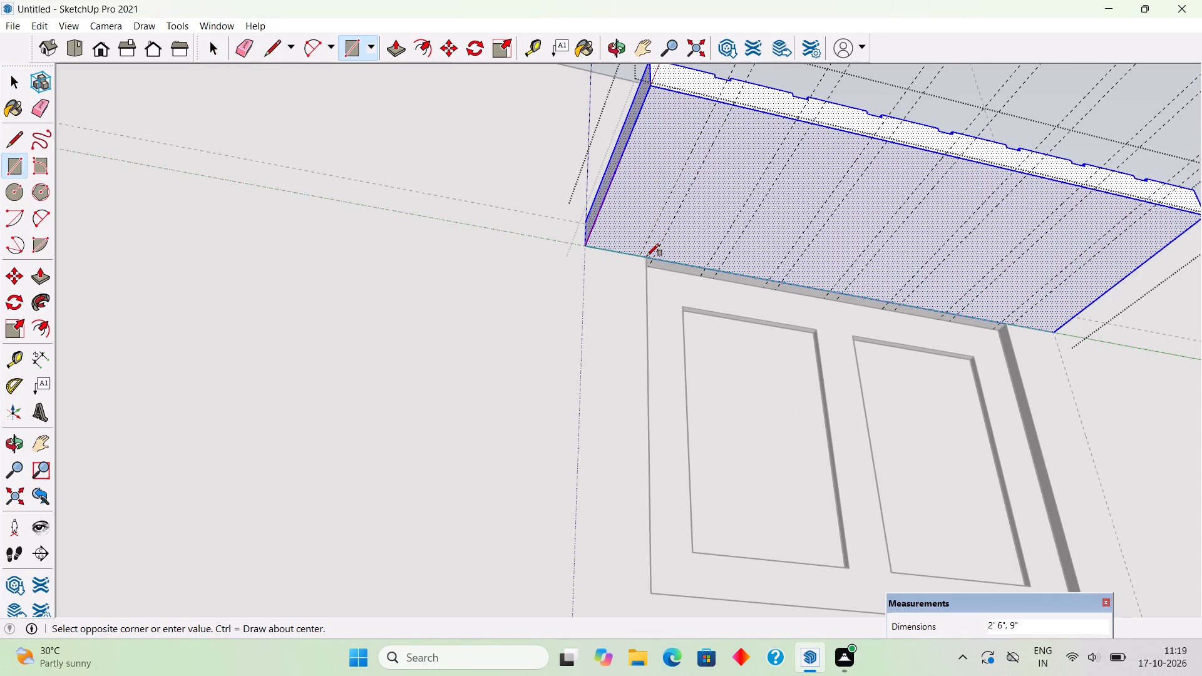
scroll(635, 257, "up", 4)
left_click(643, 256)
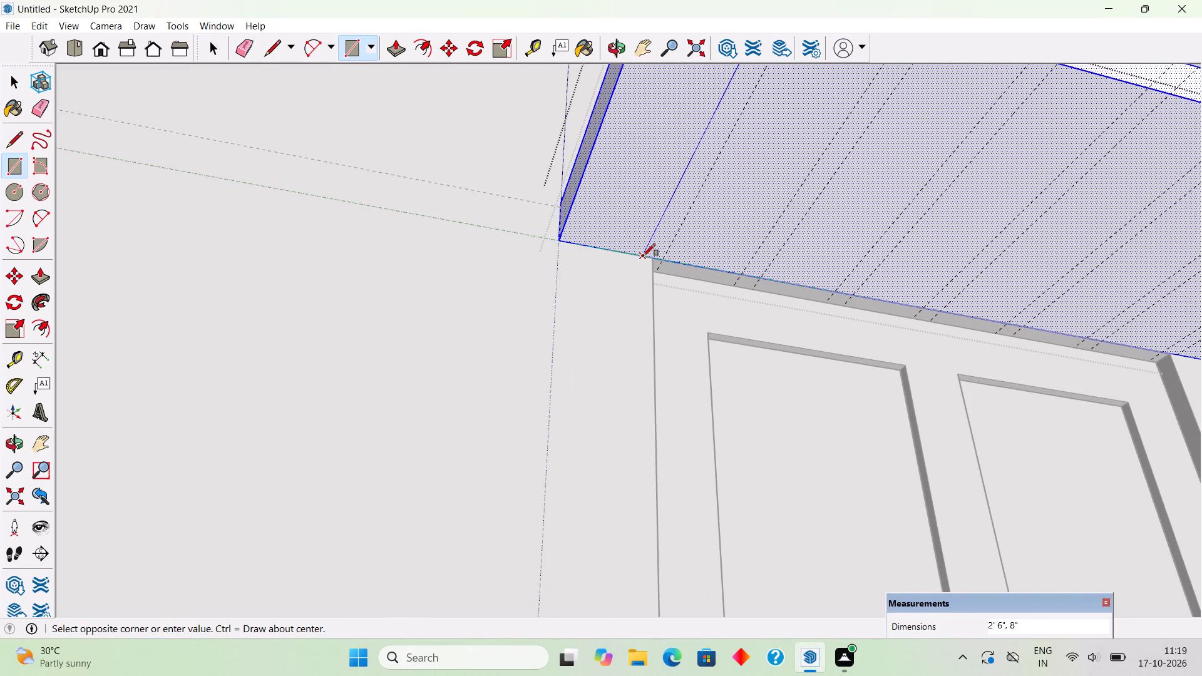
scroll(643, 256, "down", 4)
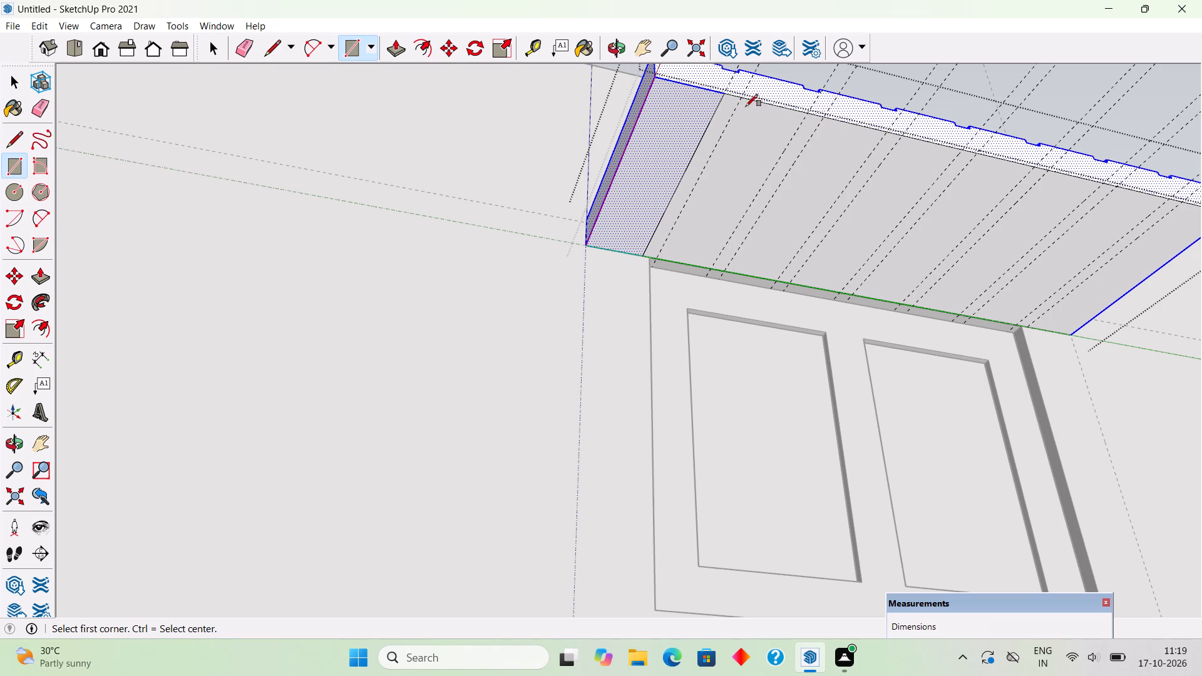
left_click(743, 96)
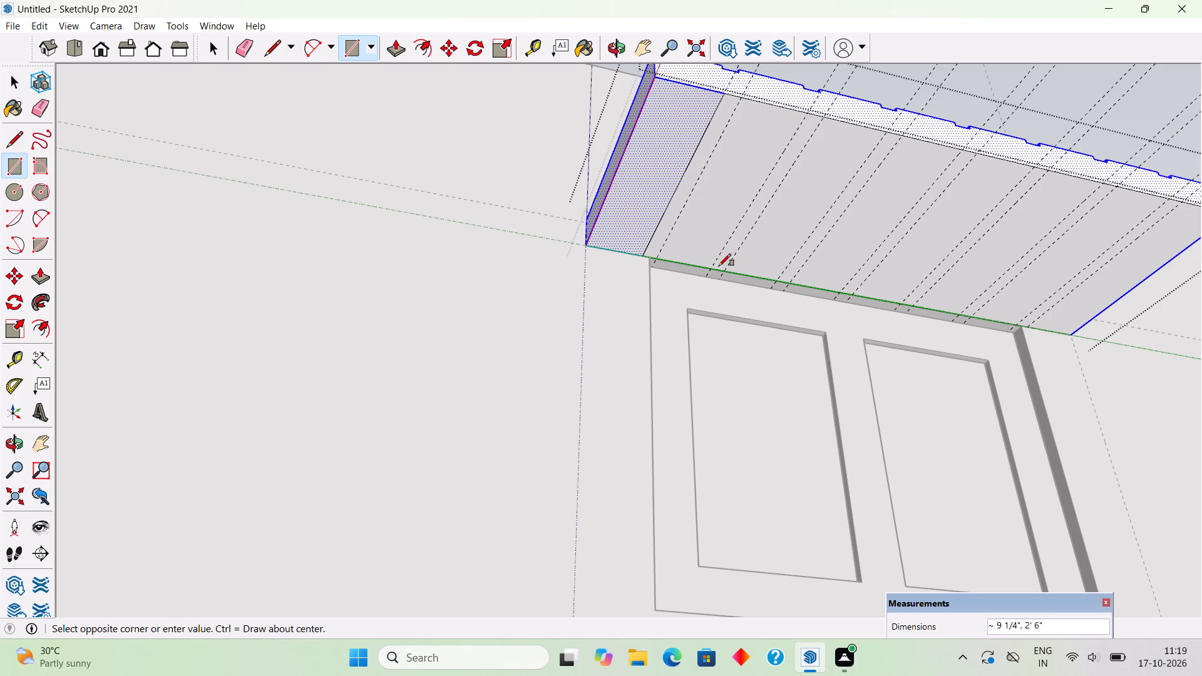
left_click(712, 268)
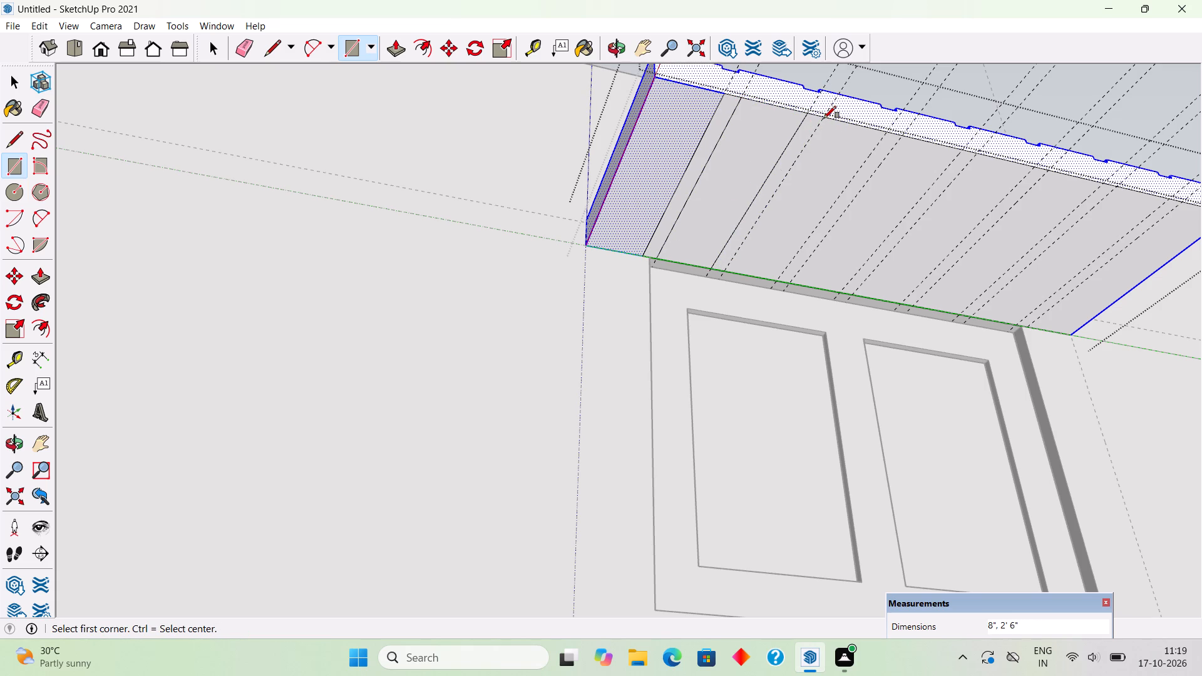
left_click(824, 118)
left_click(781, 281)
Draw the fourth, fifth and sixth 8" by 2' 6" strip rectangles on the underside, following the guides.
left_click(905, 136)
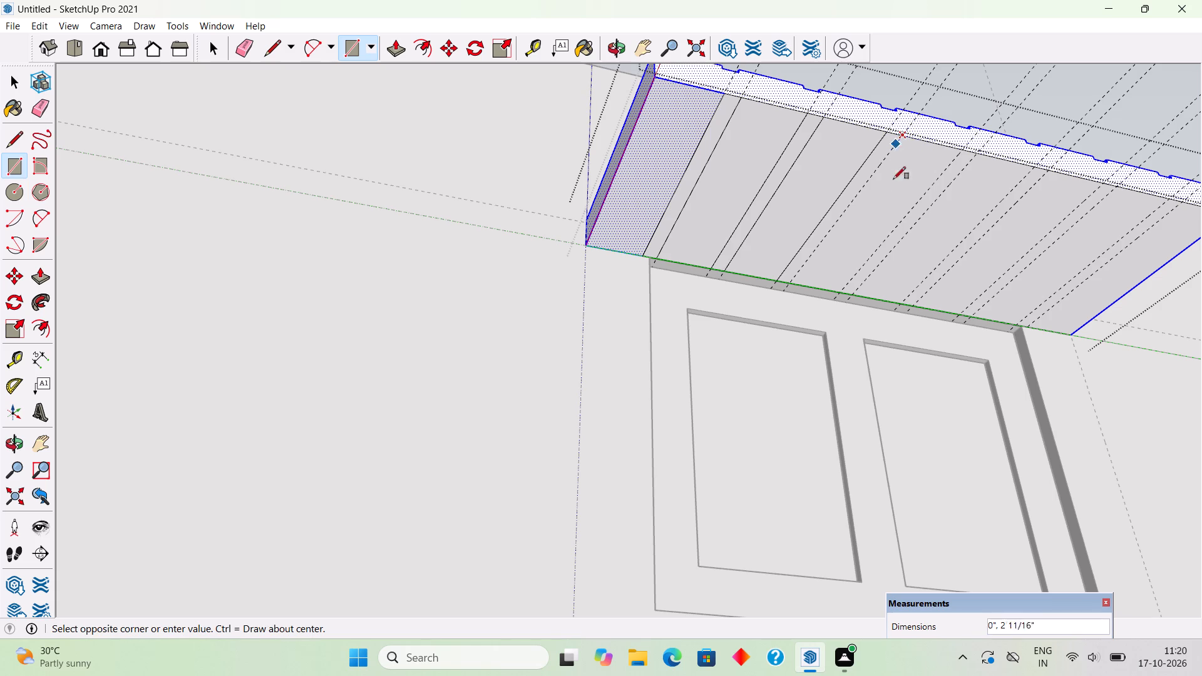
left_click(844, 288)
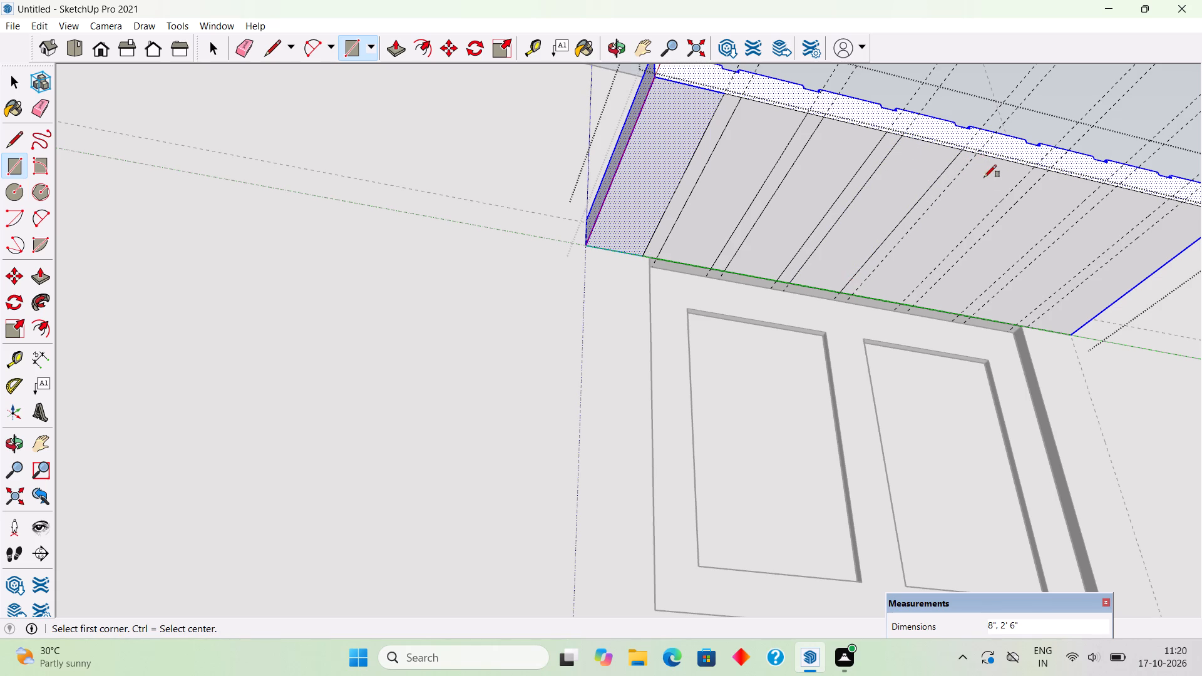
left_click(978, 155)
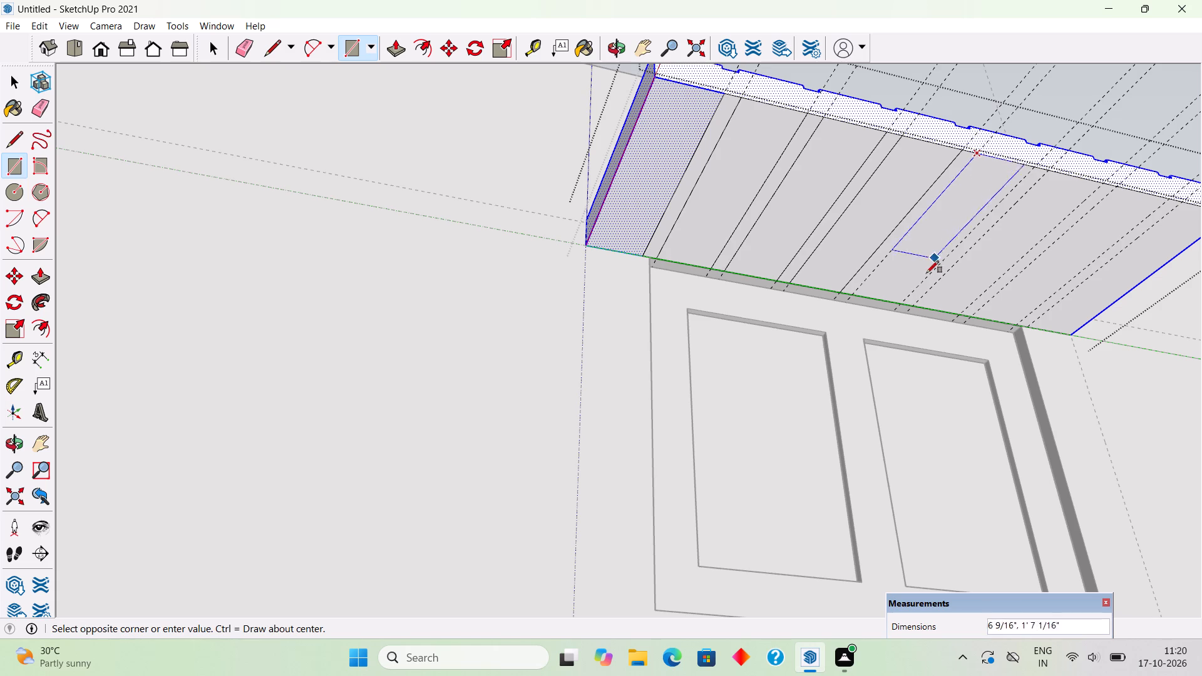
left_click(905, 305)
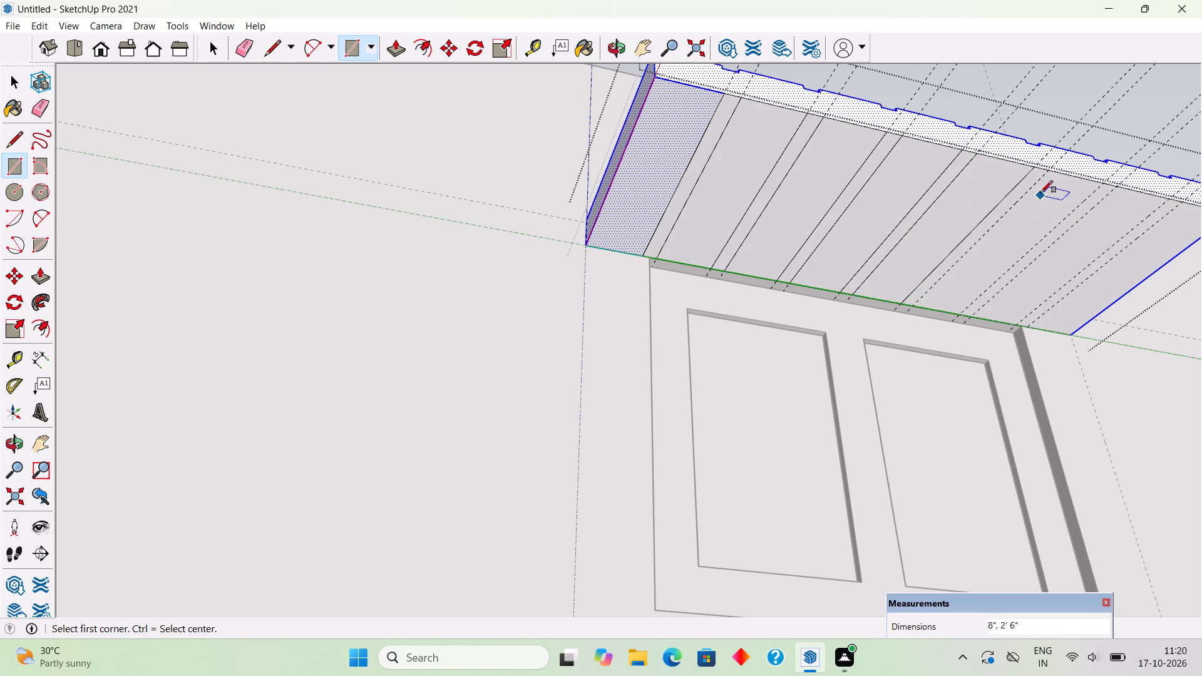
left_click(1049, 177)
left_click(965, 313)
Draw the seventh and eighth 8" by 2' 6" strip rectangles at the far end of the underside.
scroll(932, 317, "down", 5)
scroll(1132, 268, "up", 6)
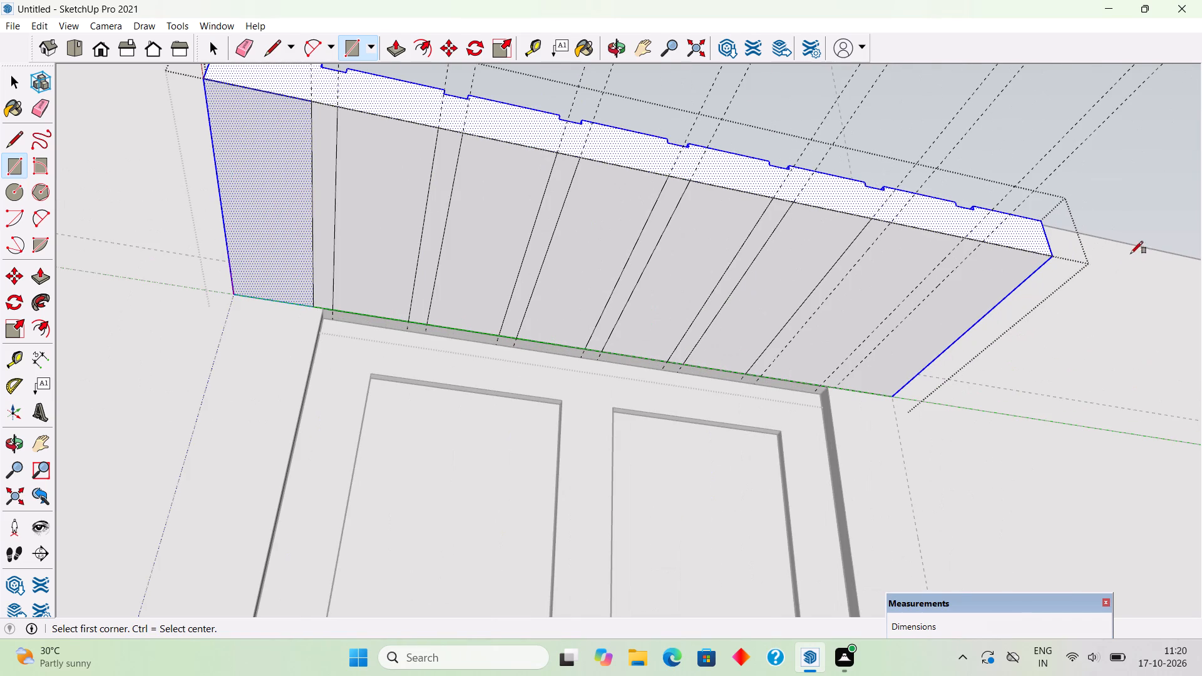
left_click(893, 222)
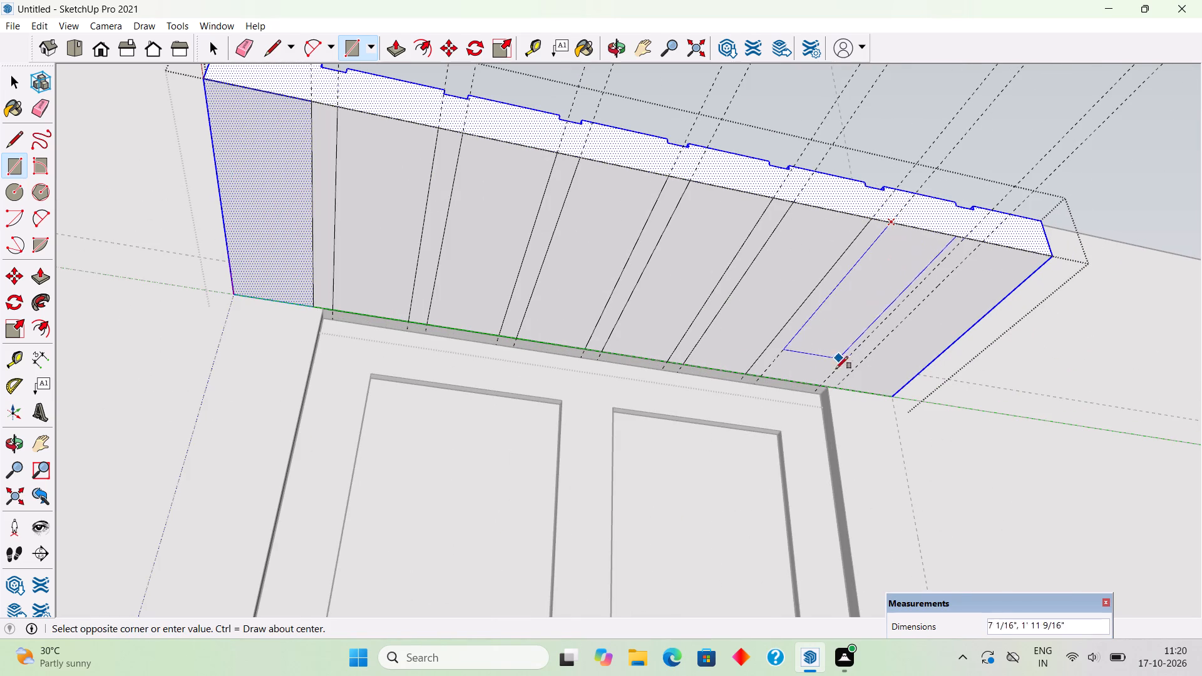
scroll(818, 387, "up", 6)
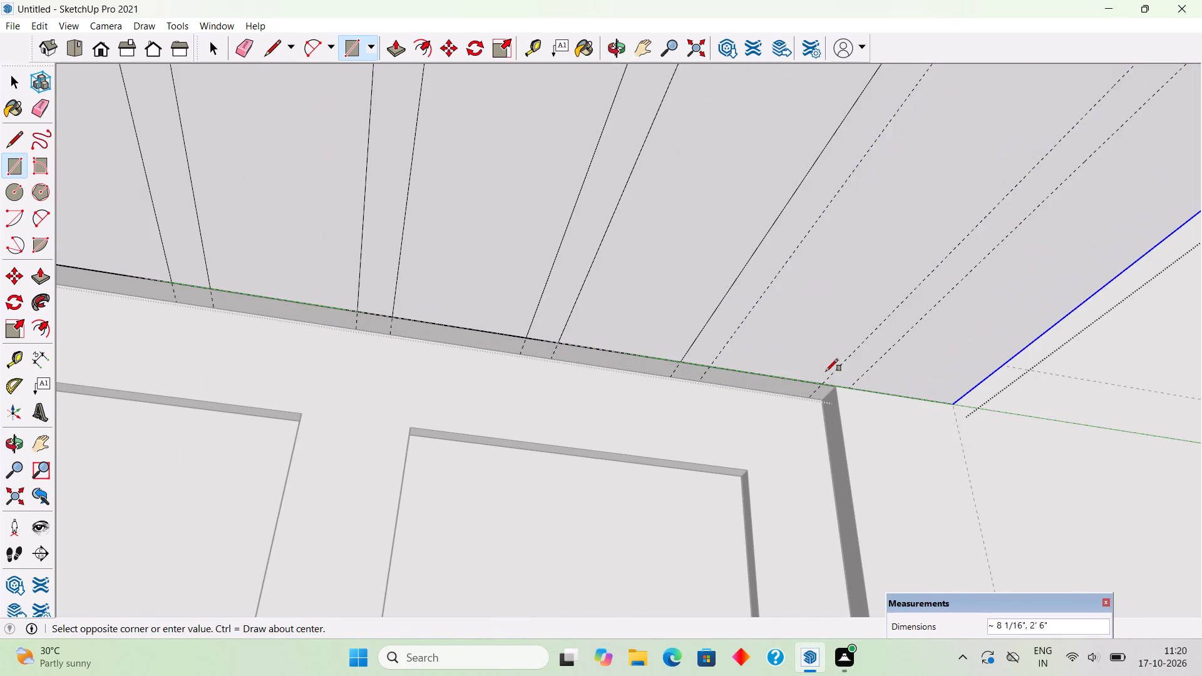
left_click(822, 382)
scroll(822, 382, "down", 2)
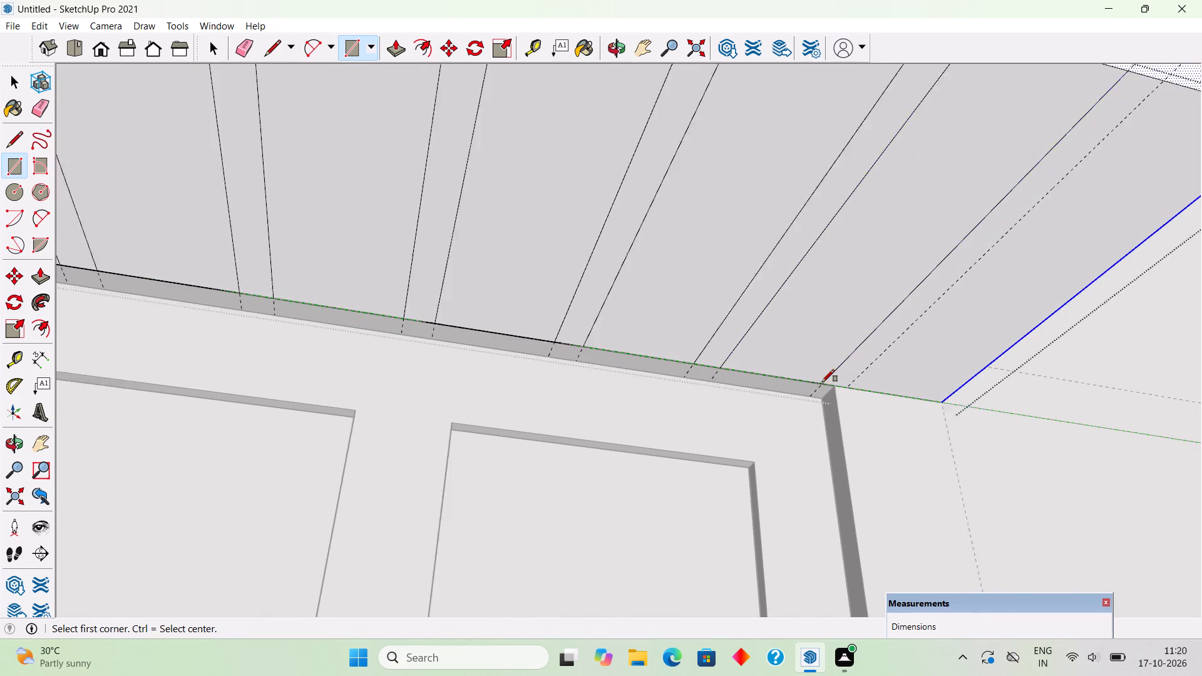
scroll(822, 382, "down", 3)
scroll(1114, 258, "up", 3)
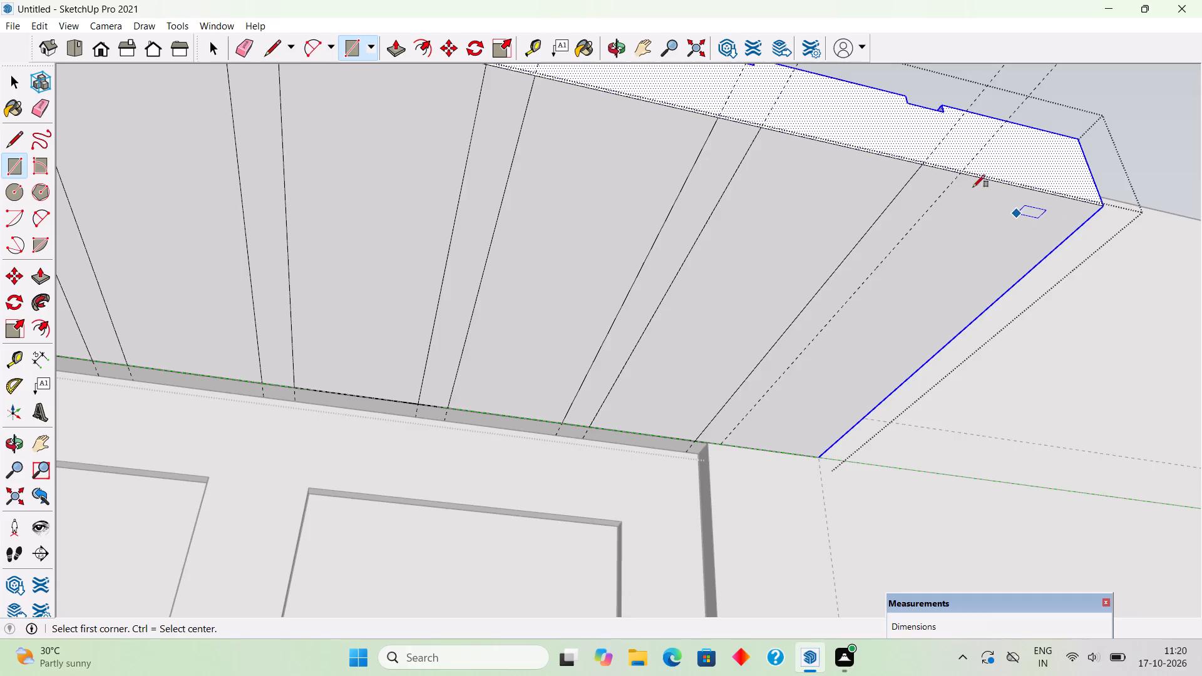
left_click(962, 174)
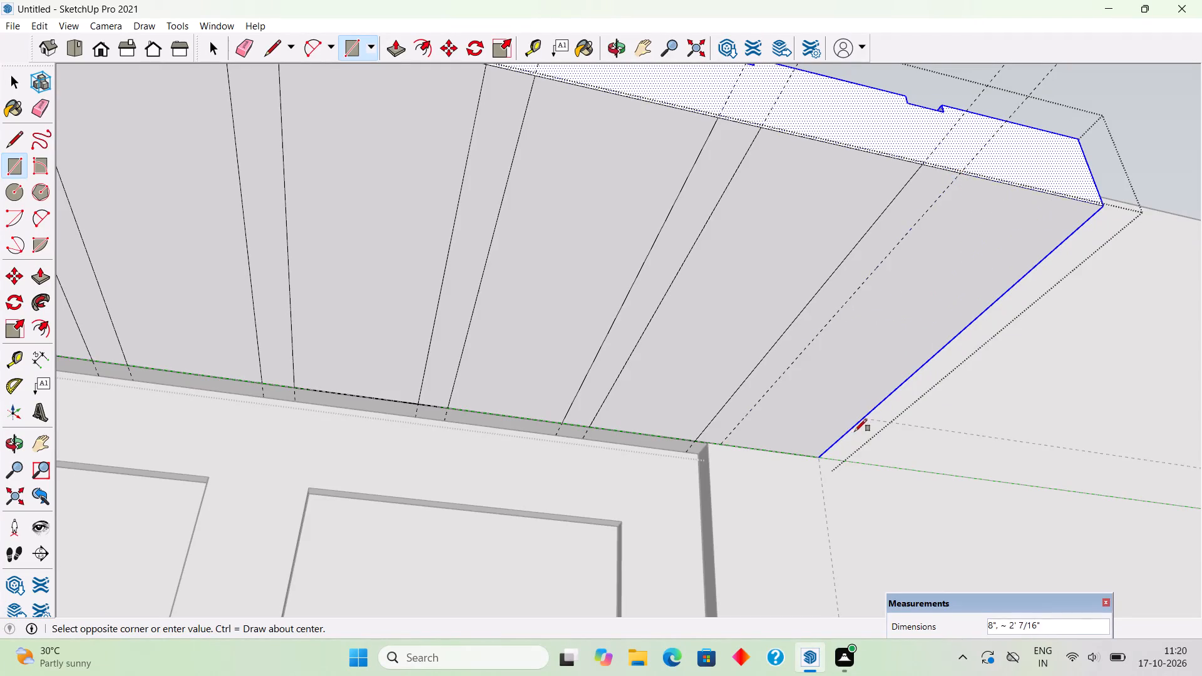
left_click(824, 458)
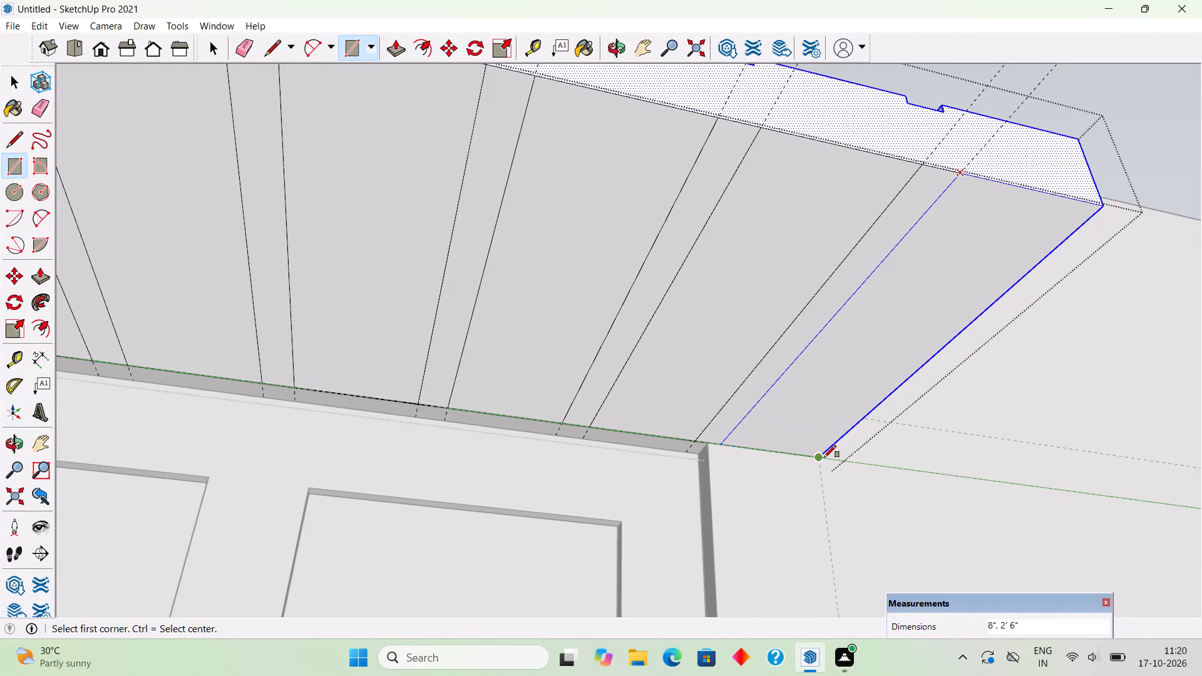
key("space")
Push/Pull the first 8" strip on the projection's underside inward by 0.3".
scroll(824, 456, "down", 10)
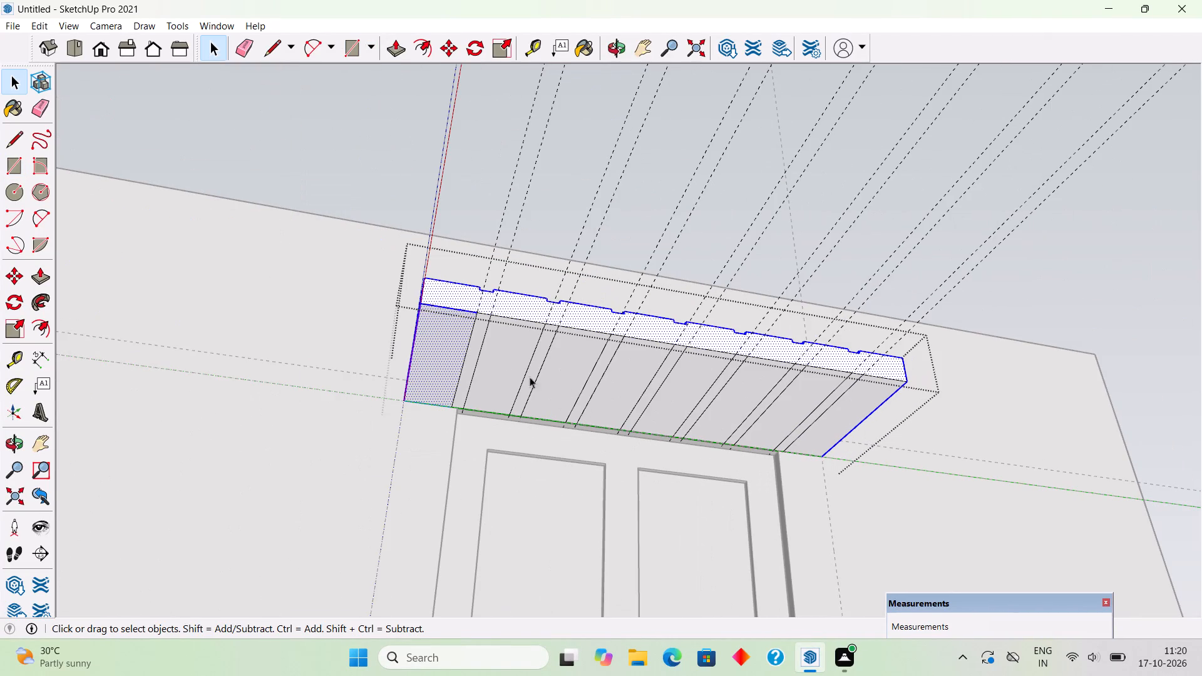
key("o")
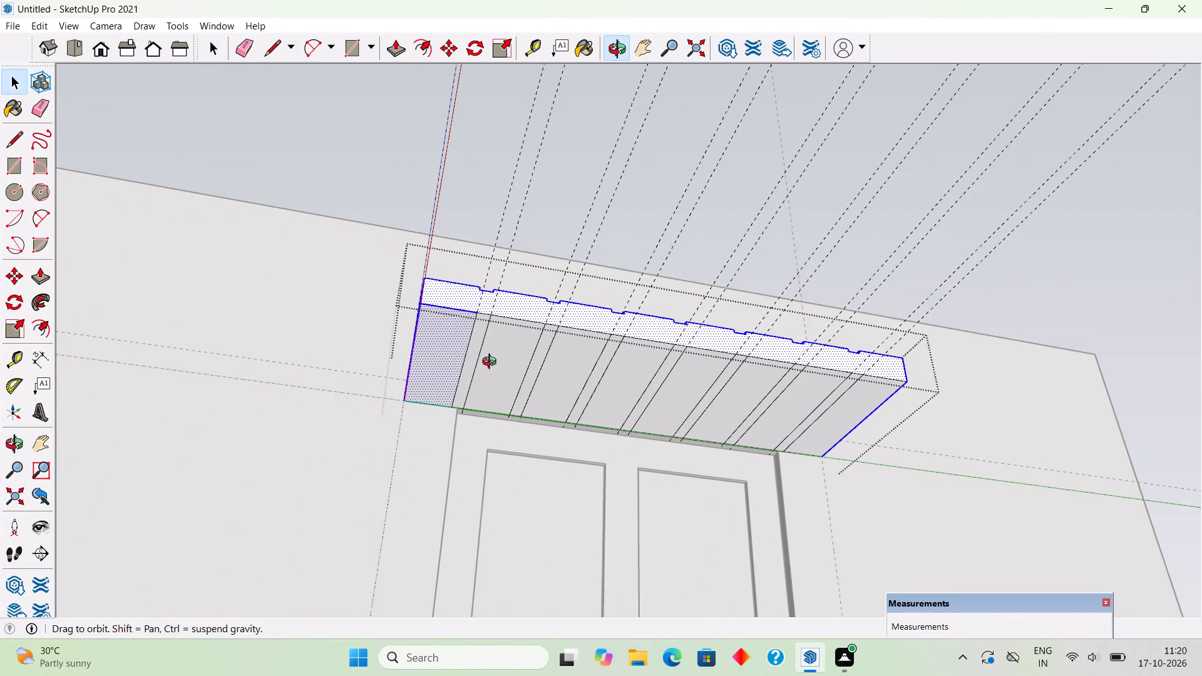
left_click(444, 352)
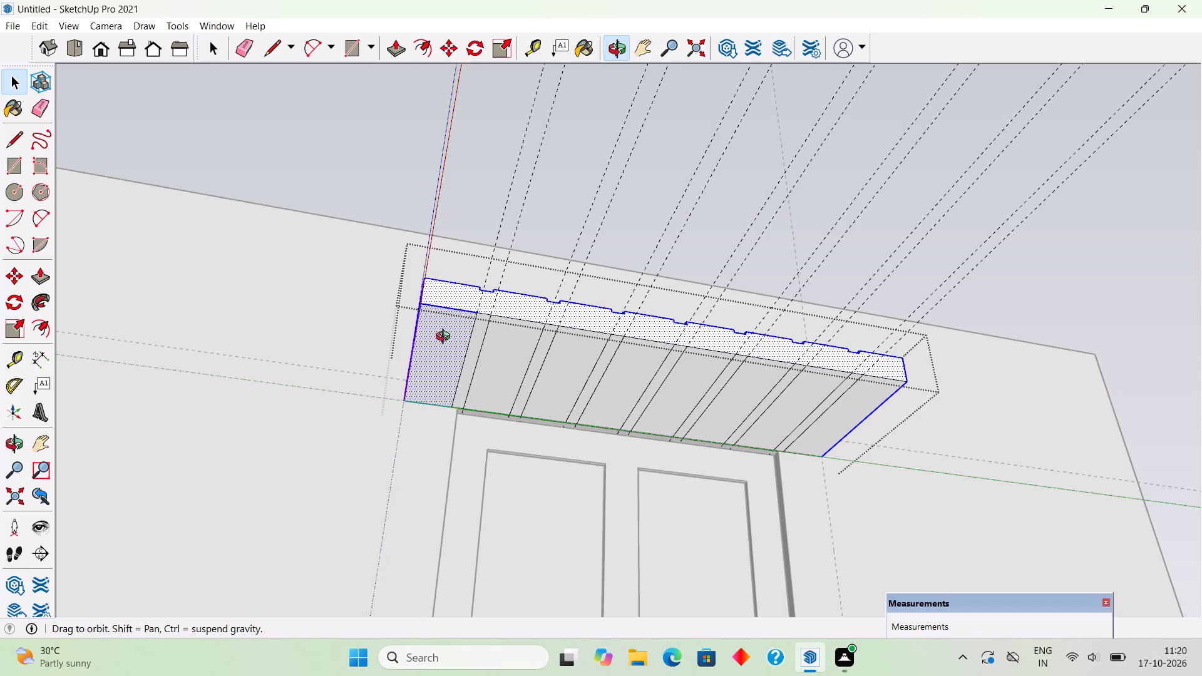
scroll(449, 339, "up", 4)
key("p")
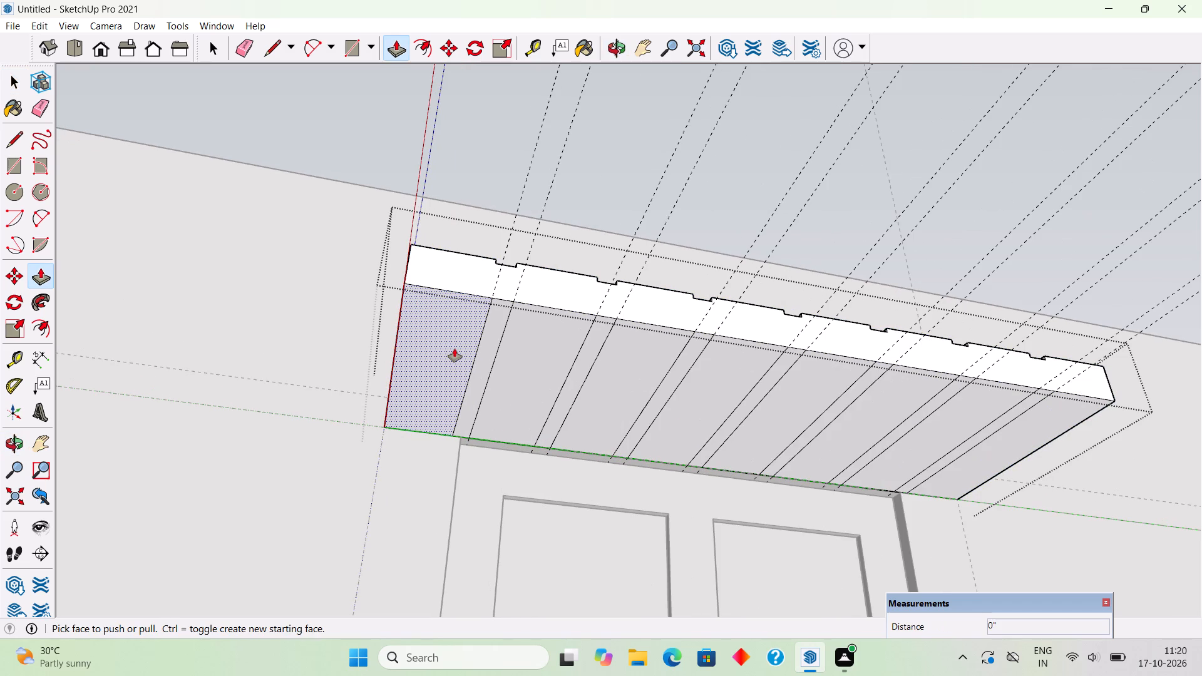
left_click(455, 349)
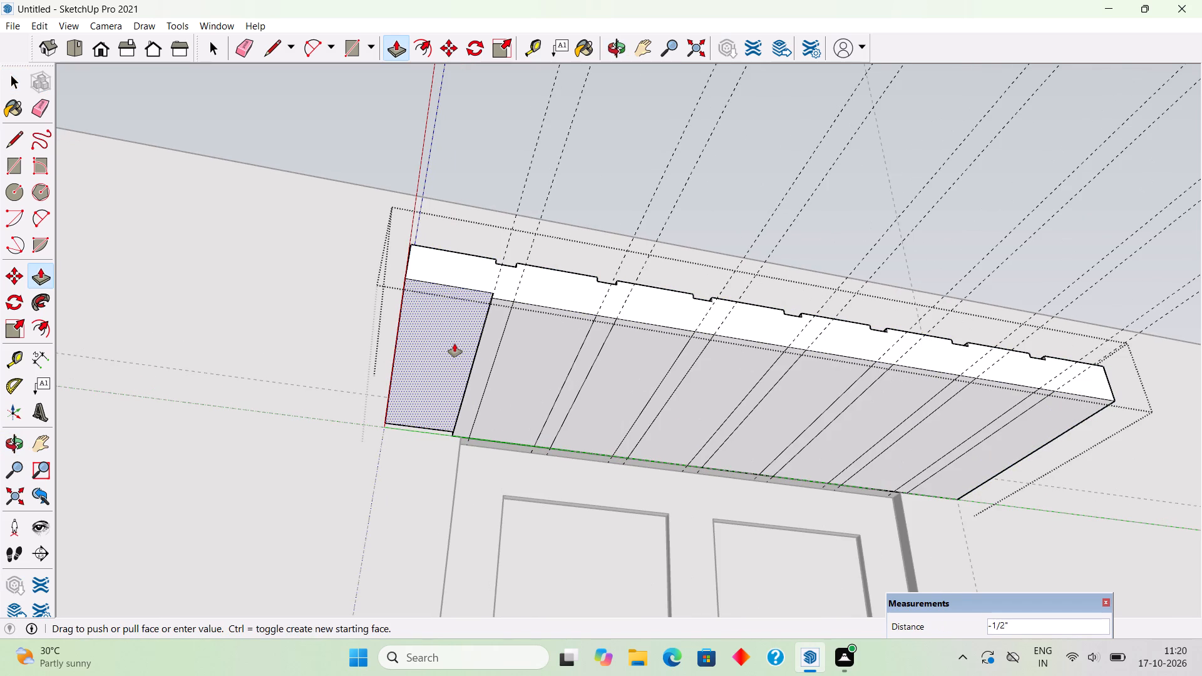
type(".3\"")
key("Return")
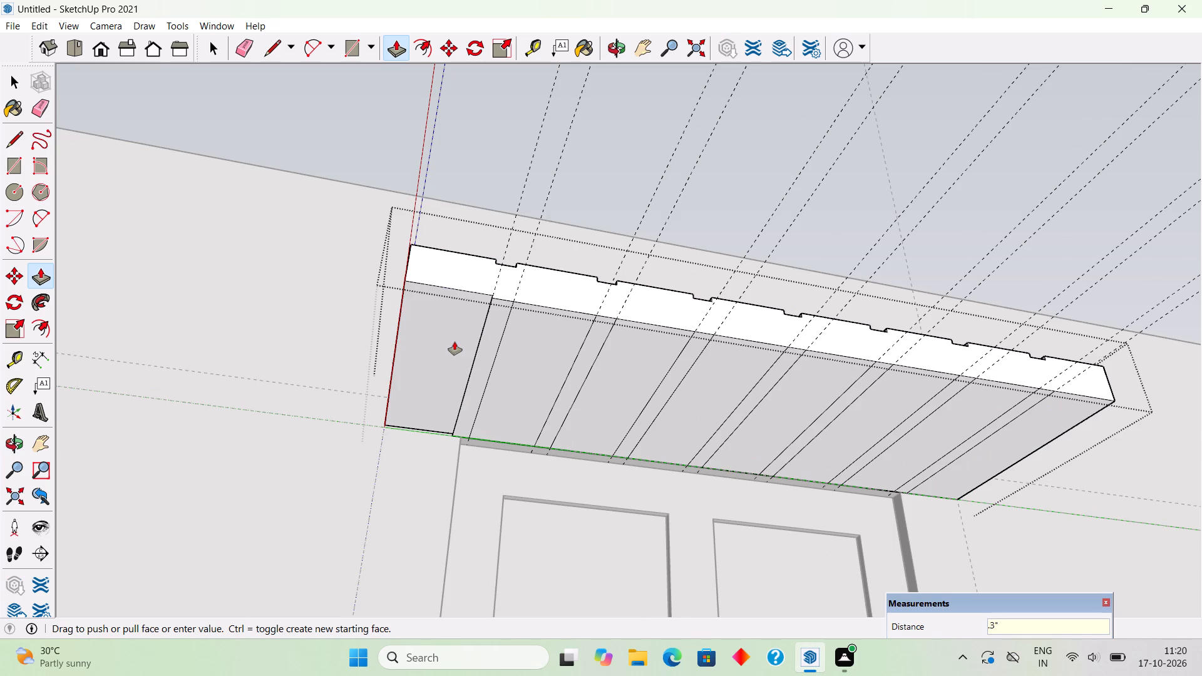
Push/Pull the remaining seven 8" strips on the projection's underside inward by the same 0.3" and close the projection for editing.
double_click(538, 377)
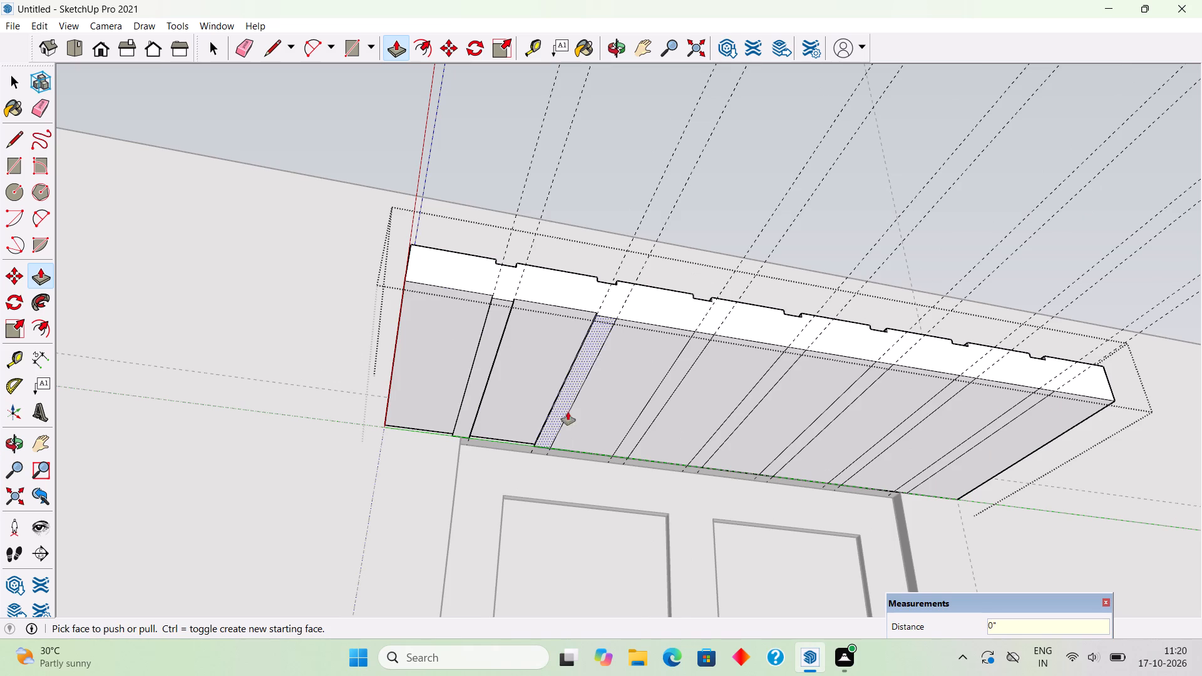
double_click(620, 430)
double_click(692, 425)
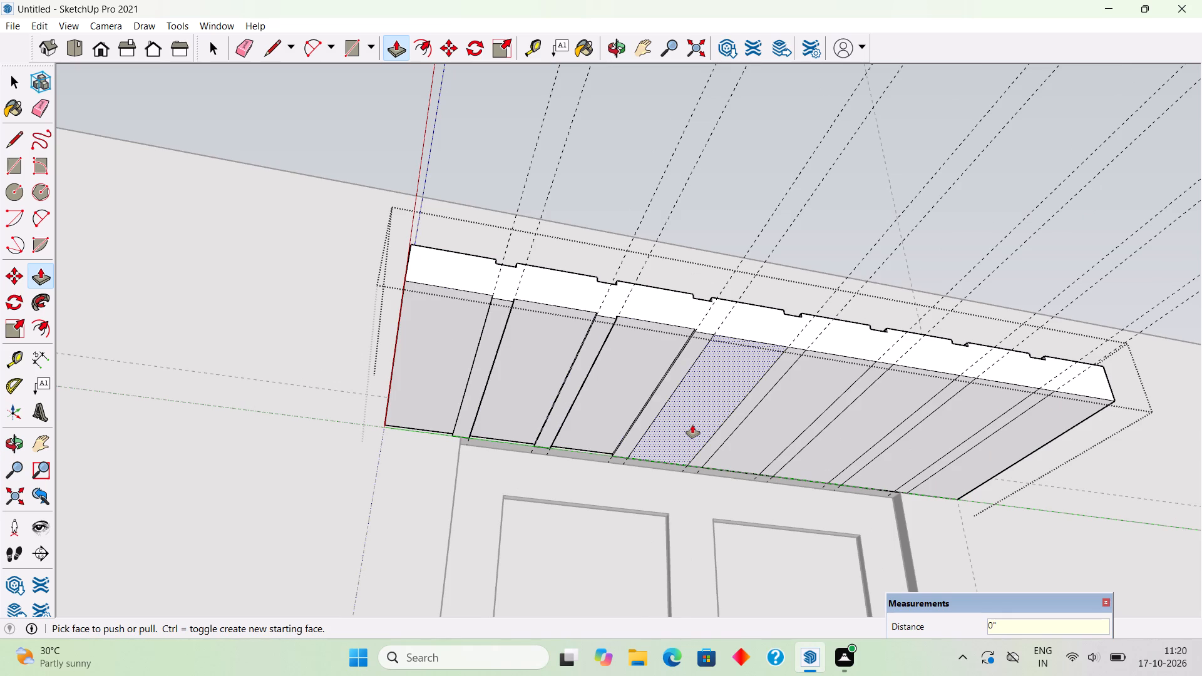
double_click(754, 439)
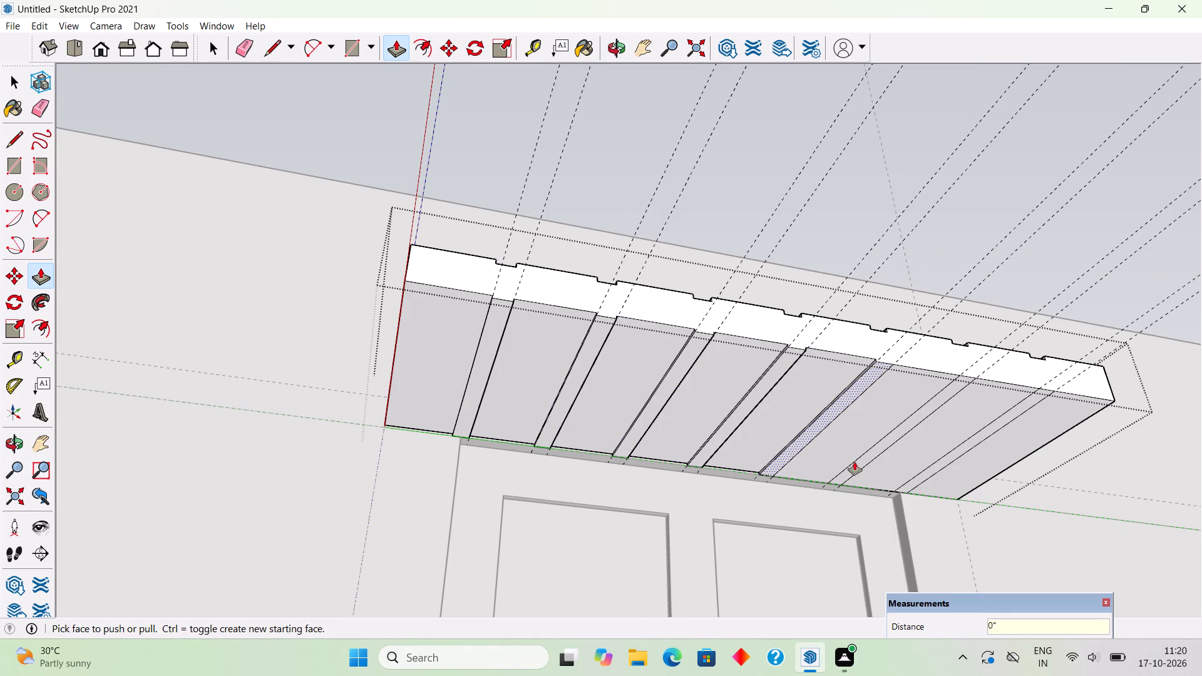
double_click(848, 438)
double_click(900, 453)
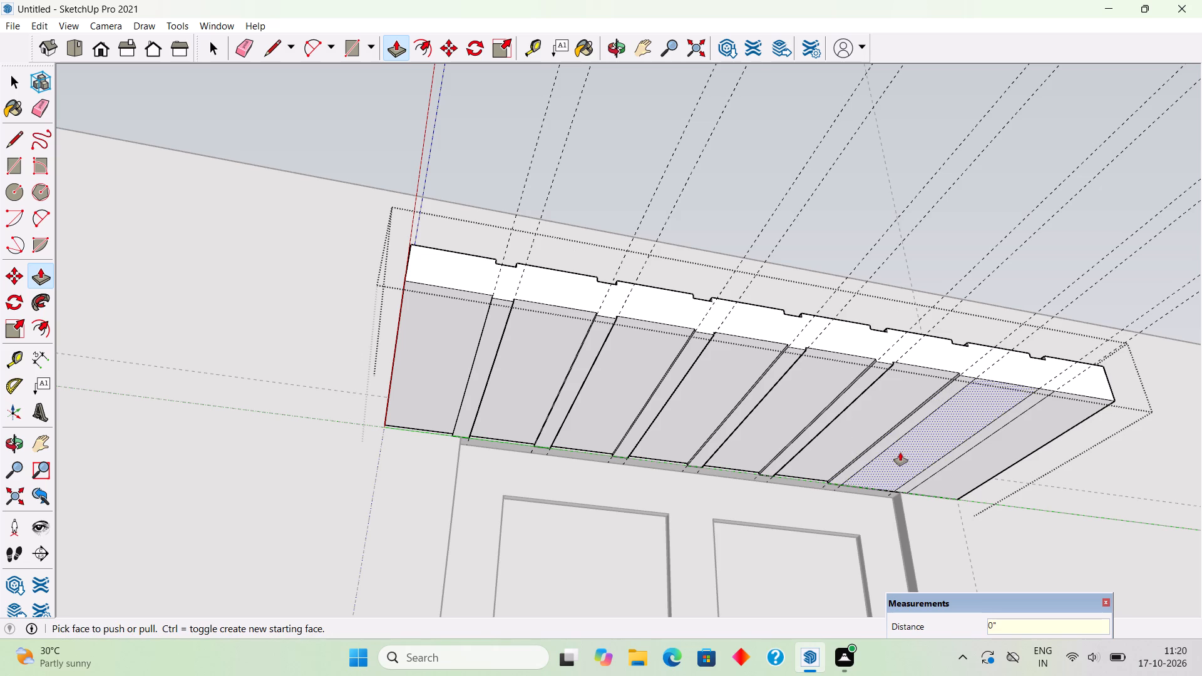
double_click(1017, 446)
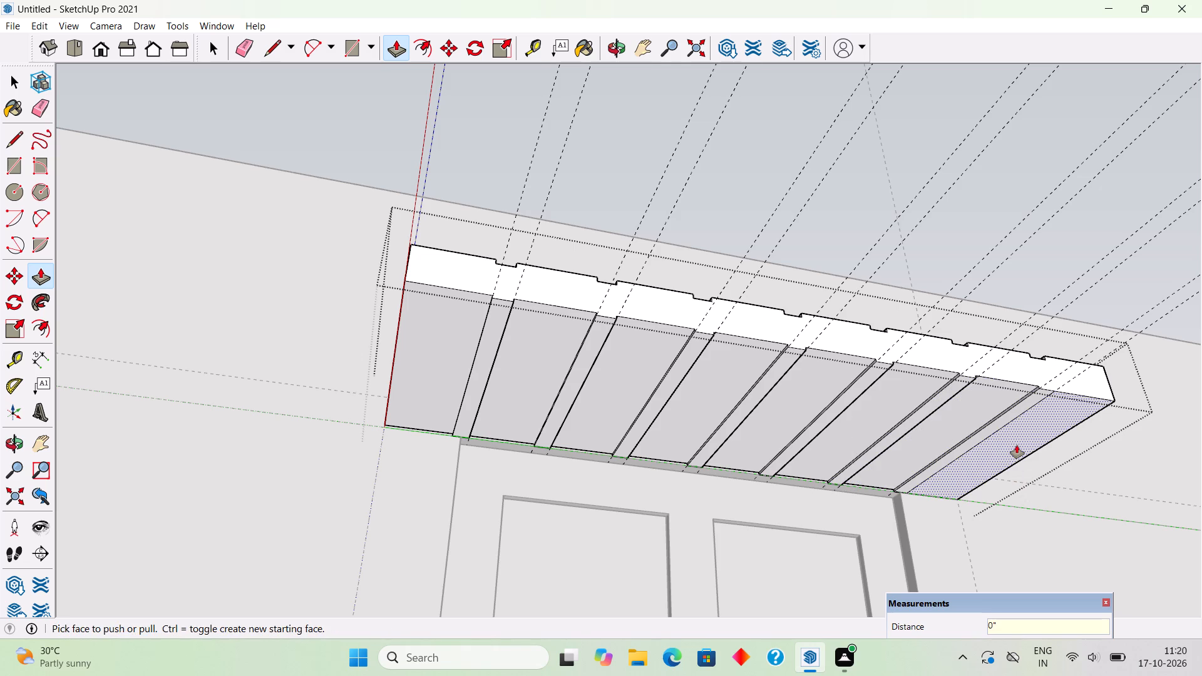
key("space")
left_click(842, 232)
Examine the finished strips and grooves on the projection's top, underside and end.
middle_click_drag(849, 275, 871, 456)
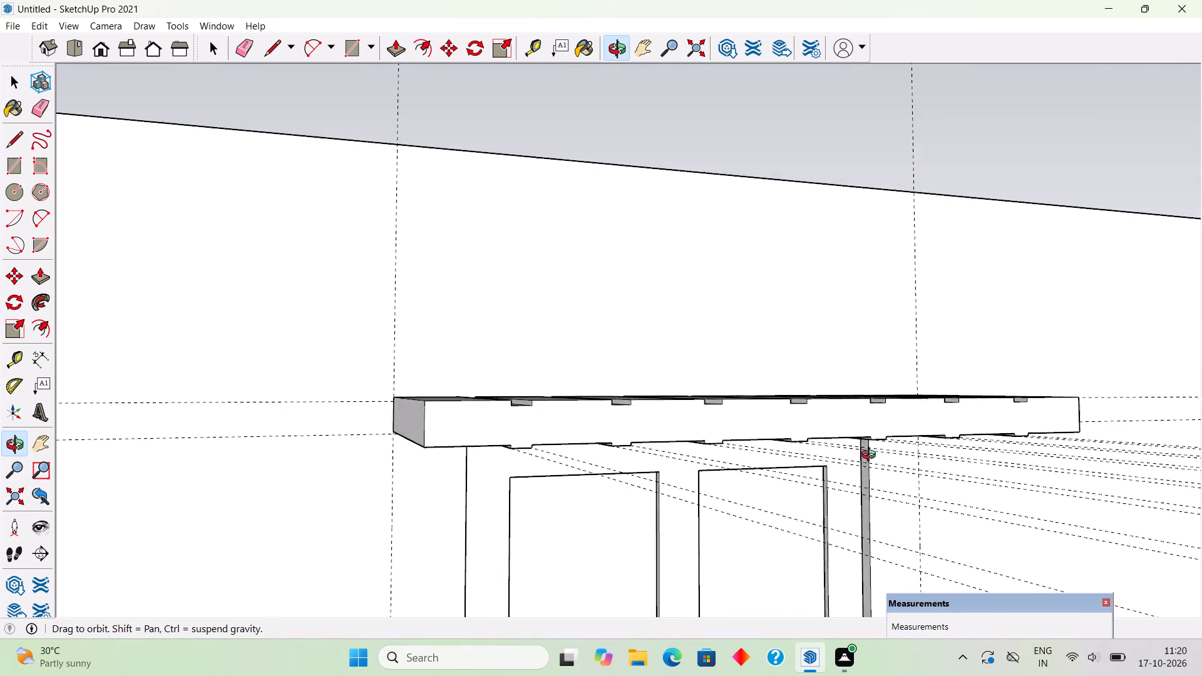
middle_click_drag(871, 456, 969, 484)
scroll(969, 484, "down", 2)
middle_click_drag(768, 471, 577, 406)
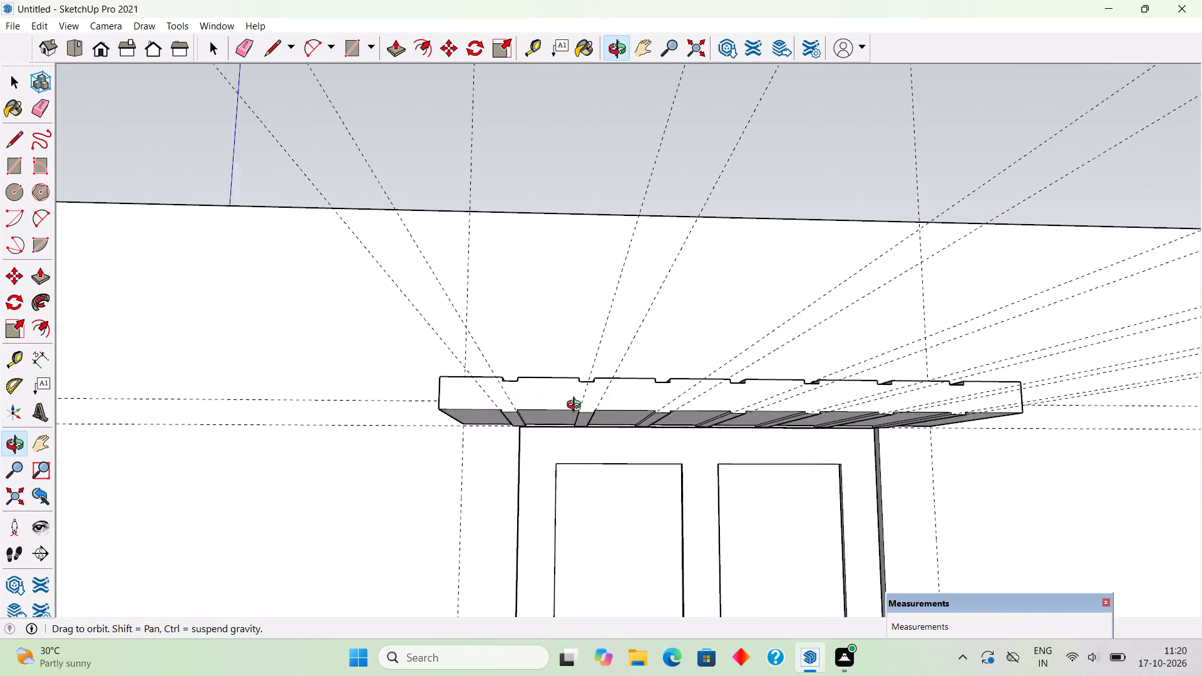
middle_click_drag(577, 406, 776, 437)
scroll(638, 422, "up", 3)
middle_click_drag(555, 423, 680, 452)
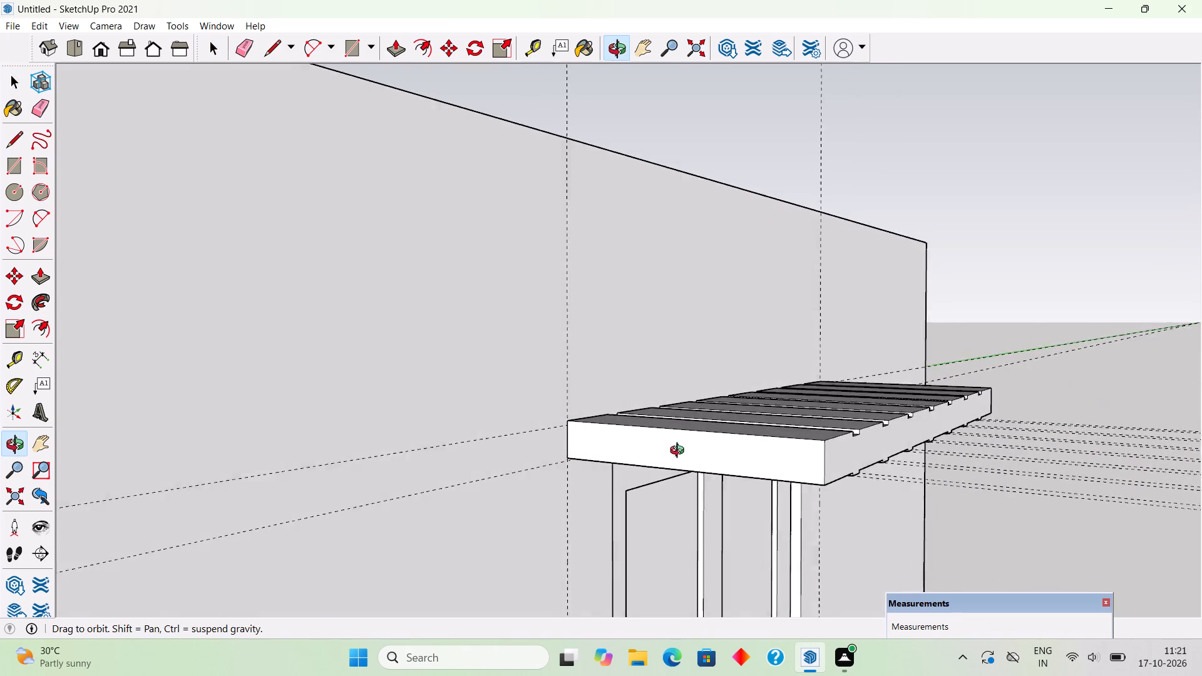
middle_click_drag(680, 452, 684, 451)
scroll(749, 456, "up", 2)
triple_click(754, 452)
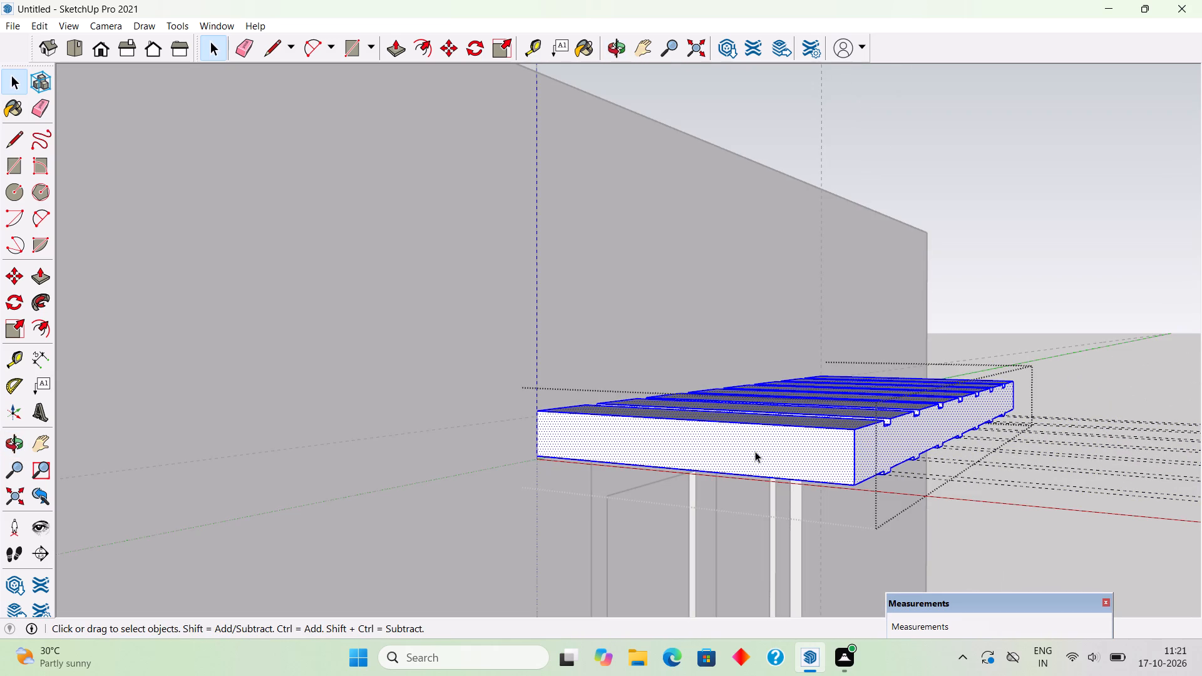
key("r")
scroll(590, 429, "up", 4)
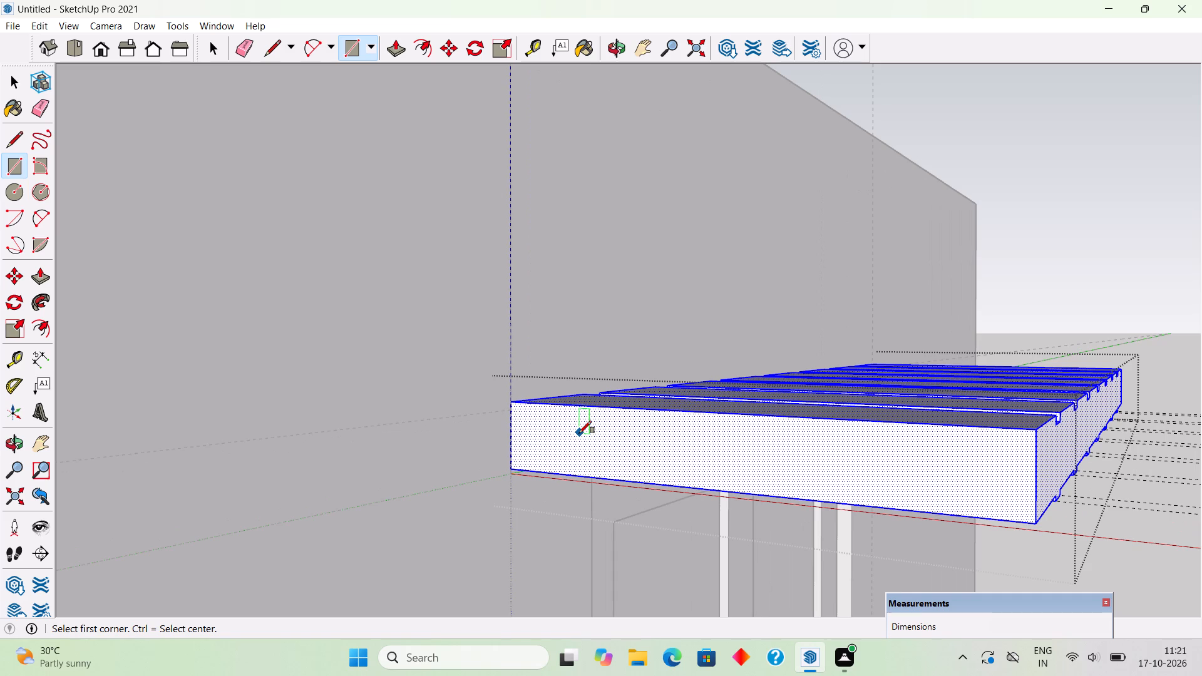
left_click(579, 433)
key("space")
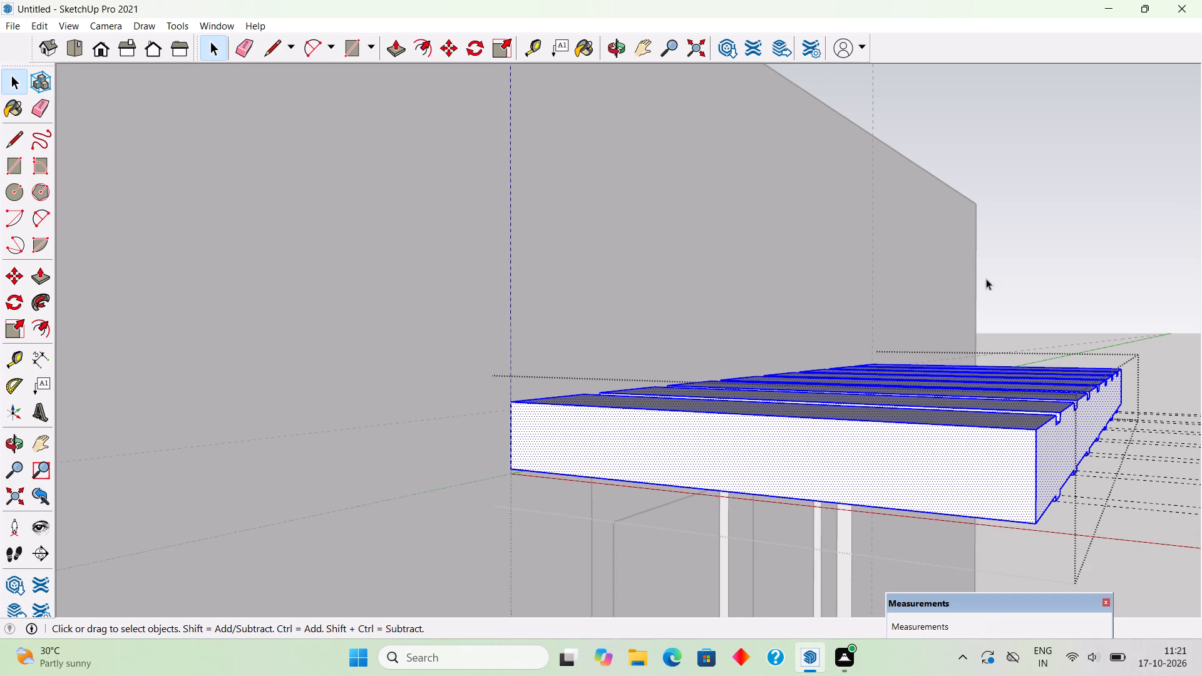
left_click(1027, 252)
Delete all guides from the model.
left_click(42, 26)
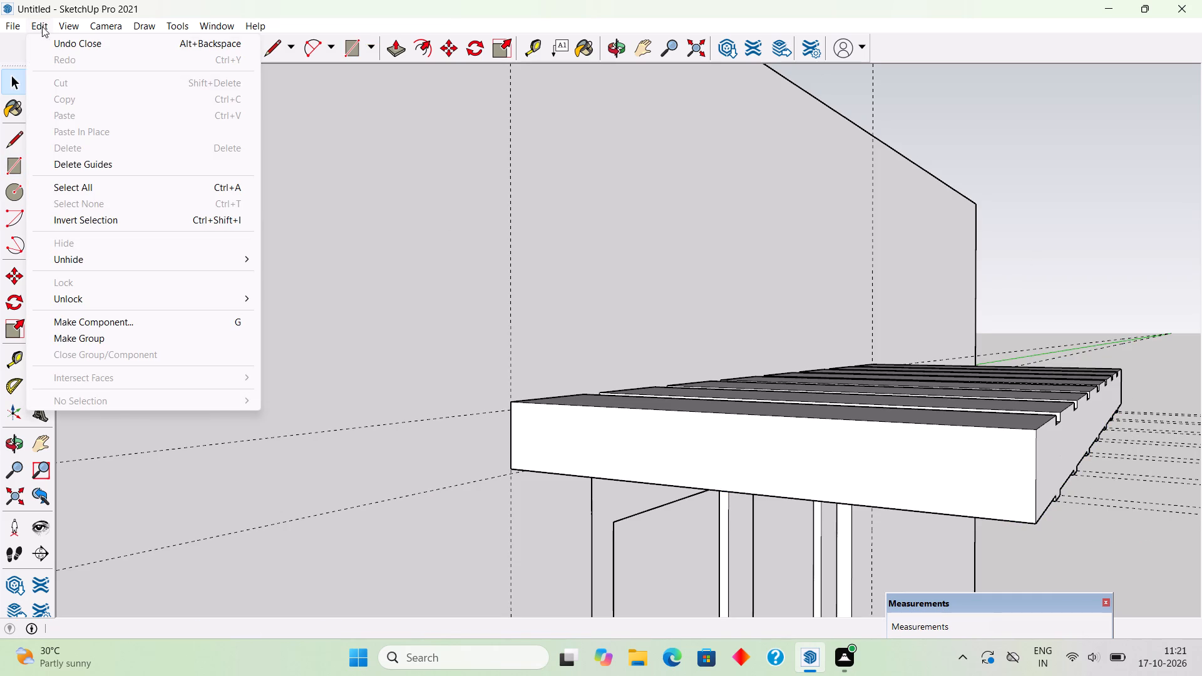
left_click(102, 162)
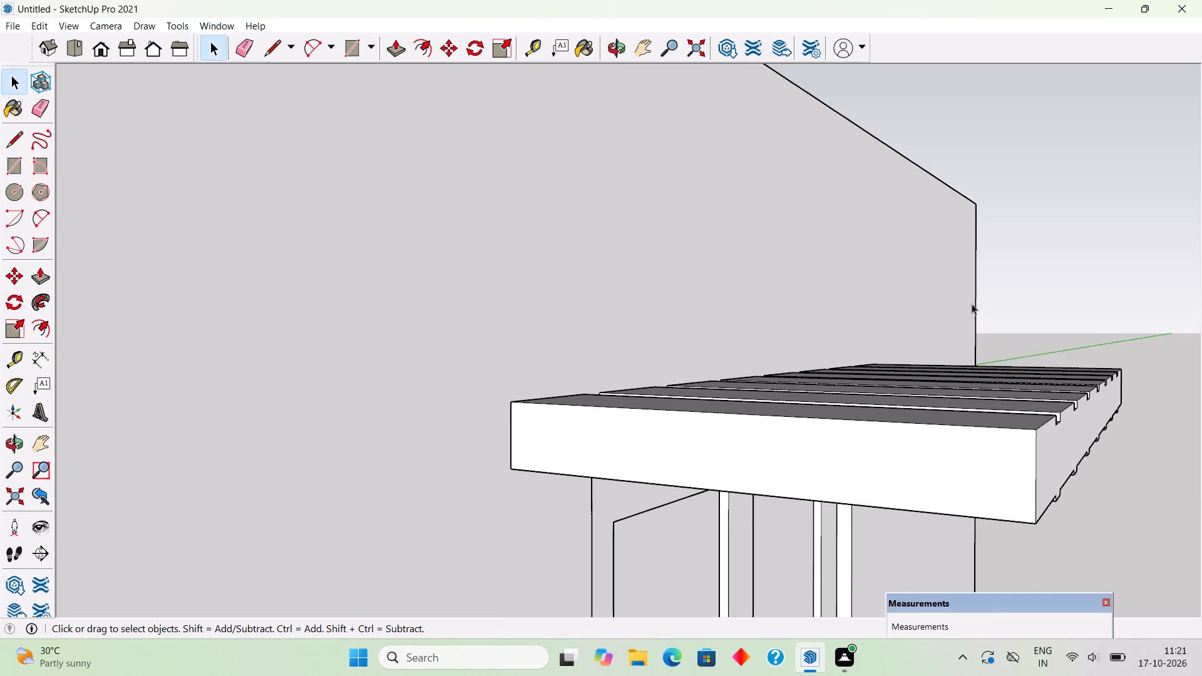
left_click(1080, 321)
Examine the wall with both windows and the projection from below and from above.
scroll(1064, 457, "down", 9)
scroll(714, 391, "down", 4)
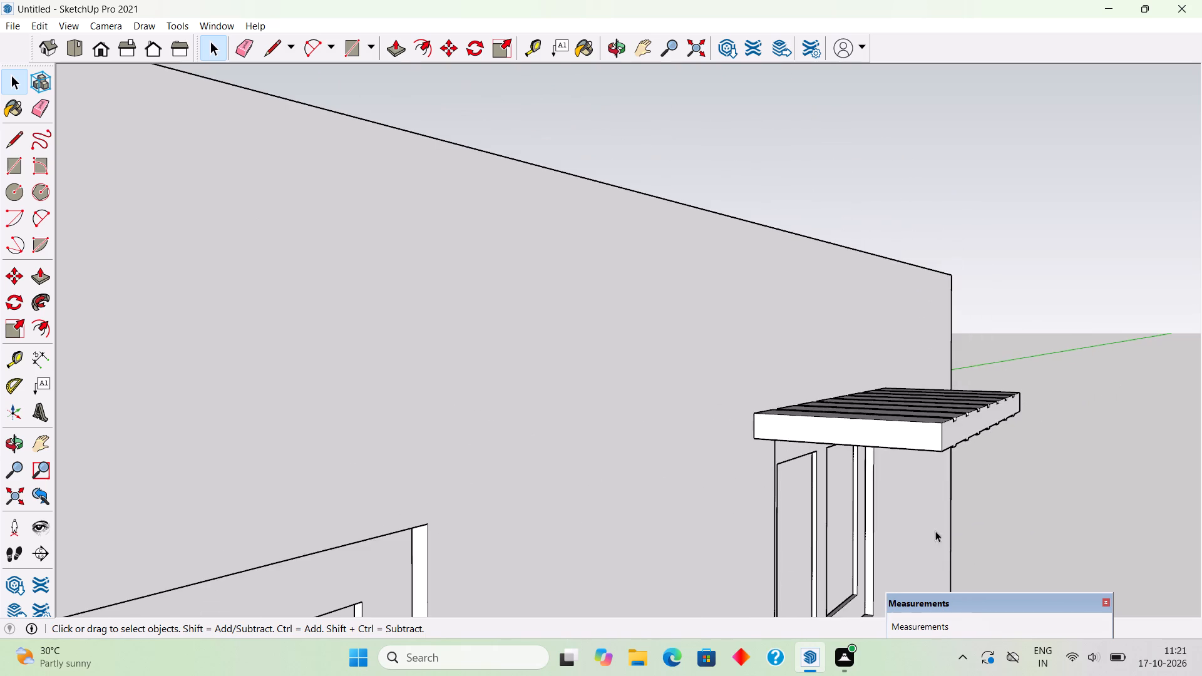
middle_click_drag(774, 414, 537, 244)
scroll(537, 245, "down", 13)
middle_click_drag(408, 361, 545, 391)
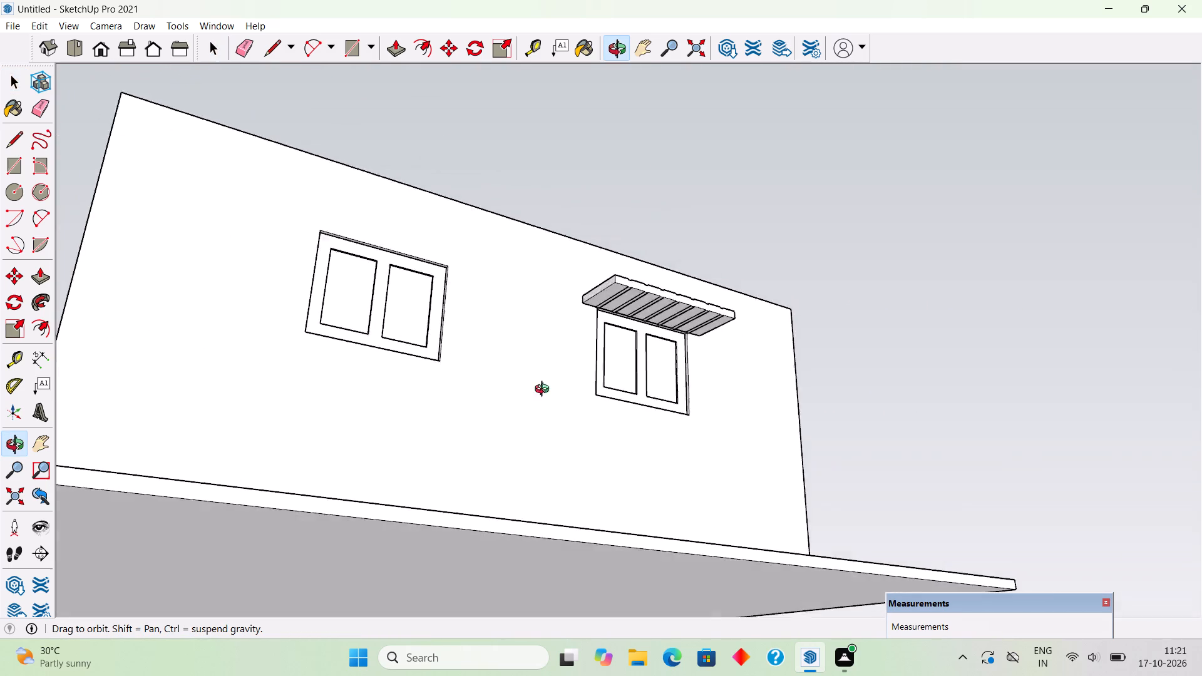
middle_click_drag(545, 391, 804, 623)
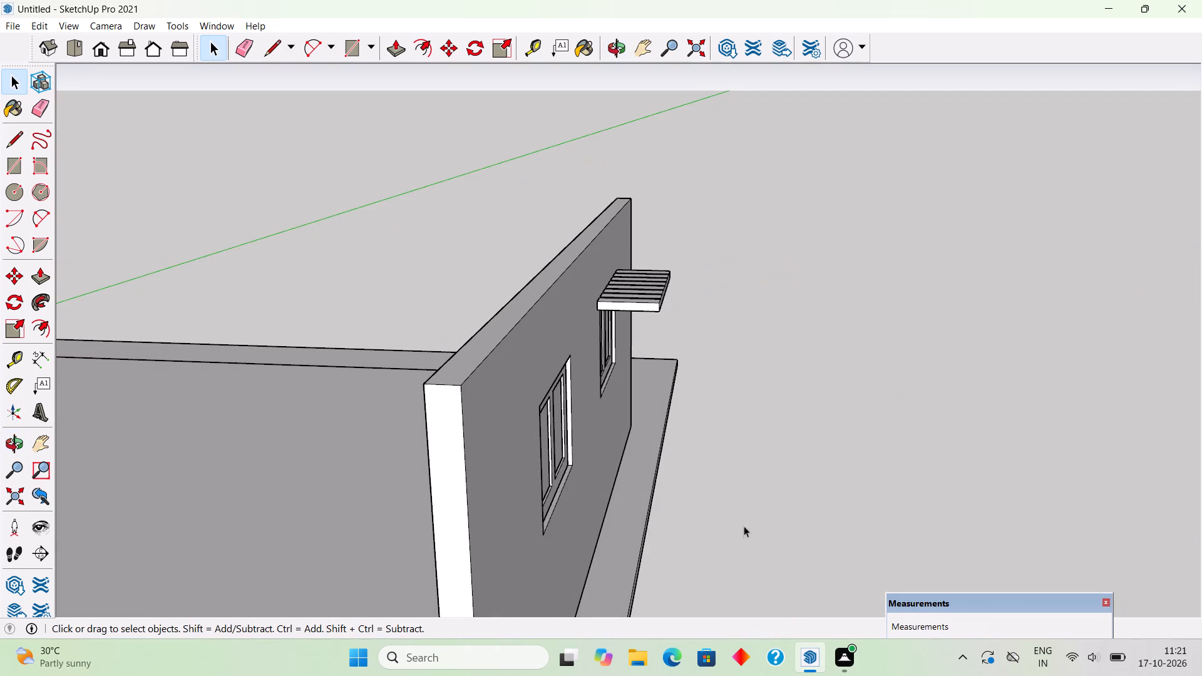
scroll(493, 446, "up", 4)
scroll(628, 442, "up", 1)
middle_click_drag(505, 350, 401, 339)
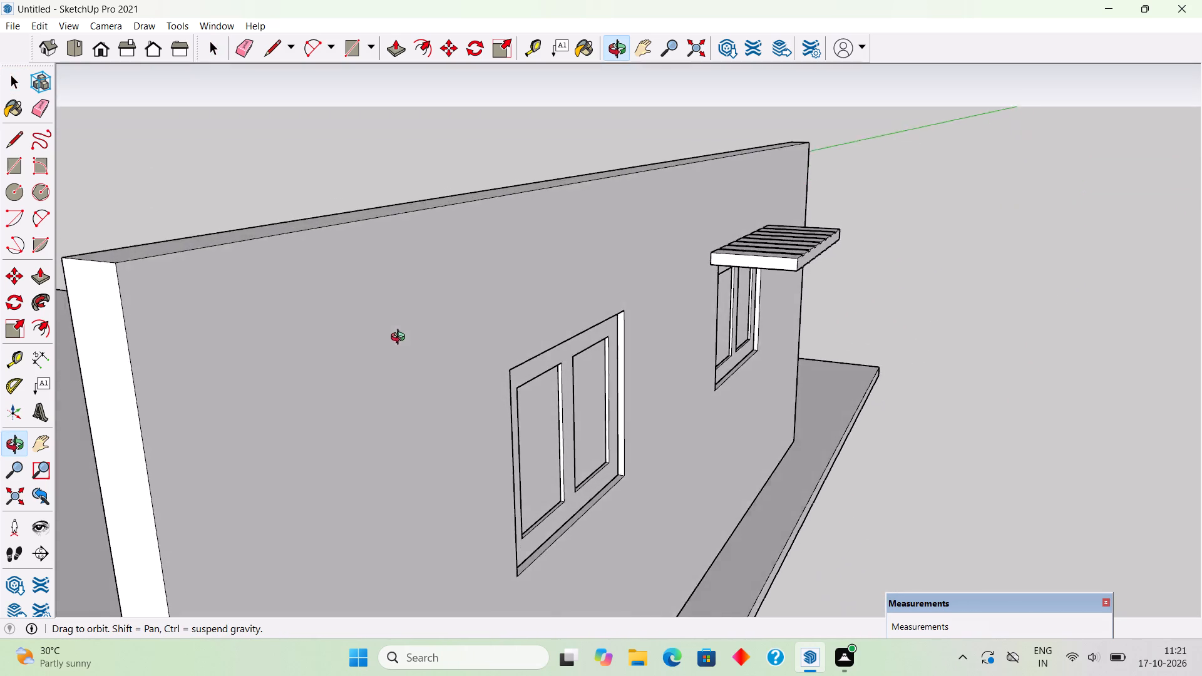
middle_click_drag(401, 339, 395, 324)
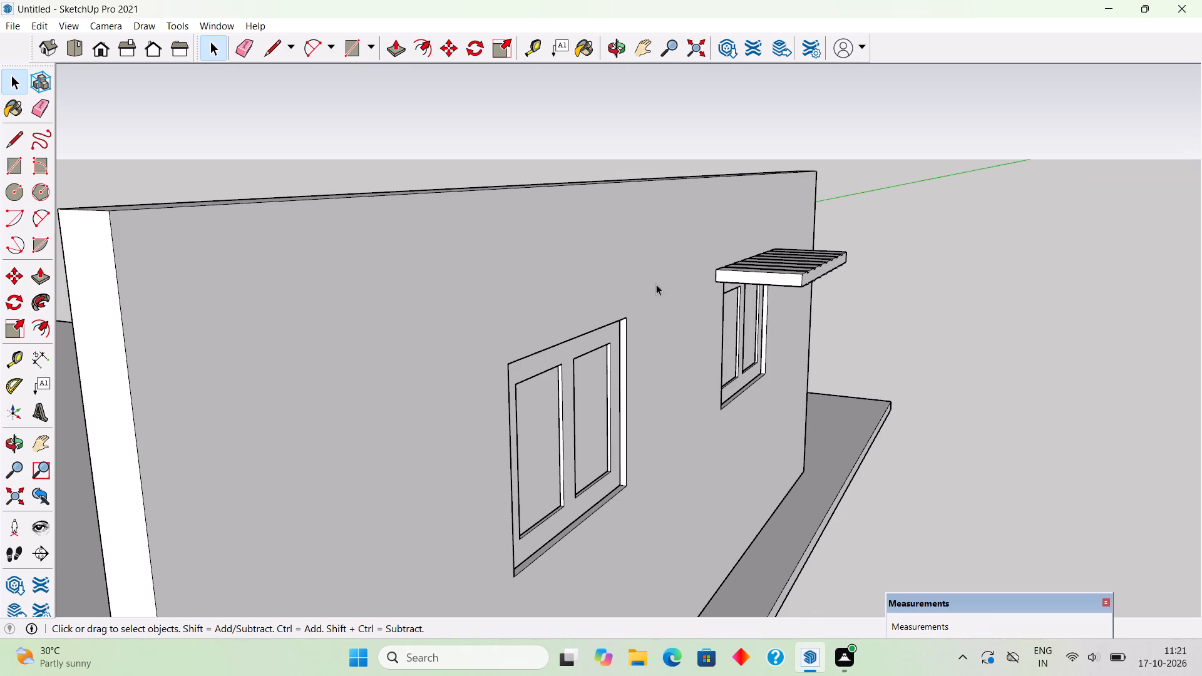
Place a vertical guide 9" outside the bare window's side edge farthest from the projection, and a guide along its top edge.
scroll(649, 309, "up", 3)
middle_click_drag(750, 300, 696, 260)
key("t")
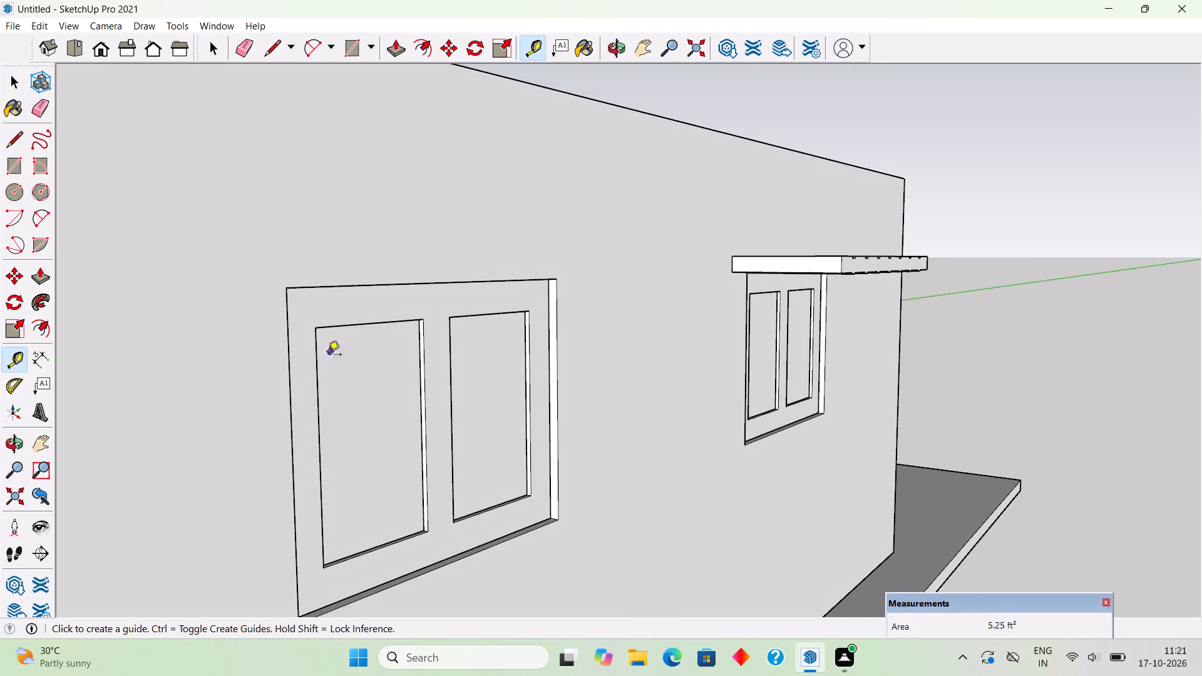
left_click(290, 387)
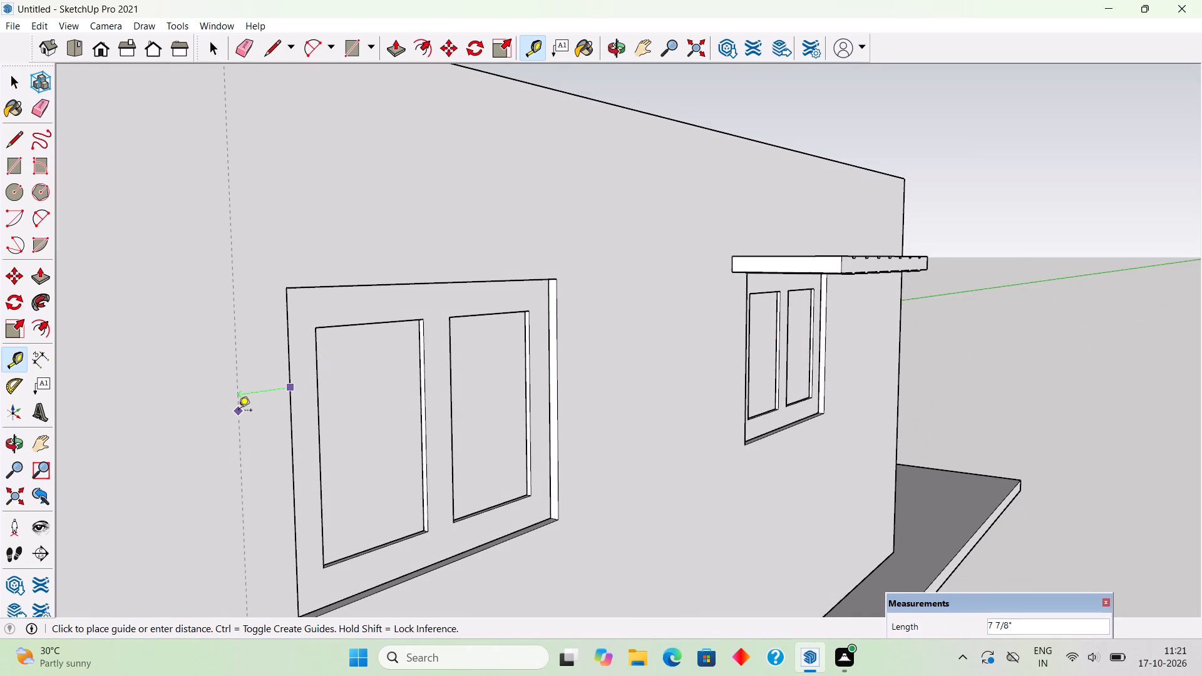
type("9\"")
key("Return")
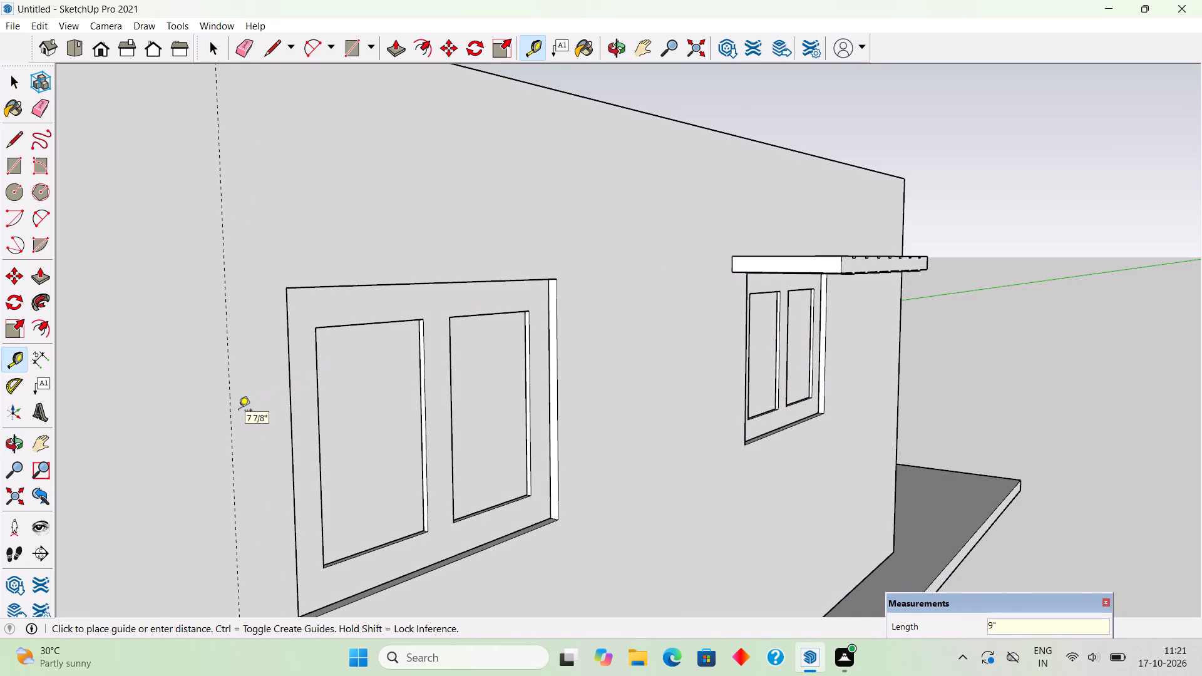
double_click(362, 282)
key("space")
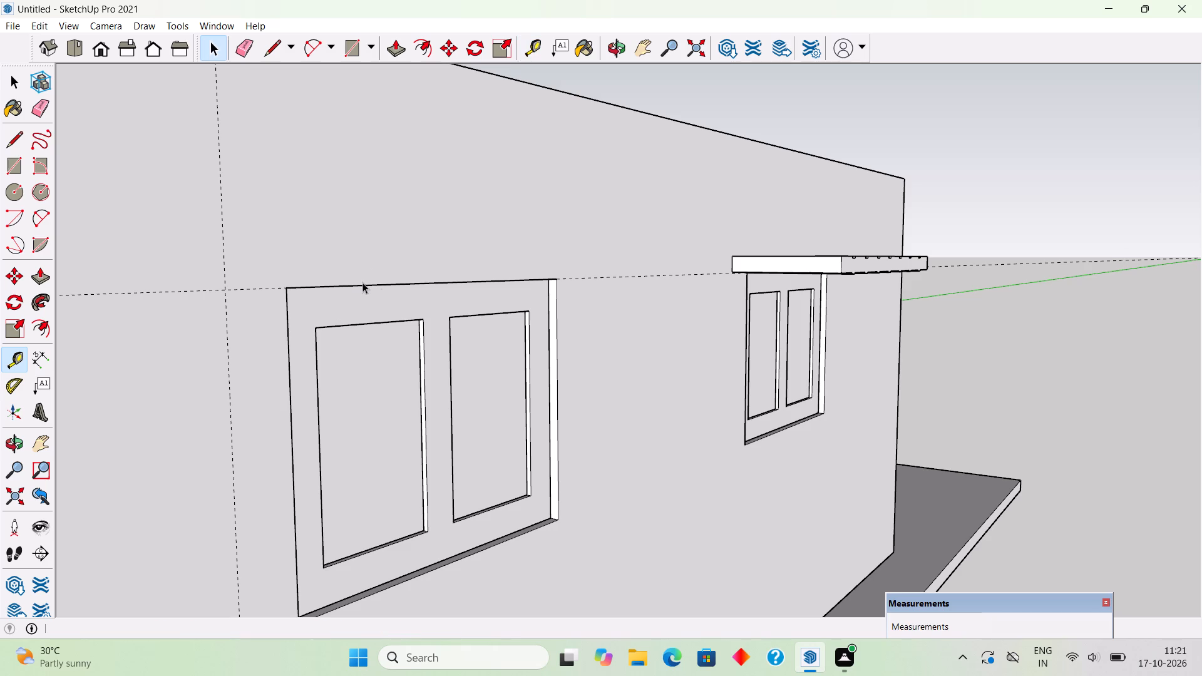
Copy the projection by its lower wall-side corner to the guide intersection above the bare window.
left_click(742, 261)
key("m")
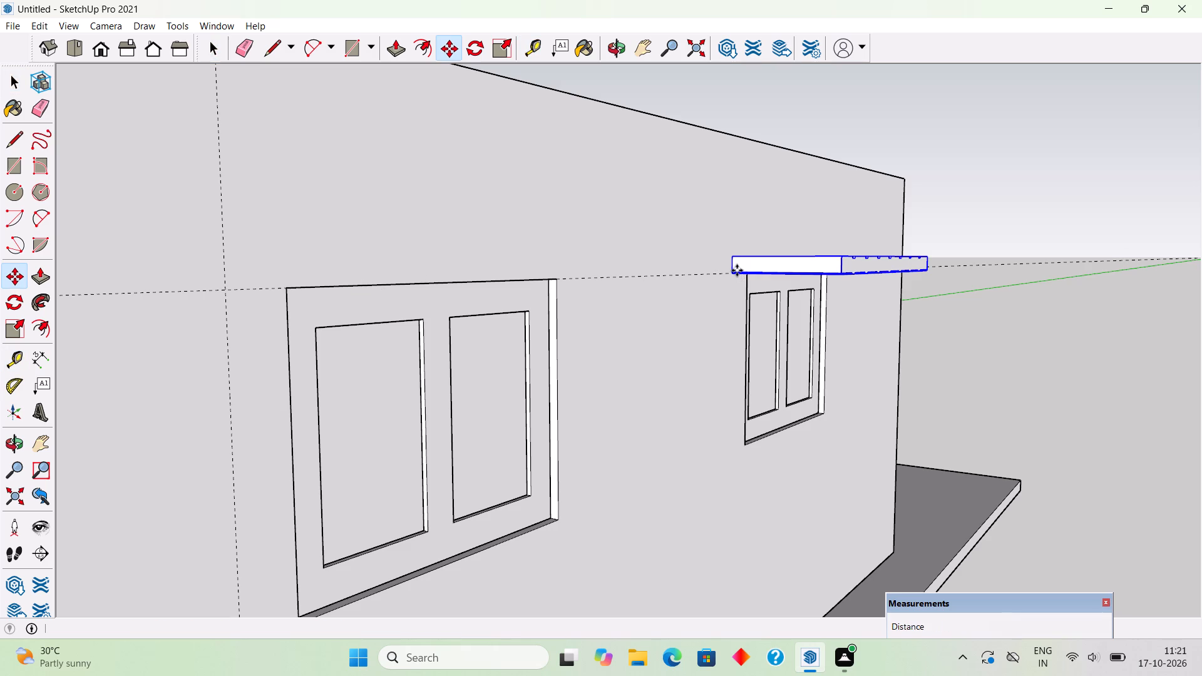
left_click(730, 276)
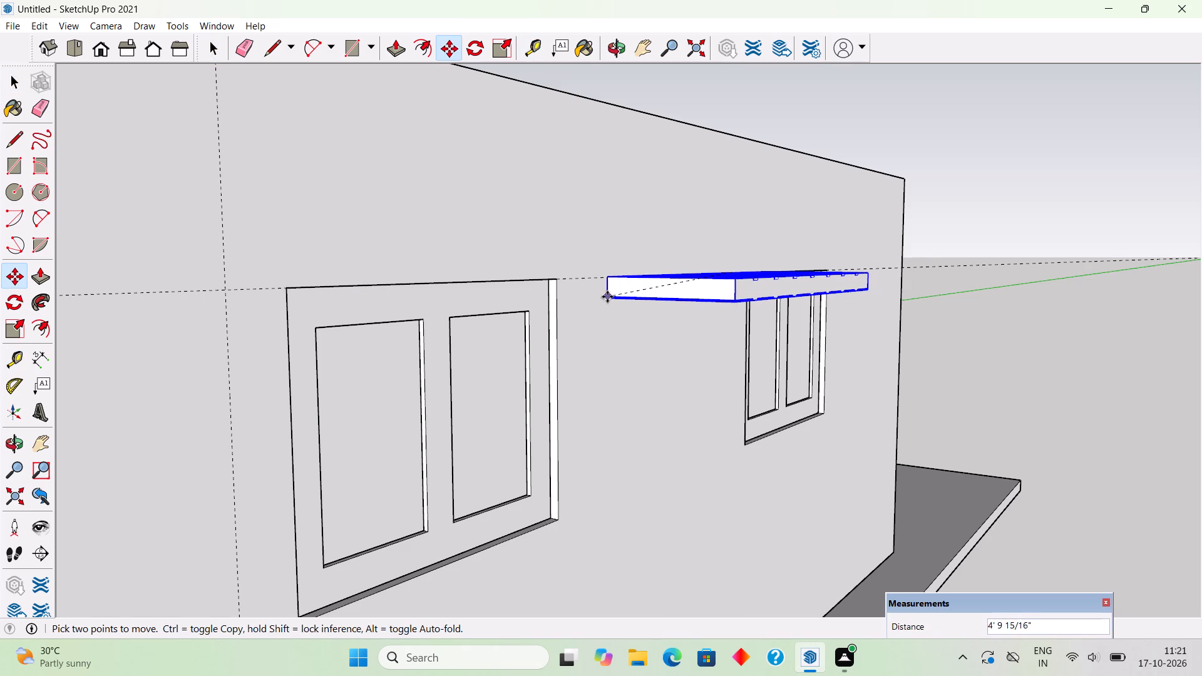
scroll(218, 286, "up", 3)
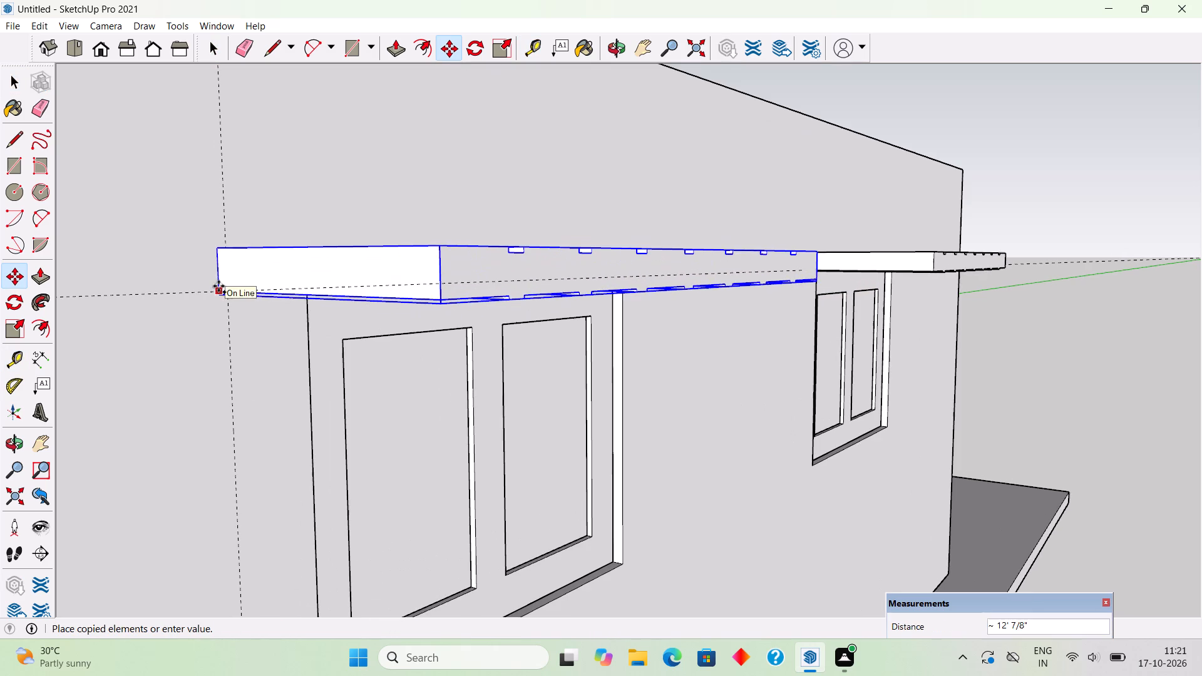
left_click(226, 284)
scroll(227, 284, "down", 6)
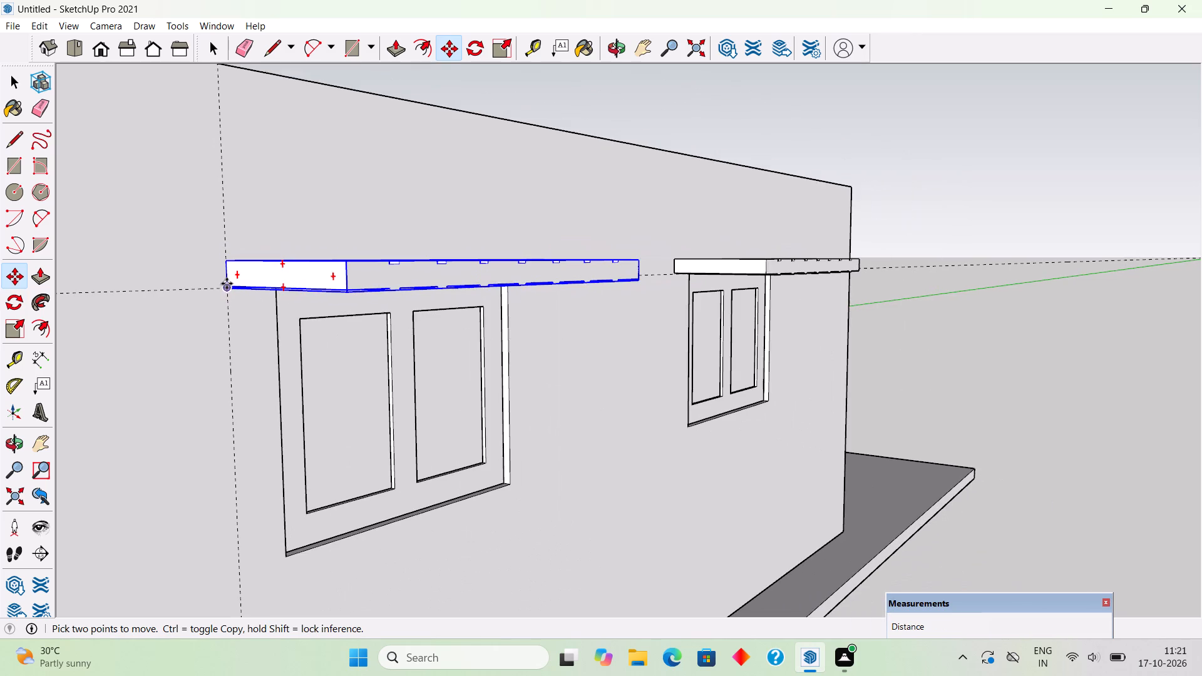
key("space")
scroll(227, 284, "down", 6)
left_click(352, 138)
Examine both projections above the two windows from the front of the wall.
scroll(352, 138, "down", 6)
middle_click_drag(344, 226, 222, 270)
middle_click_drag(202, 224, 111, 197)
scroll(269, 106, "up", 4)
middle_click_drag(503, 301, 490, 272)
scroll(485, 257, "up", 3)
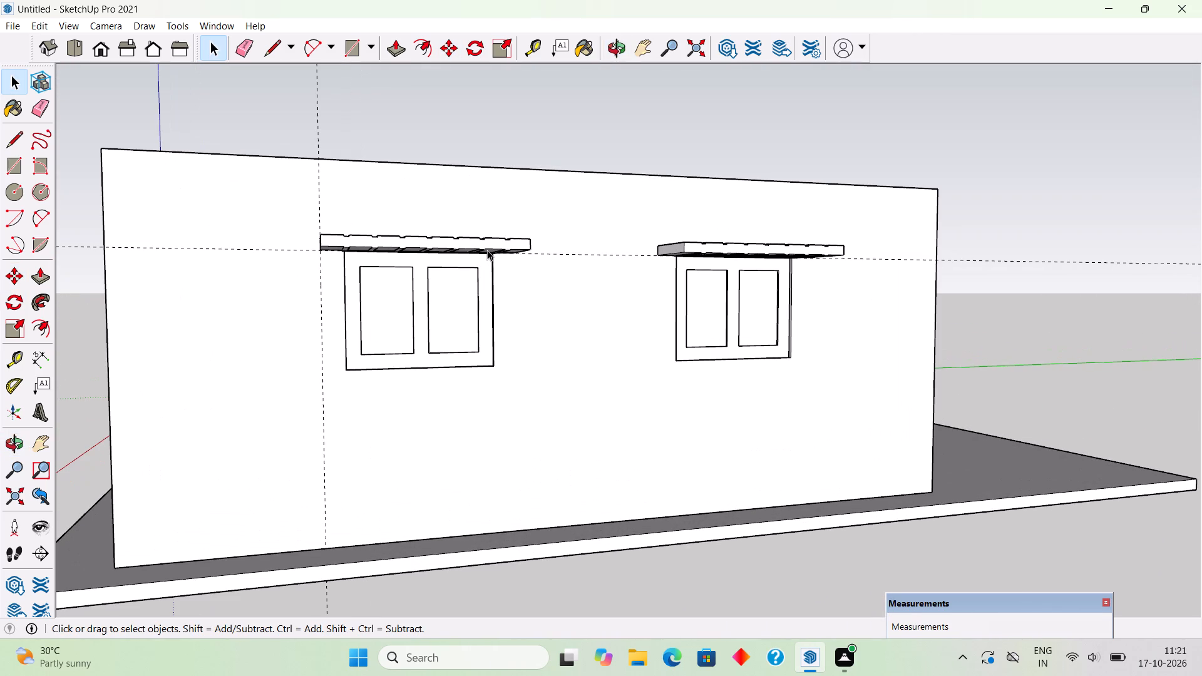
scroll(487, 250, "up", 2)
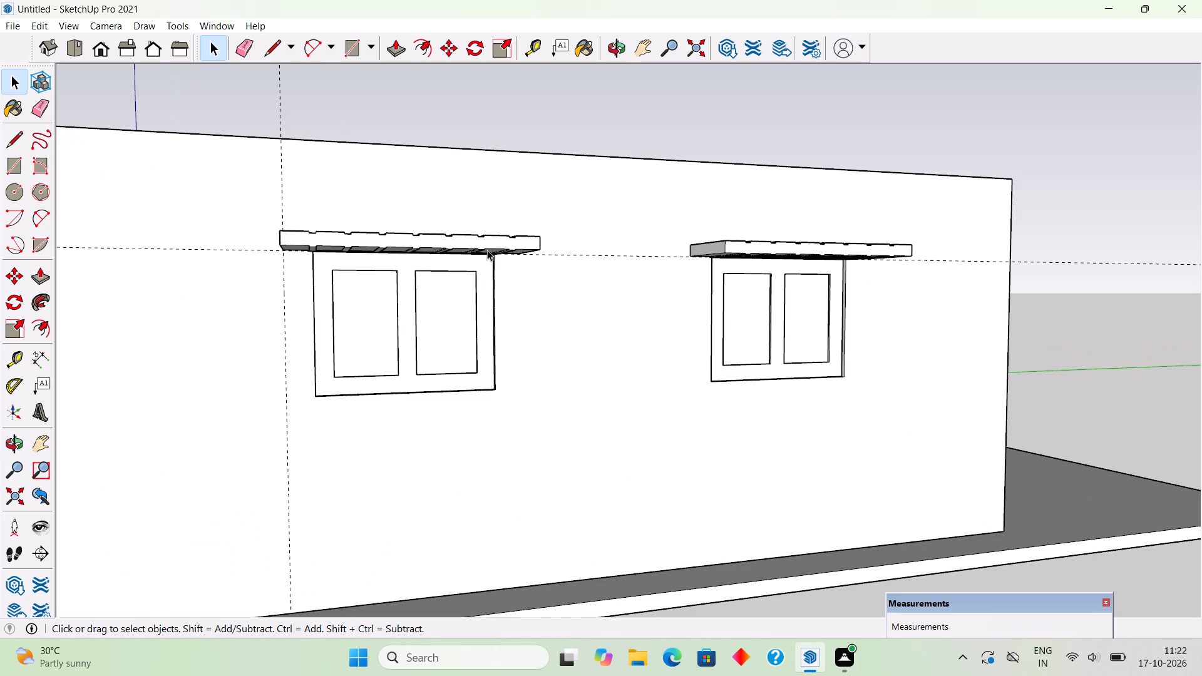
scroll(526, 443, "up", 1)
Paint both window frames with the dark grey Color M07 from the Colors collection.
key("b")
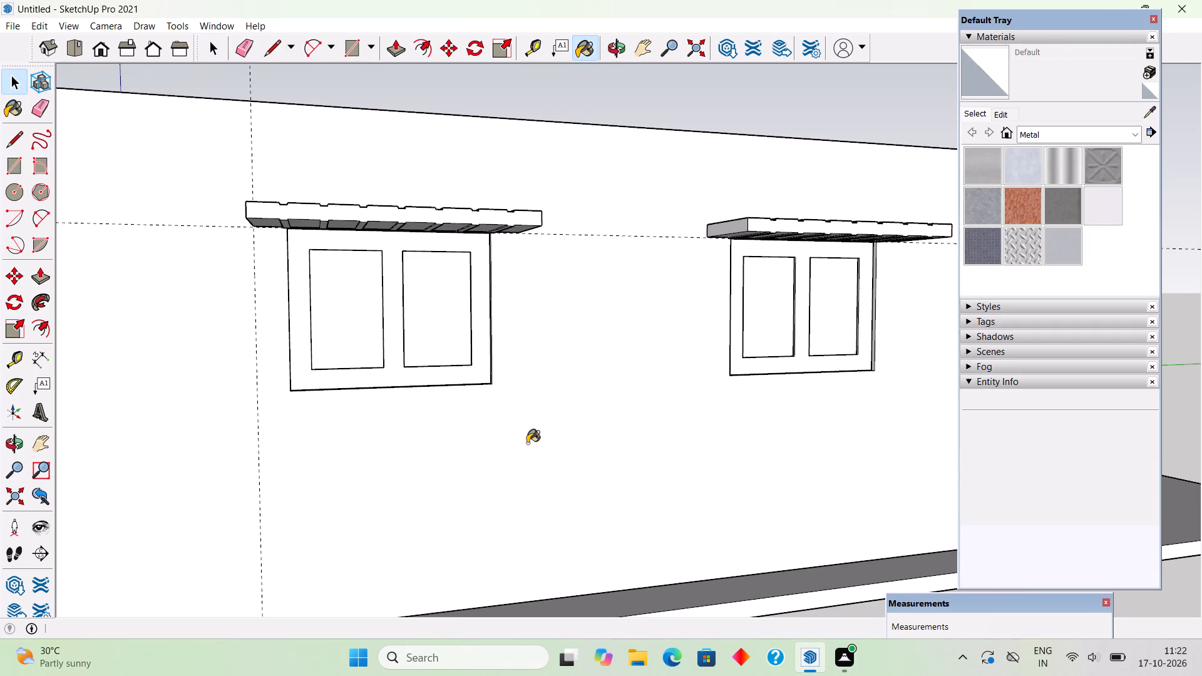
scroll(527, 443, "down", 5)
scroll(754, 305, "up", 4)
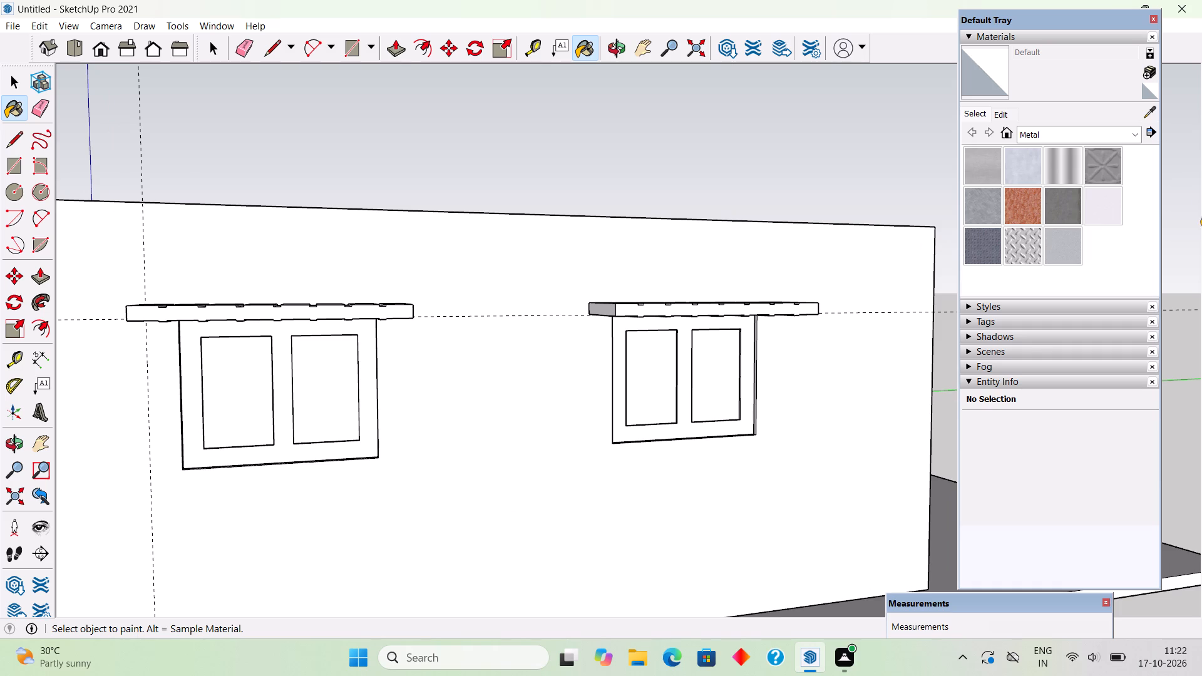
left_click(1035, 126)
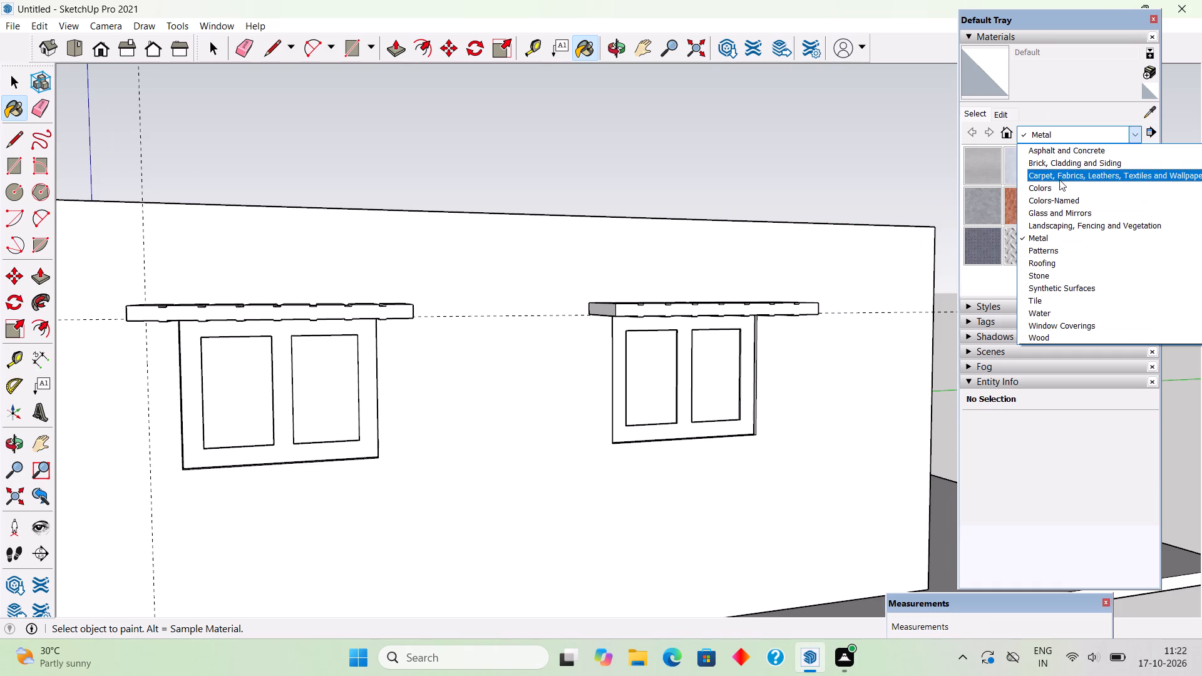
left_click(1061, 188)
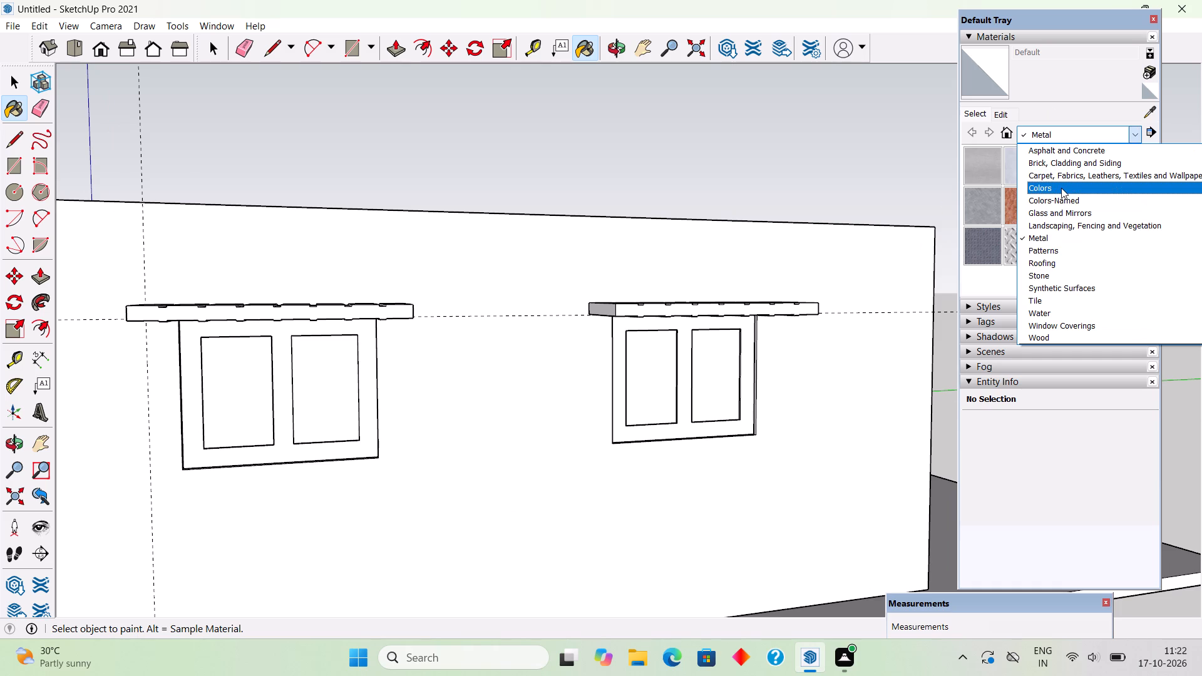
scroll(1061, 188, "down", 3)
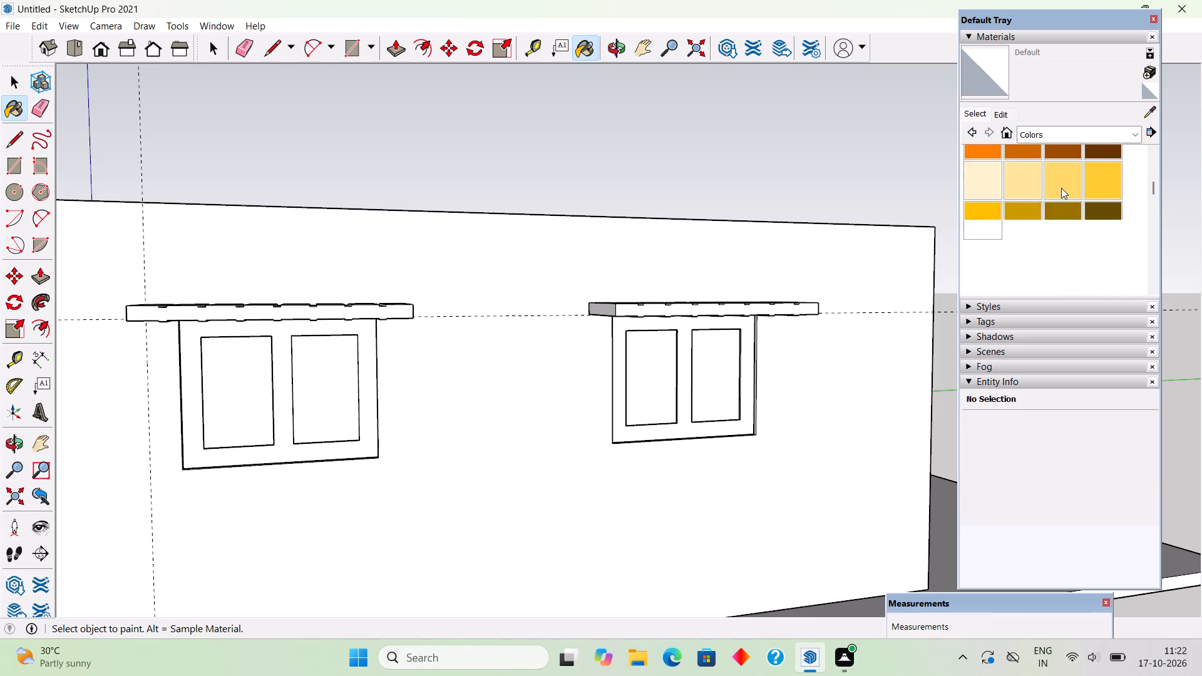
scroll(1061, 188, "down", 11)
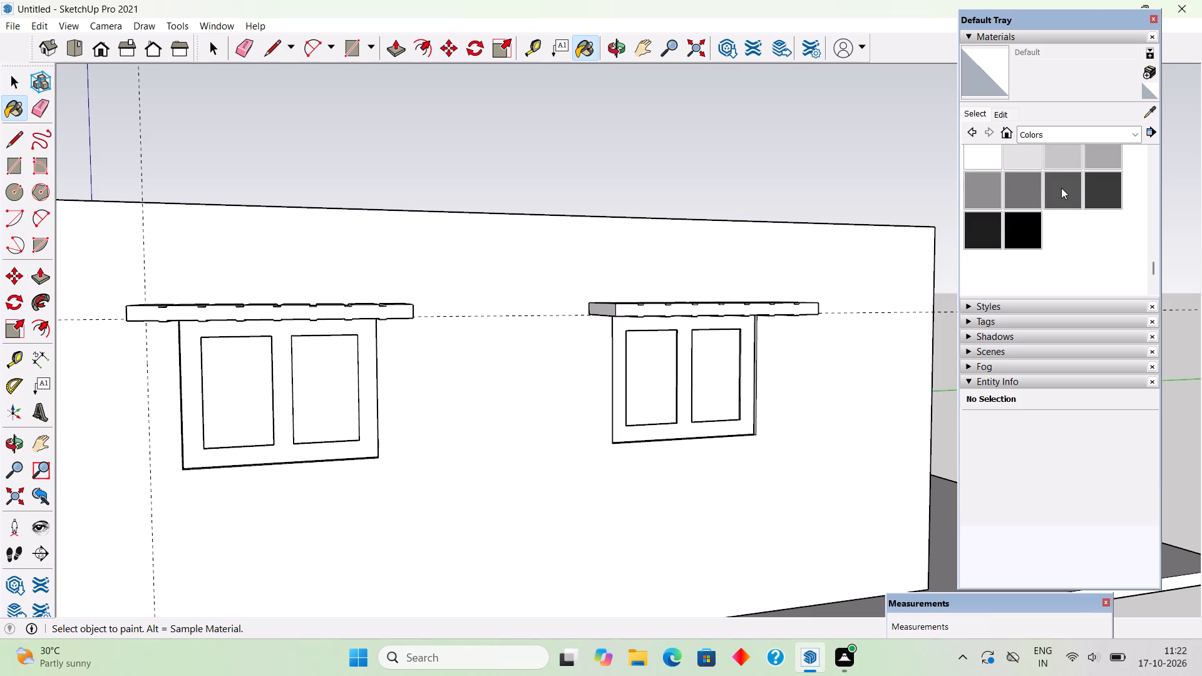
scroll(1061, 188, "up", 1)
left_click(1110, 200)
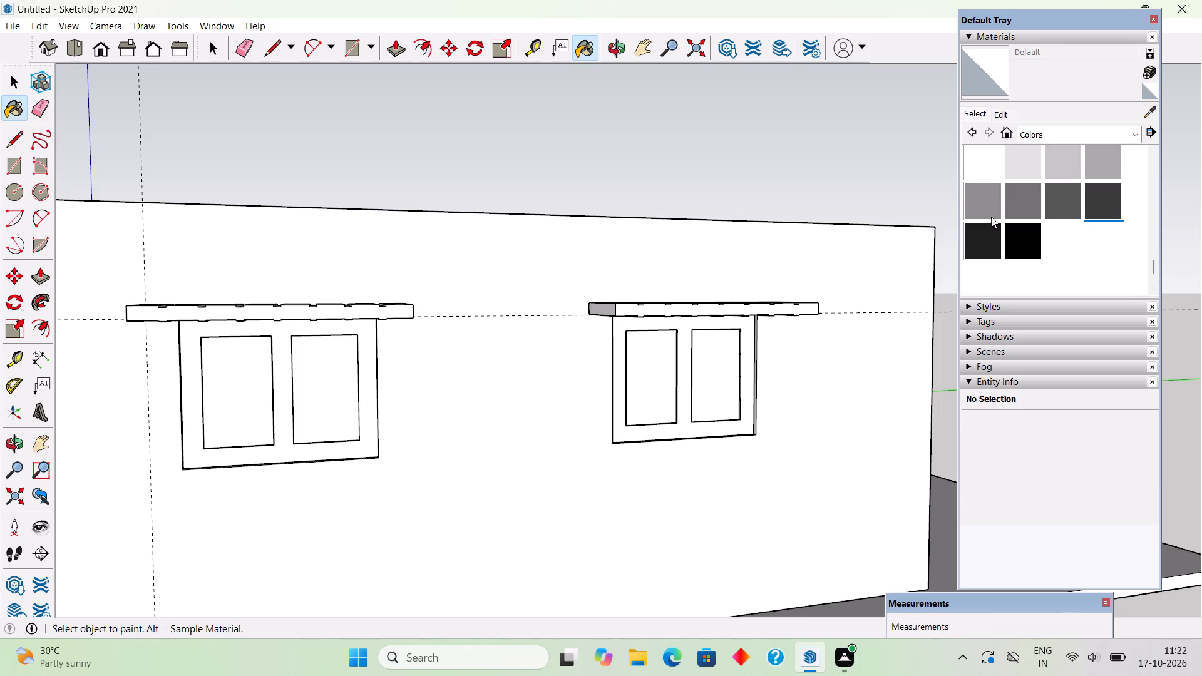
scroll(737, 351, "up", 5)
left_click(747, 337)
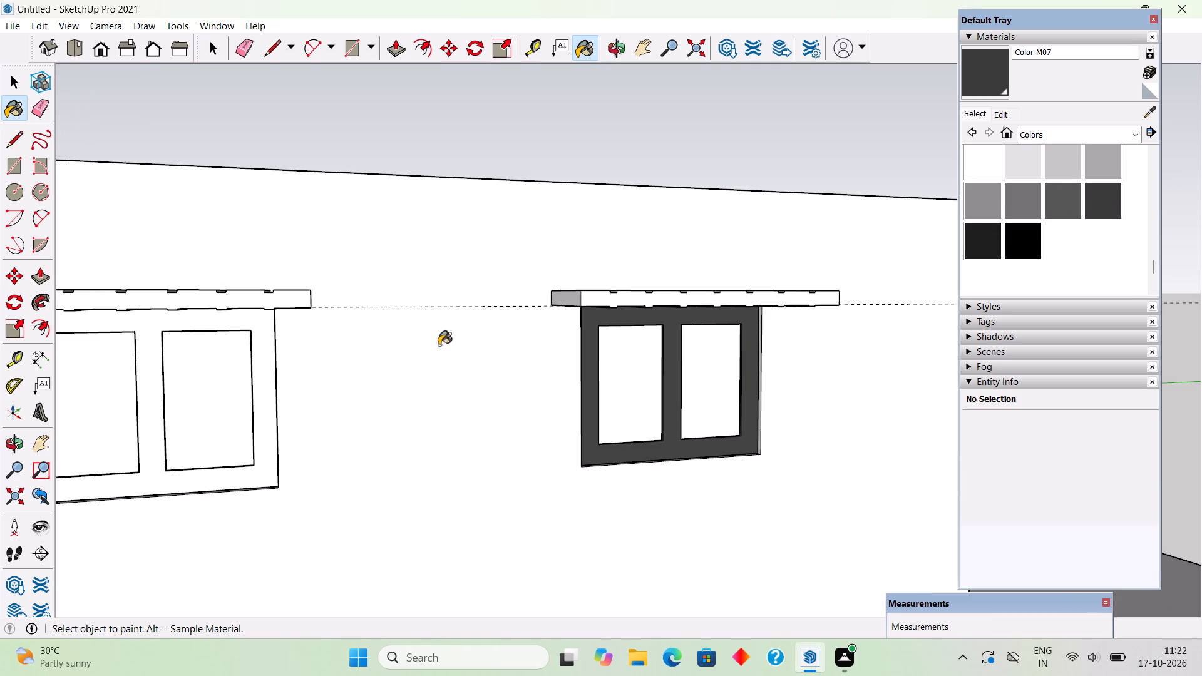
left_click(157, 372)
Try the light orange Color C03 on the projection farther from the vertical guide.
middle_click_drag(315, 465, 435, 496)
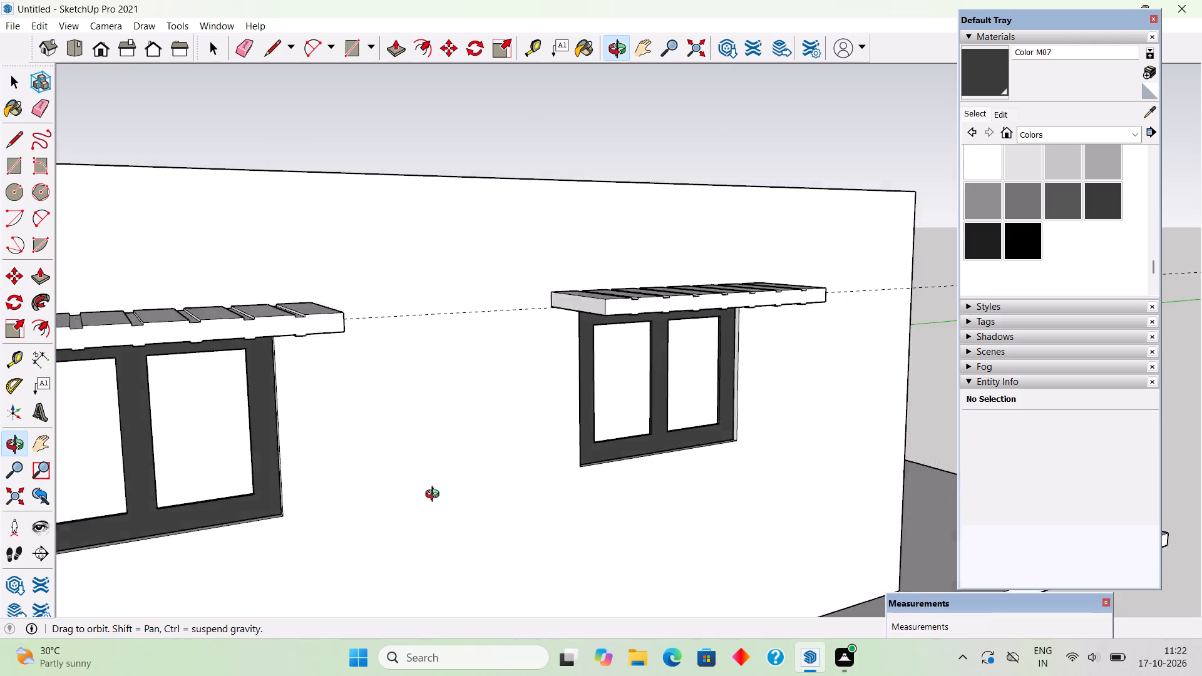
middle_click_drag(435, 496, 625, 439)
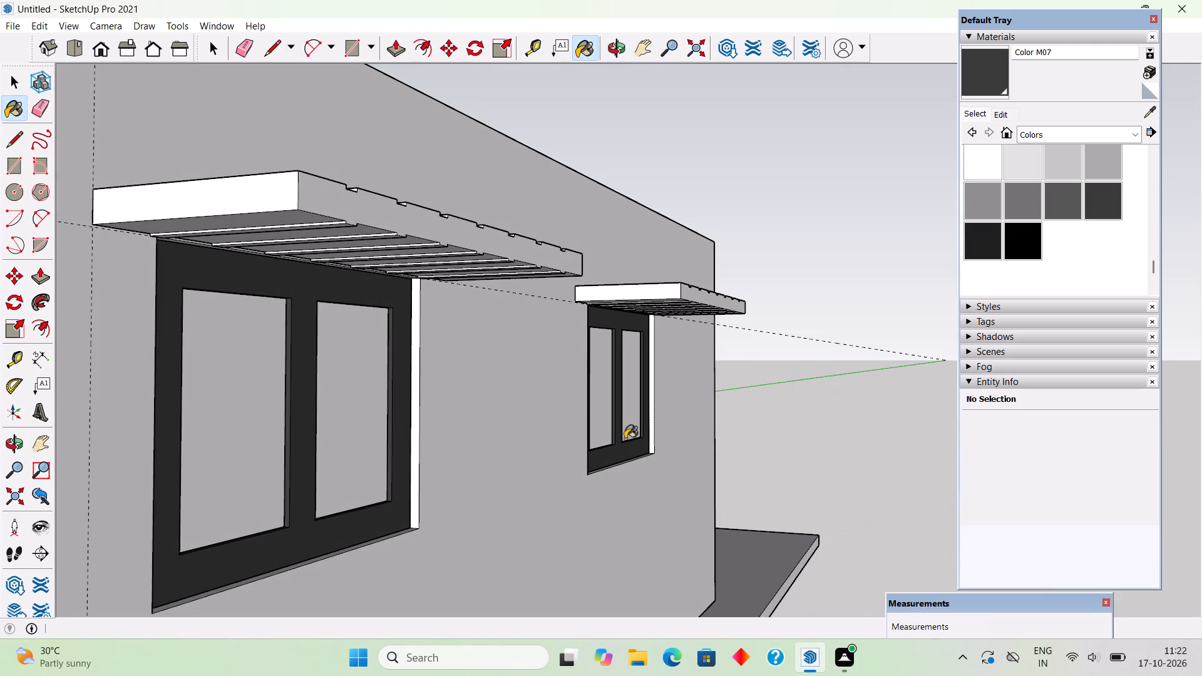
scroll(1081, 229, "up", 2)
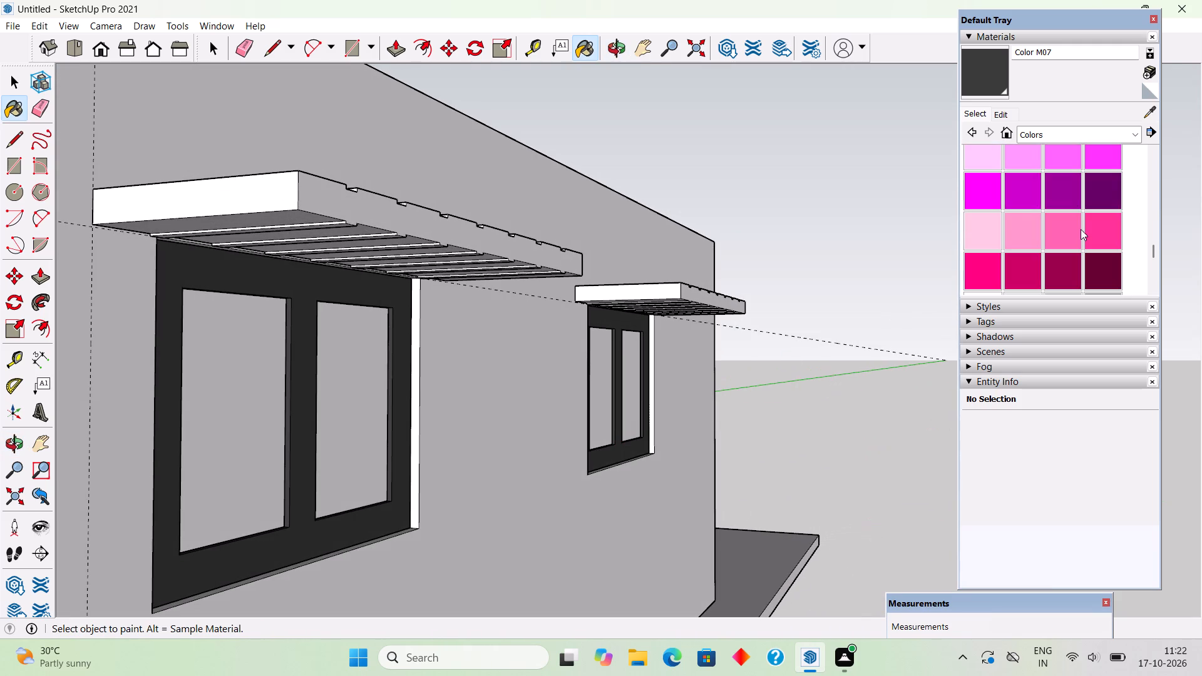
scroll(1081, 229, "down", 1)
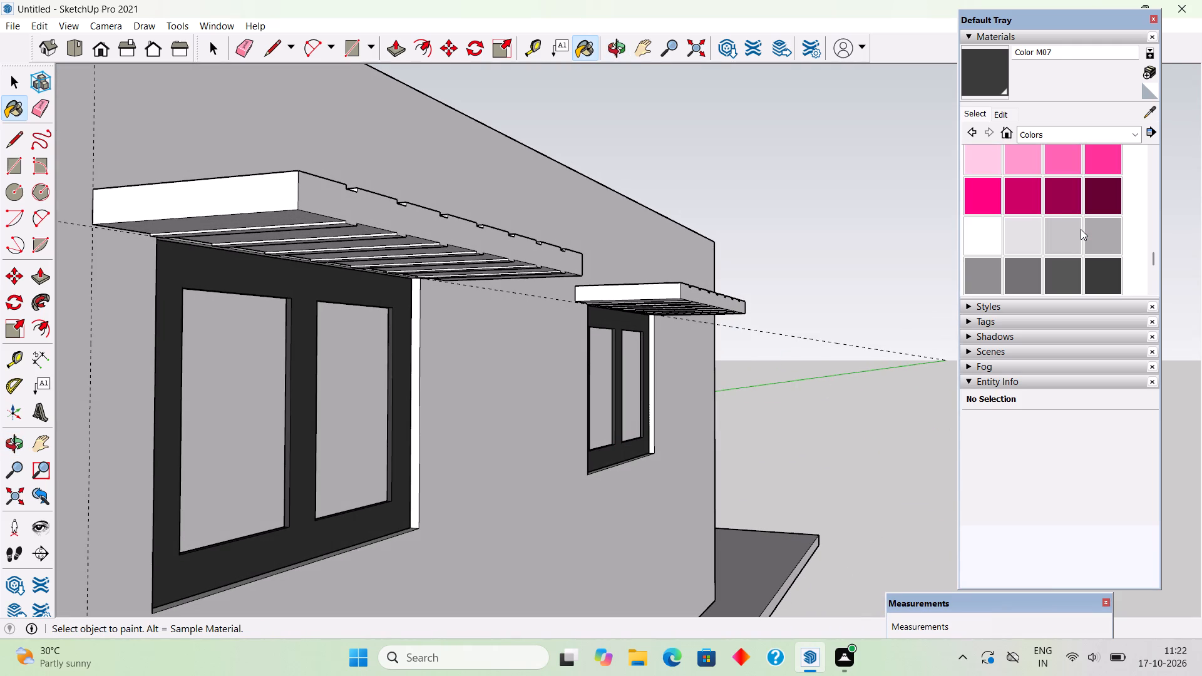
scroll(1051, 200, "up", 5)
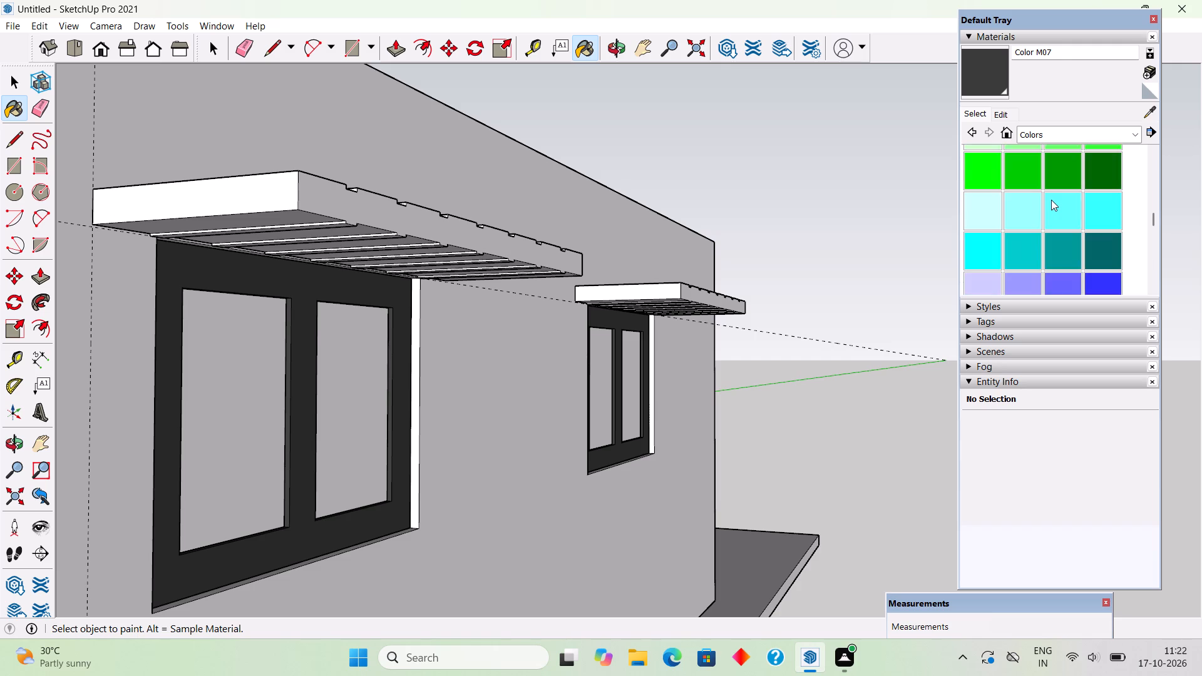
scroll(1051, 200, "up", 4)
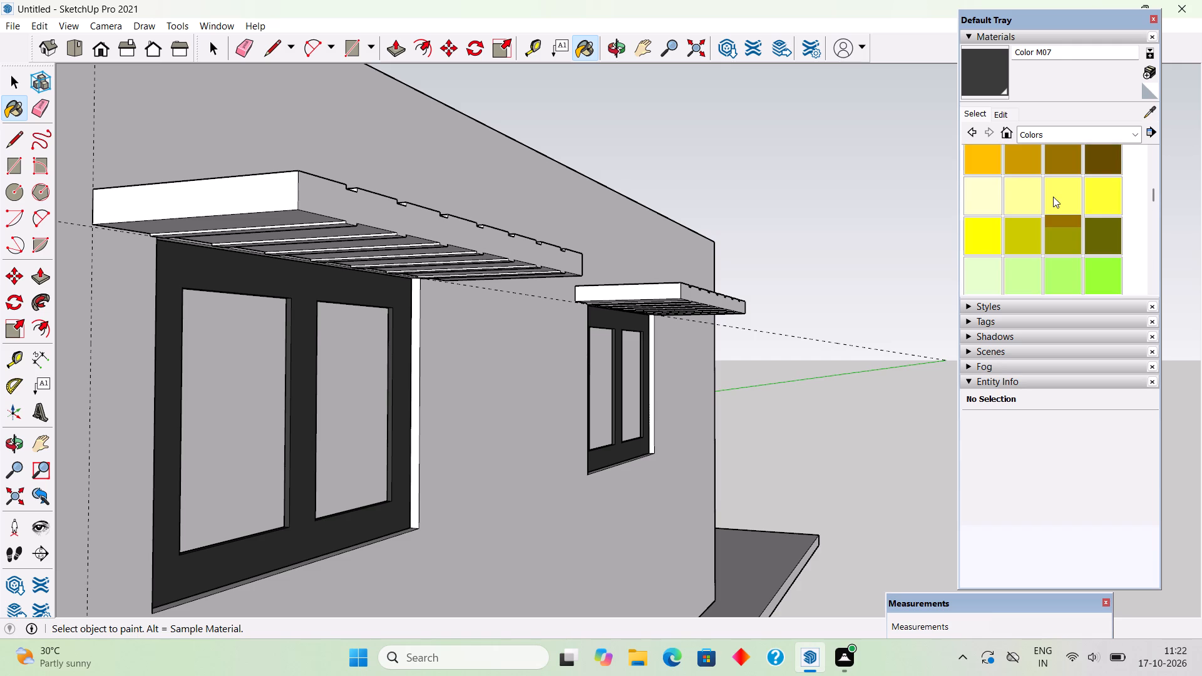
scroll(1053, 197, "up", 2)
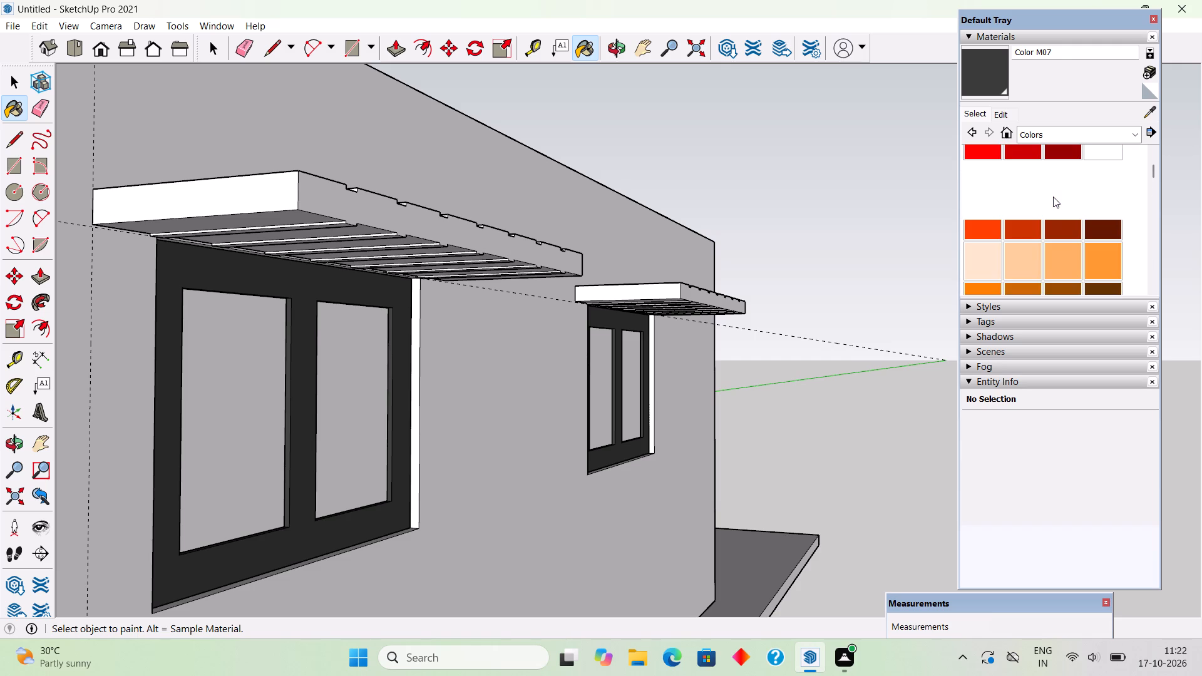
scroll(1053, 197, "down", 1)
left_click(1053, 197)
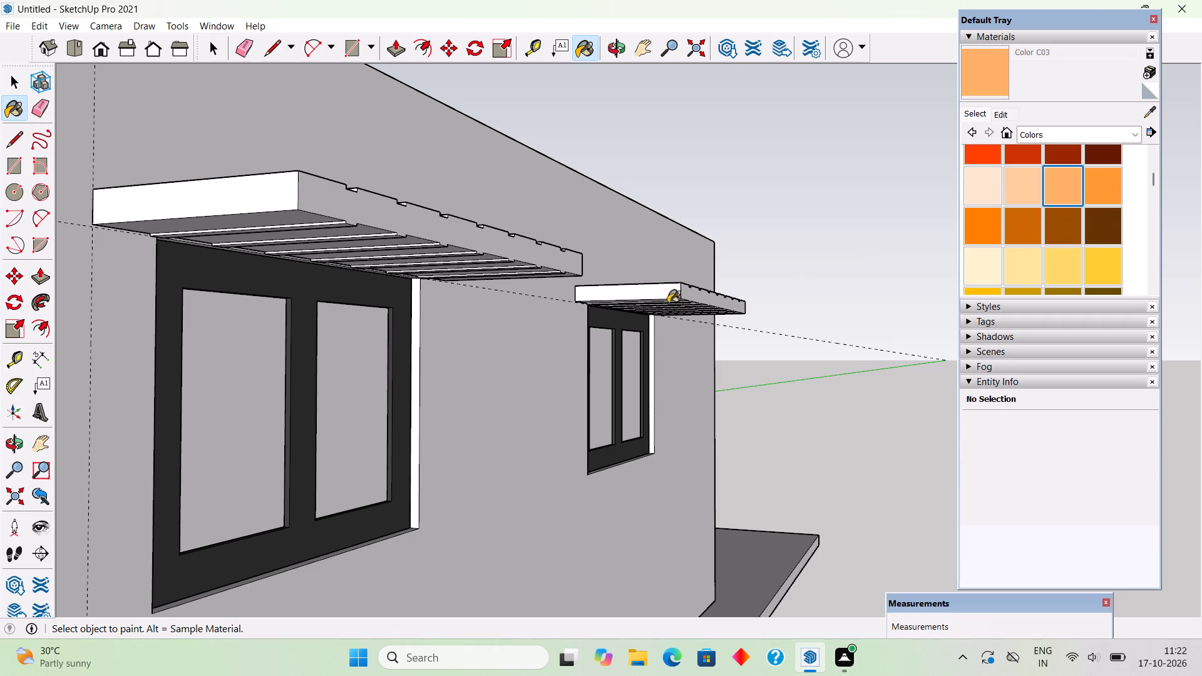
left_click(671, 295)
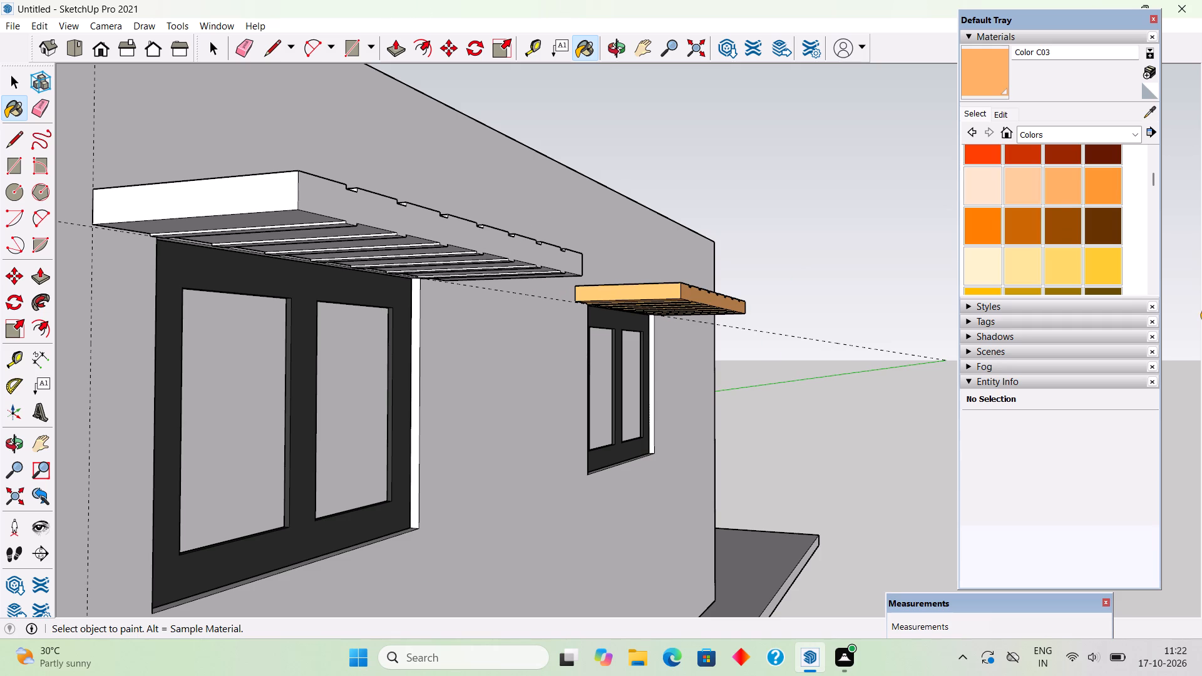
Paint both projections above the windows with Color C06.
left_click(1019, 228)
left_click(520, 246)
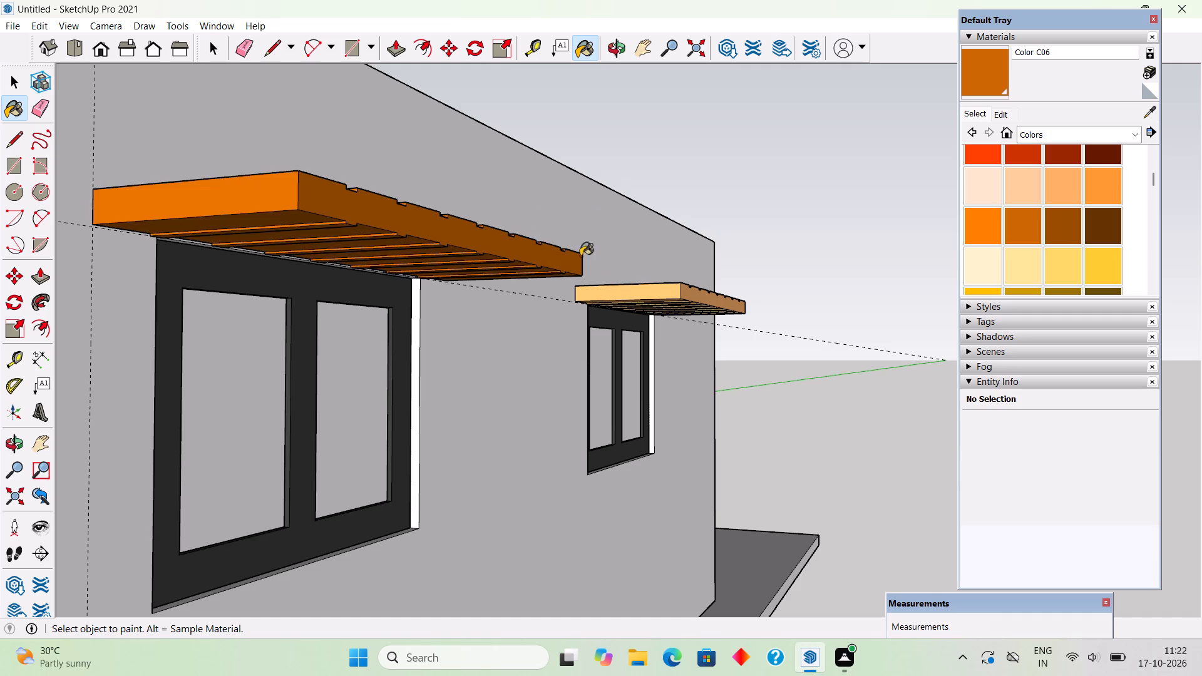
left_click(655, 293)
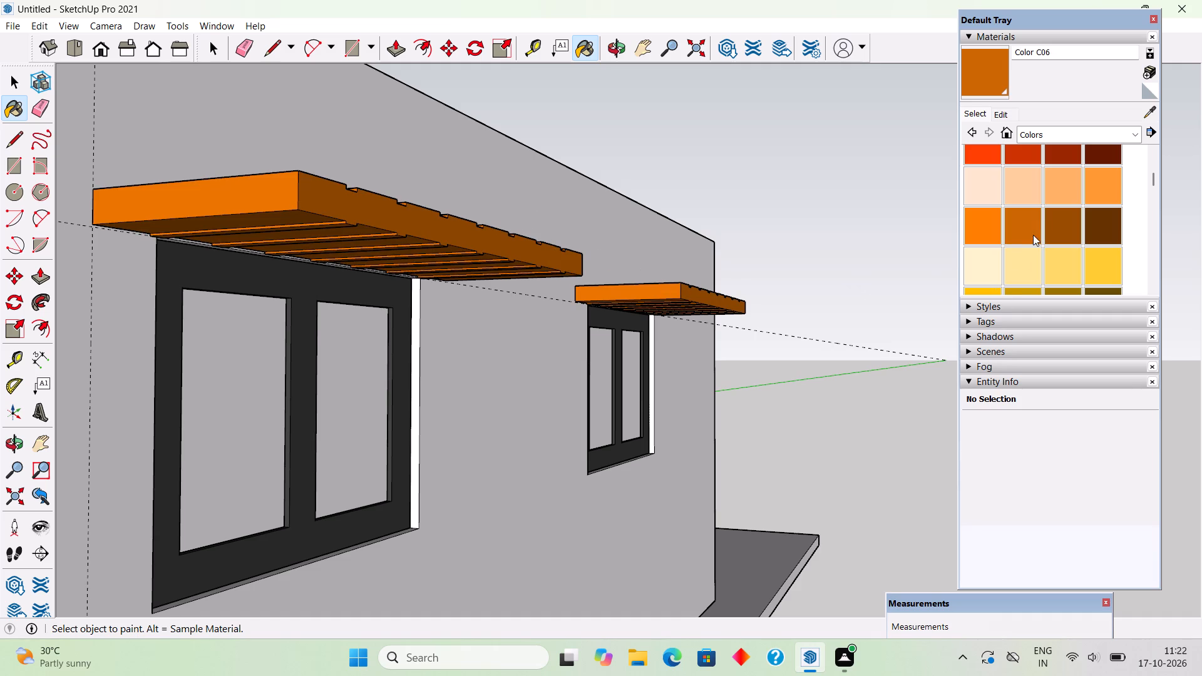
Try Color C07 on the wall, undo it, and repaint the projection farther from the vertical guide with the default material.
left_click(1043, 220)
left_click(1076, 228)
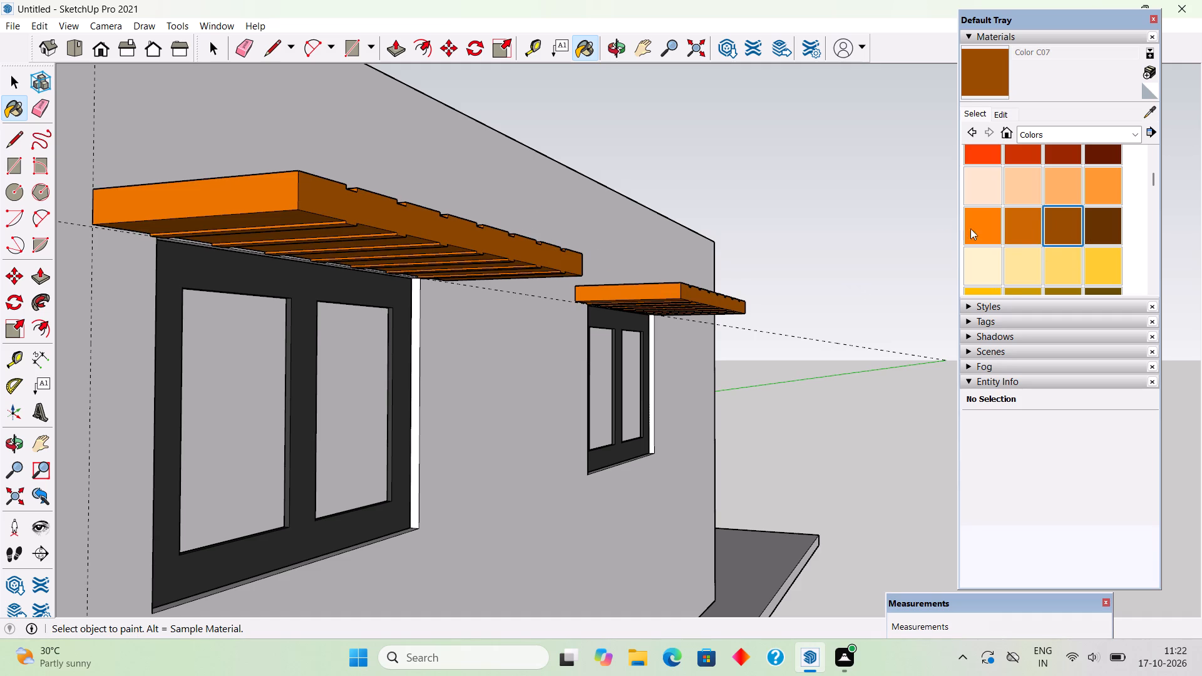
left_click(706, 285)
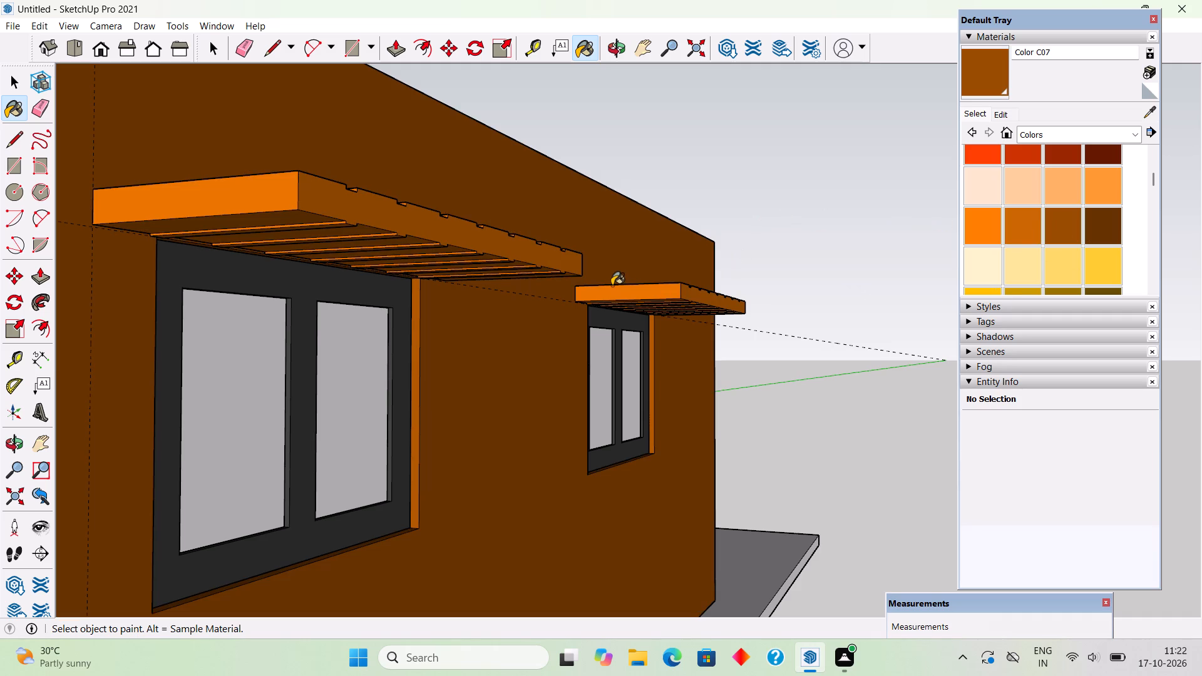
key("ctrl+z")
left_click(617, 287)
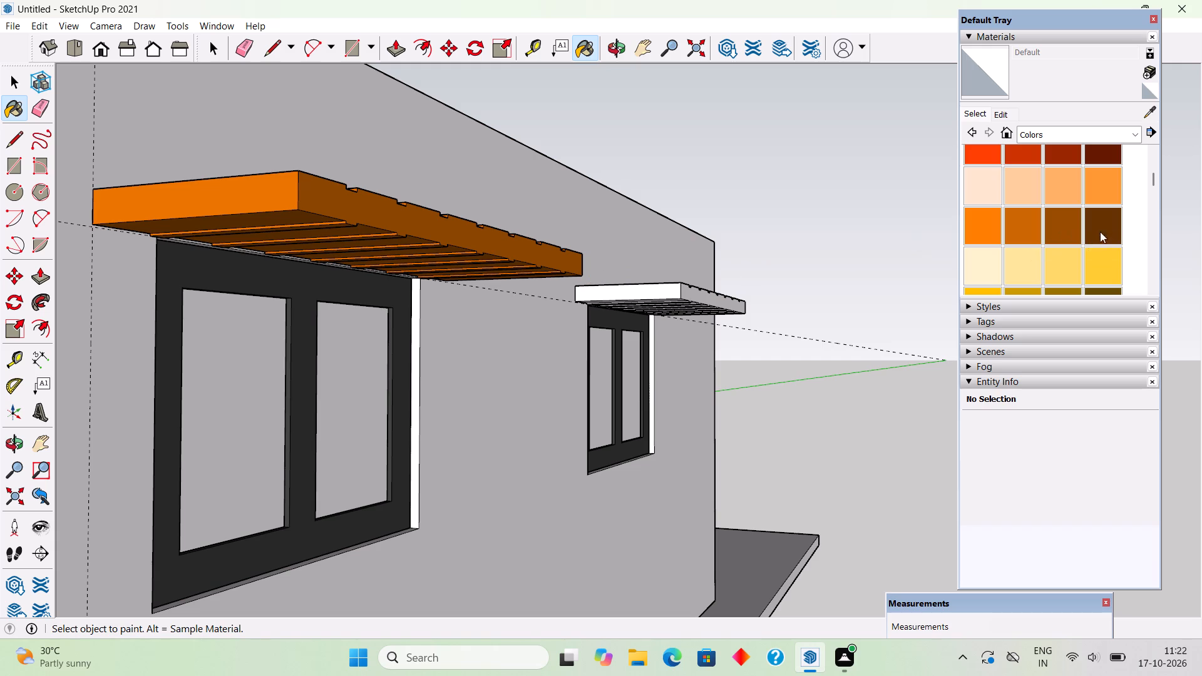
Paint both projections above the windows with the olive-brown Color D07.
scroll(1079, 236, "down", 1)
left_click(1079, 236)
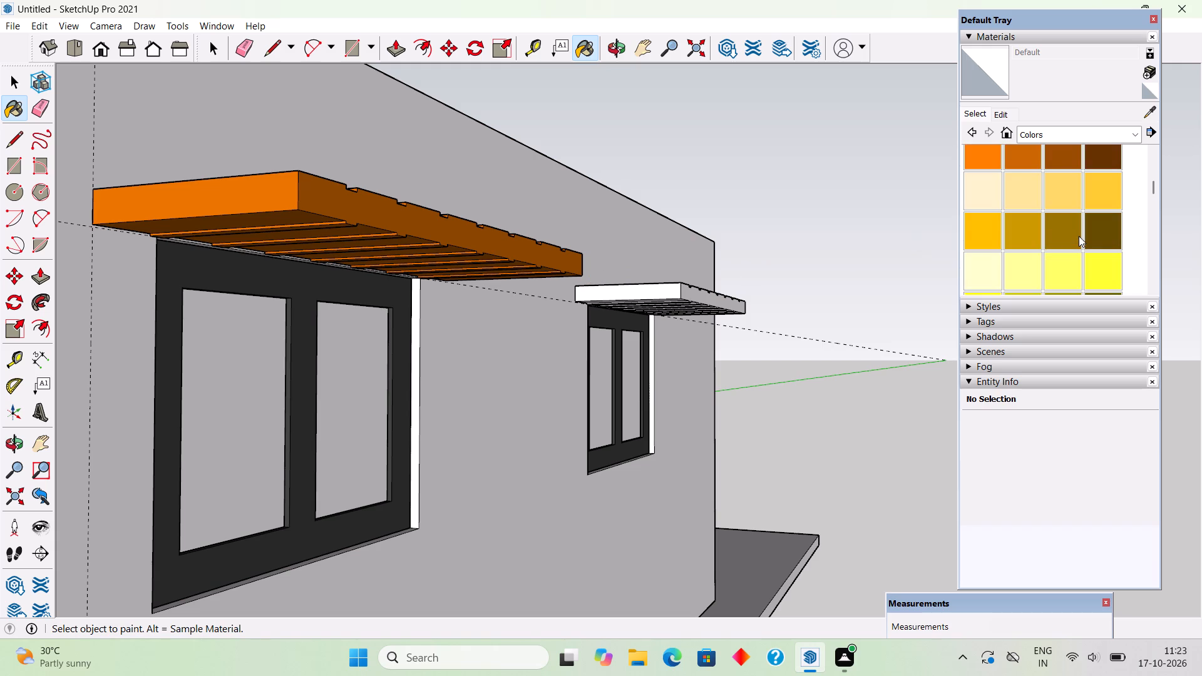
left_click(699, 294)
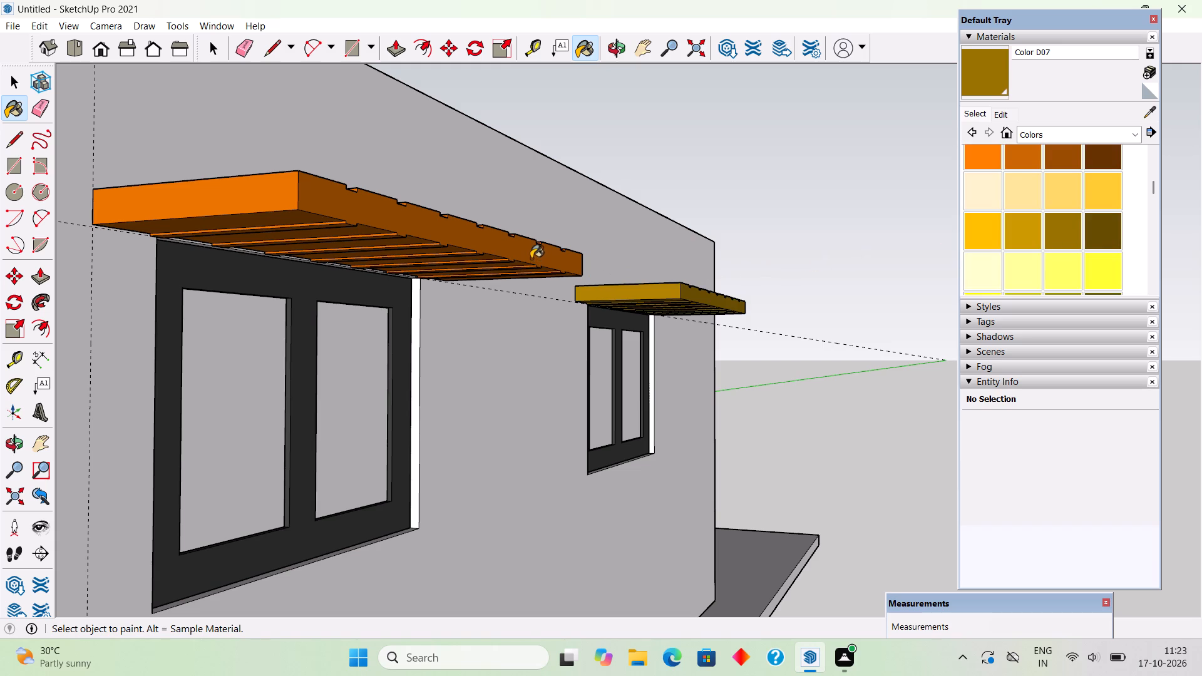
left_click(531, 259)
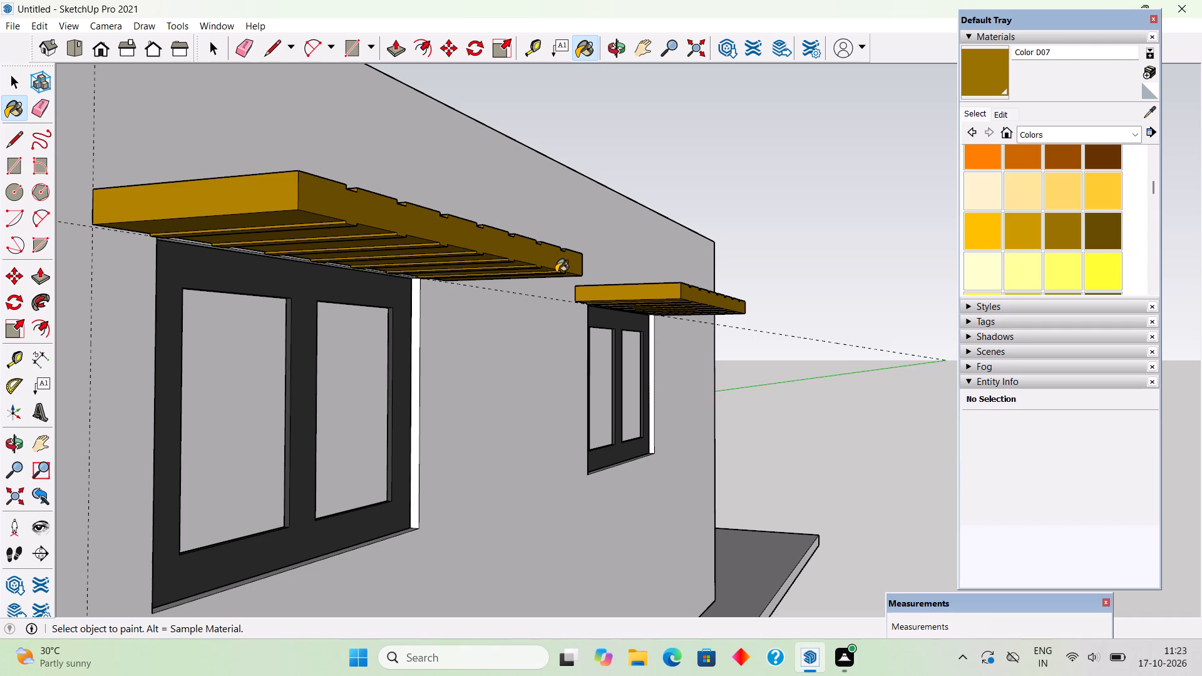
Darken the Color D07 material slightly by lowering its brightness beside the colour wheel.
left_click(995, 111)
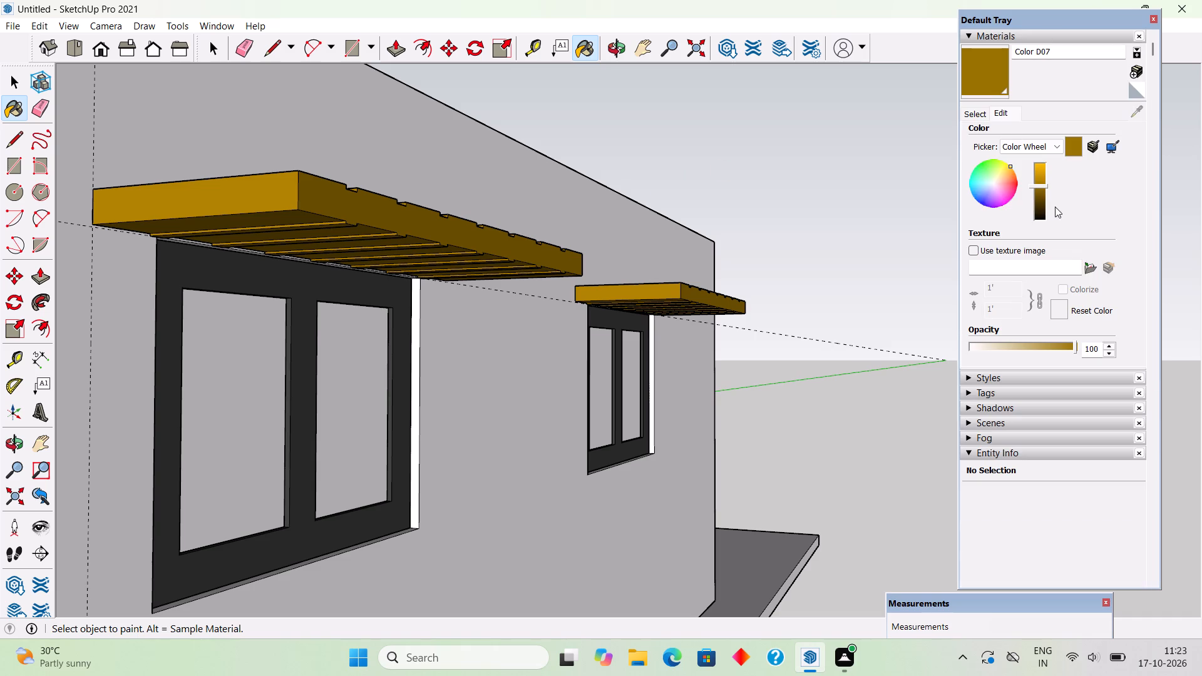
left_click_drag(1043, 185, 1043, 192)
left_click_drag(1043, 192, 1043, 192)
key("space")
left_click(902, 210)
left_click(902, 210)
key("space")
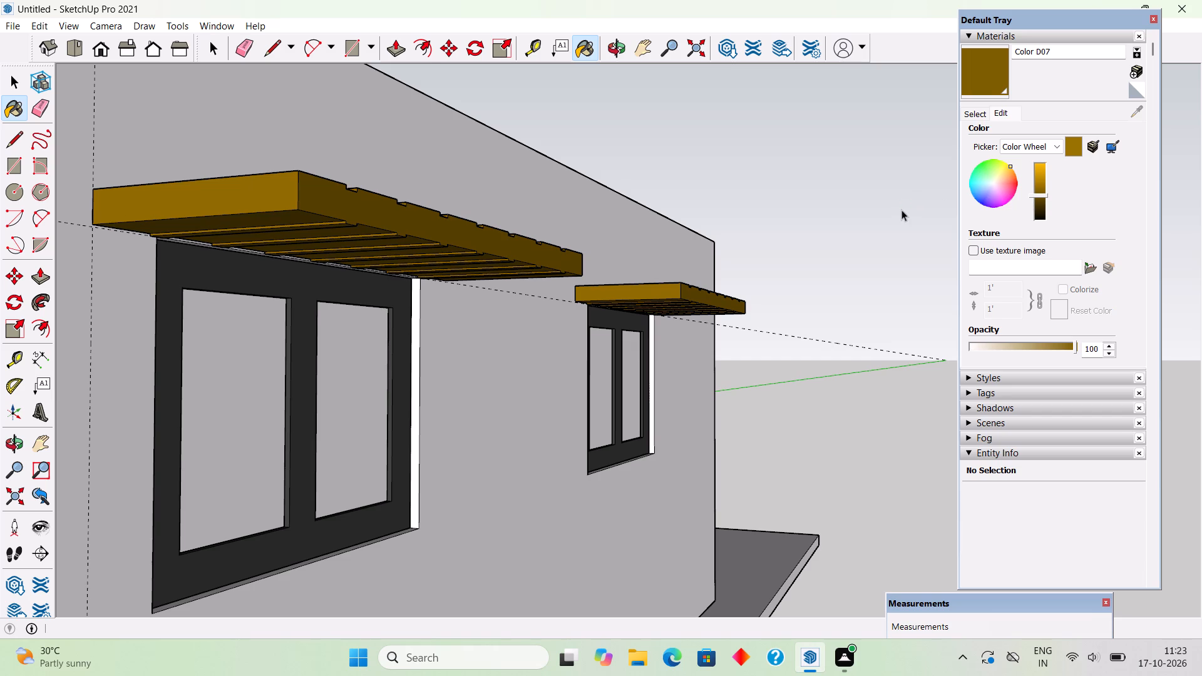
Examine the painted projections and window frames from the building's end, from below and along the wall.
scroll(902, 210, "down", 5)
middle_click_drag(791, 405, 605, 433)
scroll(606, 434, "down", 9)
middle_click_drag(706, 386, 943, 329)
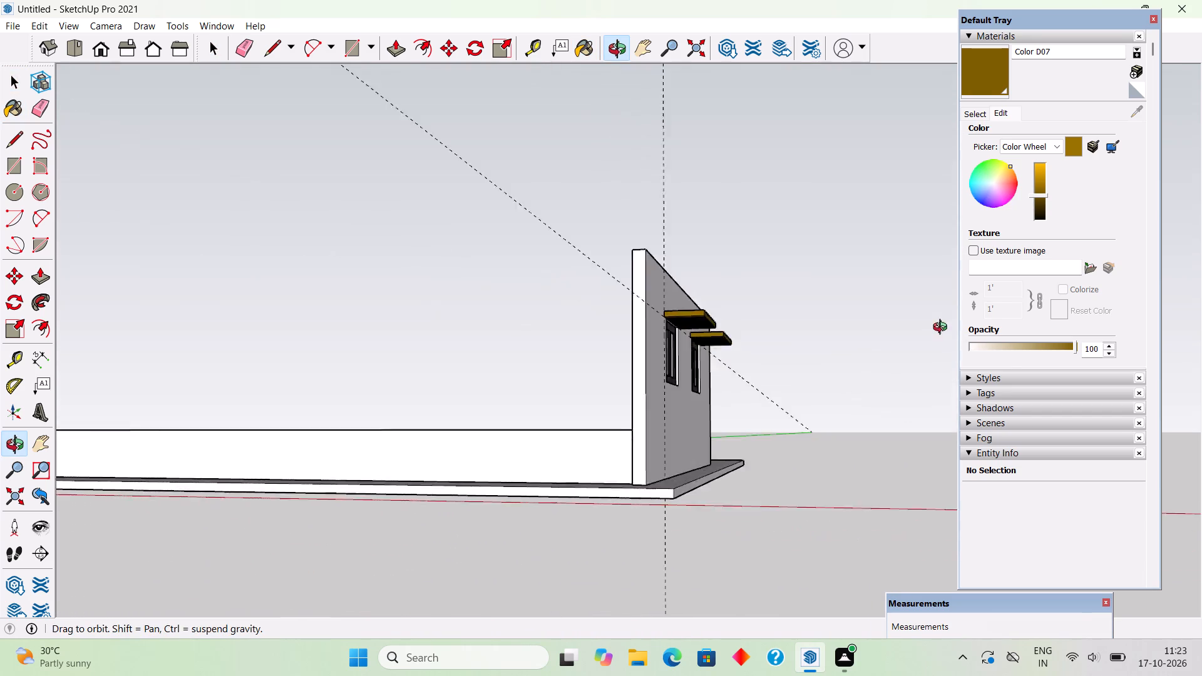
middle_click_drag(943, 329, 1010, 359)
scroll(692, 364, "up", 6)
middle_click_drag(783, 392, 715, 344)
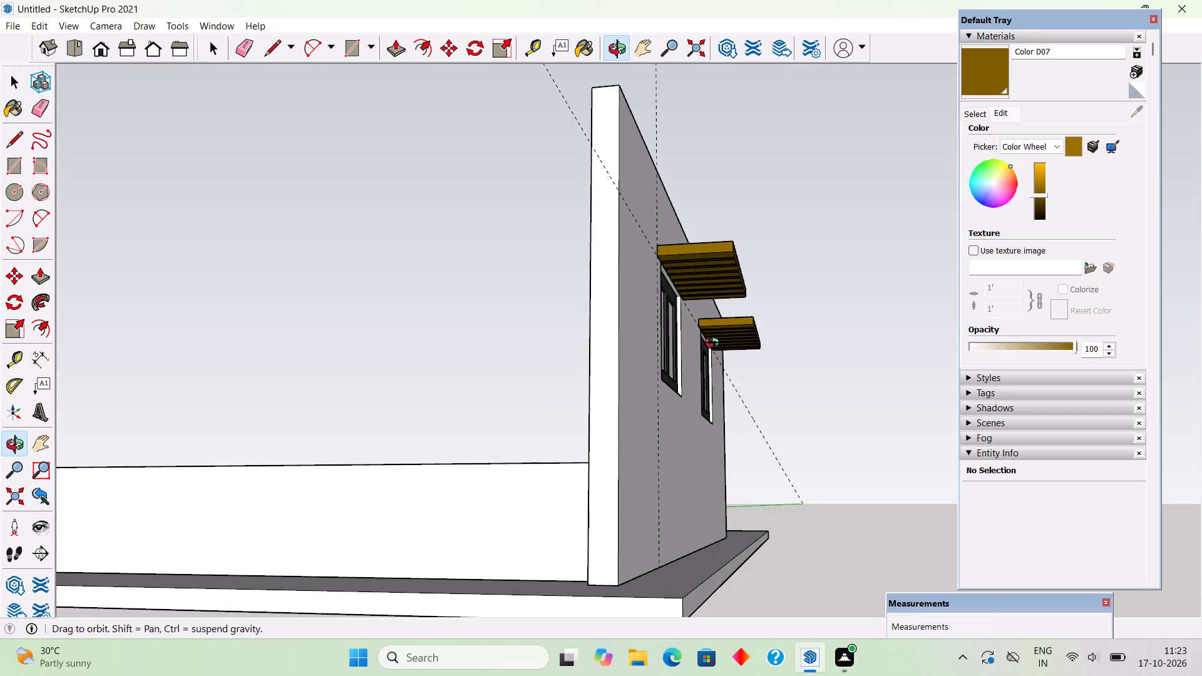
middle_click_drag(715, 344, 629, 341)
middle_click_drag(629, 341, 558, 378)
scroll(667, 260, "up", 5)
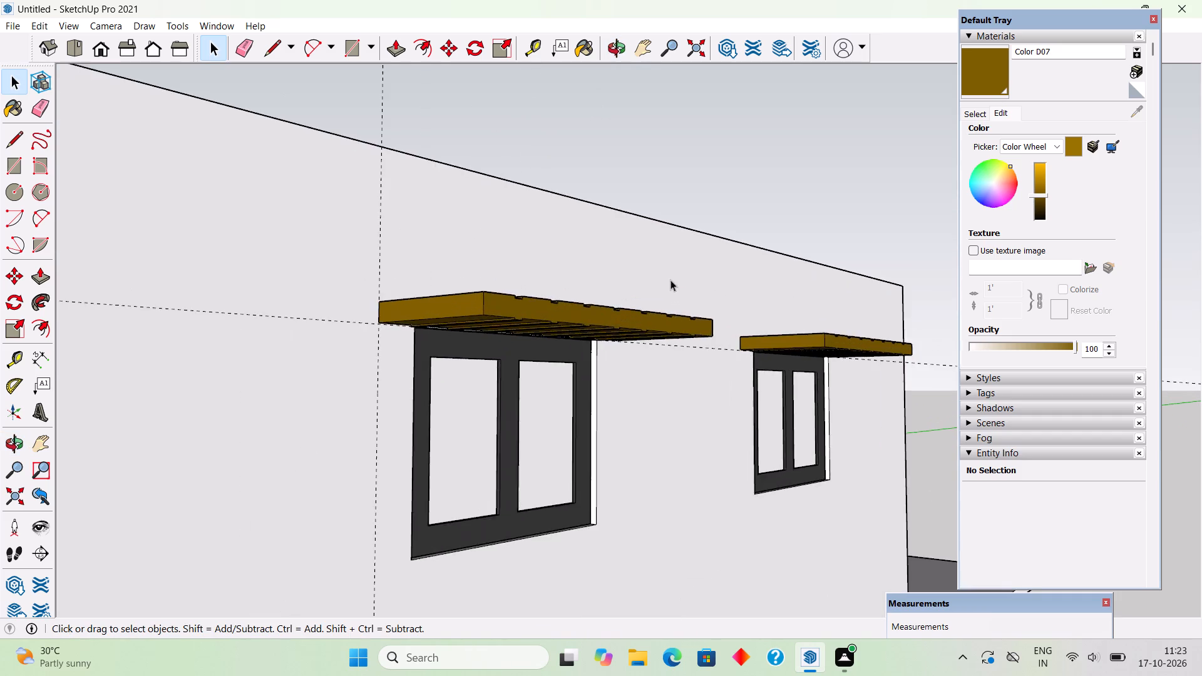
Scale the projection nearer the vertical guide to about 0.8 of its depth, pulling its front edge towards the wall.
middle_click_drag(669, 305, 677, 433)
scroll(641, 448, "up", 4)
left_click(642, 444)
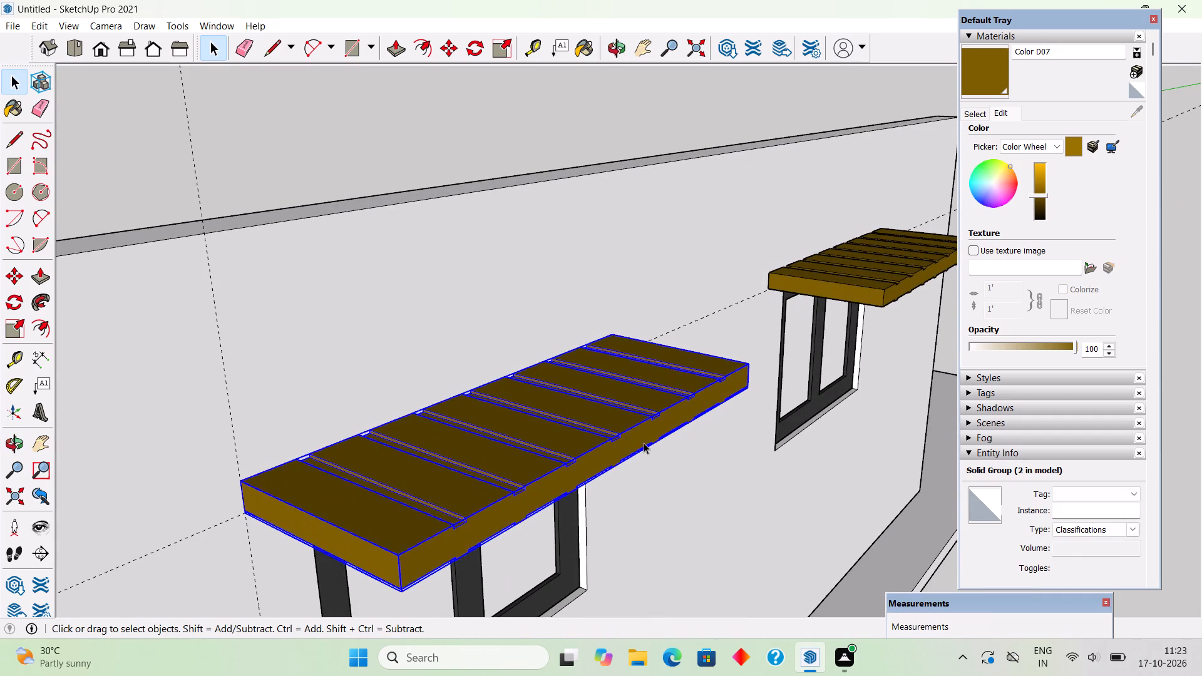
triple_click(640, 441)
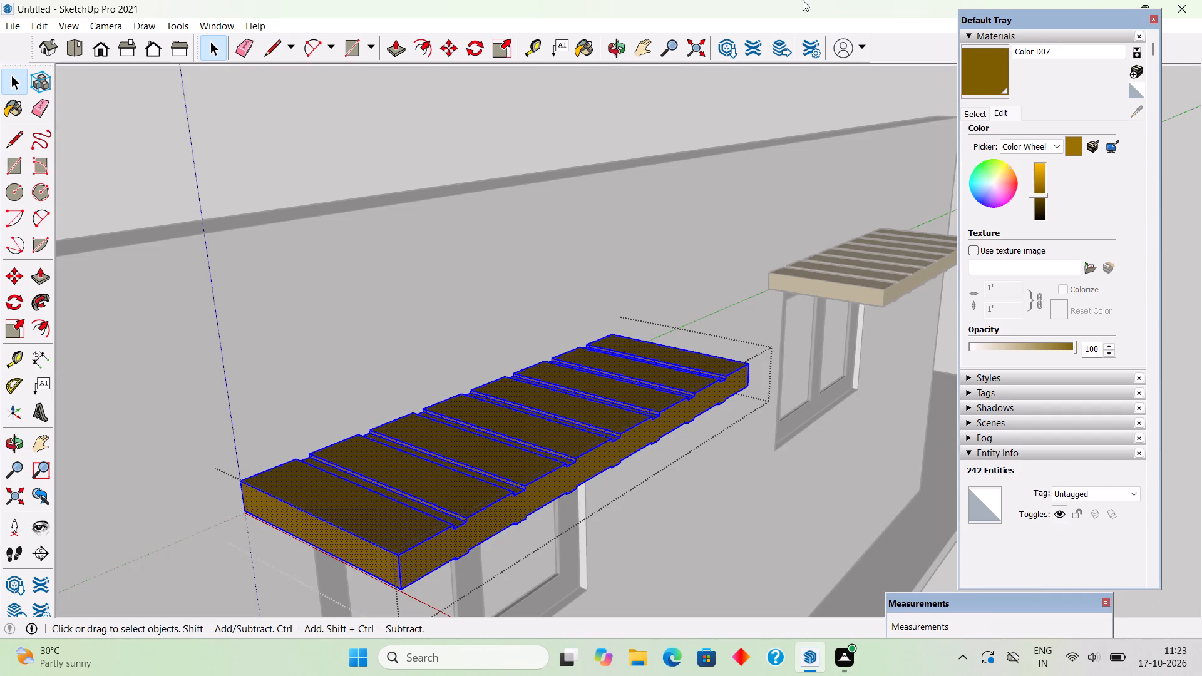
left_click(424, 154)
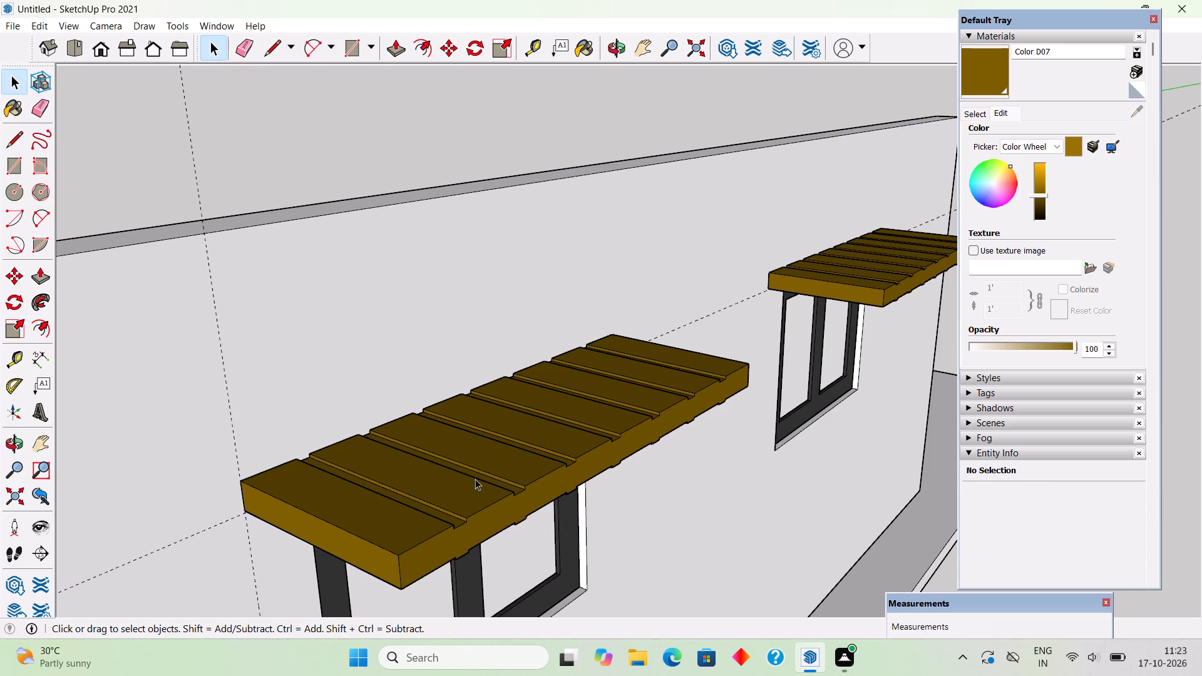
left_click(475, 479)
key("s")
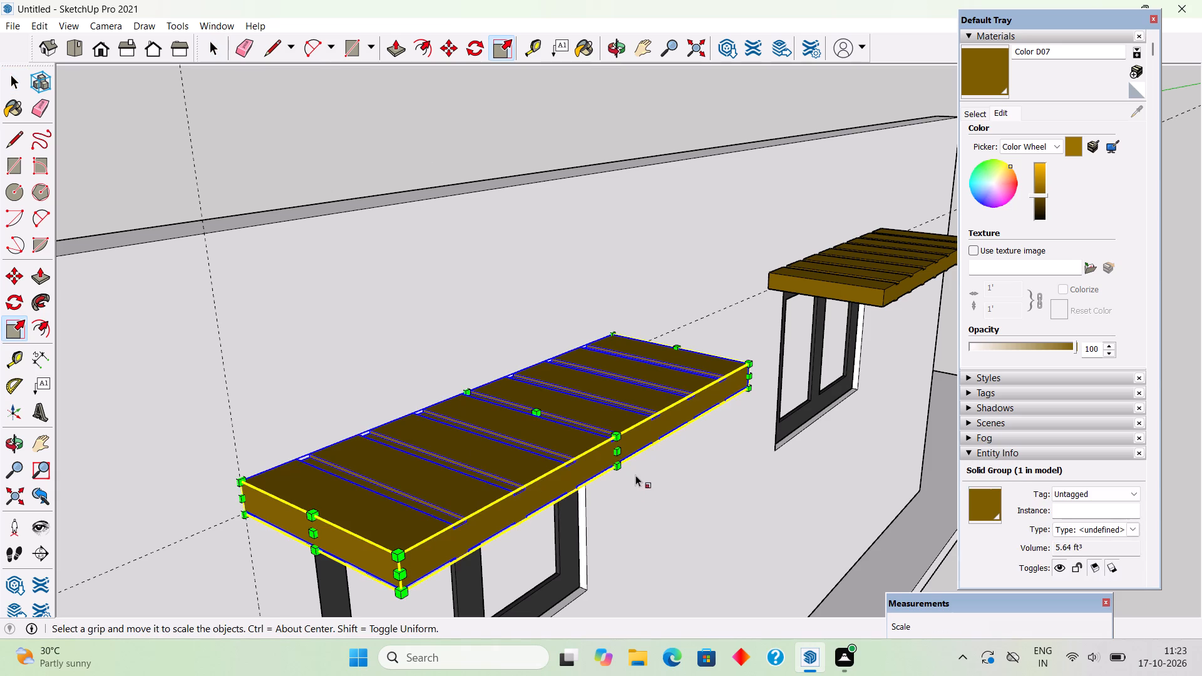
left_click(618, 453)
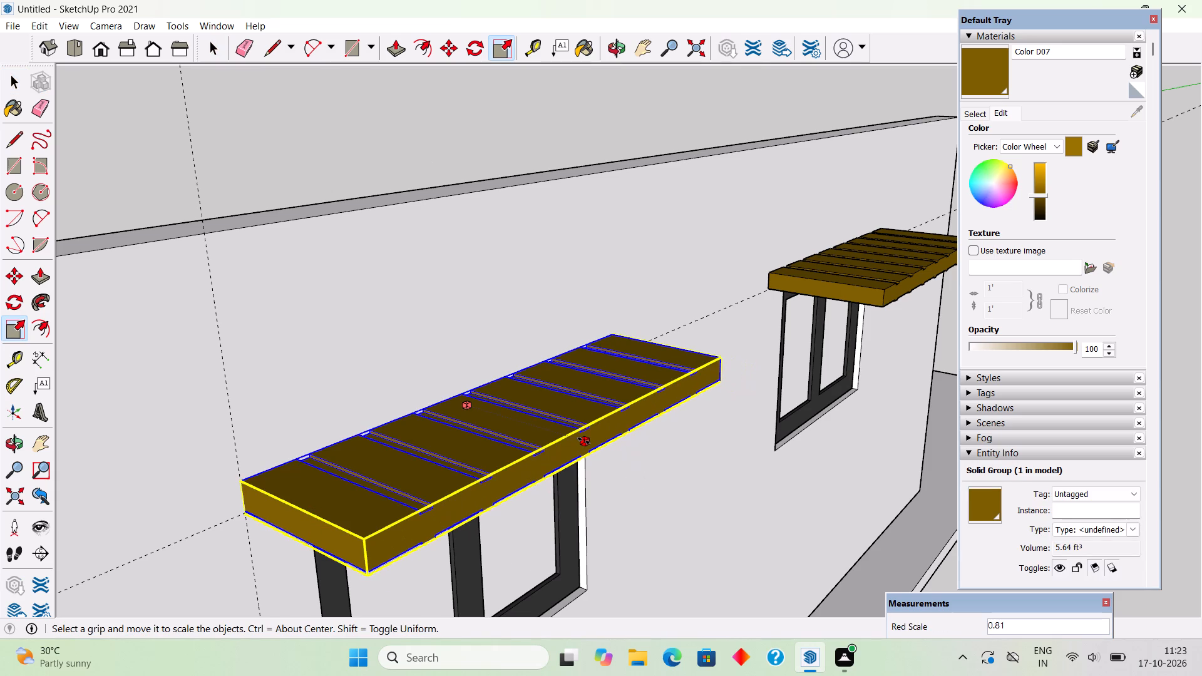
left_click(583, 441)
Scale the other window's projection to 0.80 of its depth so its front edge aligns with the first projection.
scroll(583, 441, "down", 11)
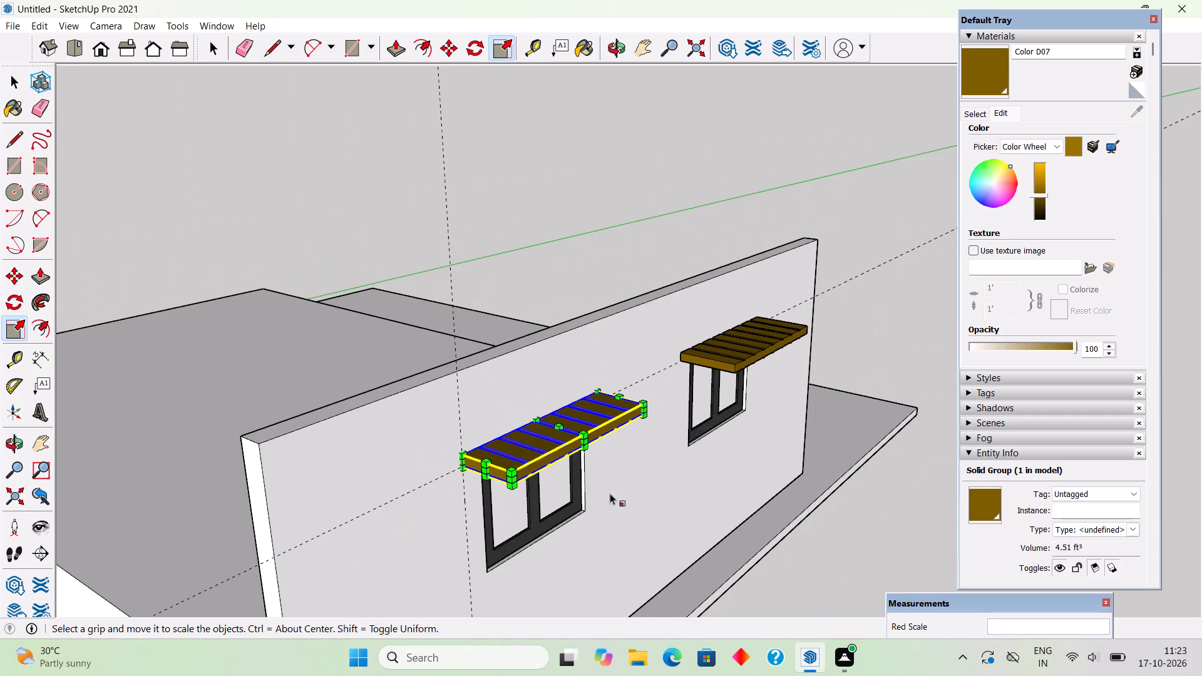
middle_click_drag(621, 495, 755, 313)
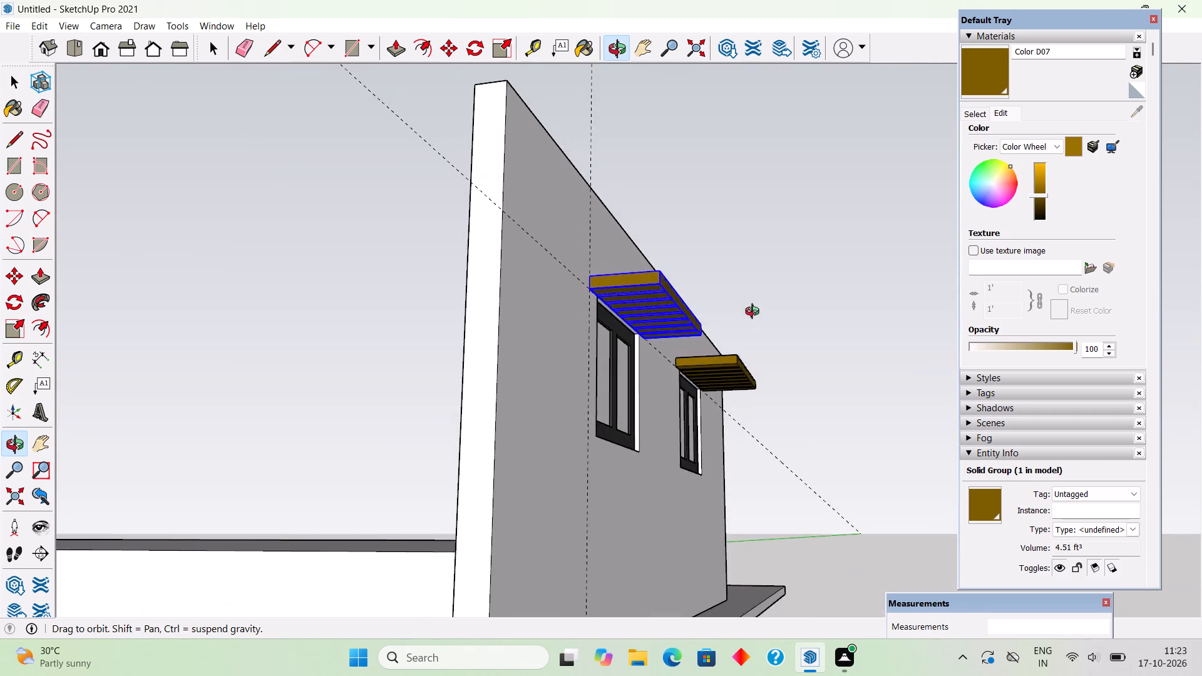
middle_click_drag(755, 313, 761, 346)
scroll(807, 364, "up", 5)
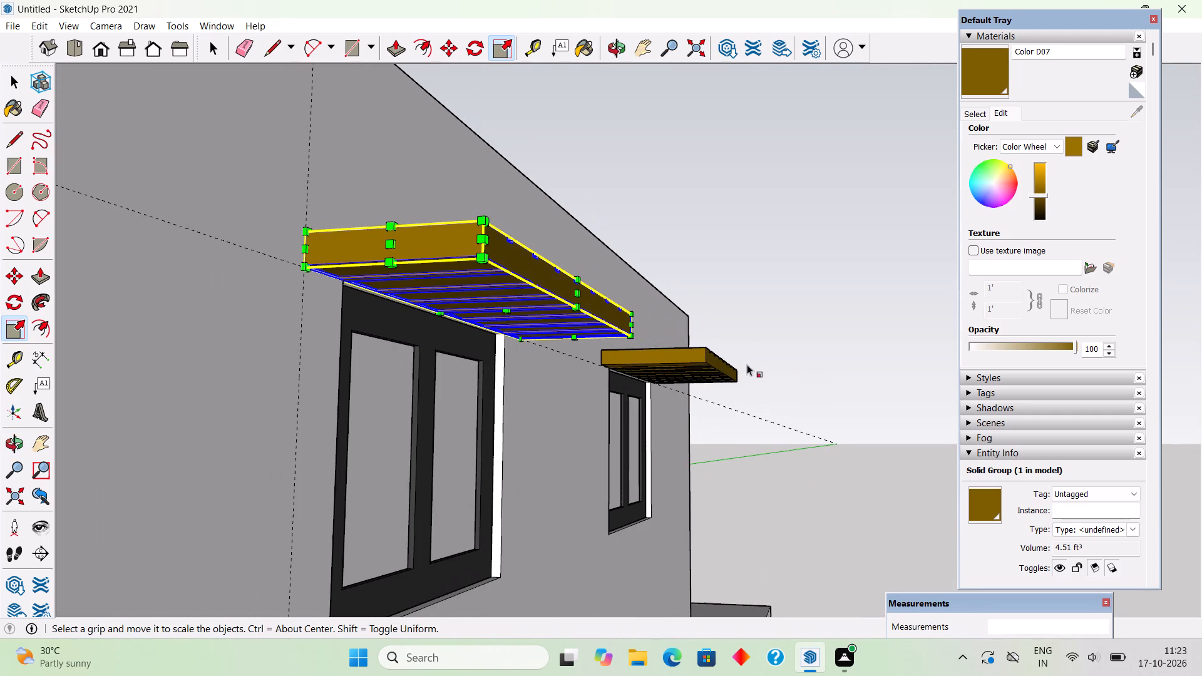
left_click(724, 366)
key("space")
left_click(724, 366)
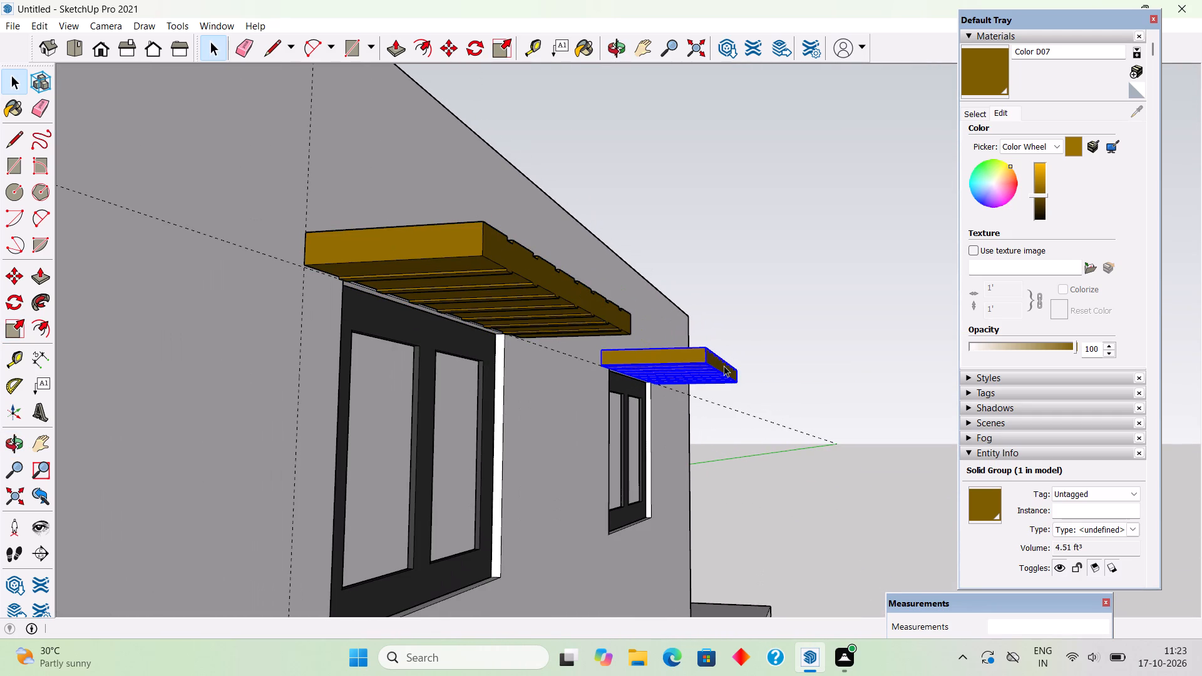
key("s")
scroll(731, 366, "up", 3)
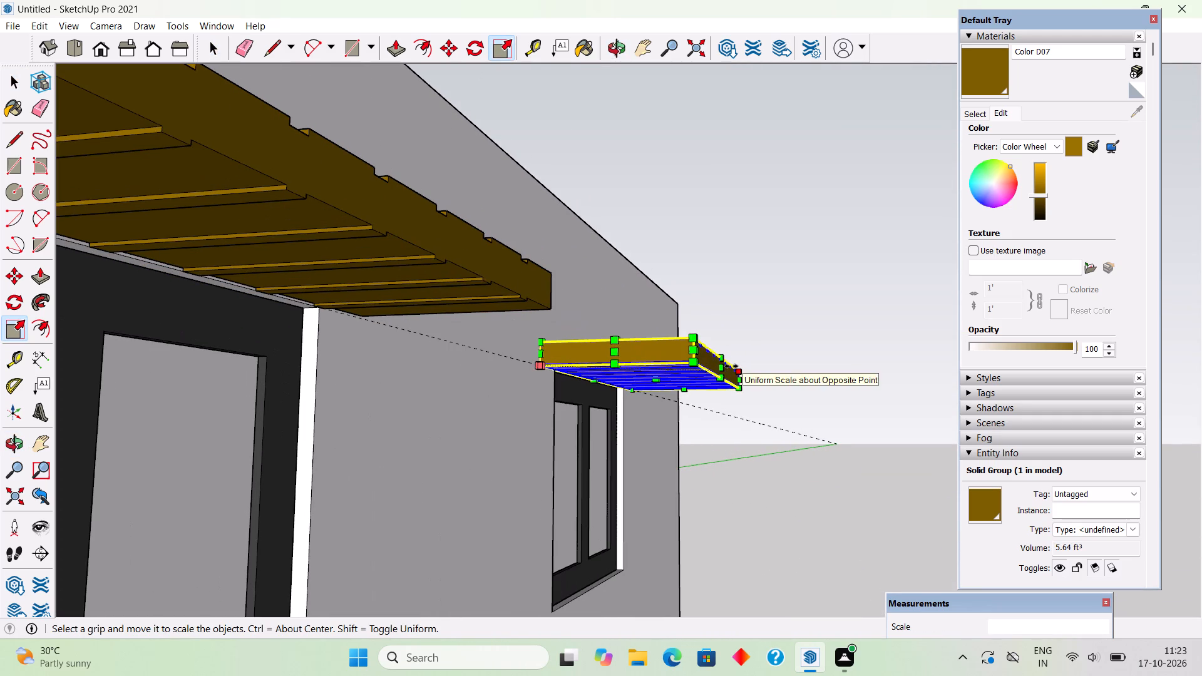
left_click(725, 366)
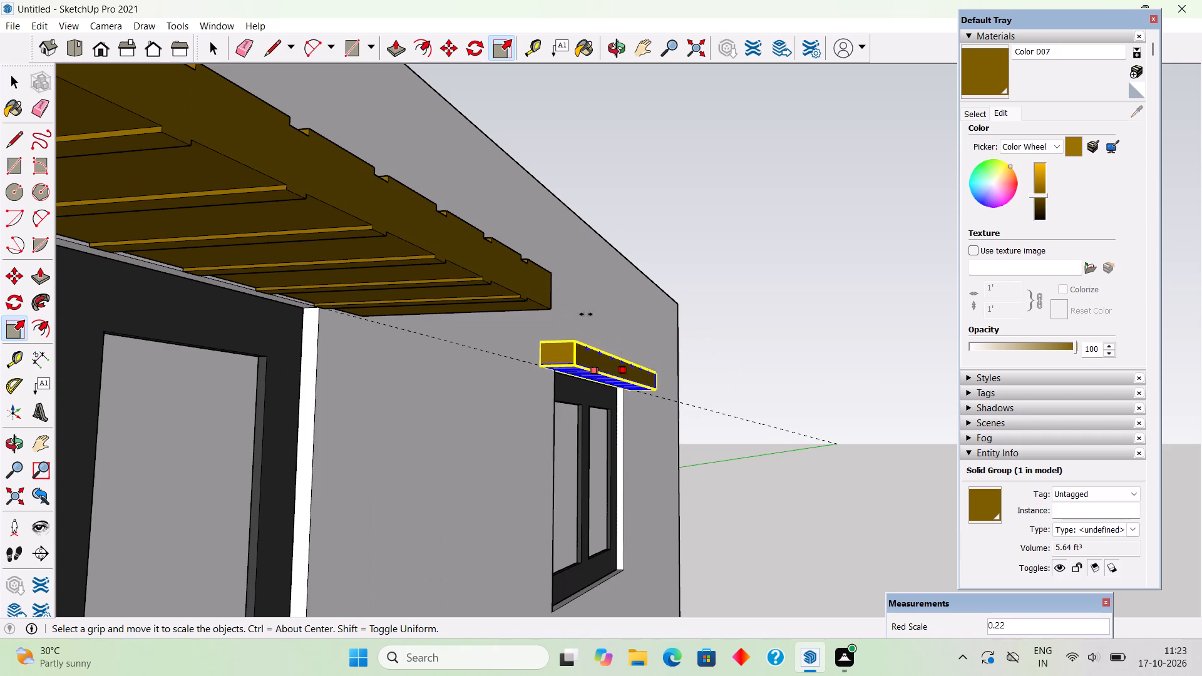
left_click(537, 292)
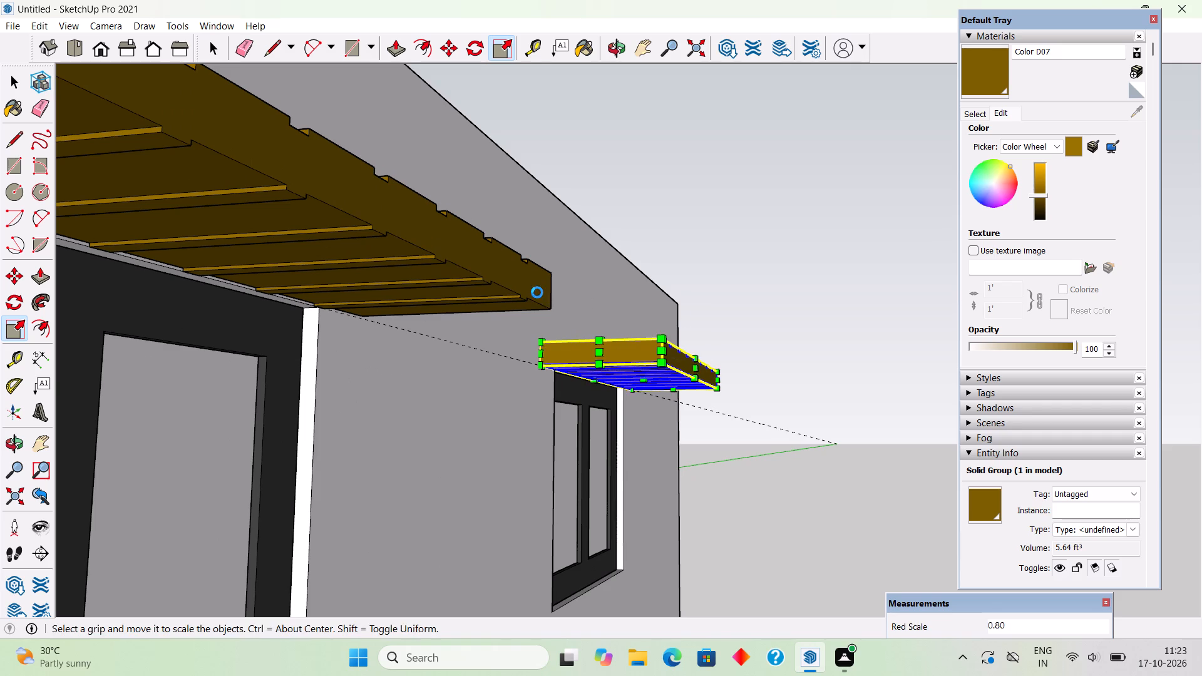
key("space")
Examine the two shortened projections and their windows from above, from below and facing the wall.
scroll(537, 292, "down", 5)
left_click(639, 193)
middle_click_drag(650, 354, 433, 519)
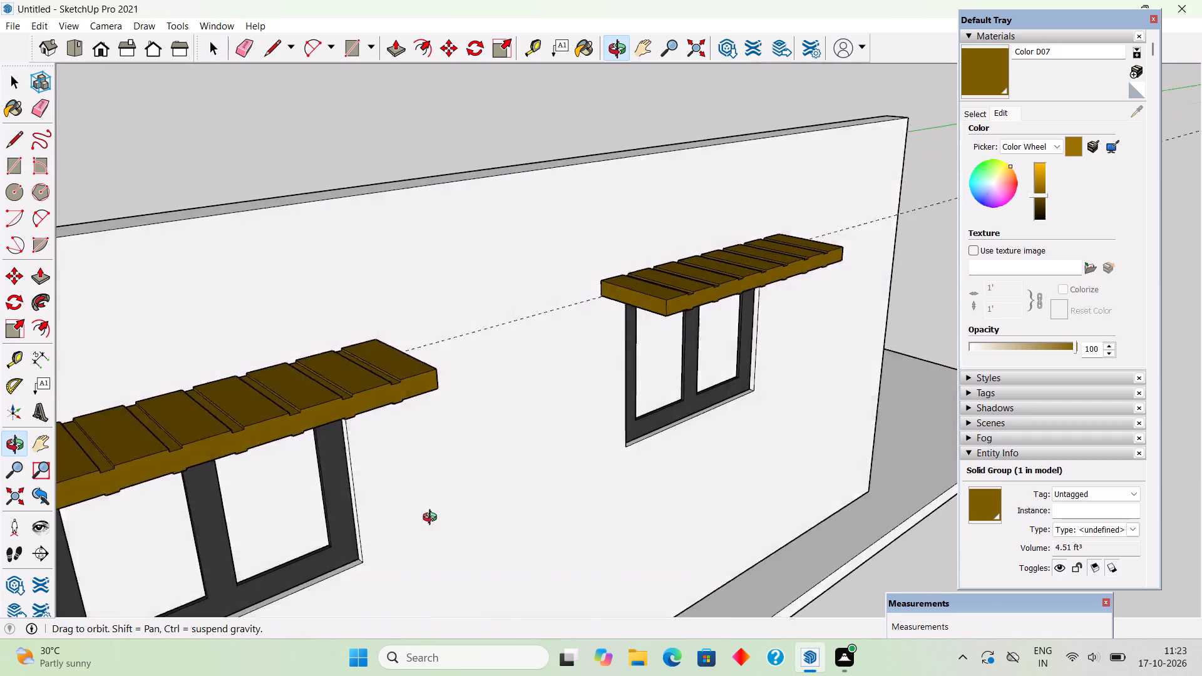
middle_click_drag(433, 519, 537, 520)
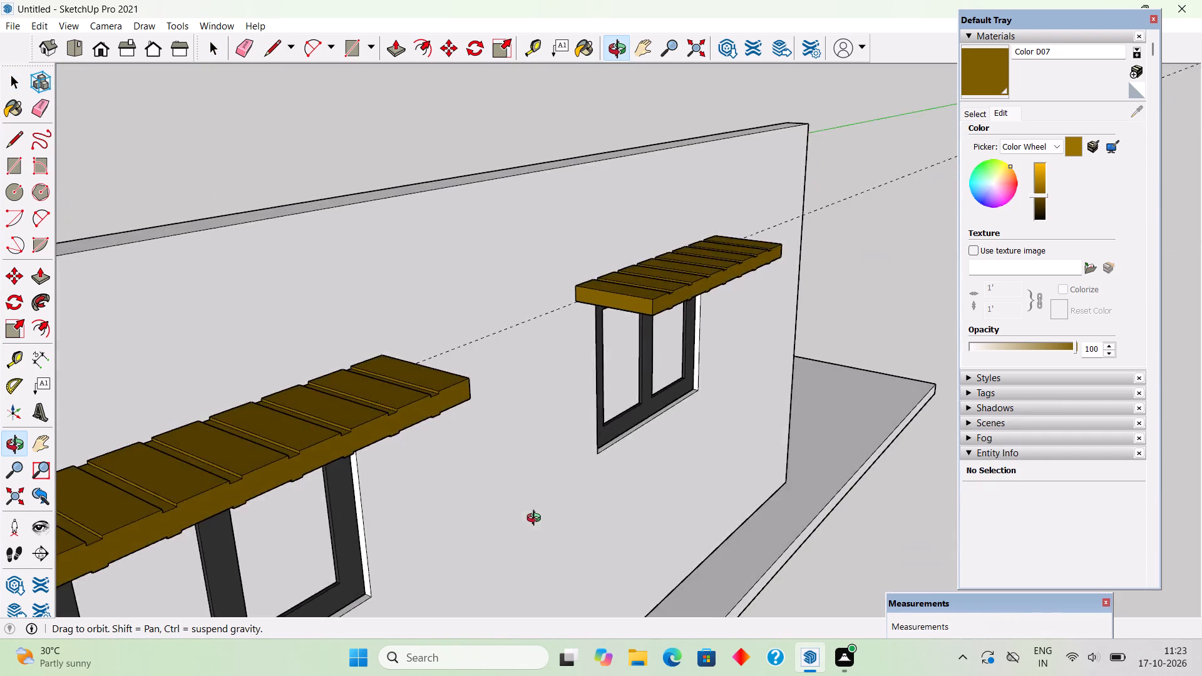
middle_click_drag(537, 520, 603, 426)
scroll(604, 420, "down", 8)
middle_click_drag(606, 428, 331, 329)
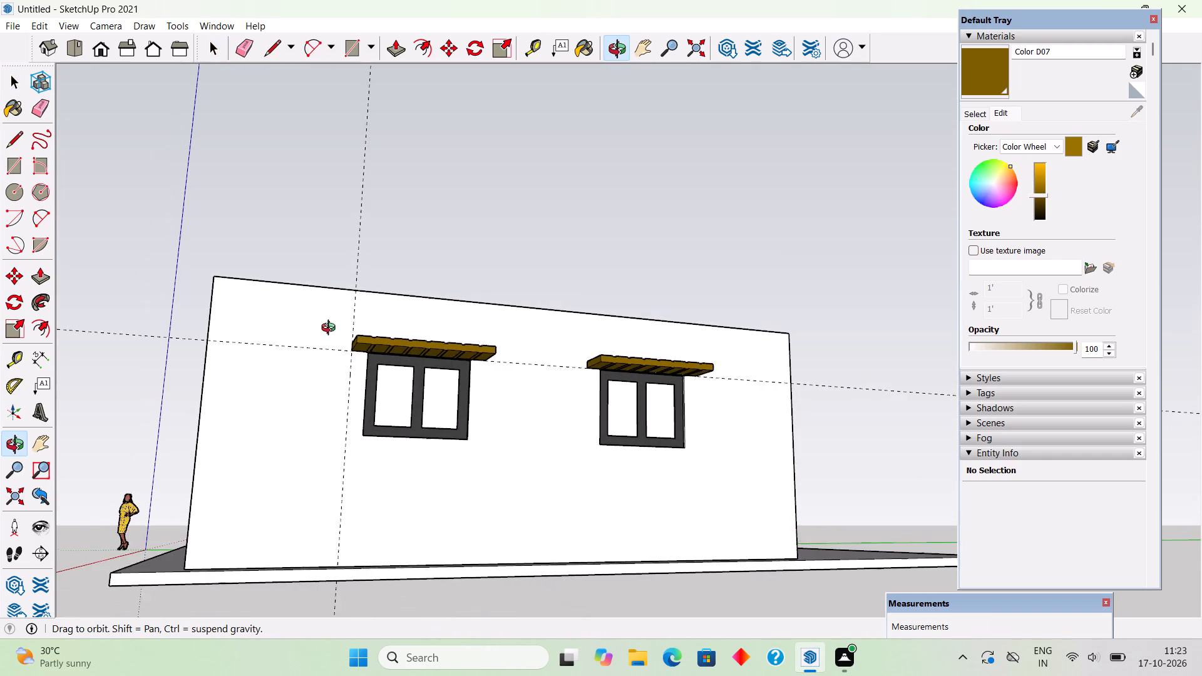
middle_click_drag(331, 329, 281, 396)
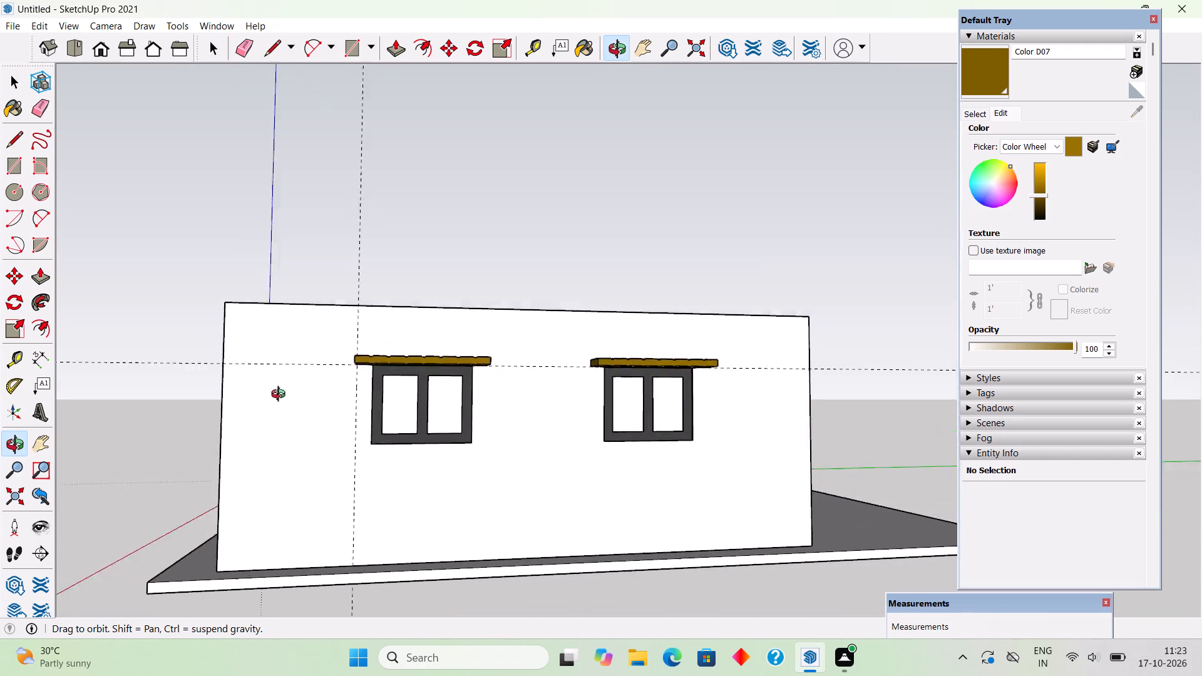
middle_click_drag(281, 396, 292, 501)
middle_click_drag(411, 358, 260, 292)
scroll(573, 529, "up", 4)
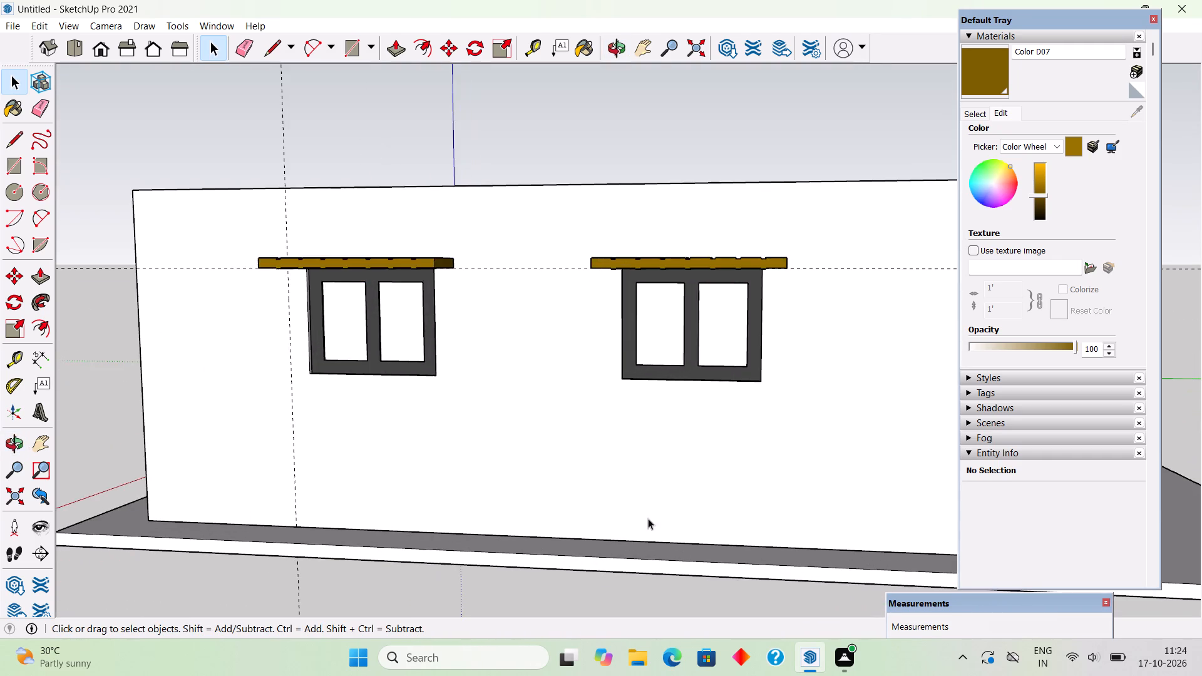
middle_click_drag(645, 505, 800, 407)
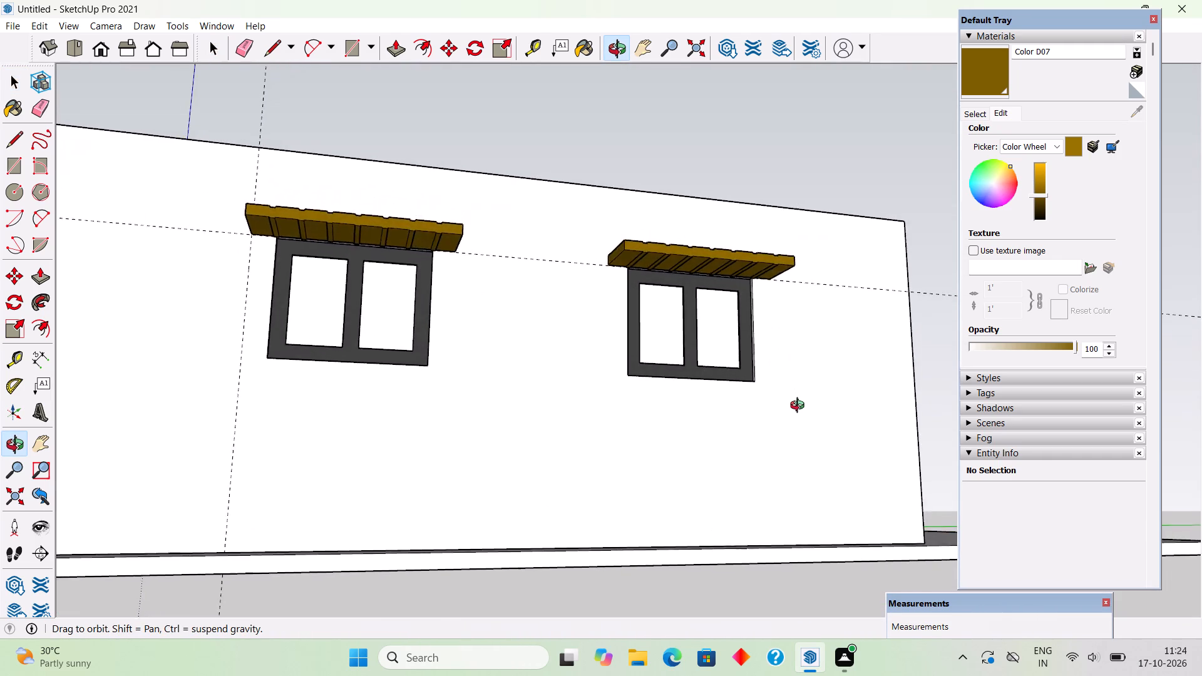
middle_click_drag(800, 407, 800, 408)
scroll(800, 409, "down", 7)
middle_click_drag(532, 424, 705, 585)
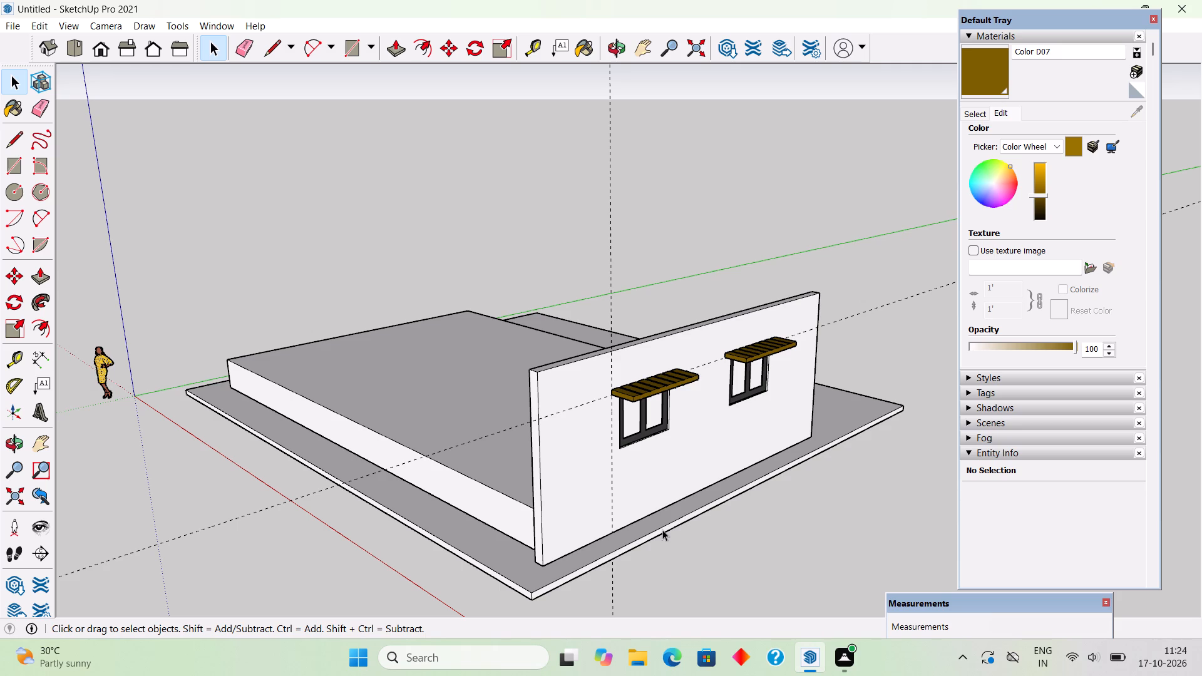
Place a vertical guide on the wall's inner face 15' from its end, plus a second guide 9" farther along.
middle_click_drag(620, 478, 1004, 470)
middle_click_drag(418, 469, 901, 521)
scroll(581, 385, "up", 2)
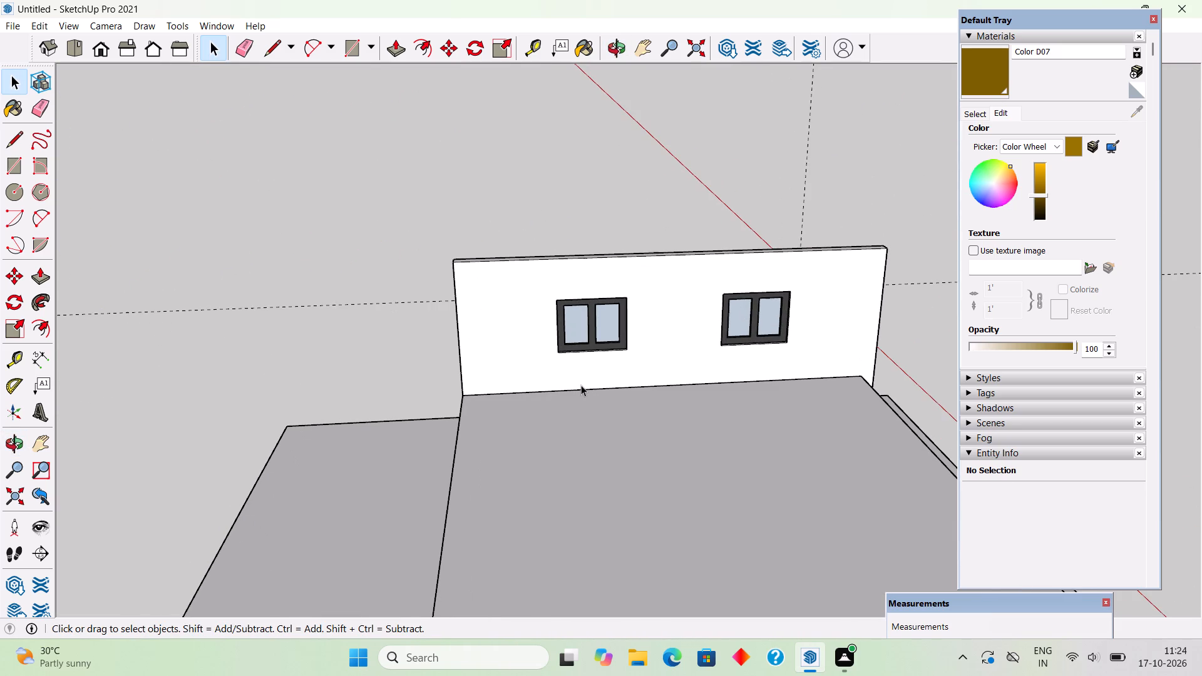
key("t")
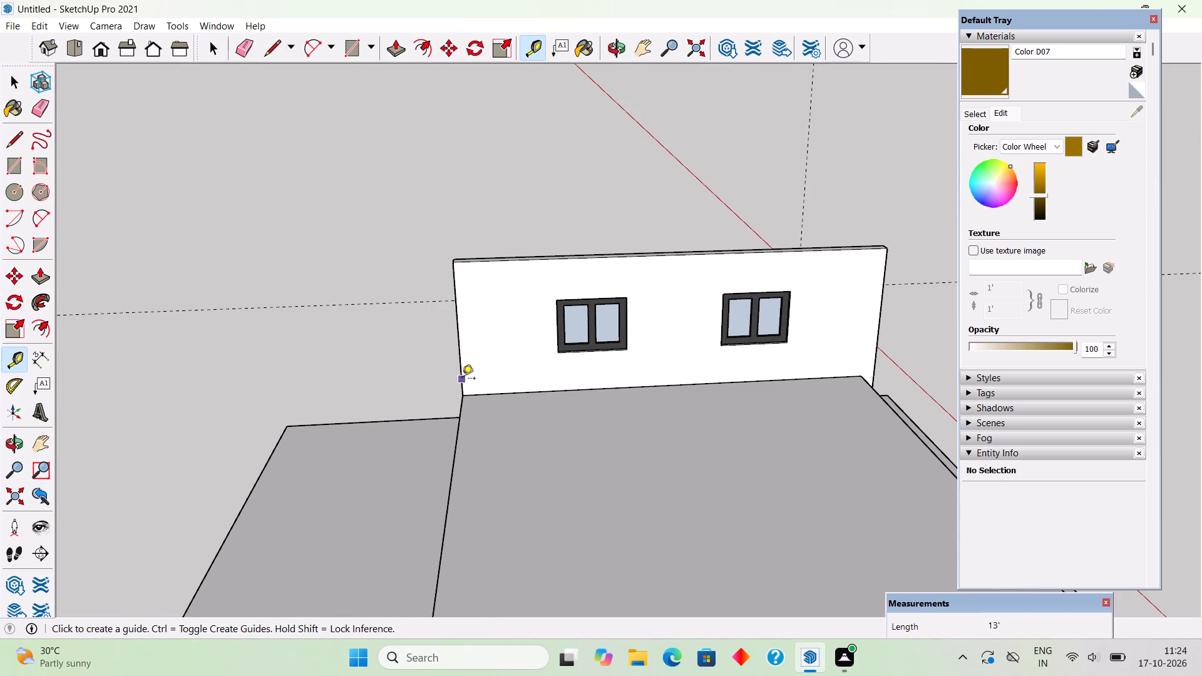
left_click(462, 379)
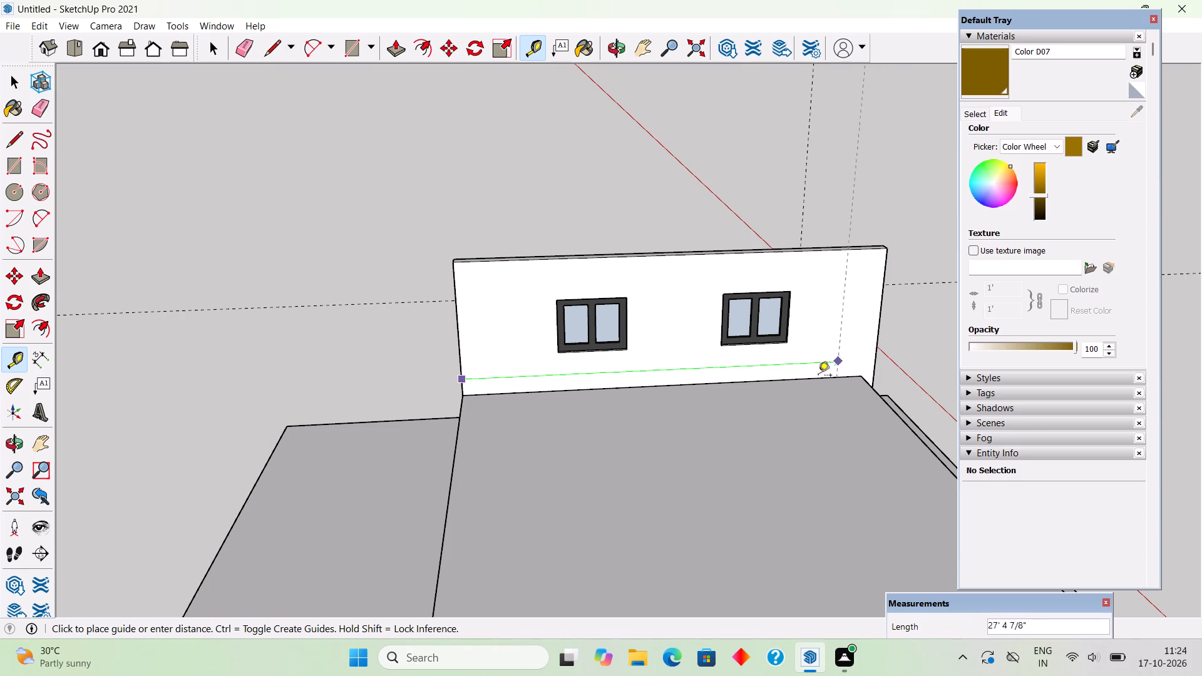
left_click(664, 384)
left_click(664, 361)
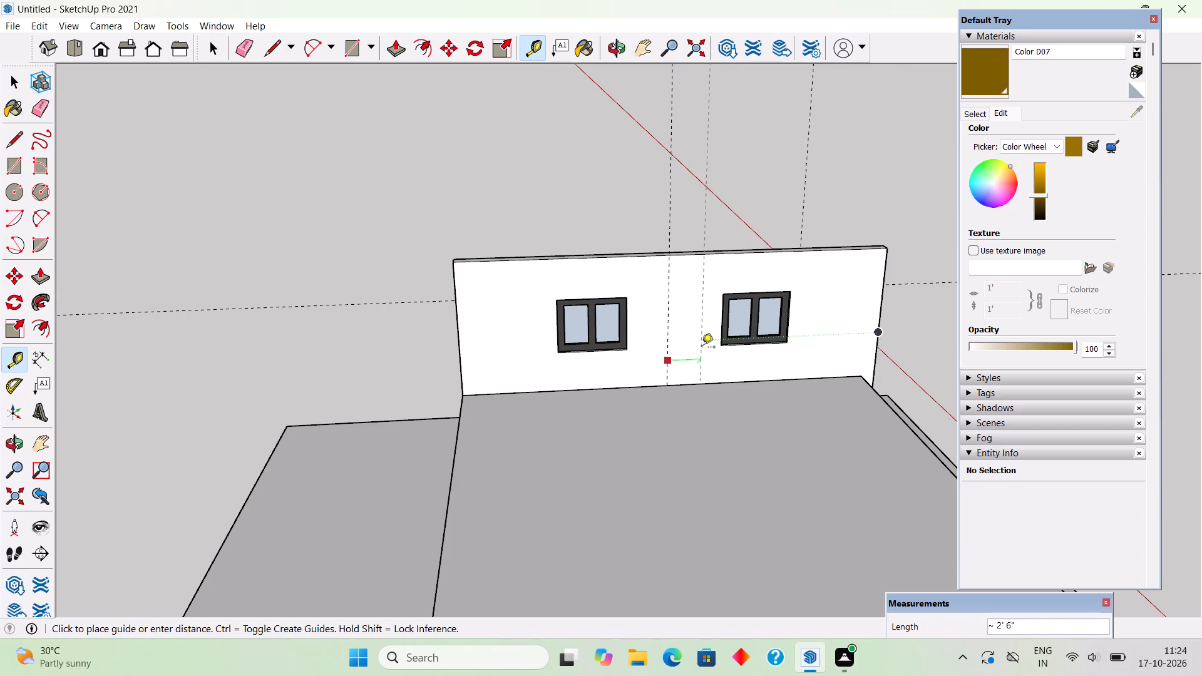
type("9\"")
key("Return")
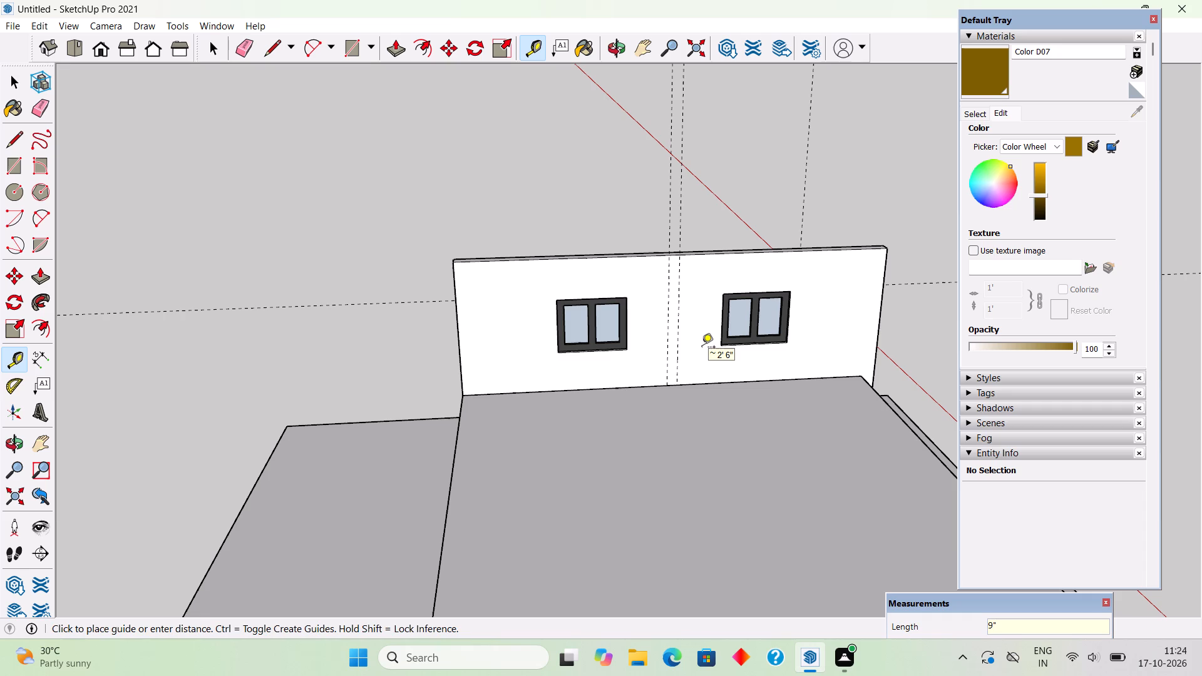
Place two guides across the raised floor, parallel to its long edge and starting from the bases of the wall's 9"-spaced guides.
scroll(702, 348, "up", 7)
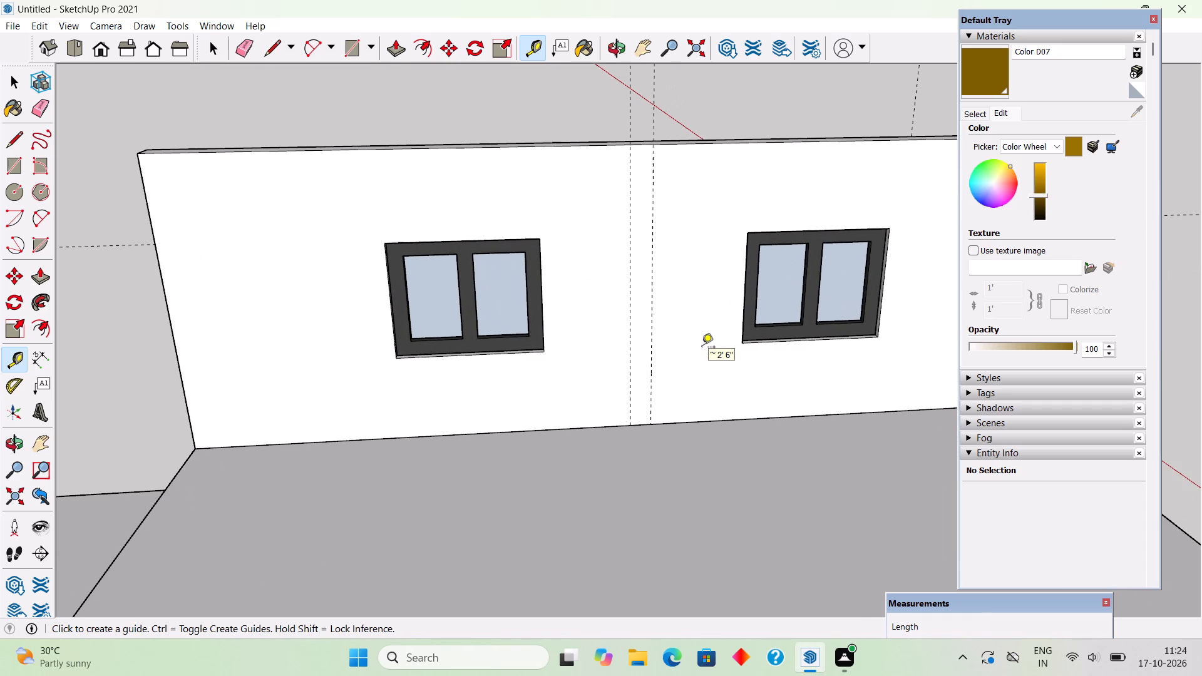
left_click(159, 506)
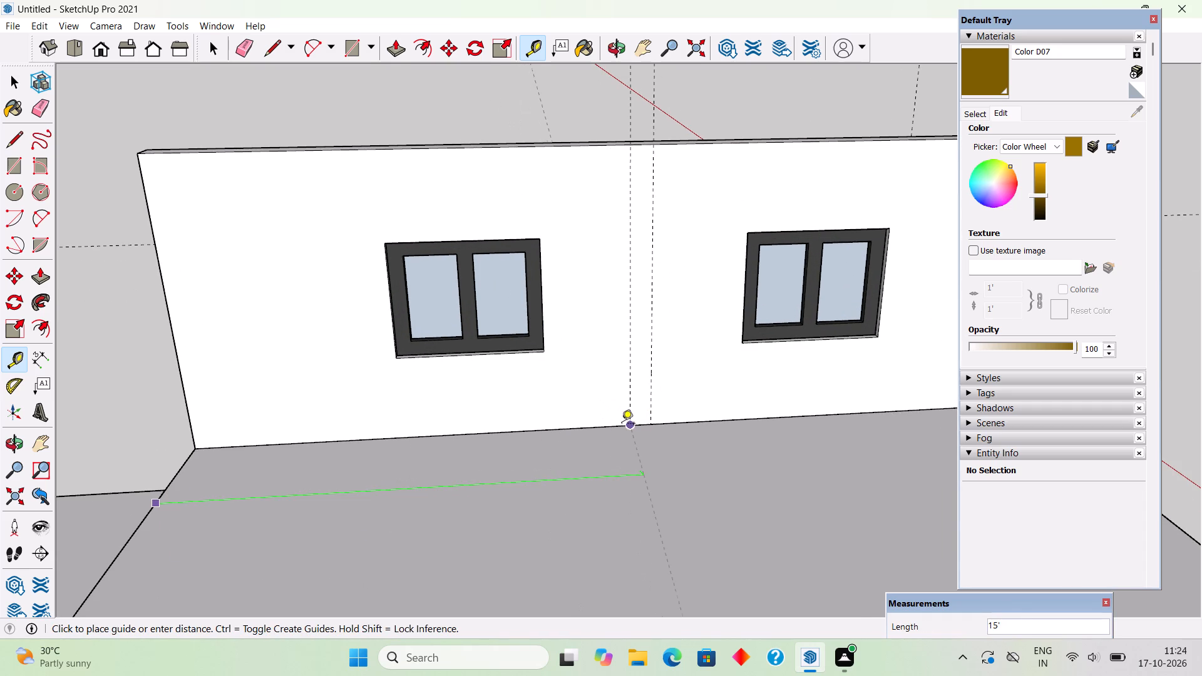
left_click(625, 426)
left_click(635, 464)
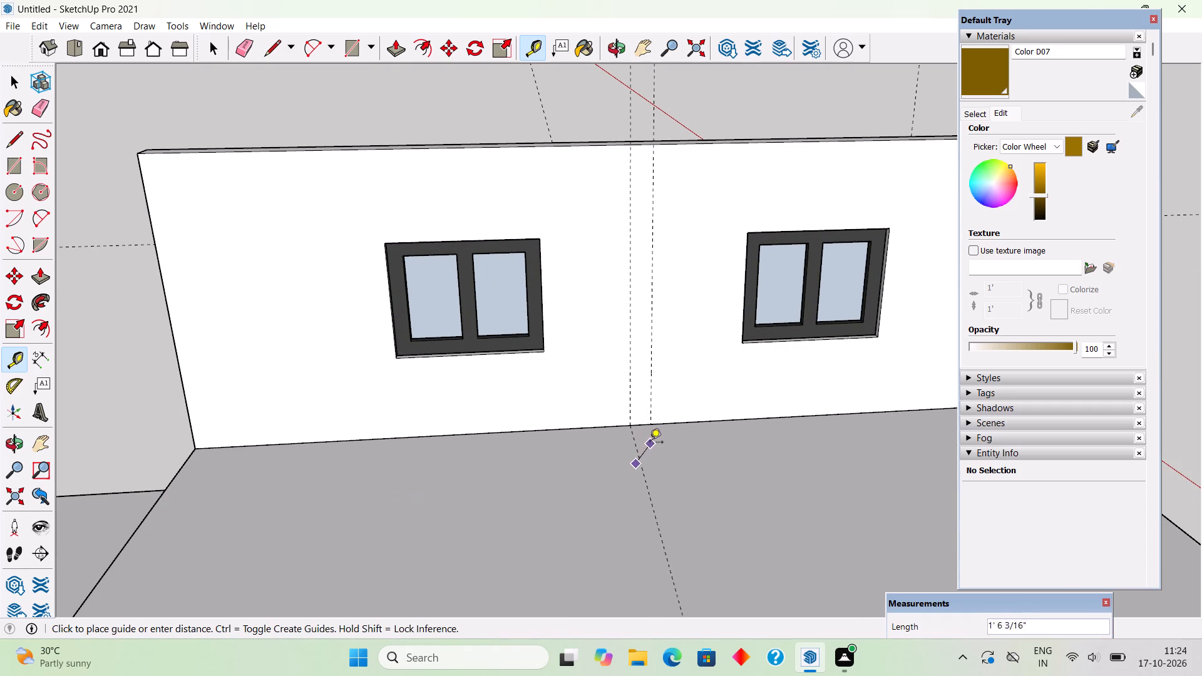
key("t")
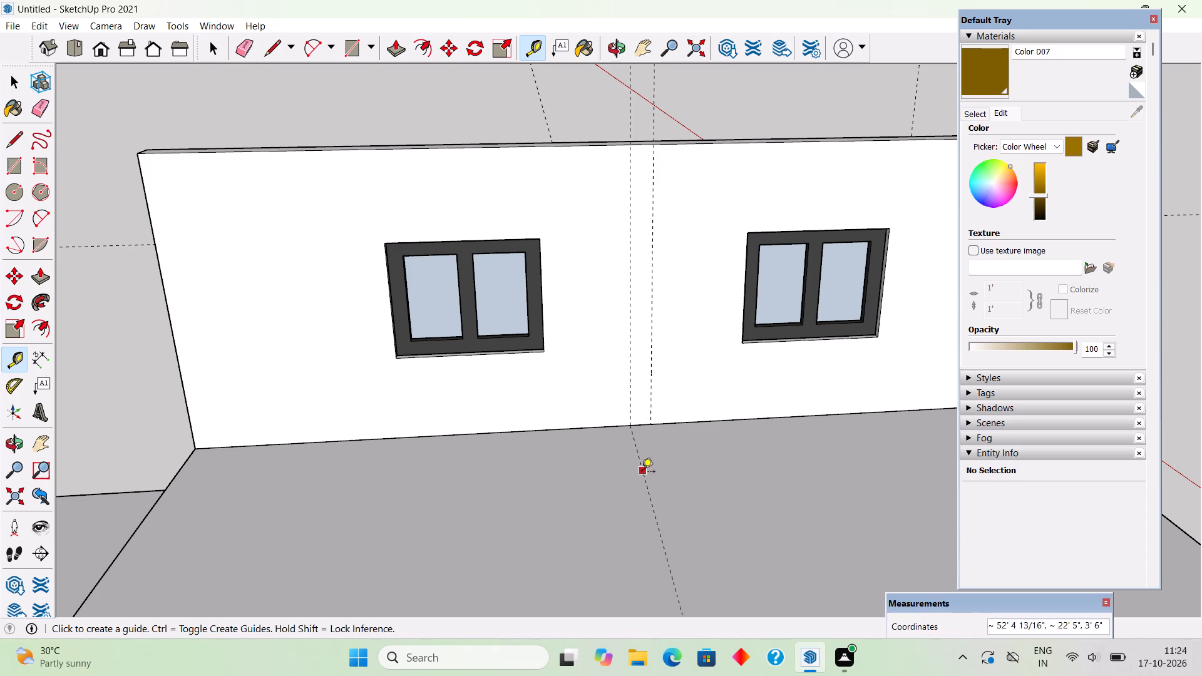
left_click(642, 473)
left_click(654, 426)
key("space")
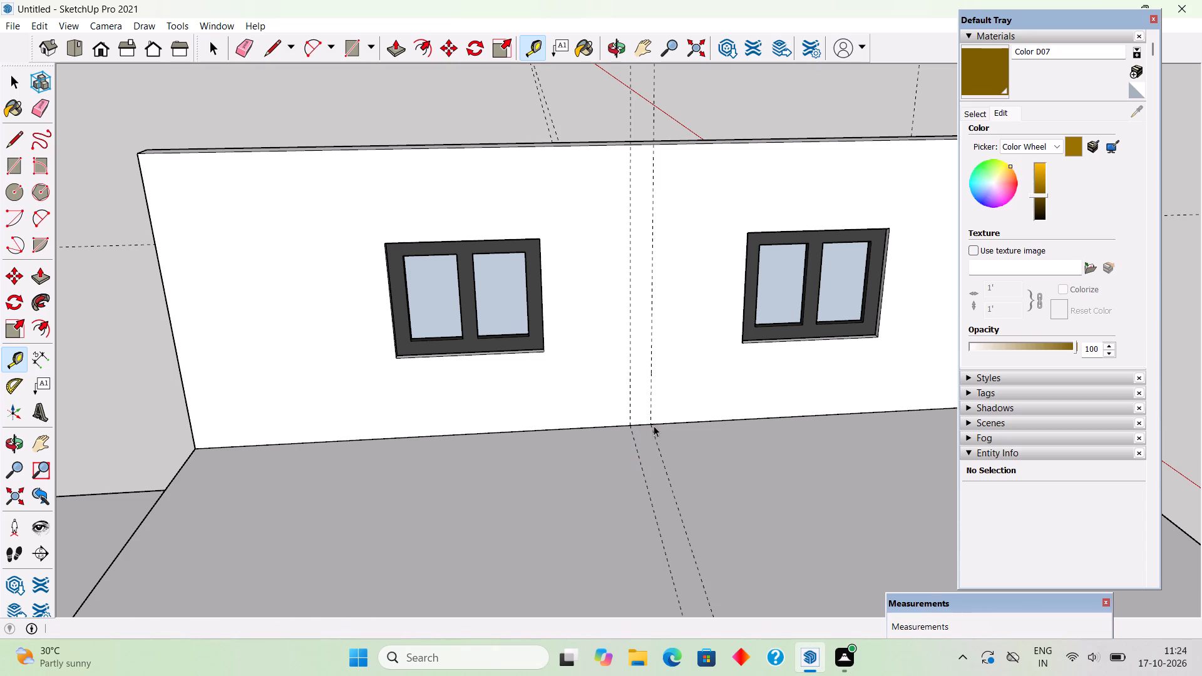
Examine the paired guides across the floor and wall from several sides of the building.
scroll(654, 426, "down", 20)
scroll(654, 426, "down", 1)
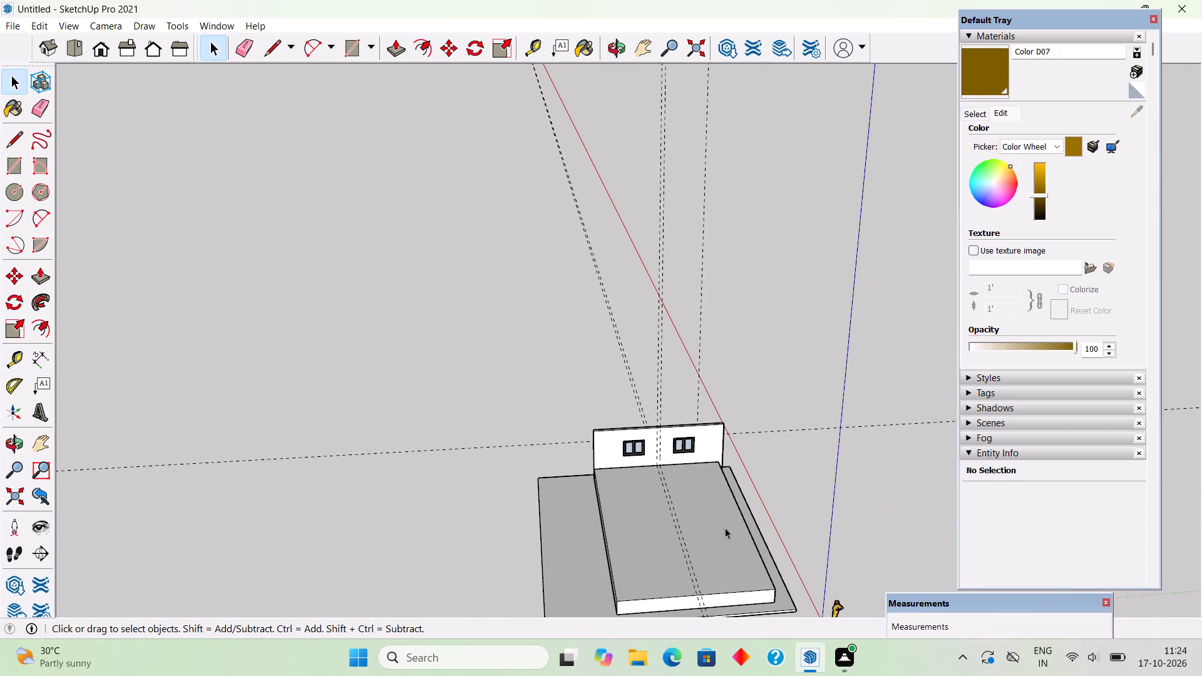
middle_click_drag(839, 577, 388, 566)
scroll(525, 496, "up", 4)
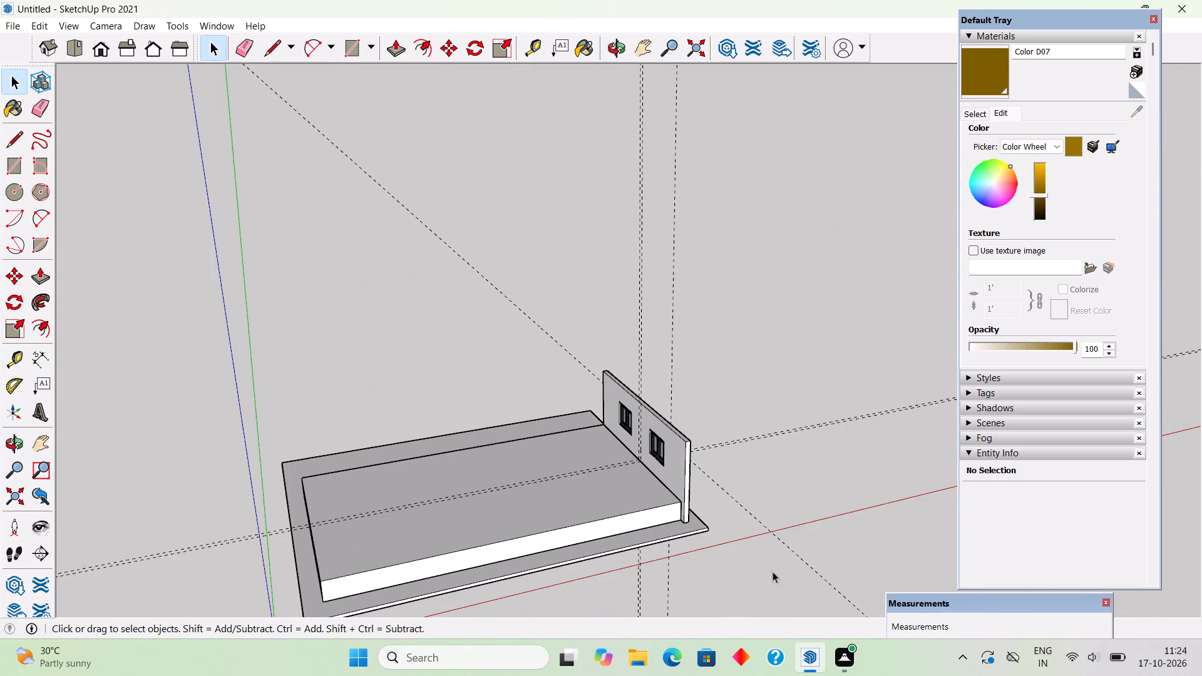
scroll(750, 566, "up", 3)
scroll(625, 540, "up", 1)
middle_click_drag(616, 533, 209, 473)
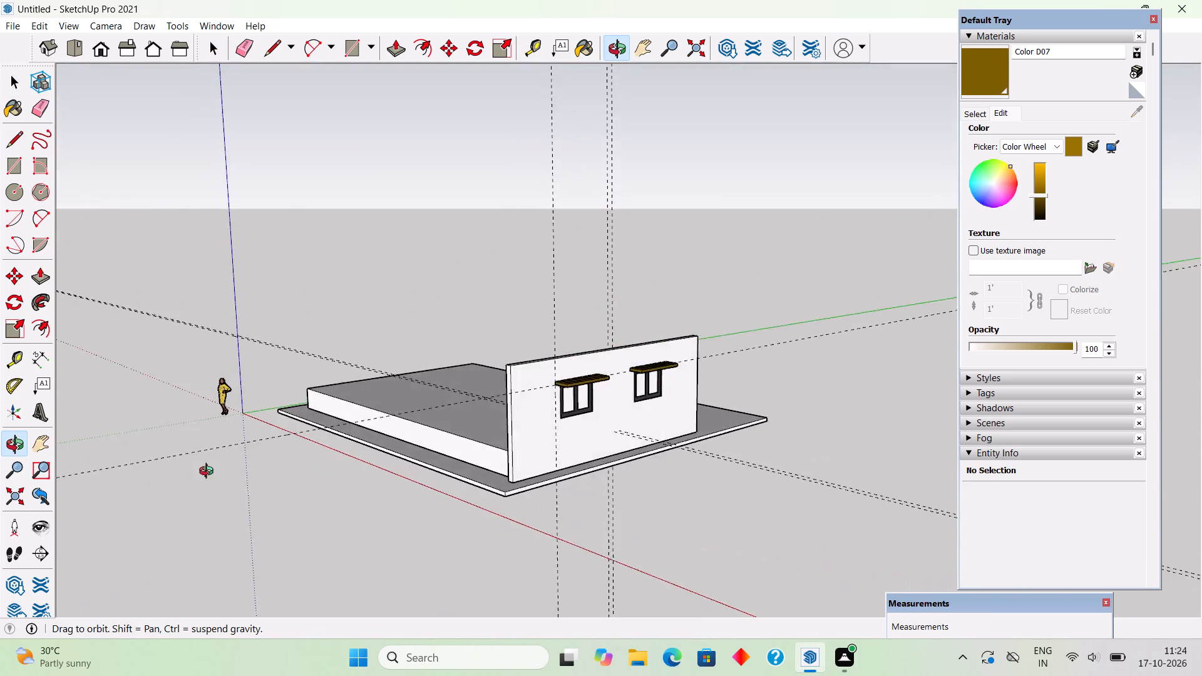
middle_click_drag(209, 473, 148, 364)
scroll(148, 364, "down", 4)
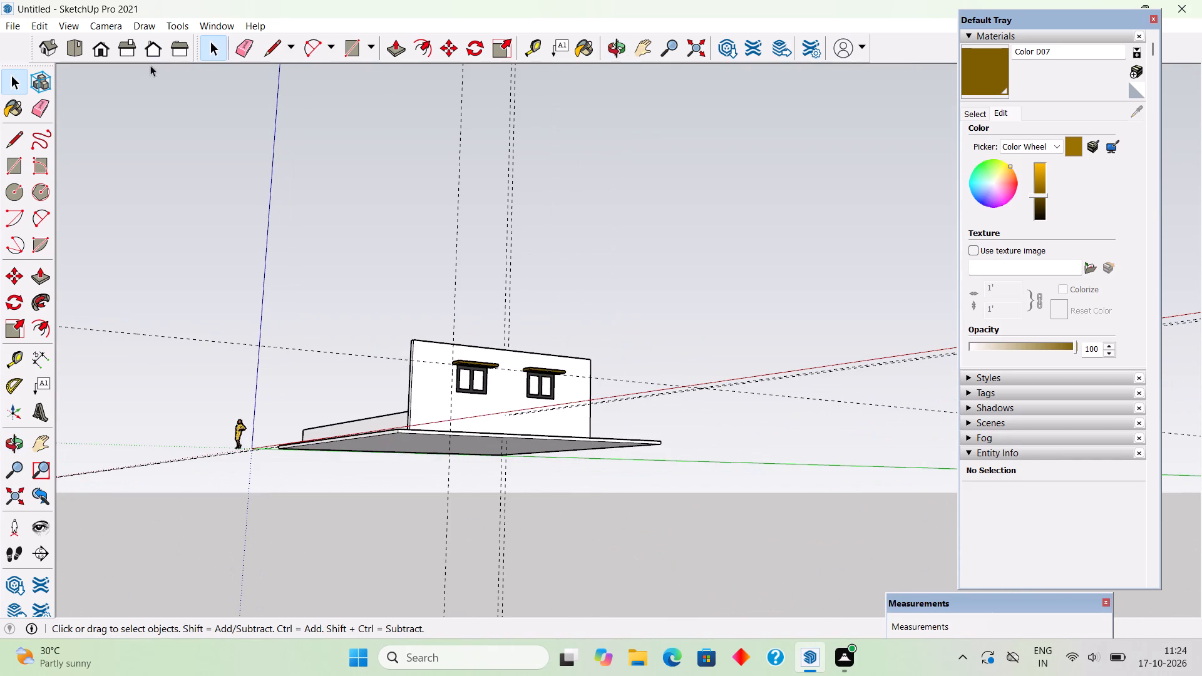
middle_click_drag(321, 378, 623, 463)
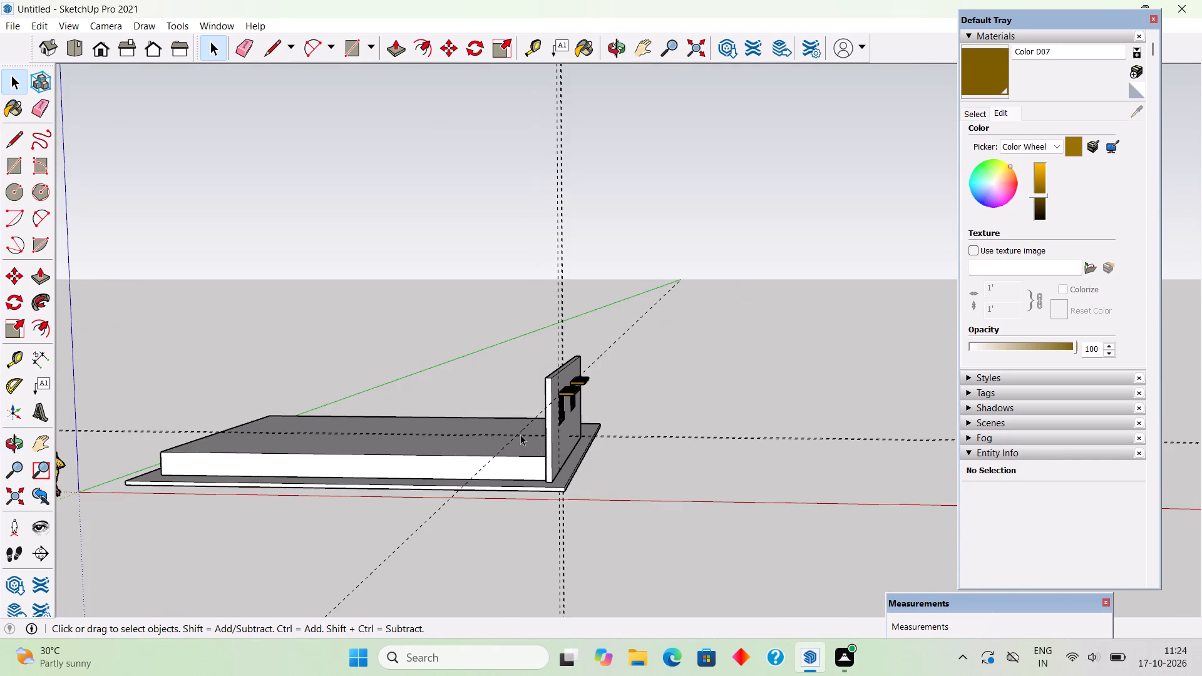
scroll(496, 431, "up", 3)
middle_click_drag(516, 453, 660, 568)
scroll(661, 569, "up", 1)
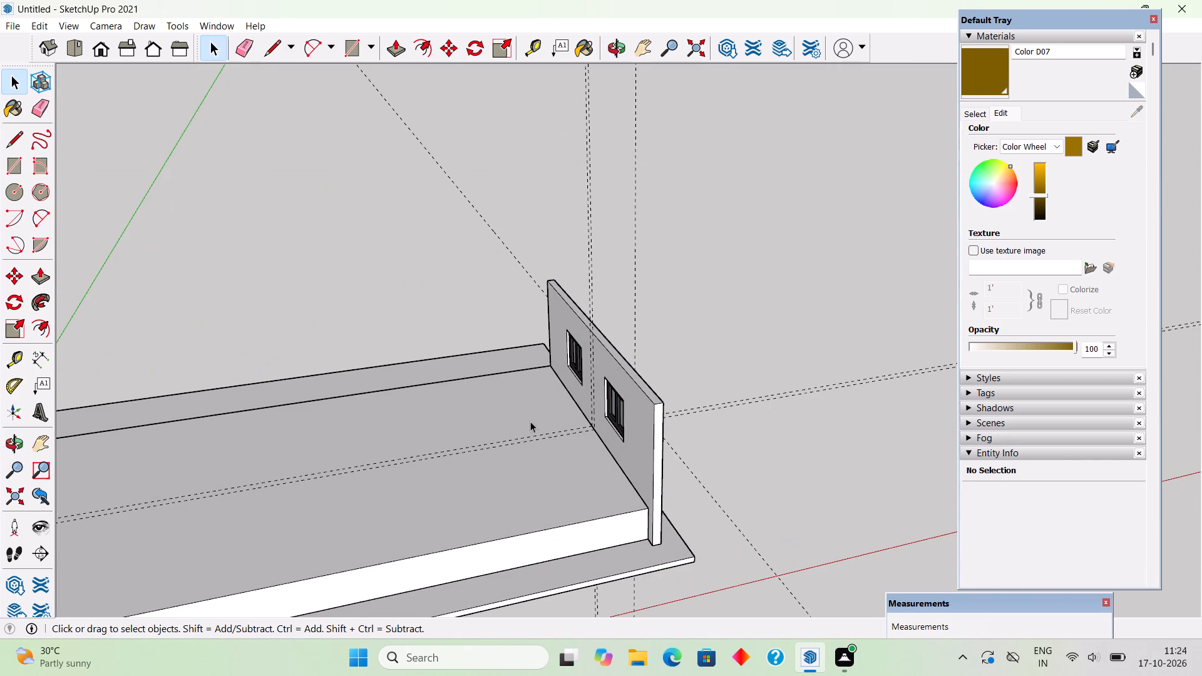
Draw a rectangle about 33' by 9" on the raised floor between the paired guides, starting at the windowed wall's base.
scroll(483, 379, "down", 6)
middle_click_drag(472, 359, 512, 586)
scroll(527, 421, "up", 5)
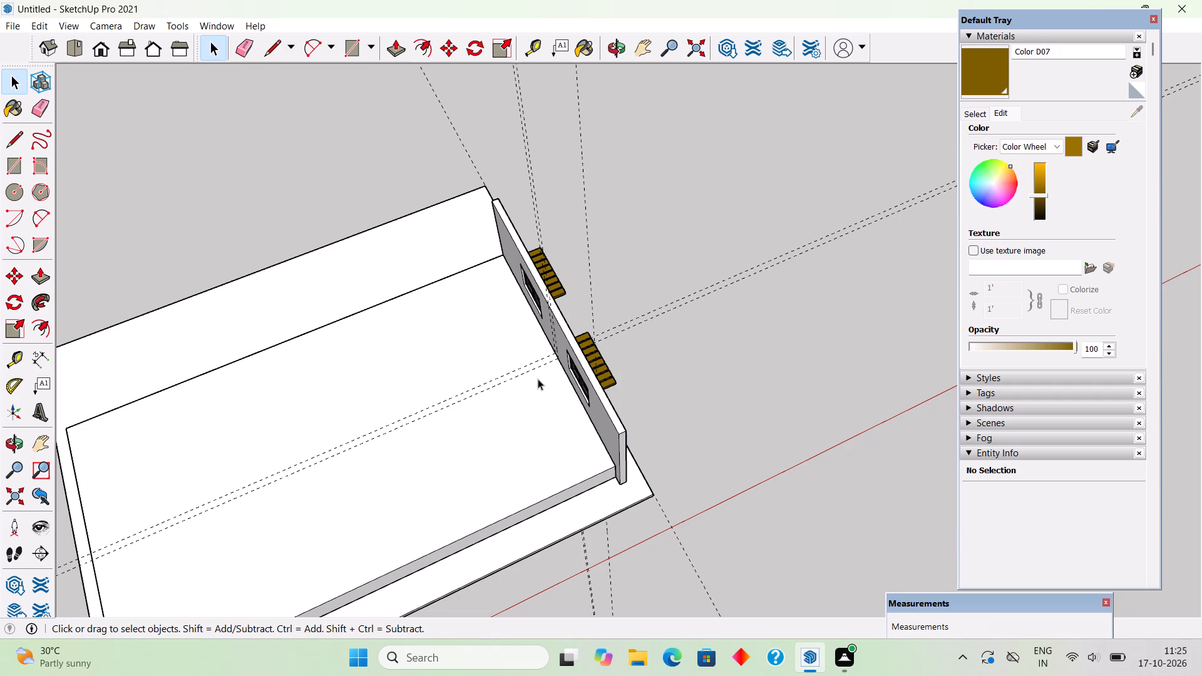
key("r")
scroll(563, 356, "up", 3)
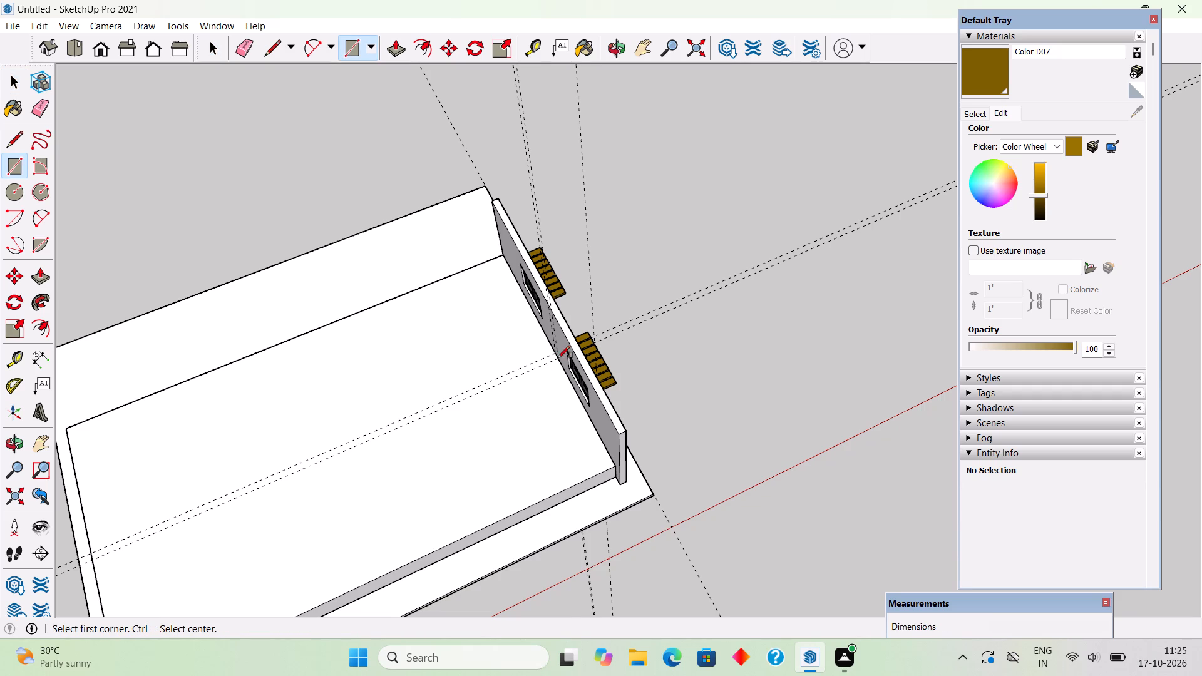
scroll(558, 358, "up", 4)
scroll(557, 358, "down", 5)
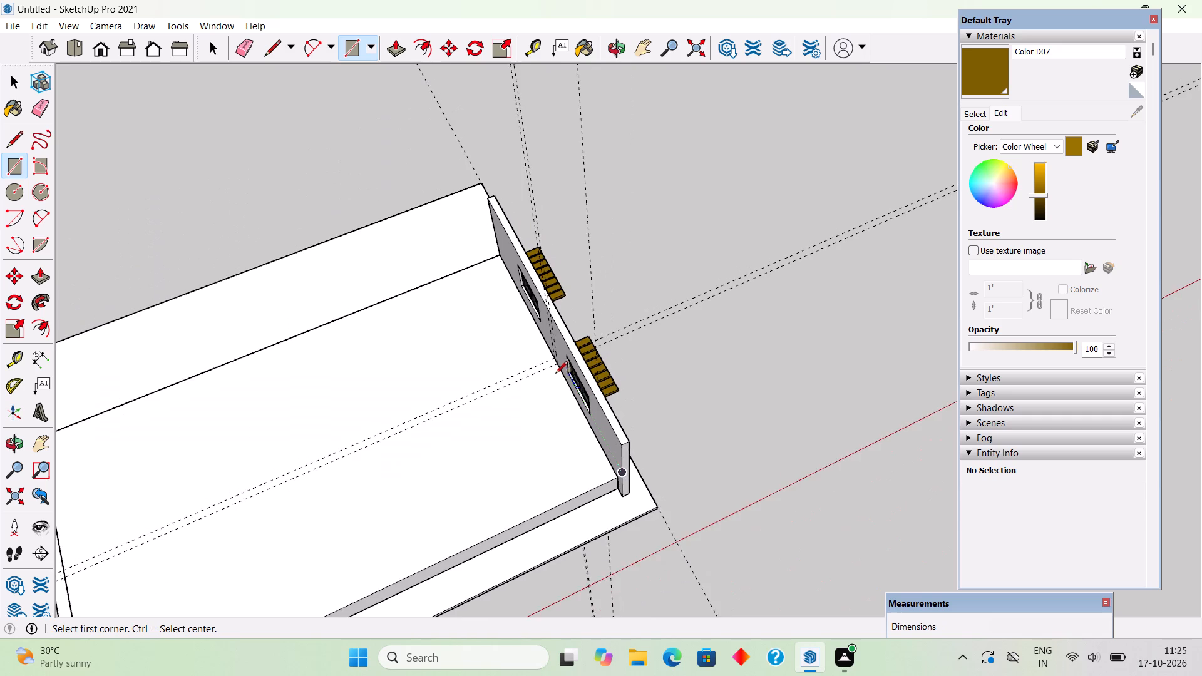
scroll(555, 367, "up", 2)
left_click(555, 363)
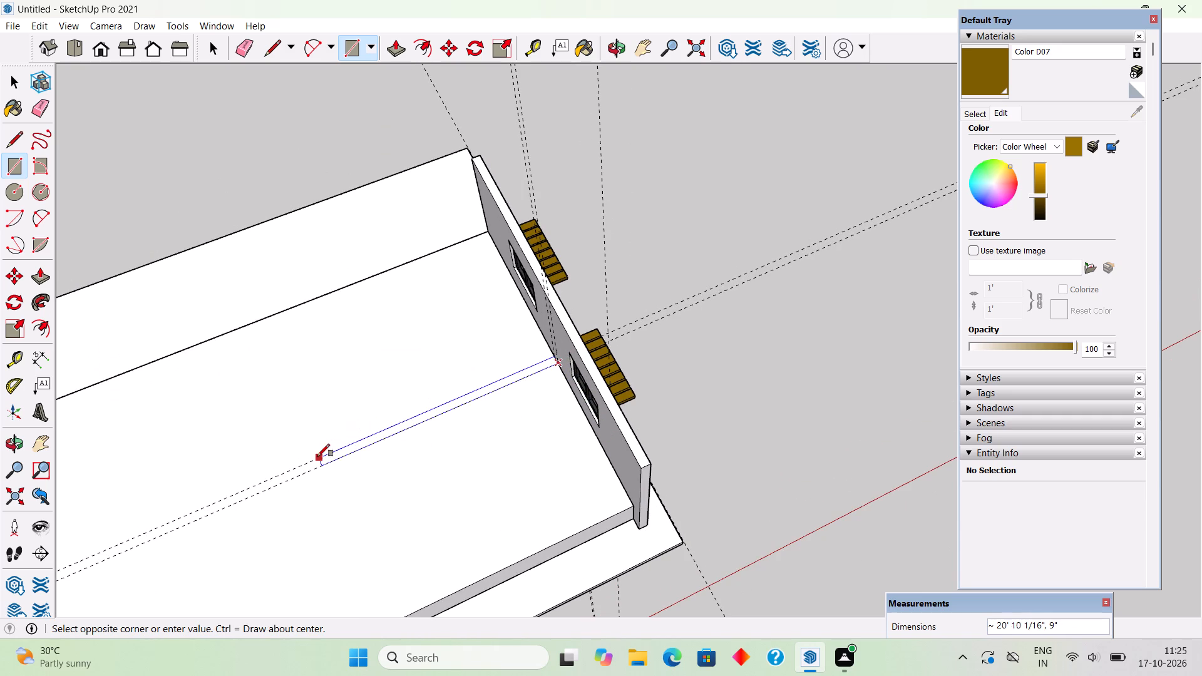
scroll(233, 494, "down", 5)
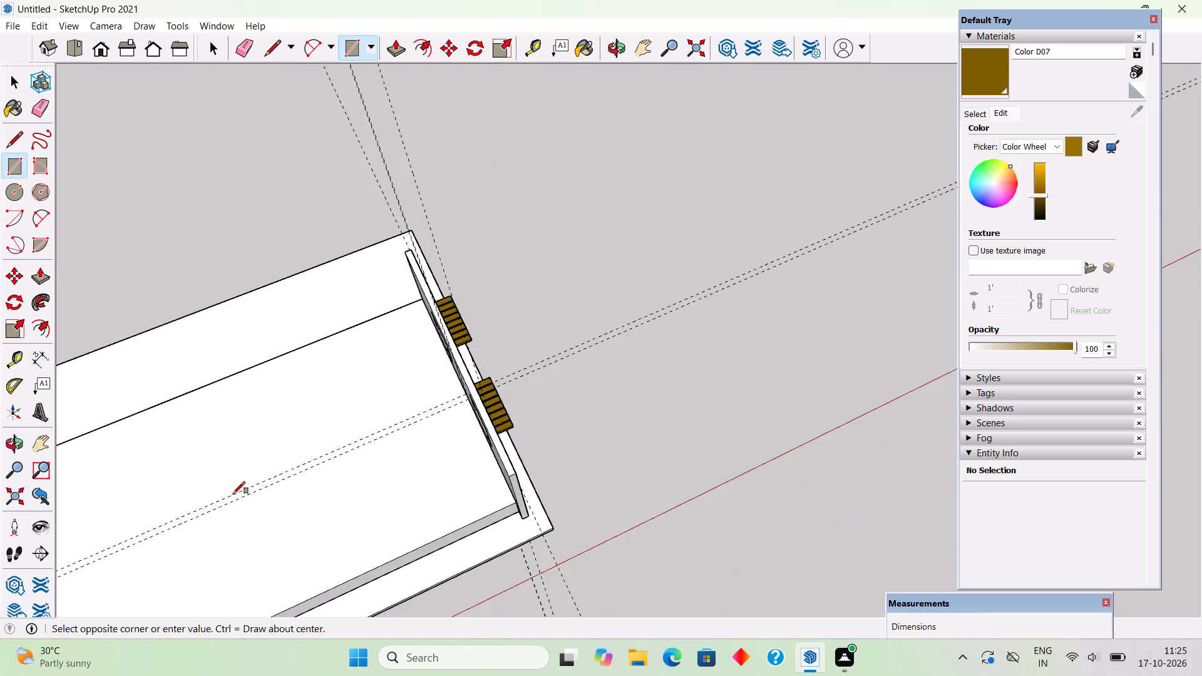
scroll(233, 494, "down", 3)
scroll(233, 494, "up", 4)
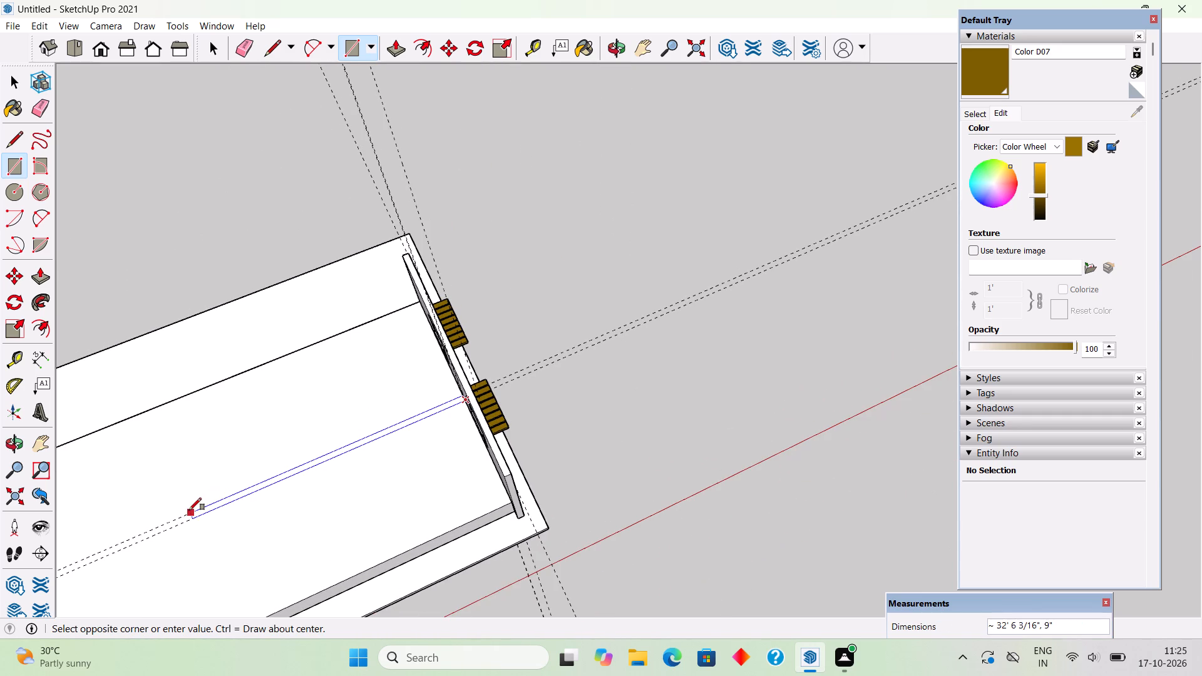
left_click(183, 515)
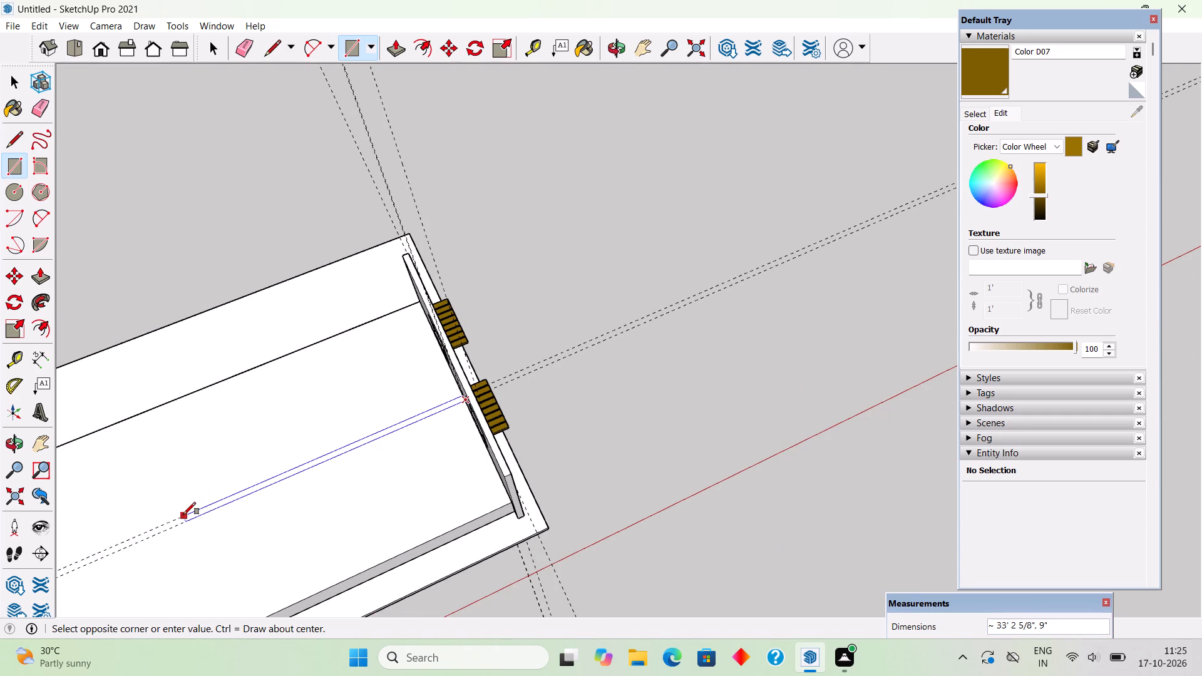
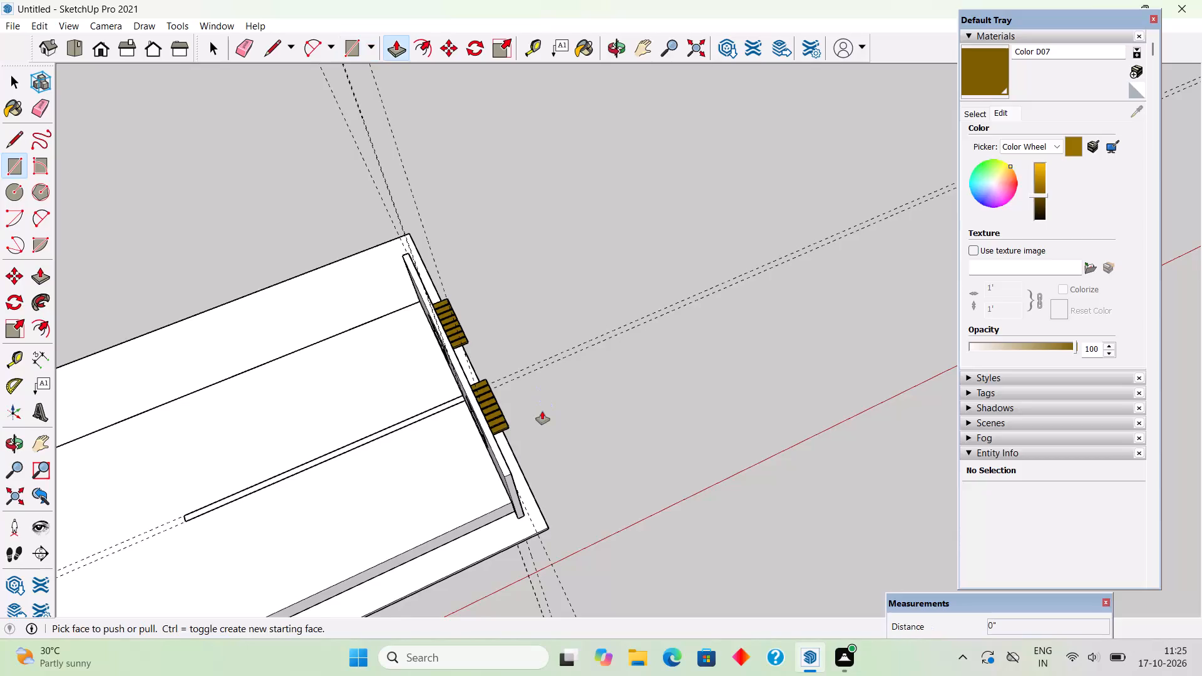
Push/Pull the narrow strip between the floor guides up 10' to form the dividing wall.
scroll(542, 411, "up", 1)
left_click(408, 419)
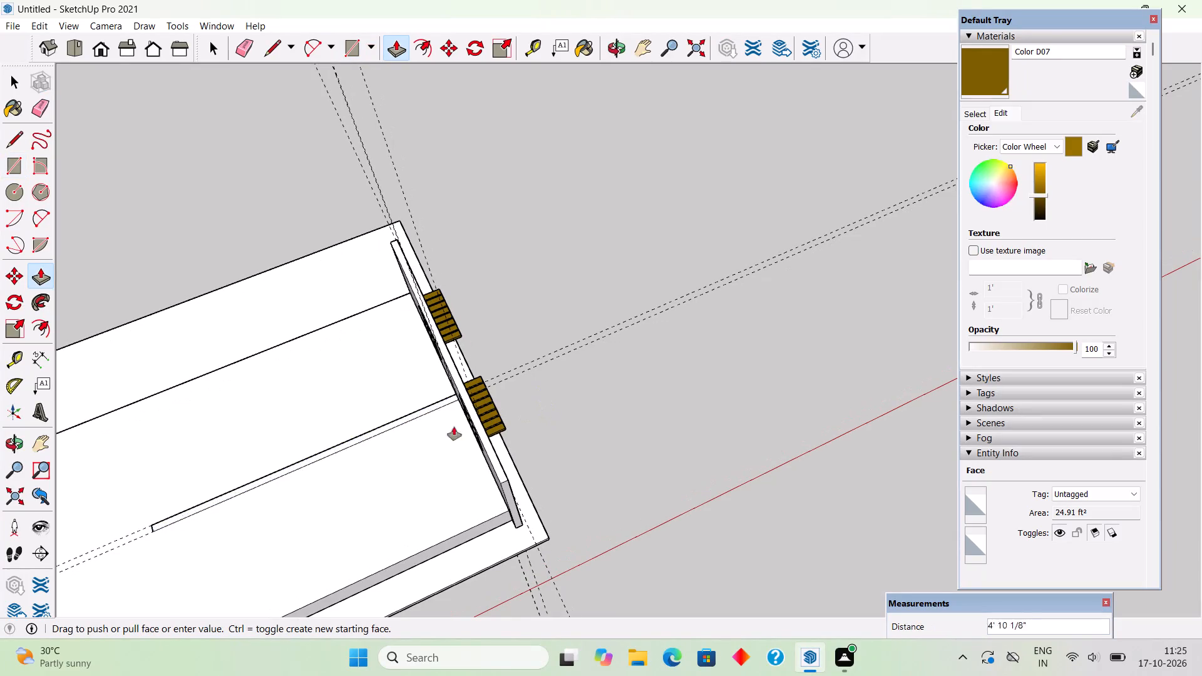
left_click(500, 458)
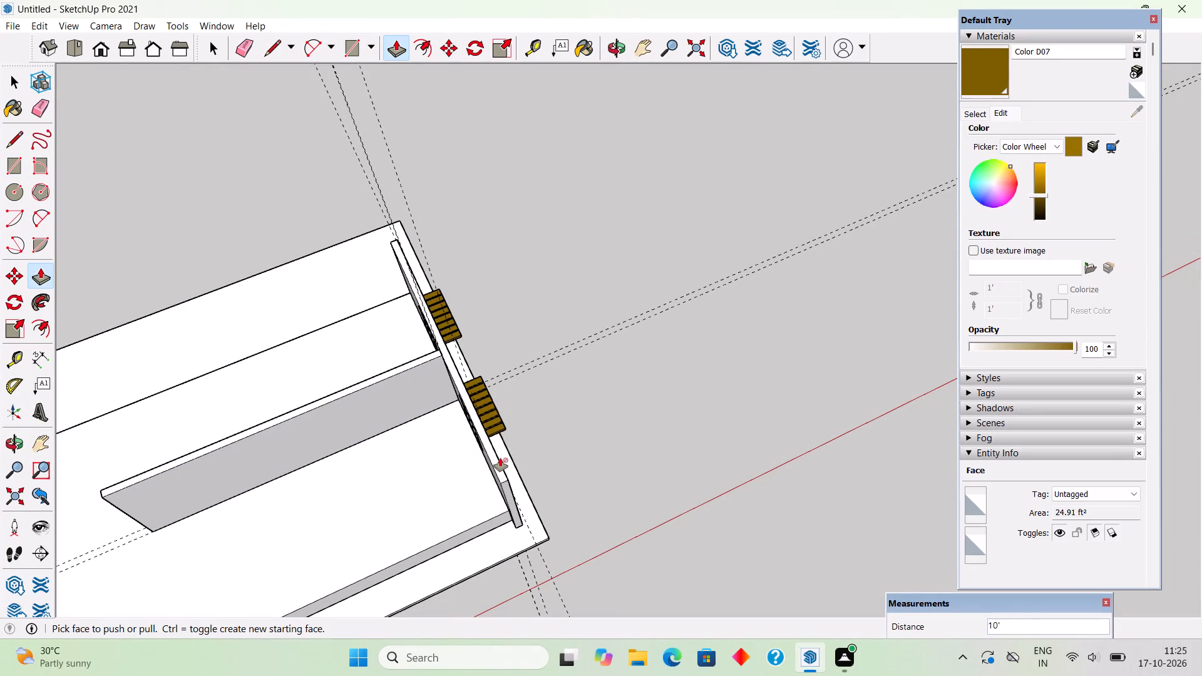
key("space")
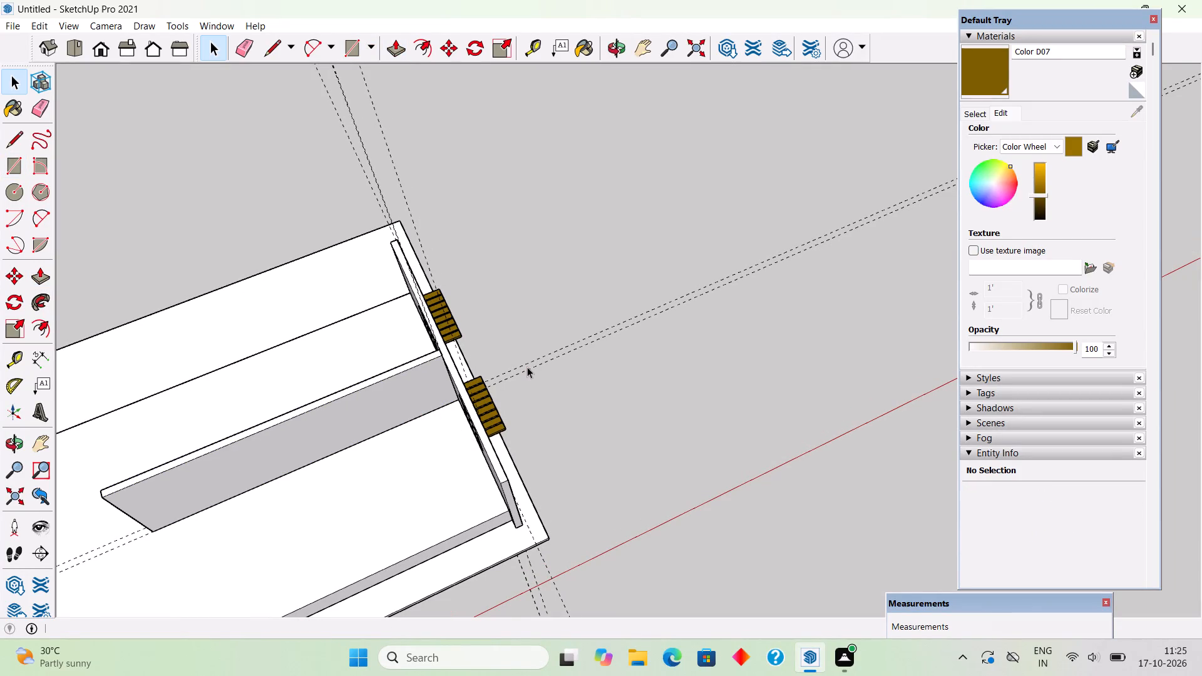
Examine the dividing wall and its junction with the windowed wall from several sides of the building.
scroll(527, 367, "down", 6)
middle_click_drag(436, 439, 356, 160)
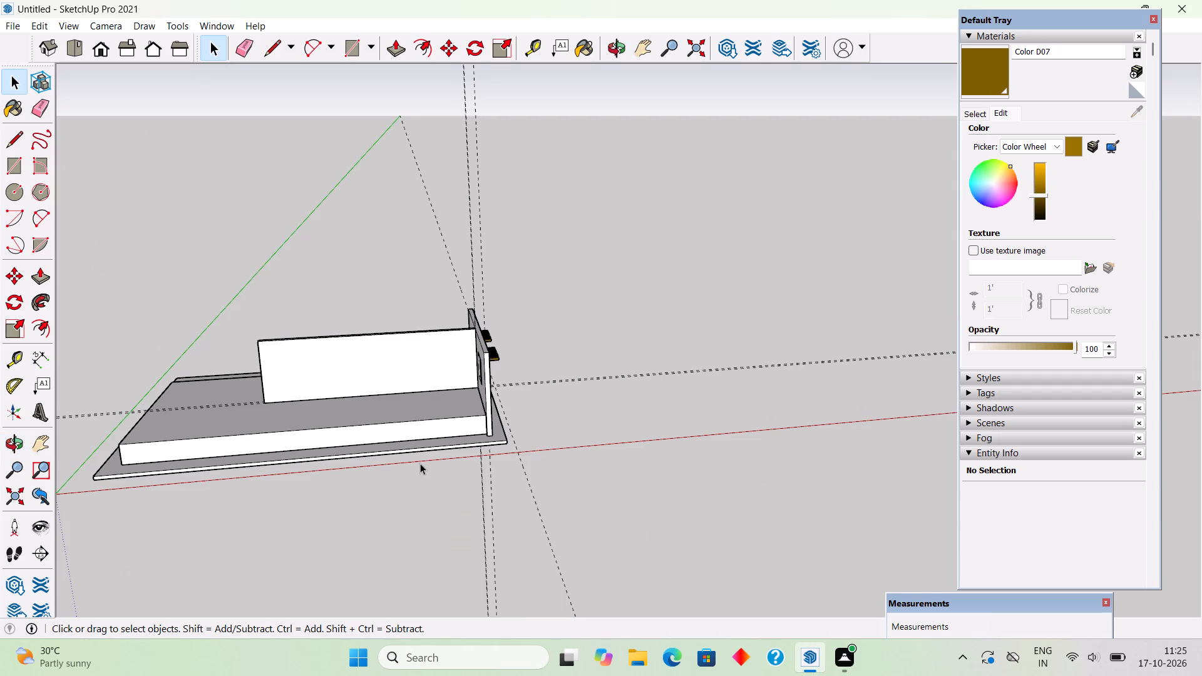
scroll(420, 463, "up", 5)
middle_click_drag(436, 385, 267, 358)
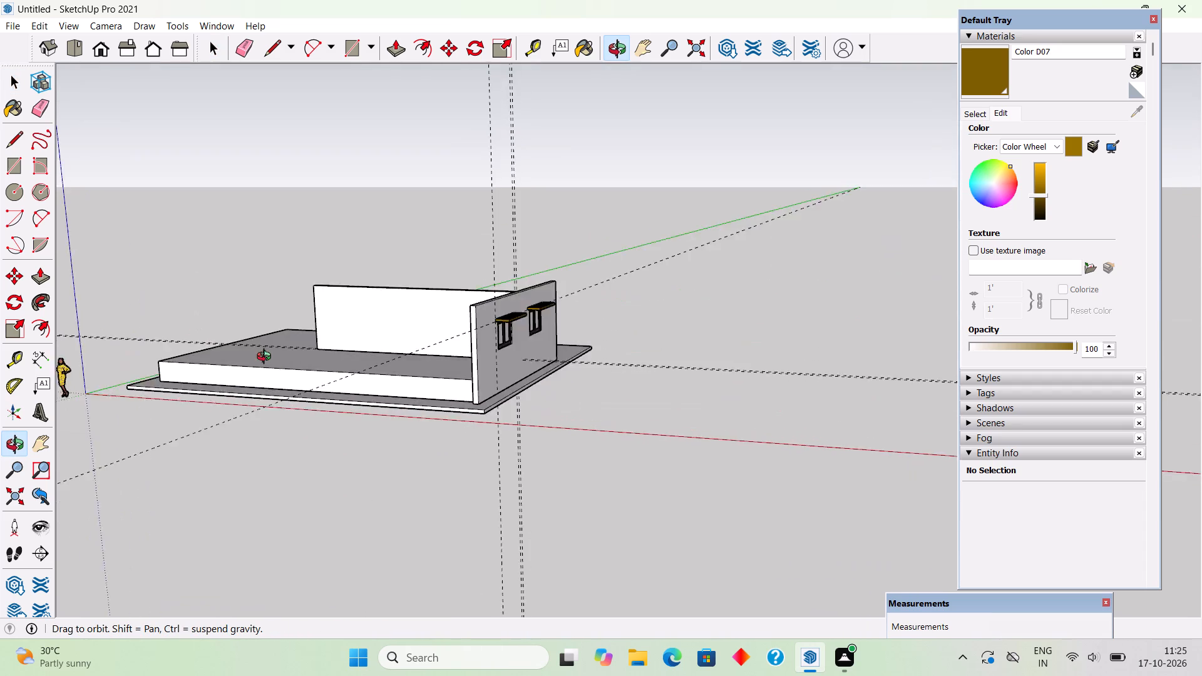
middle_click_drag(267, 358, 346, 361)
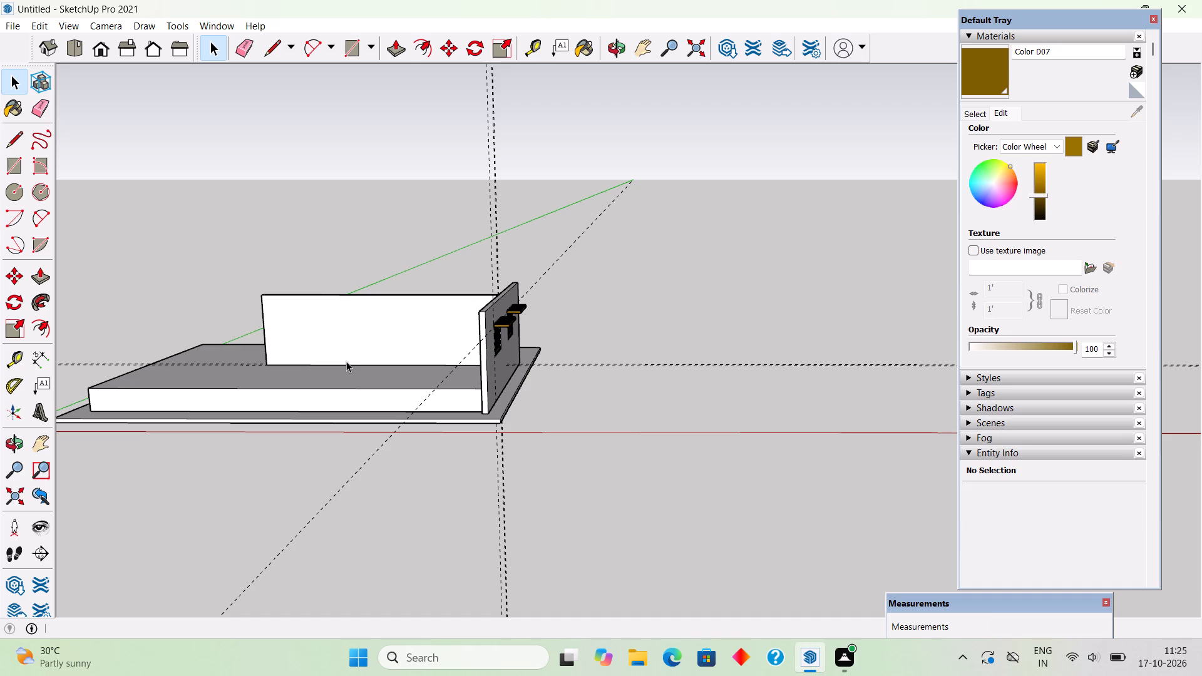
scroll(346, 361, "up", 3)
scroll(346, 361, "down", 6)
middle_click_drag(347, 364, 540, 397)
scroll(434, 402, "up", 9)
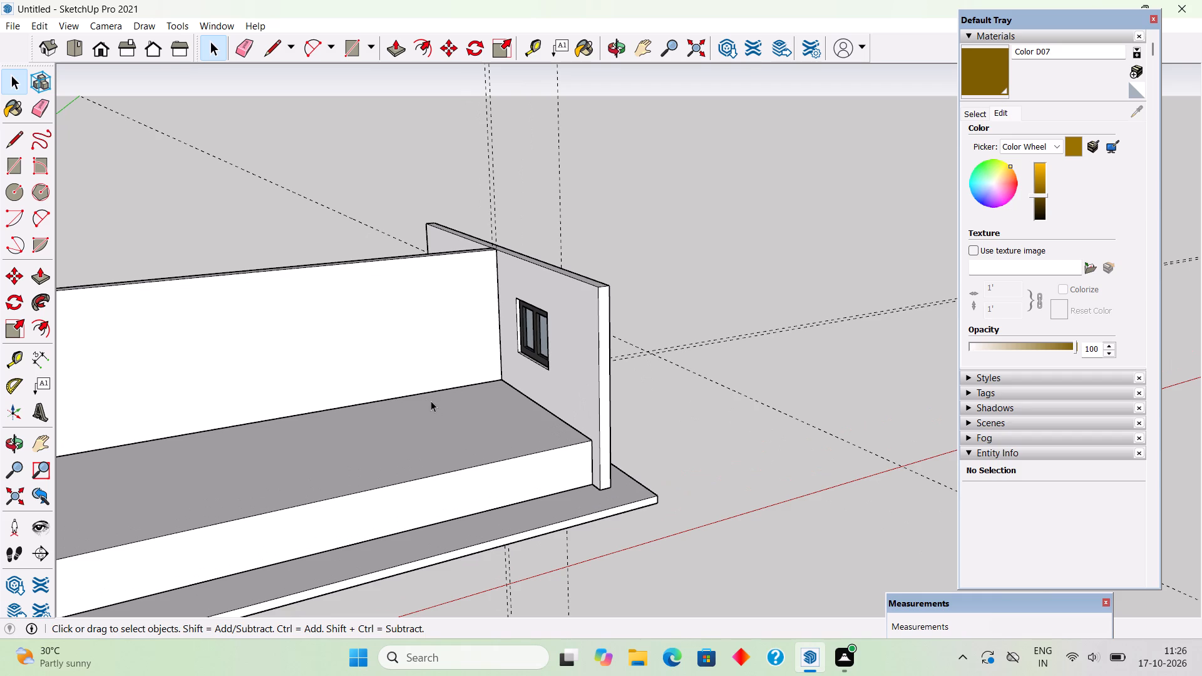
middle_click_drag(398, 374, 267, 345)
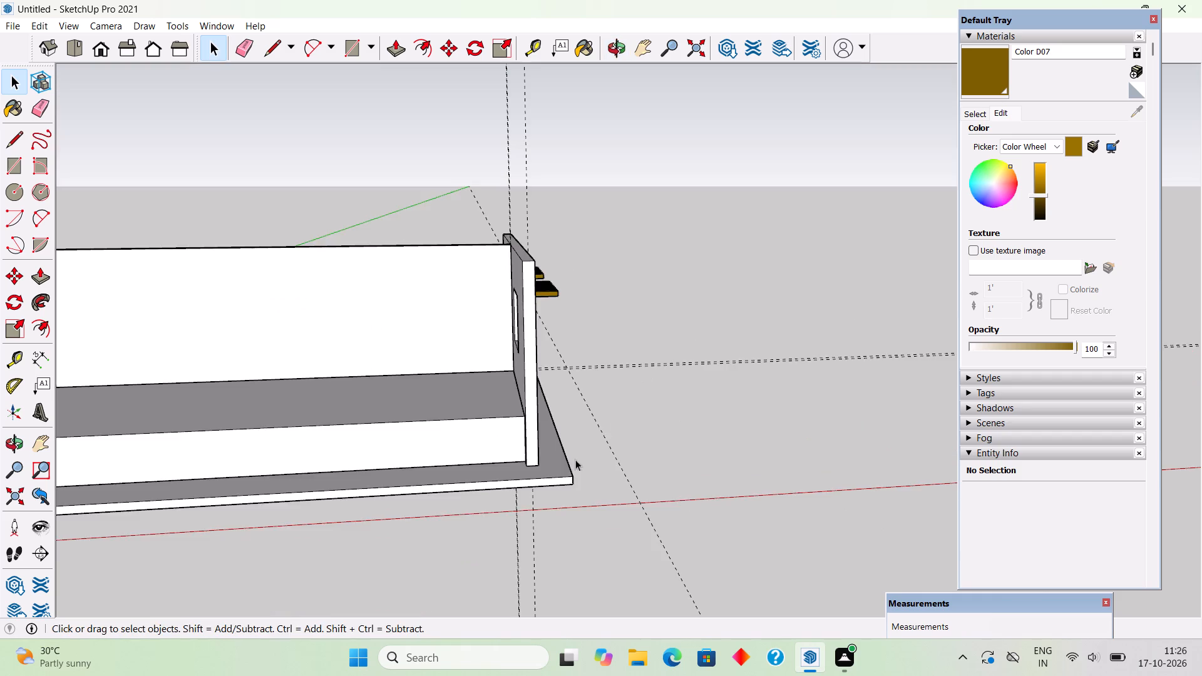
middle_click_drag(542, 447, 343, 403)
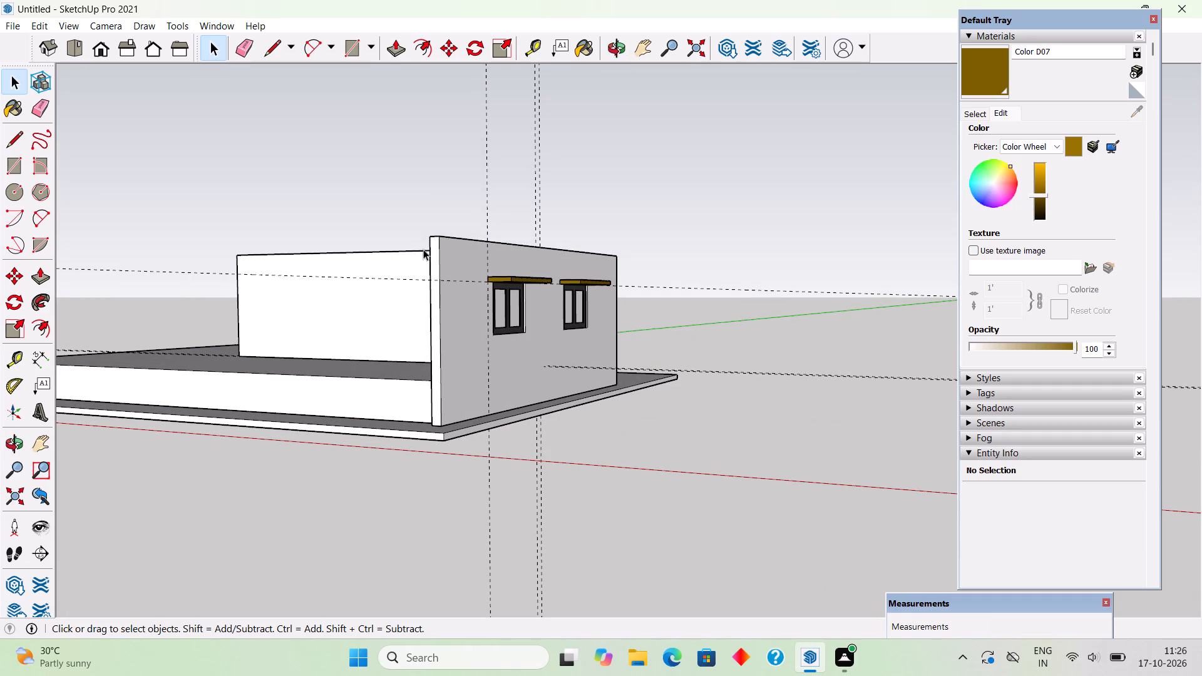
Draw a vertical line on the dividing wall's face from top edge to base, about 11' from the windowed wall.
key("l")
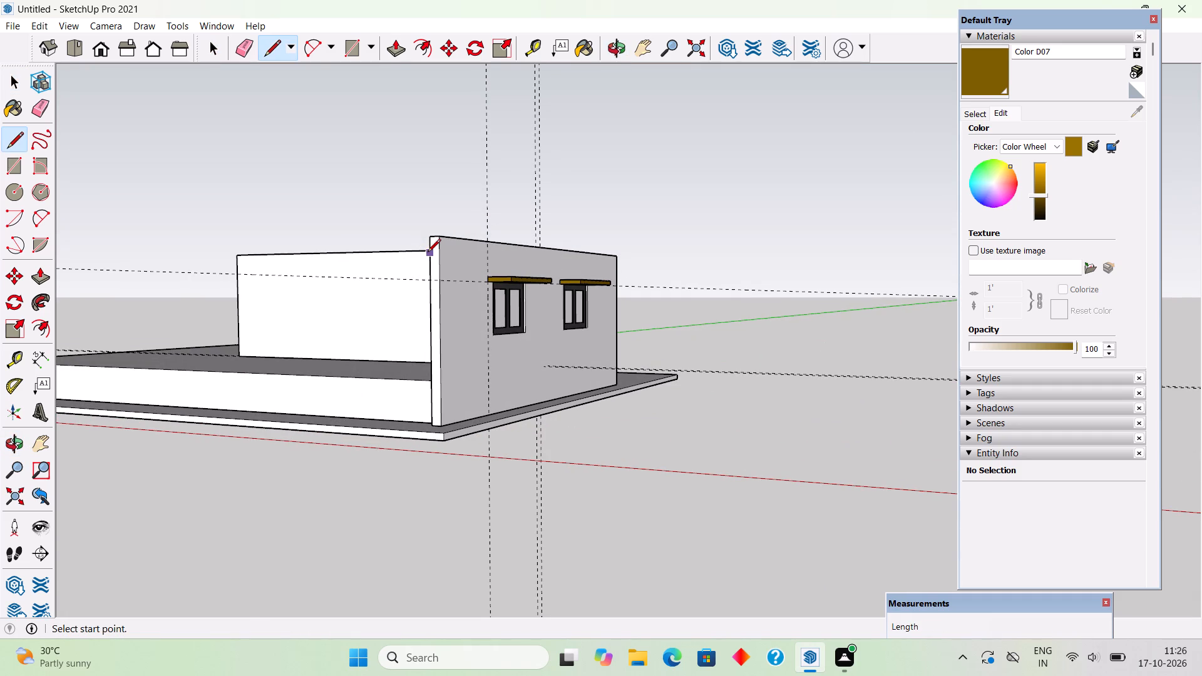
scroll(428, 253, "up", 4)
left_click(426, 252)
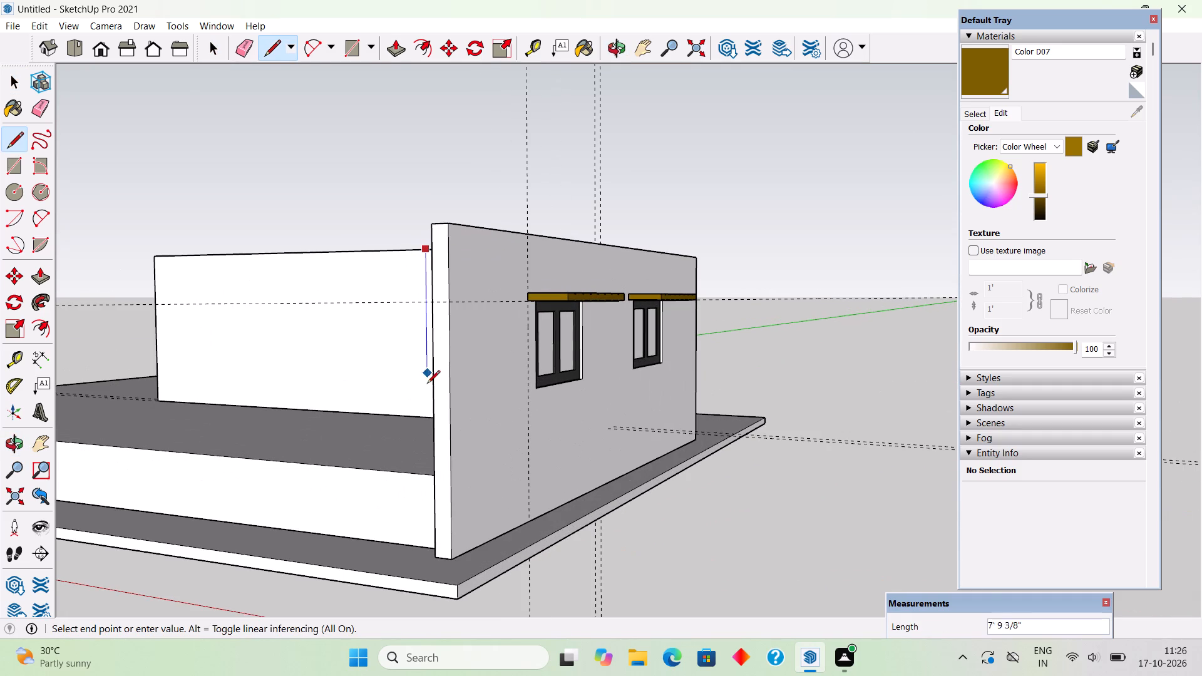
left_click(426, 416)
Measure the distance from the windowed wall's inner corner to the vertical line on the dividing wall.
middle_click_drag(446, 454, 537, 487)
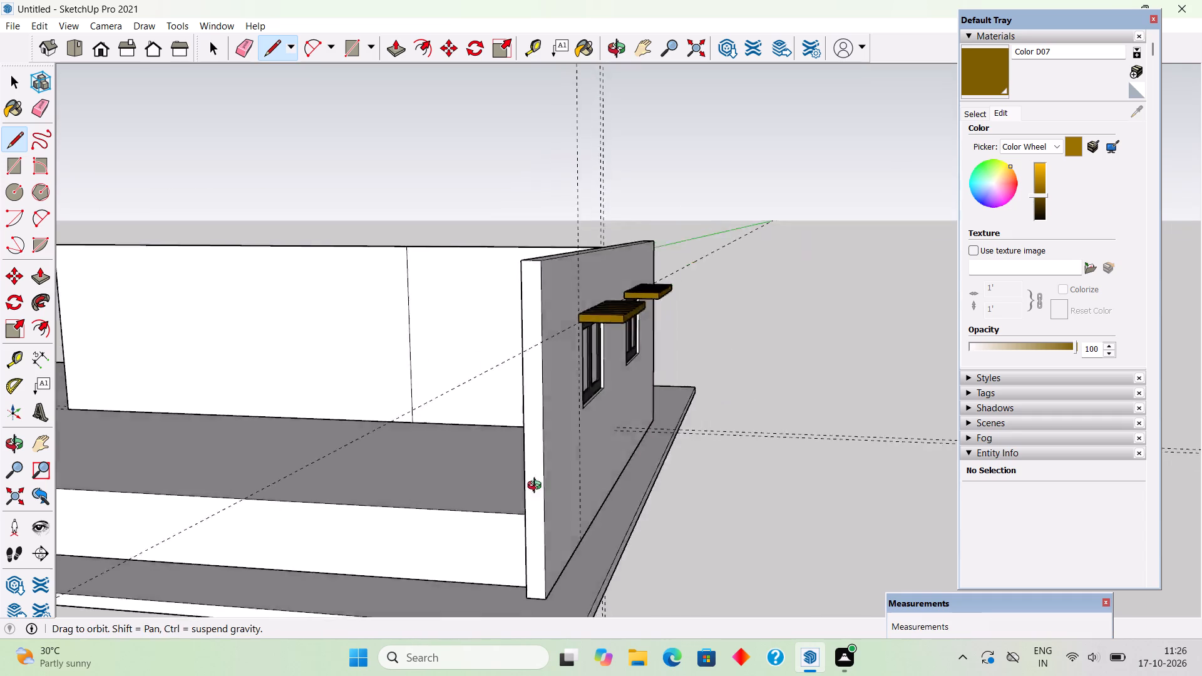
middle_click_drag(537, 487, 737, 489)
scroll(604, 296, "up", 4)
key("t")
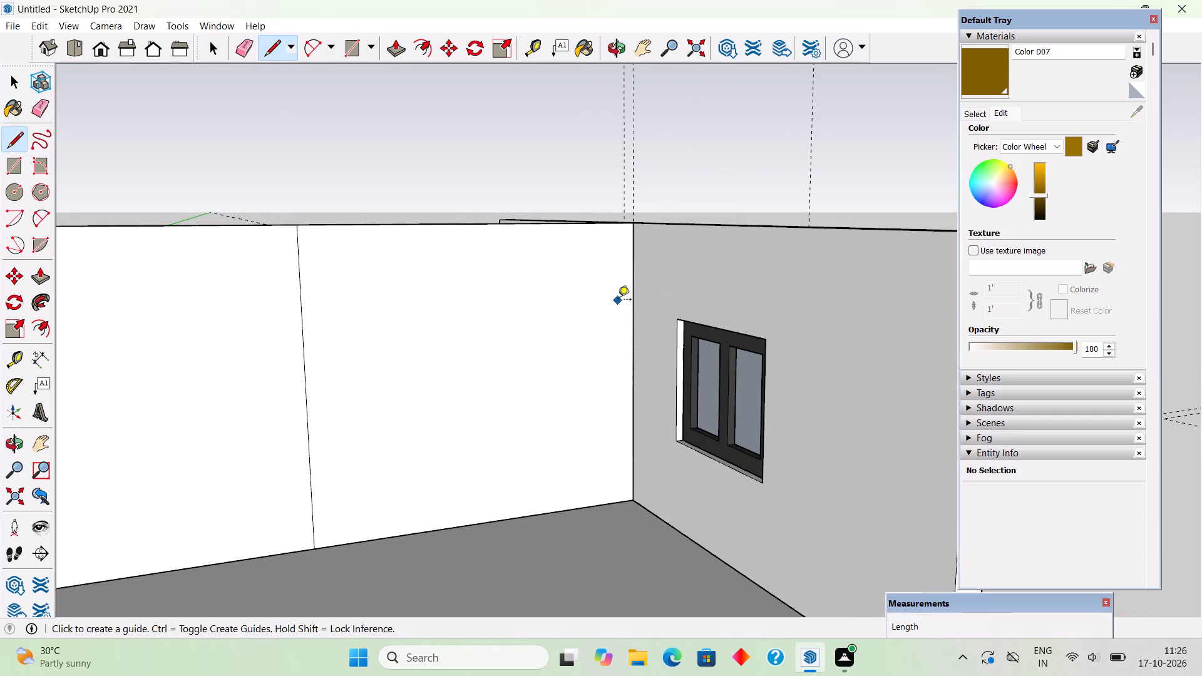
left_click(630, 327)
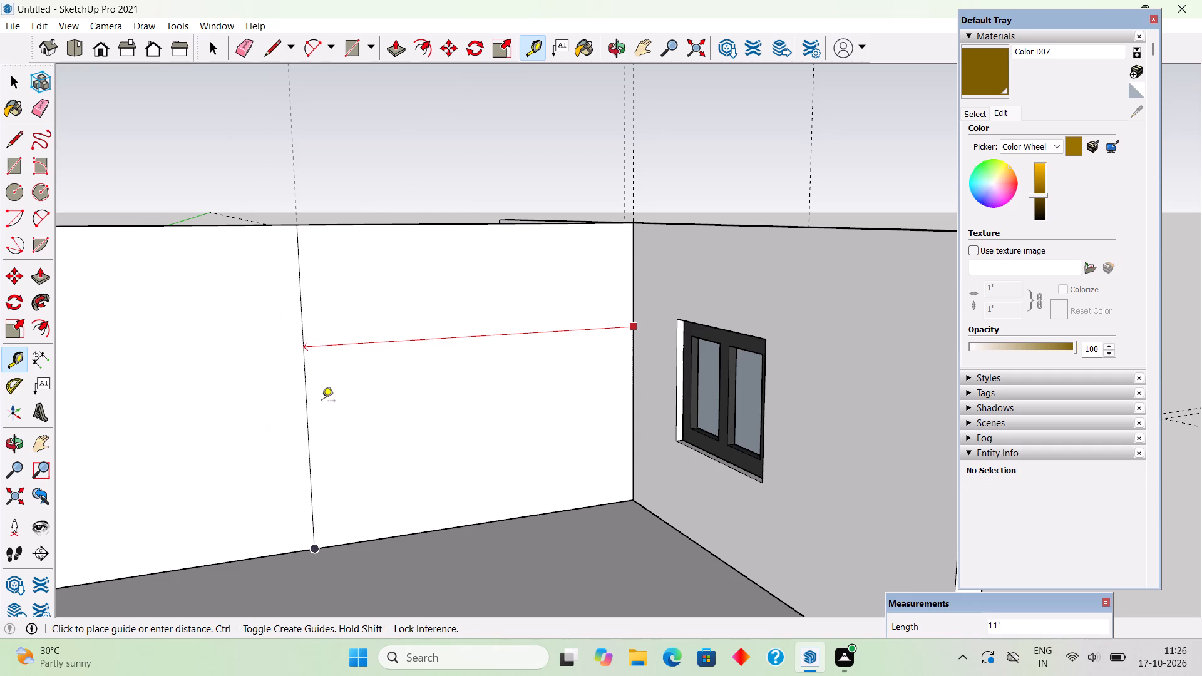
Place a vertical guide on the dividing wall 5' from the drawn line, toward the windowed wall.
key("t")
left_click(310, 471)
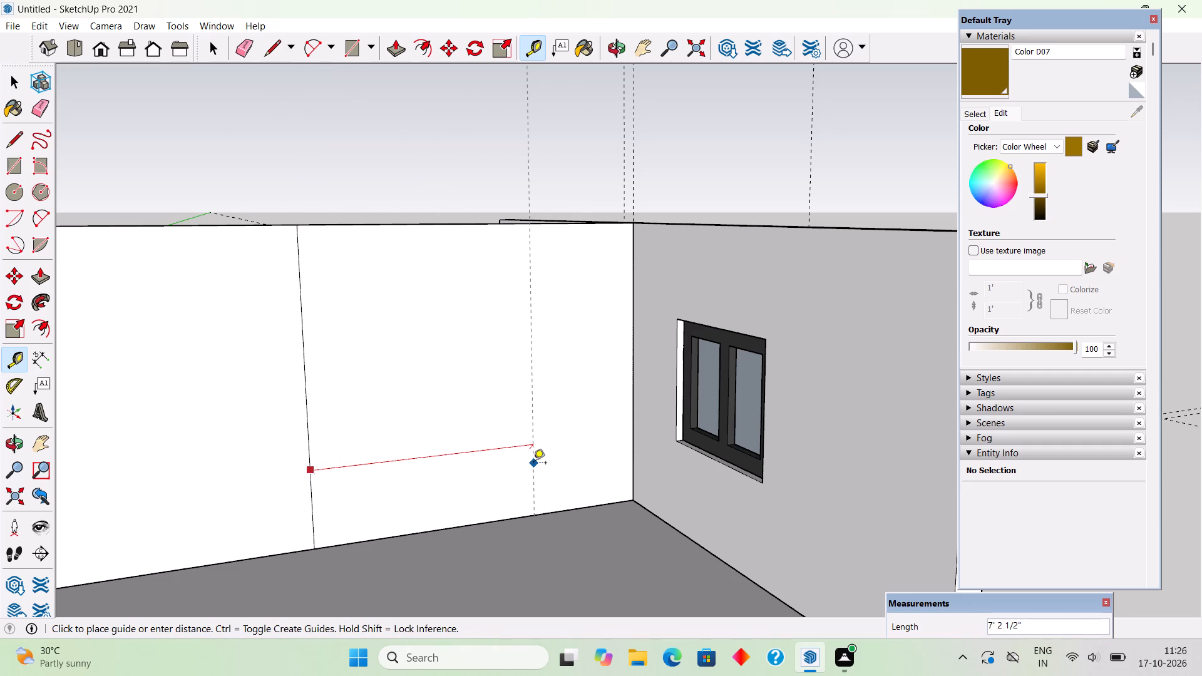
type("5'")
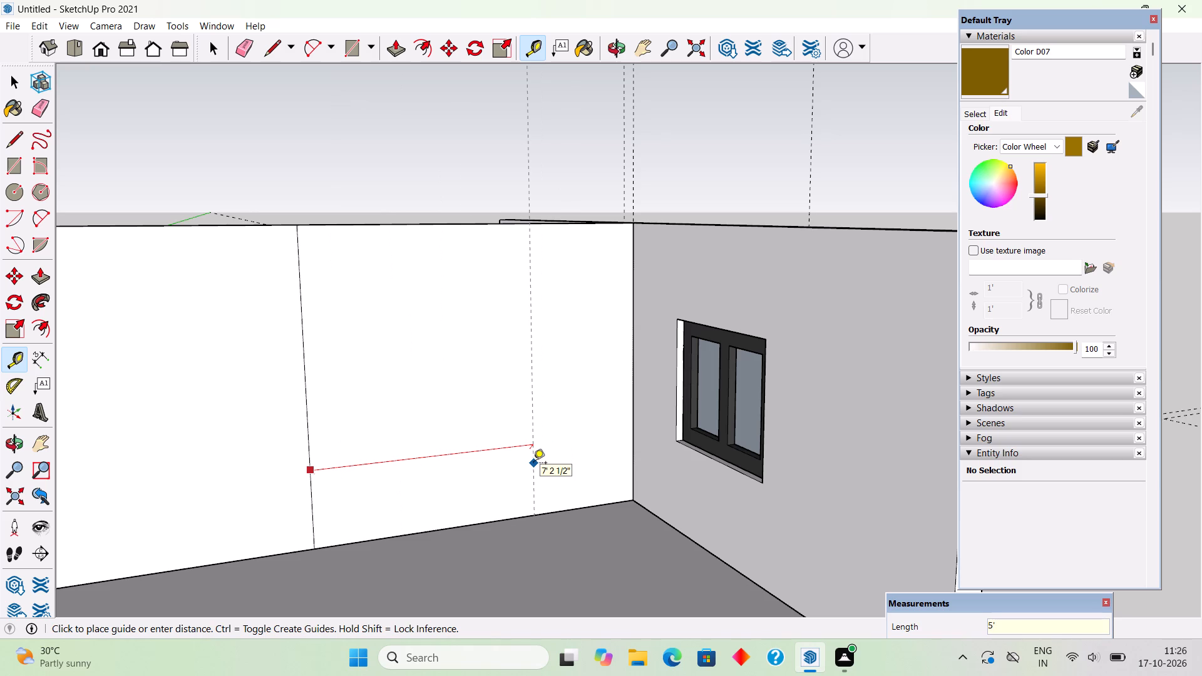
key("Return")
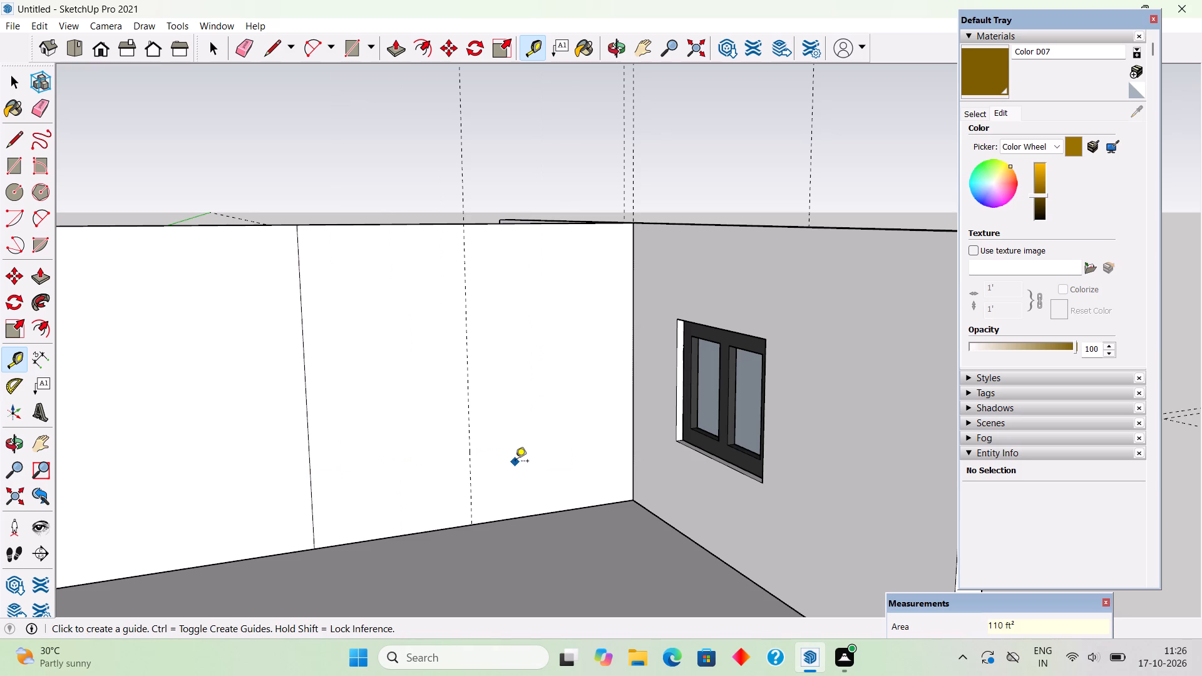
Place another vertical guide 1' from the 5' guide, closer to the windowed wall.
scroll(515, 462, "down", 3)
middle_click_drag(488, 462, 259, 363)
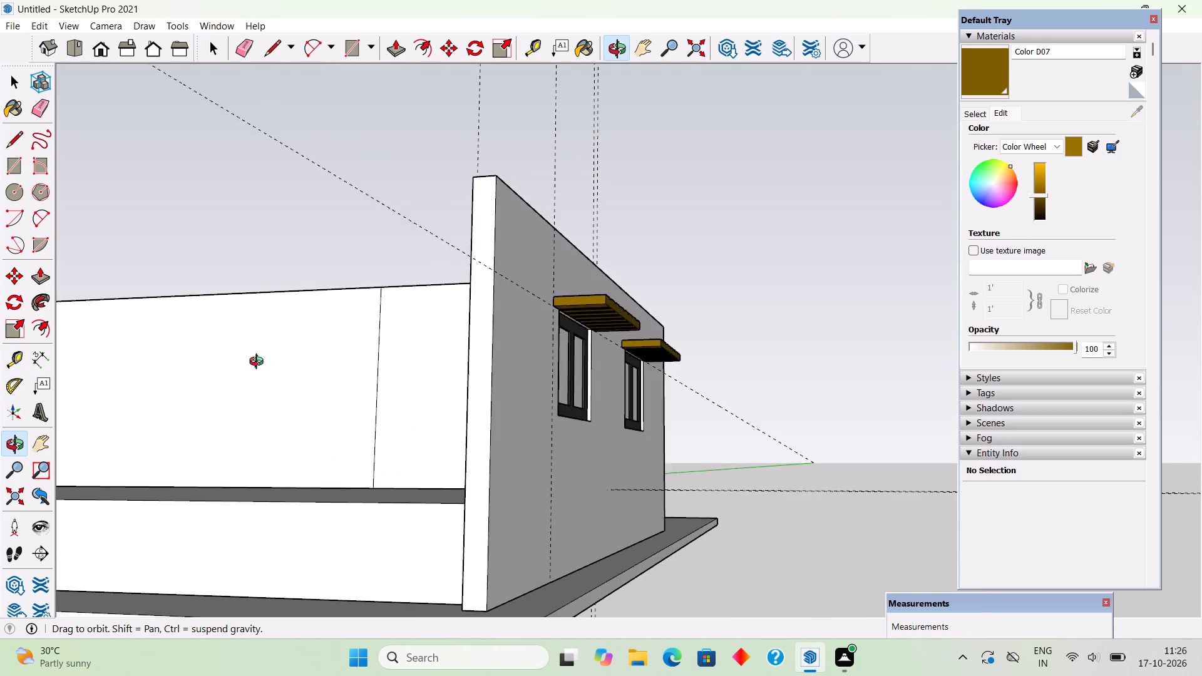
middle_click_drag(259, 363, 266, 379)
scroll(264, 379, "down", 1)
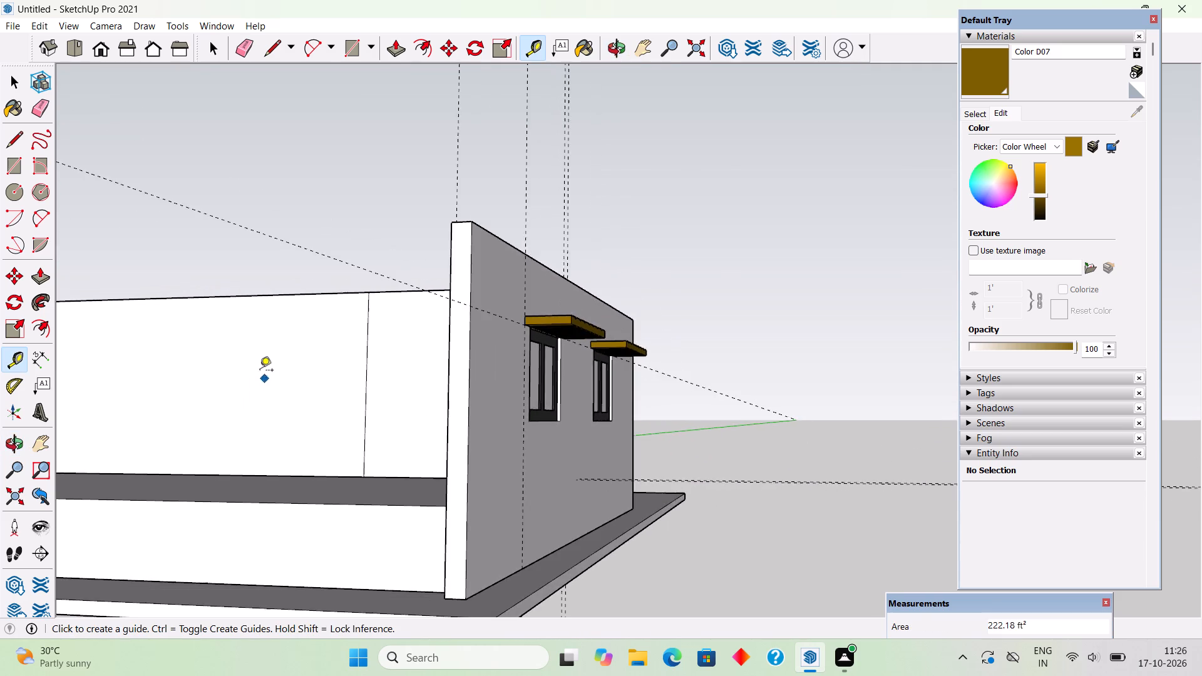
scroll(250, 345, "down", 6)
middle_click_drag(251, 366, 292, 384)
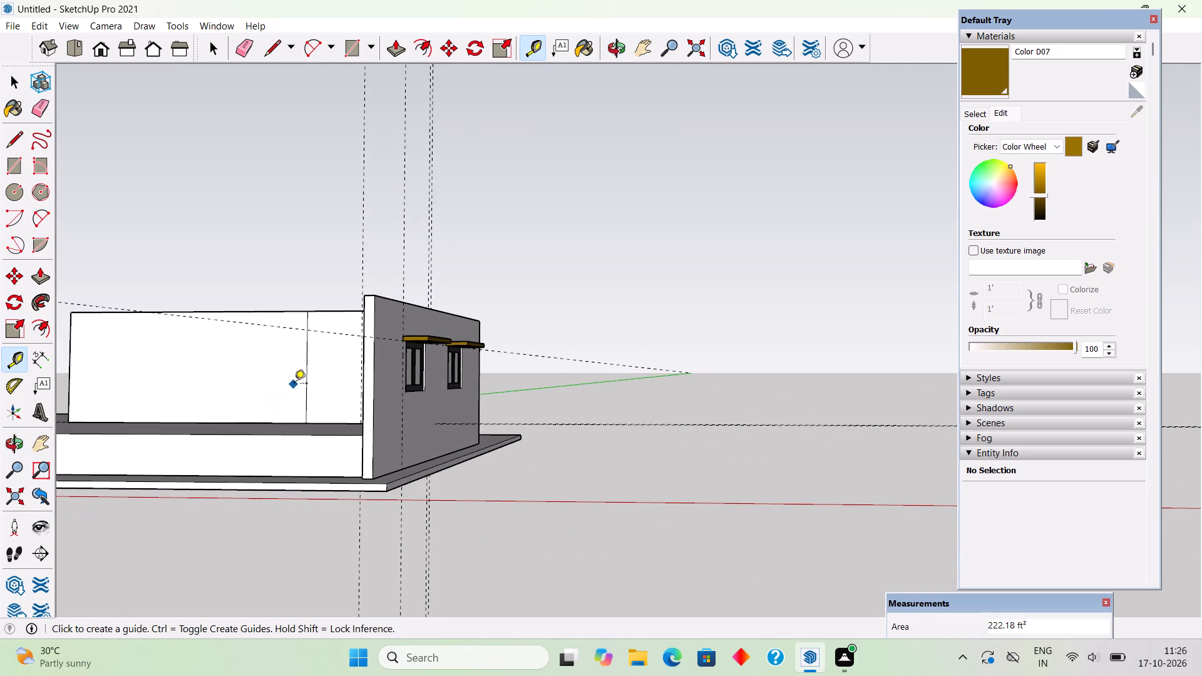
middle_click_drag(307, 371, 377, 379)
scroll(368, 371, "up", 7)
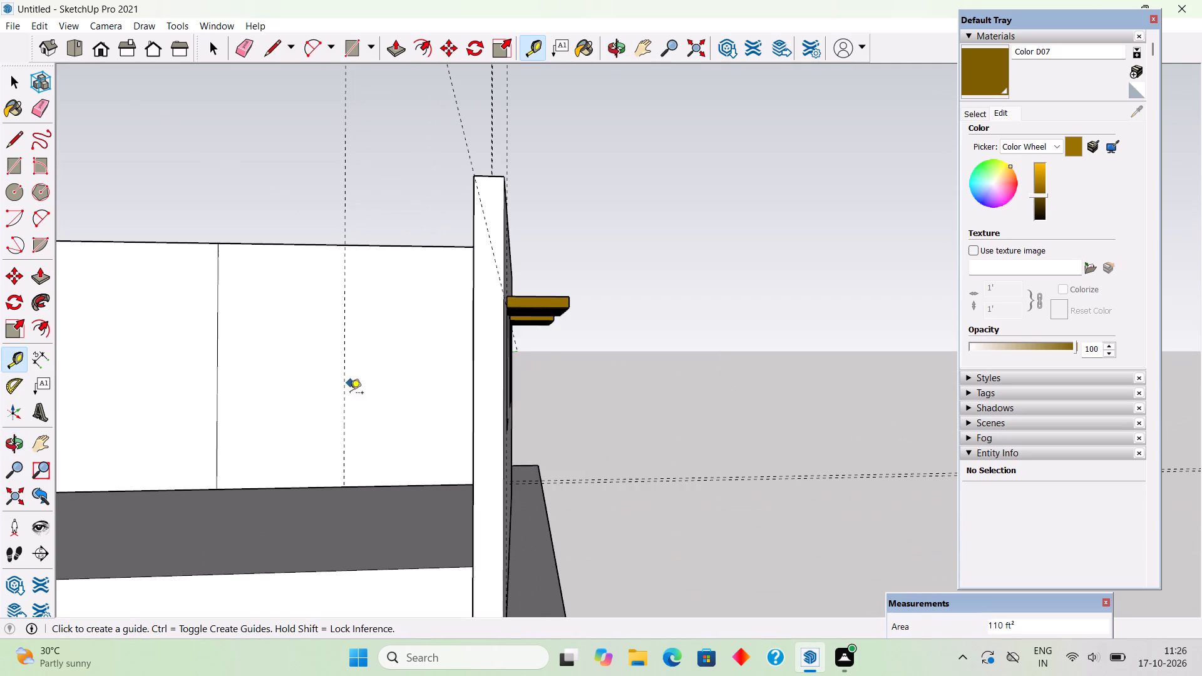
left_click(348, 409)
type("1'")
key("Return")
key("space")
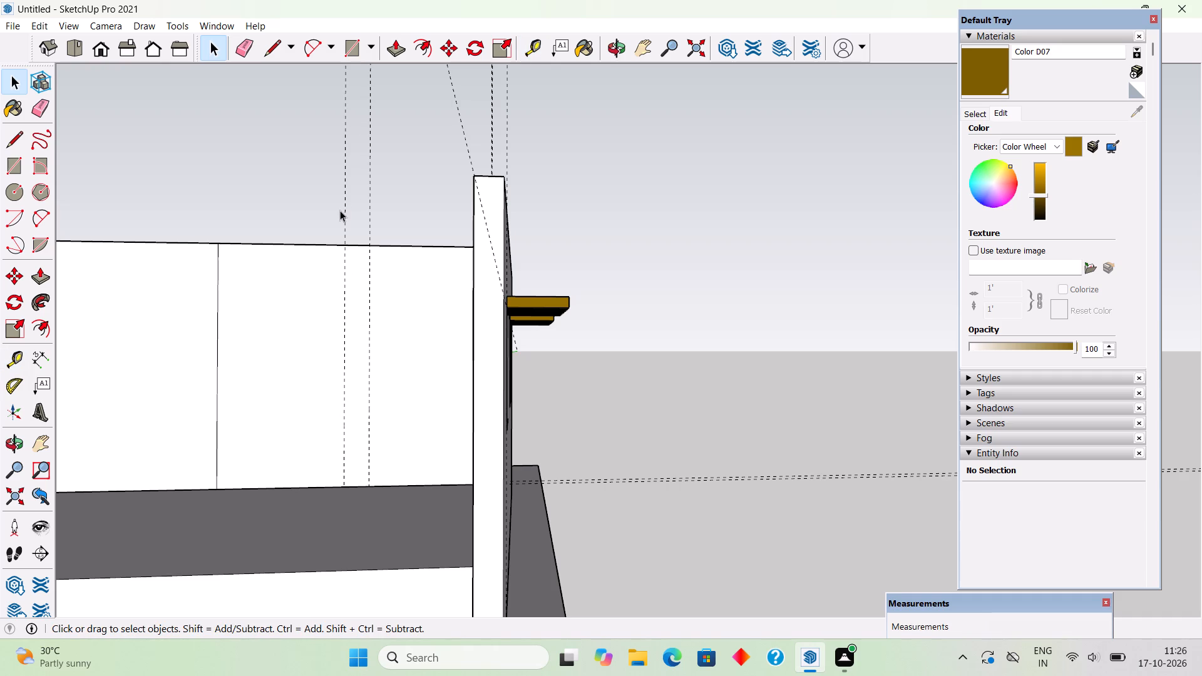
Delete the guide 5' from the drawn line, keeping the one nearer the windowed wall.
left_click(345, 225)
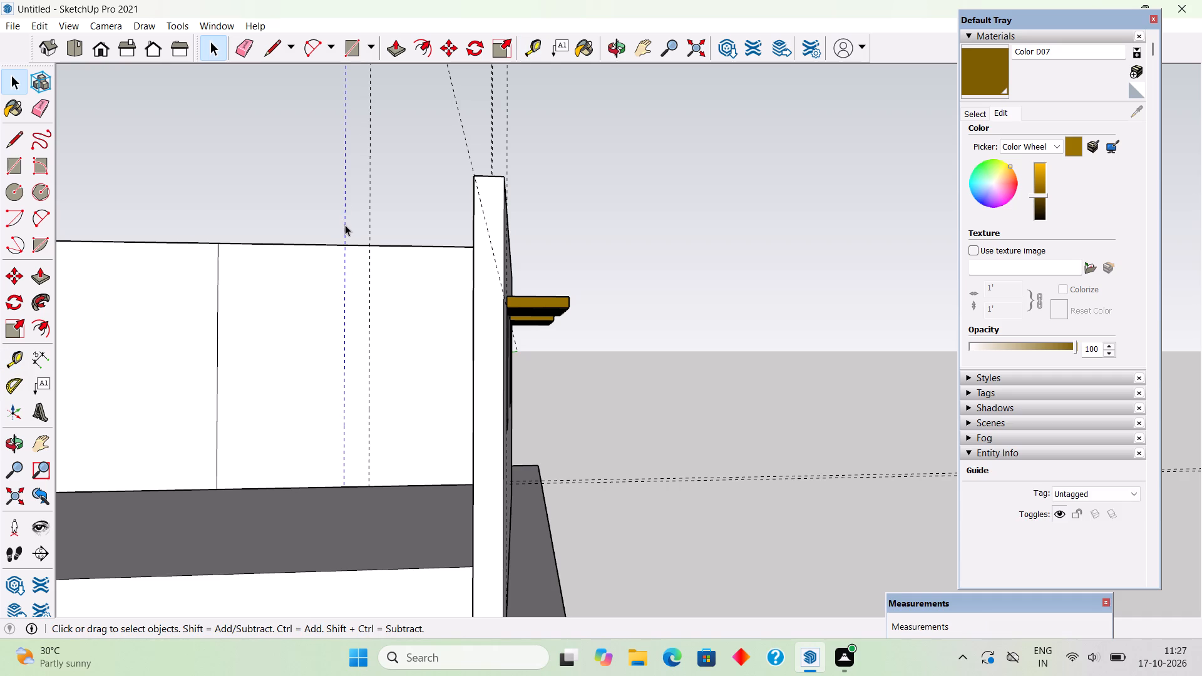
key("Delete")
Replace the drawn vertical line with a guide along it, 6' from the remaining vertical guide on the dividing wall.
middle_click_drag(359, 265, 391, 361)
key("t")
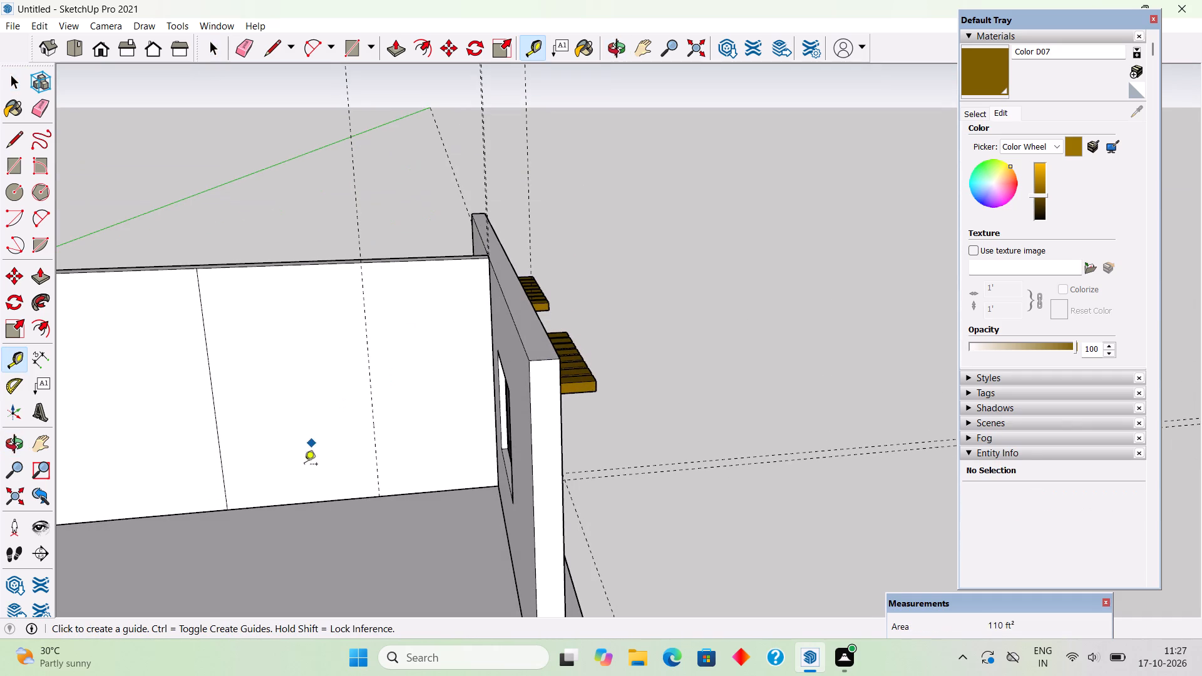
left_click(376, 412)
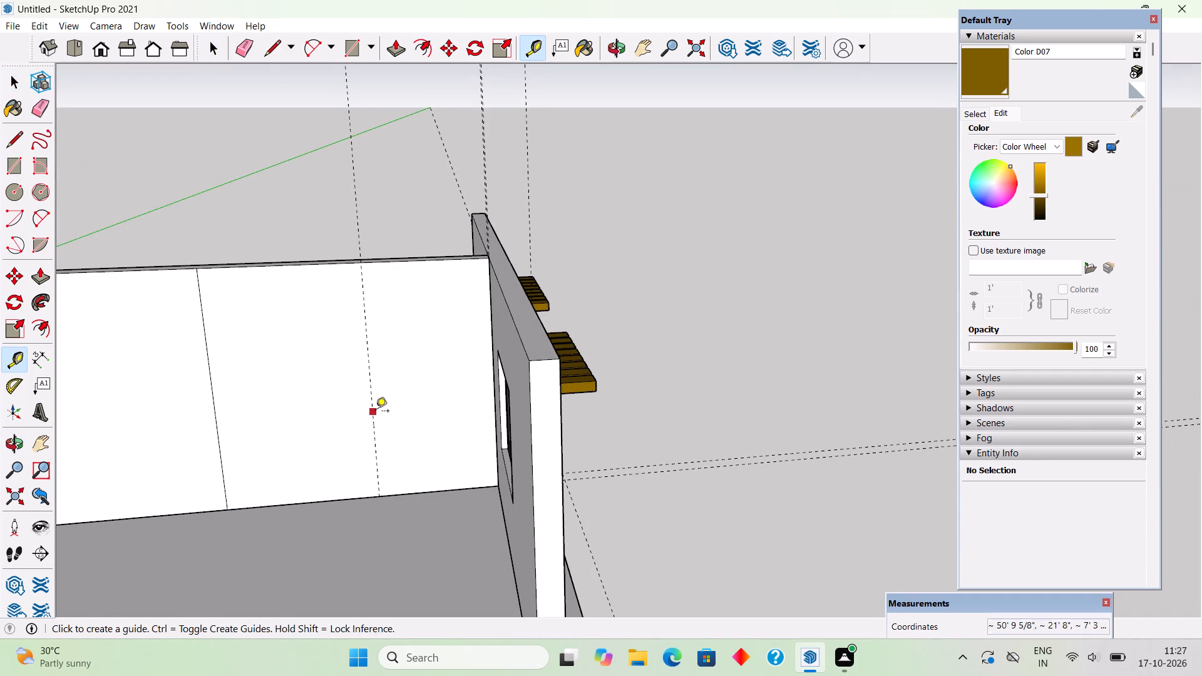
left_click(211, 421)
key("space")
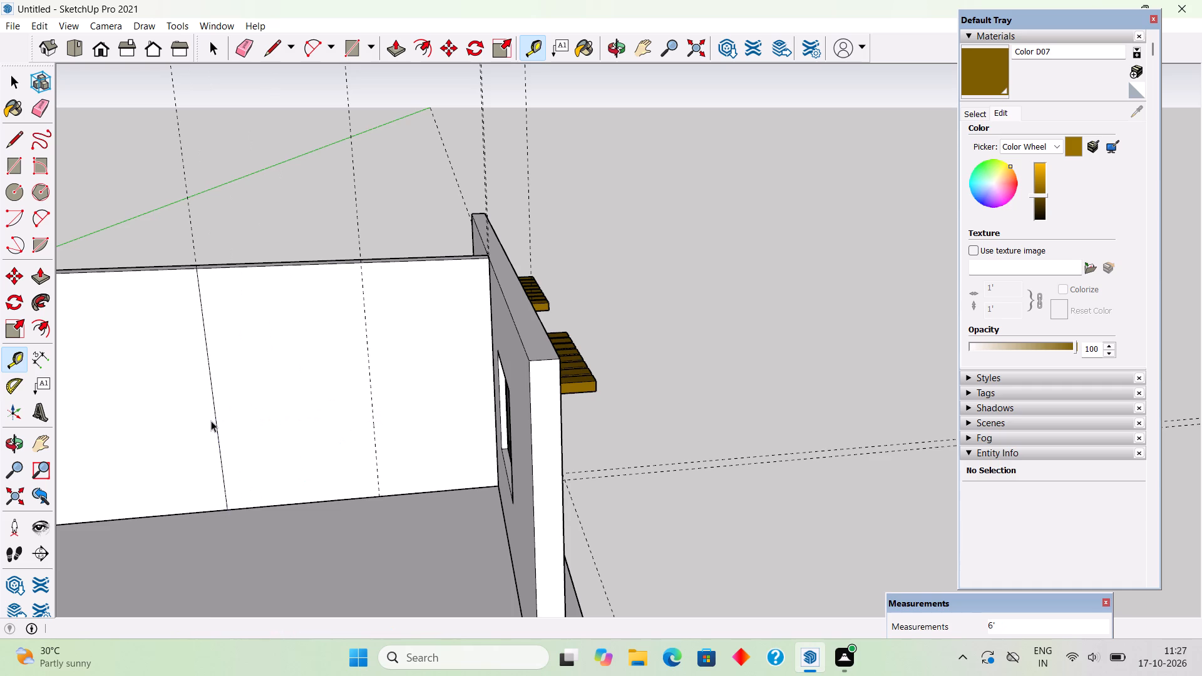
left_click(213, 410)
key("Delete")
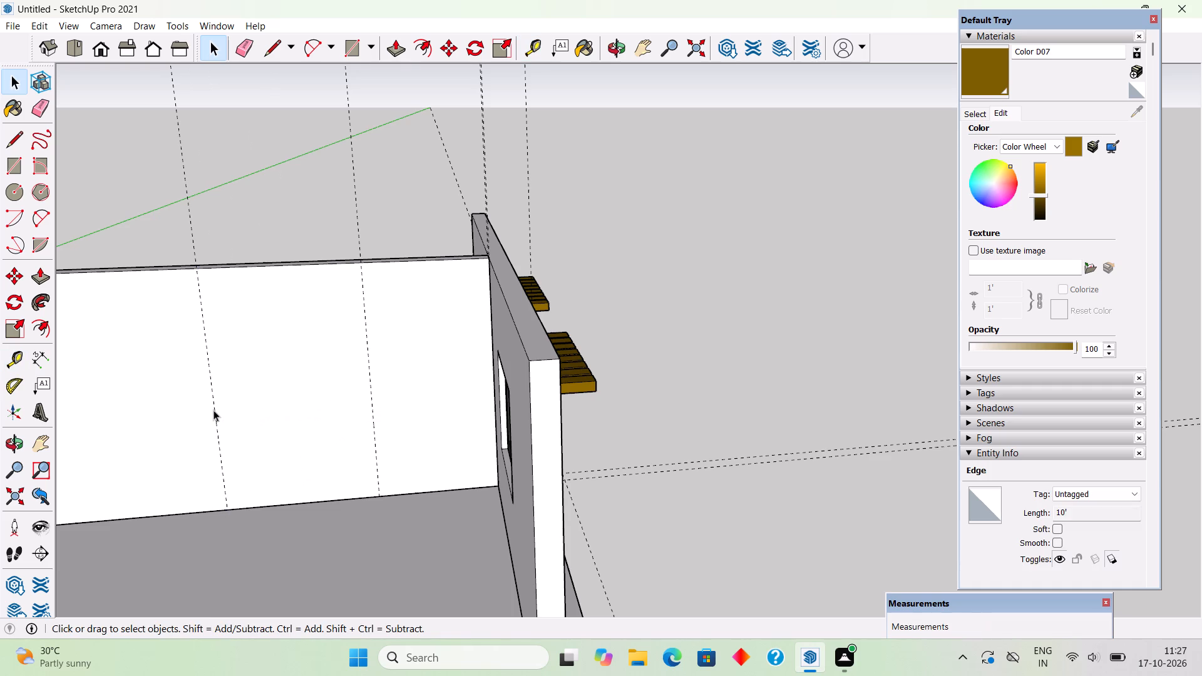
Place a horizontal guide across the dividing wall's face 7' above its base.
key("t")
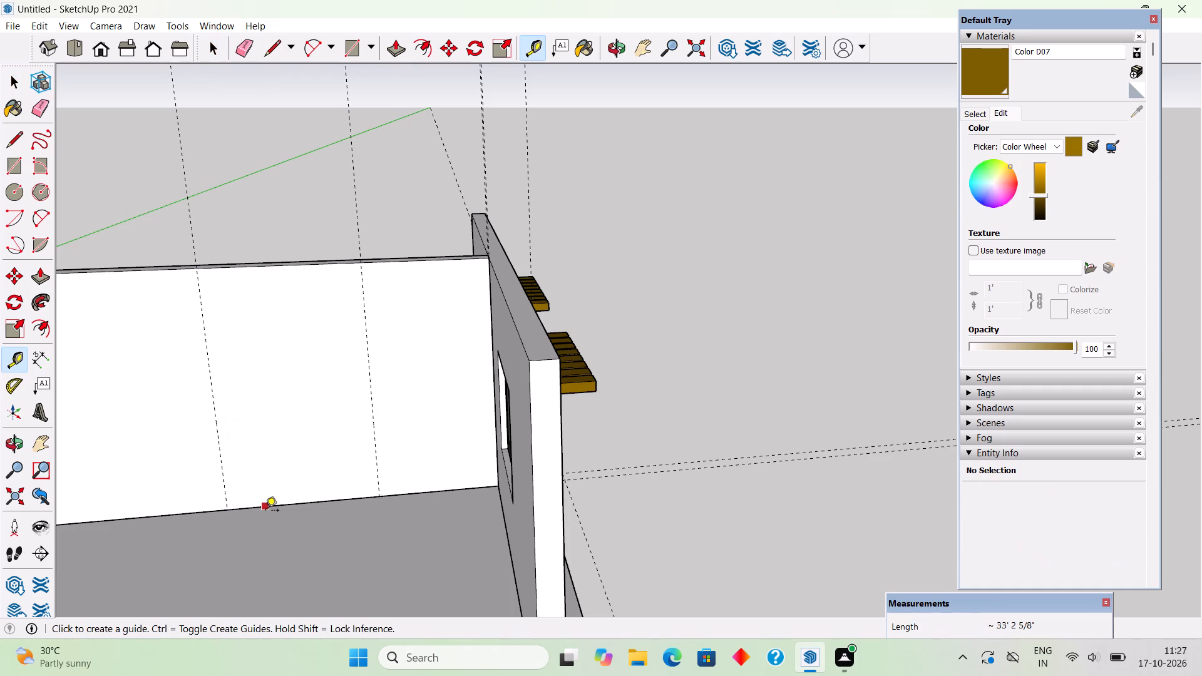
left_click(265, 511)
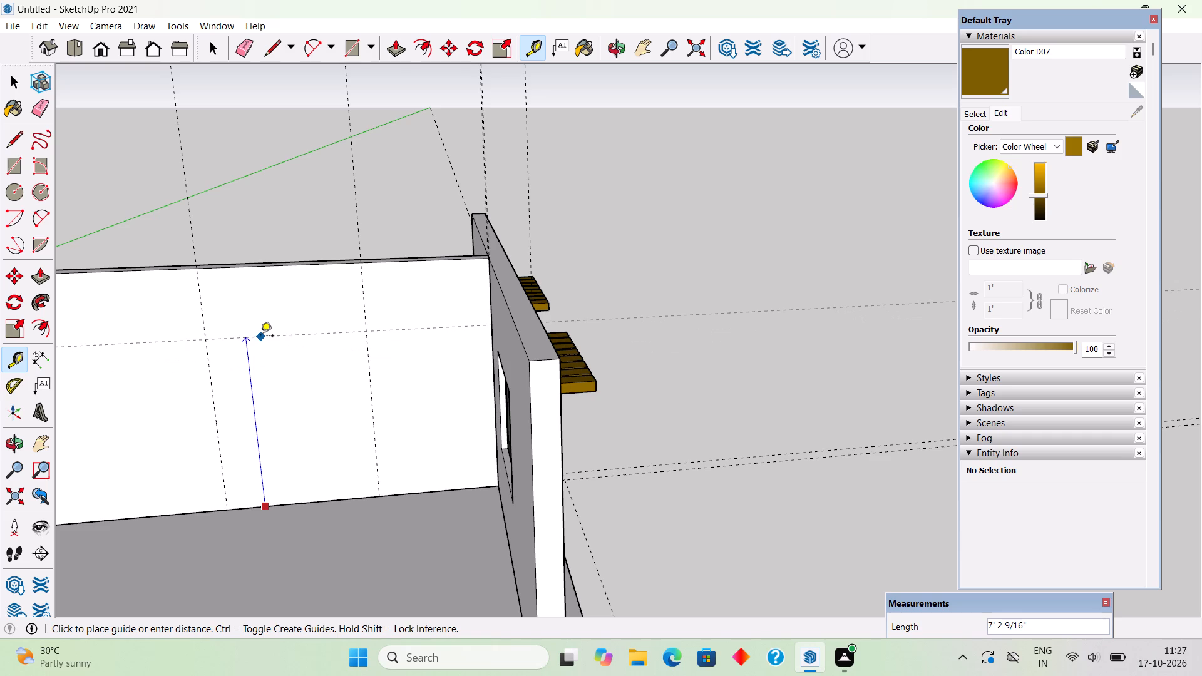
type("7'")
key("Return")
key("space")
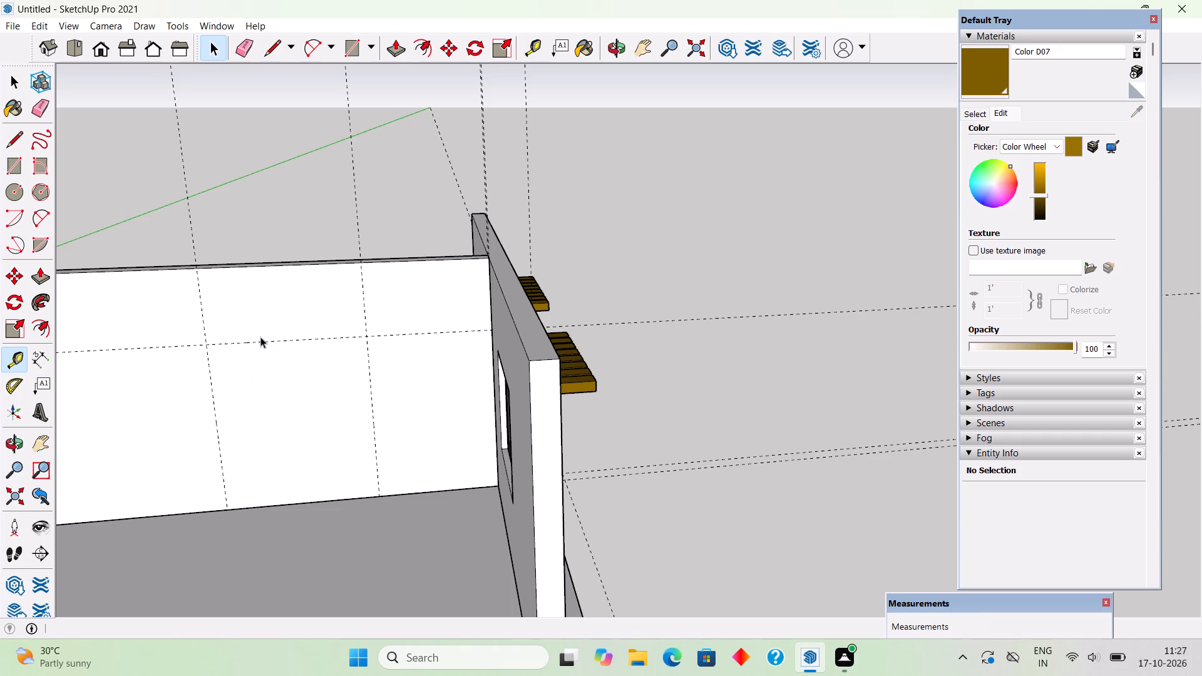
Place a vertical guide on the dividing wall 2' from the guide nearest the windowed wall, toward the farther guide.
scroll(260, 337, "up", 1)
scroll(267, 377, "down", 3)
middle_click_drag(281, 457, 273, 339)
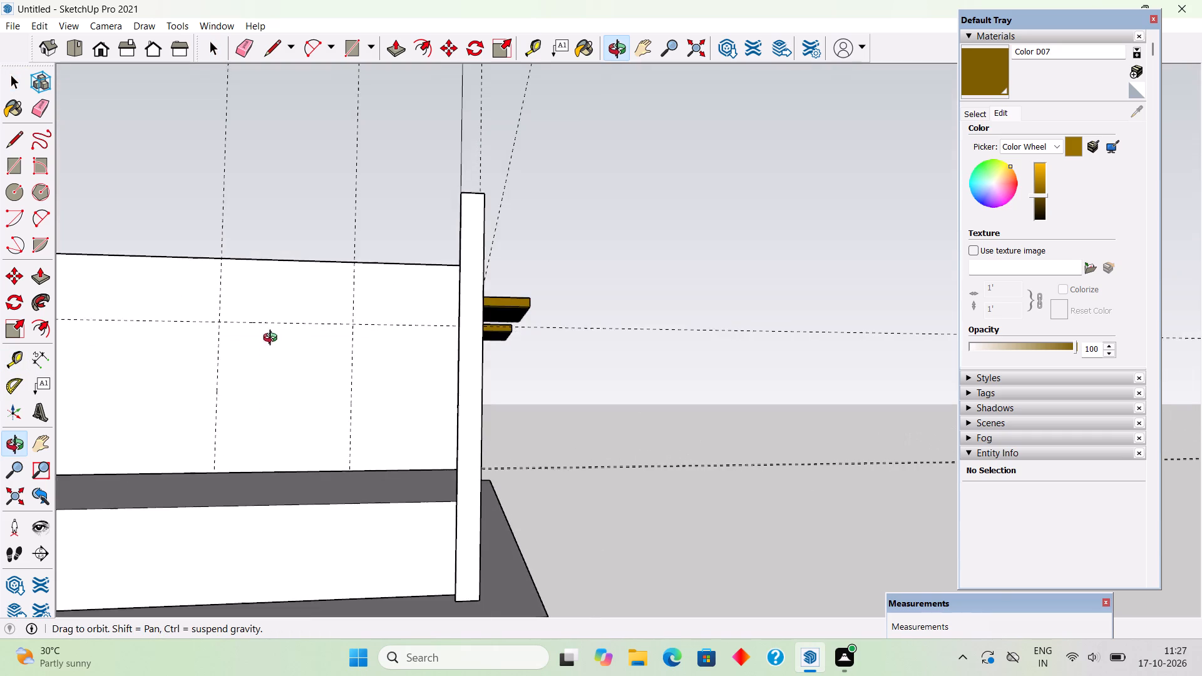
middle_click_drag(273, 339, 358, 386)
scroll(358, 400, "up", 3)
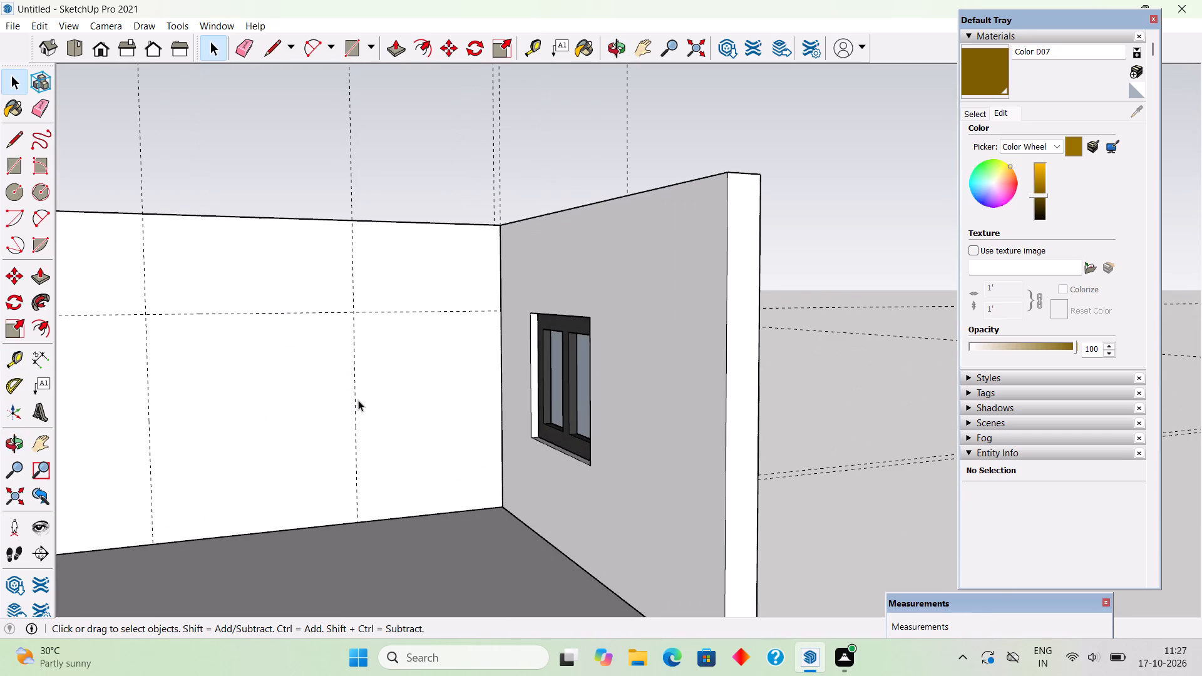
middle_click_drag(358, 400, 300, 419)
key("t")
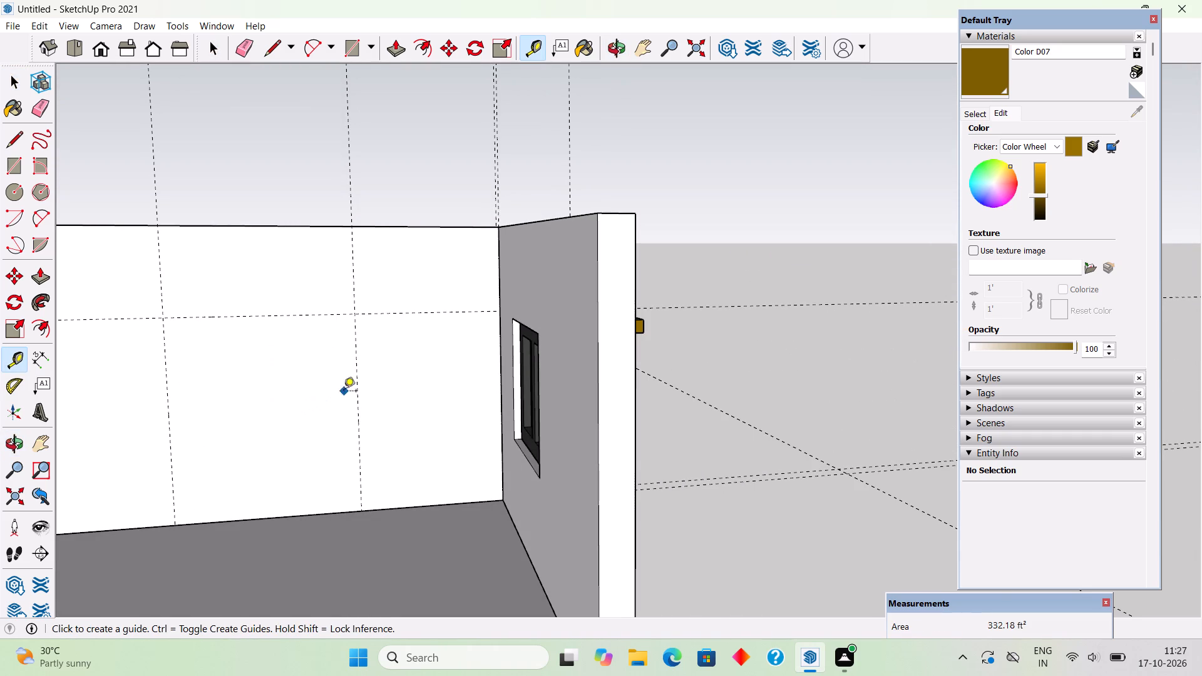
left_click(357, 386)
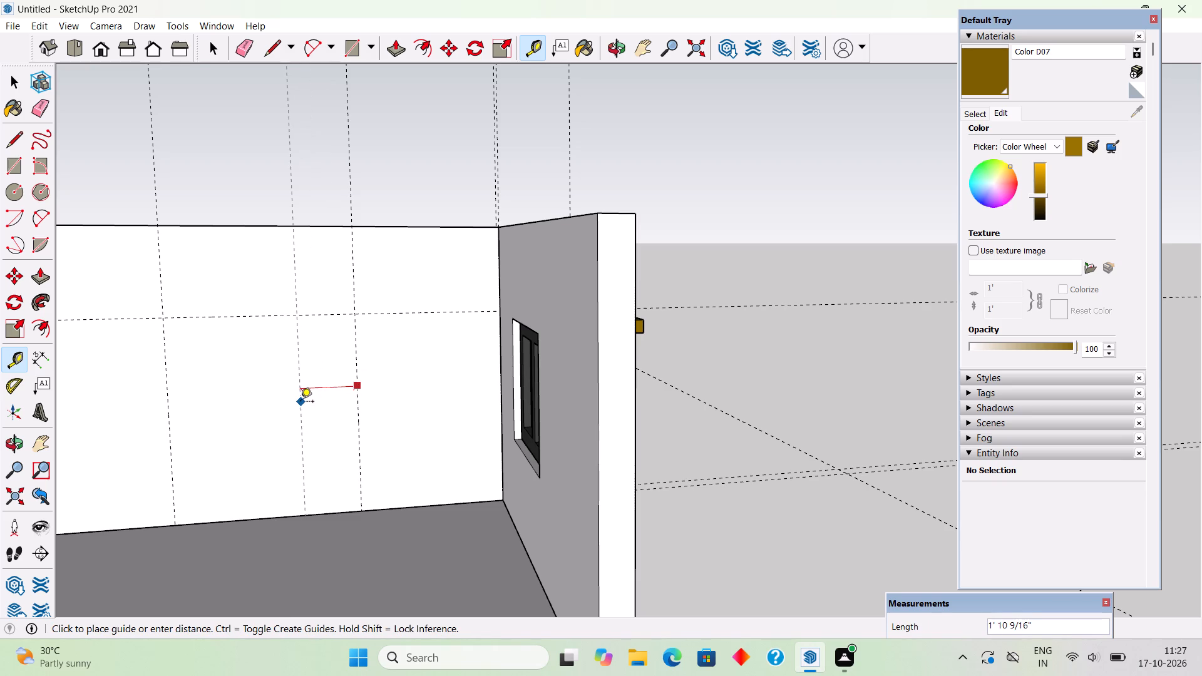
type("2'")
key("Return")
key("space")
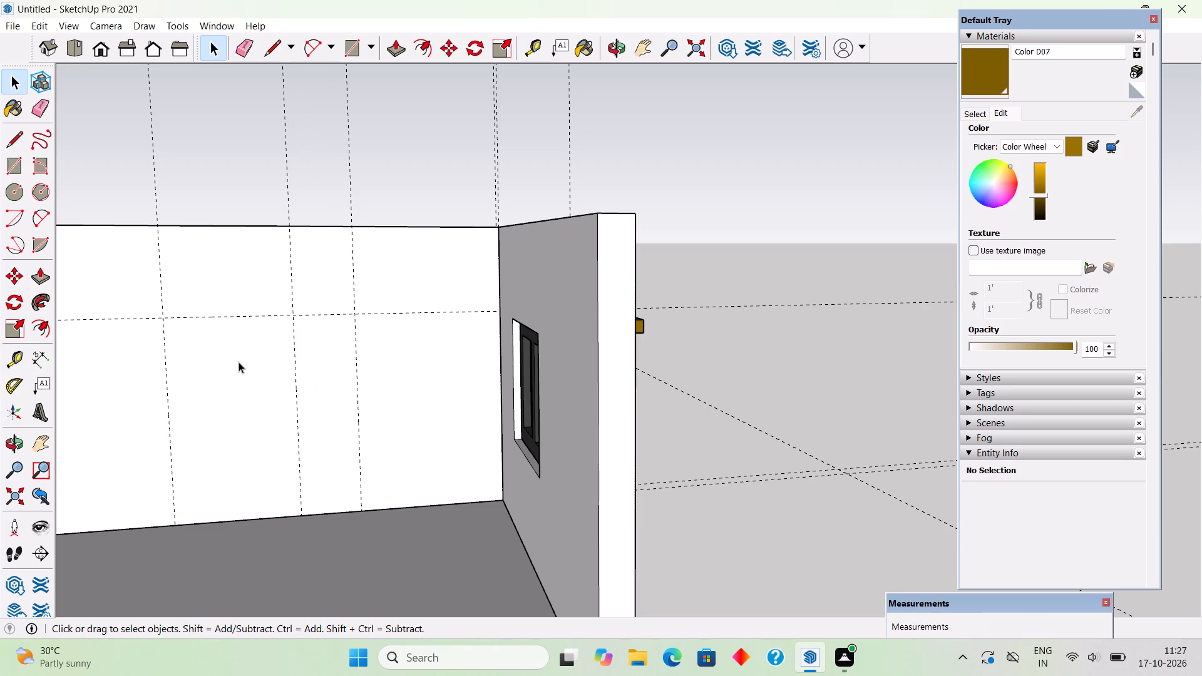
Make the whole dividing wall into a group.
key("r")
key("space")
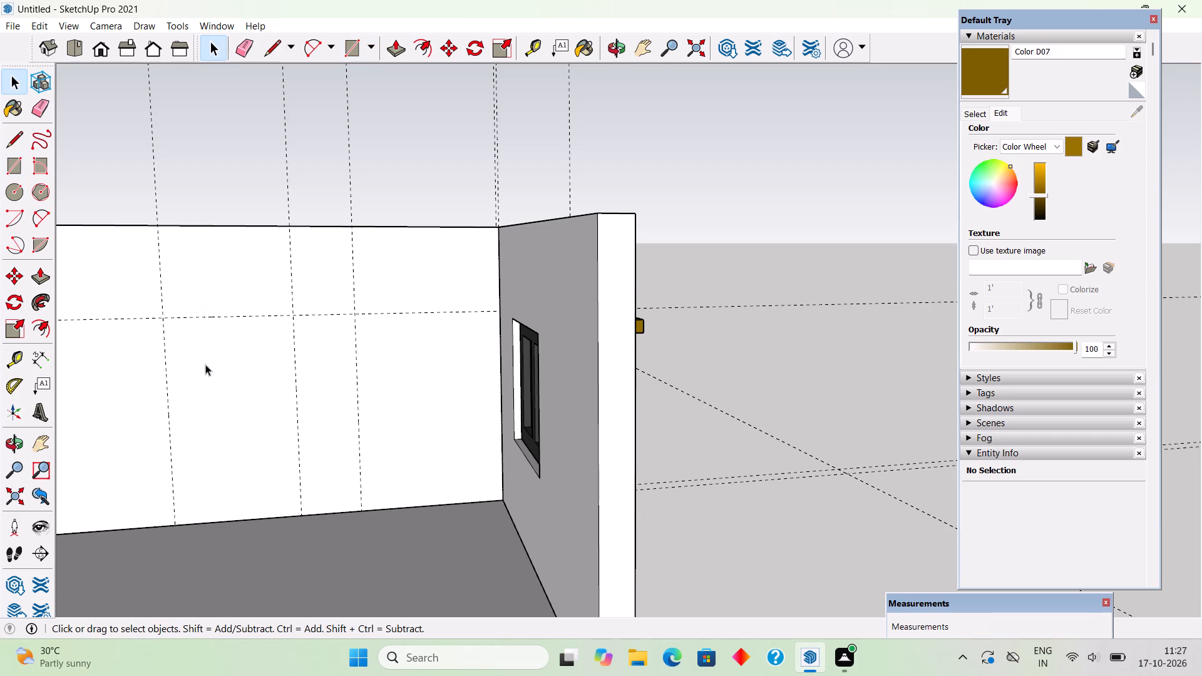
triple_click(205, 364)
right_click(205, 364)
left_click(232, 491)
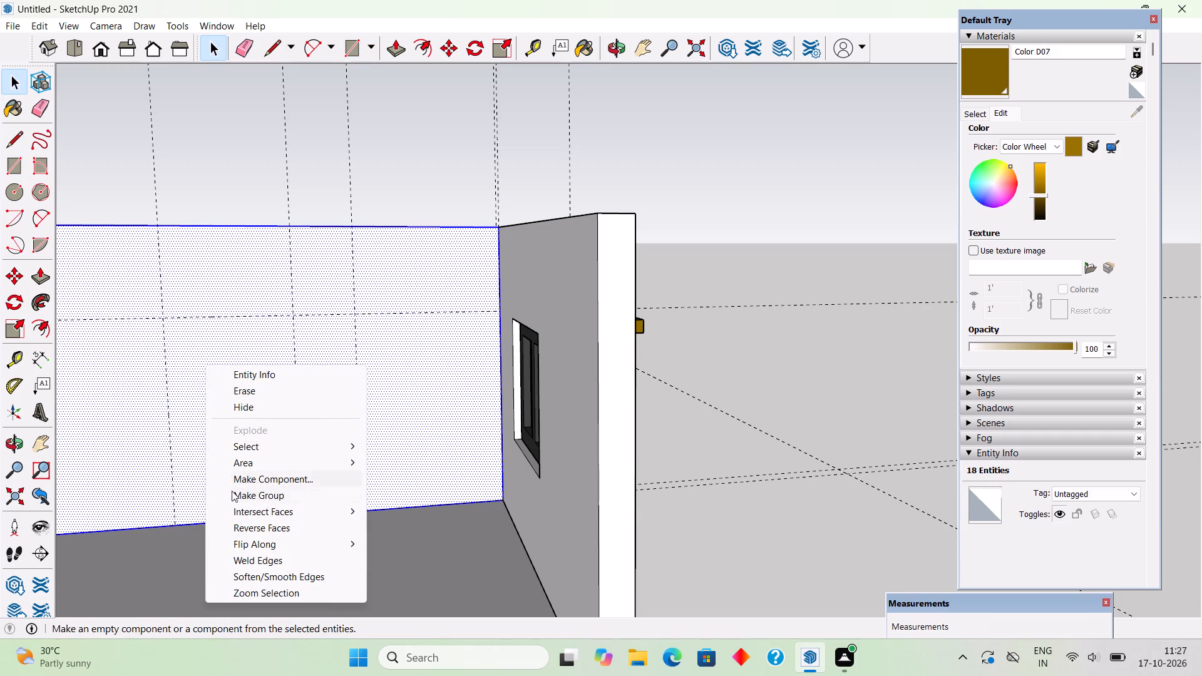
type("r")
key("space")
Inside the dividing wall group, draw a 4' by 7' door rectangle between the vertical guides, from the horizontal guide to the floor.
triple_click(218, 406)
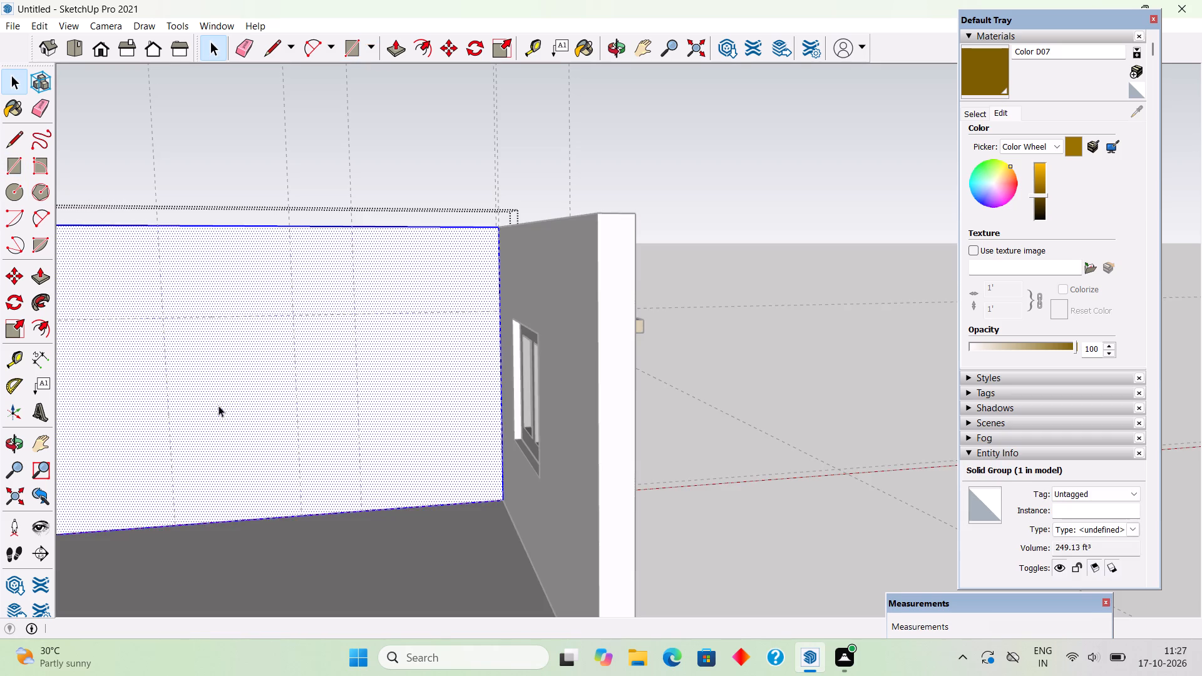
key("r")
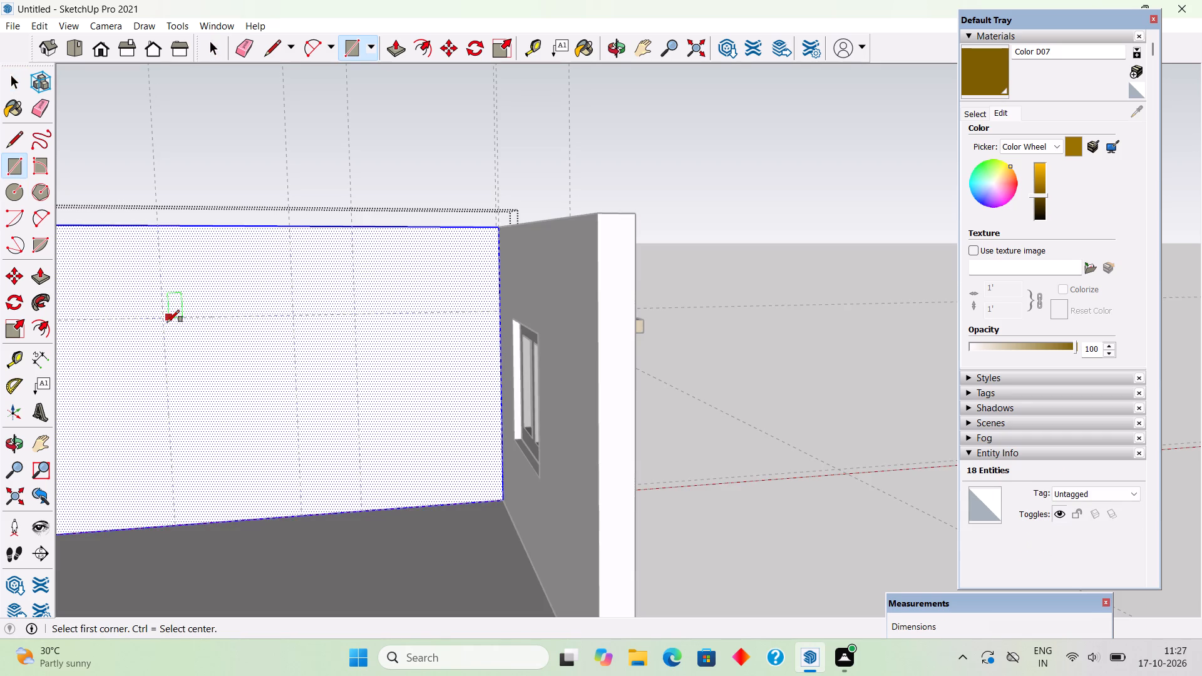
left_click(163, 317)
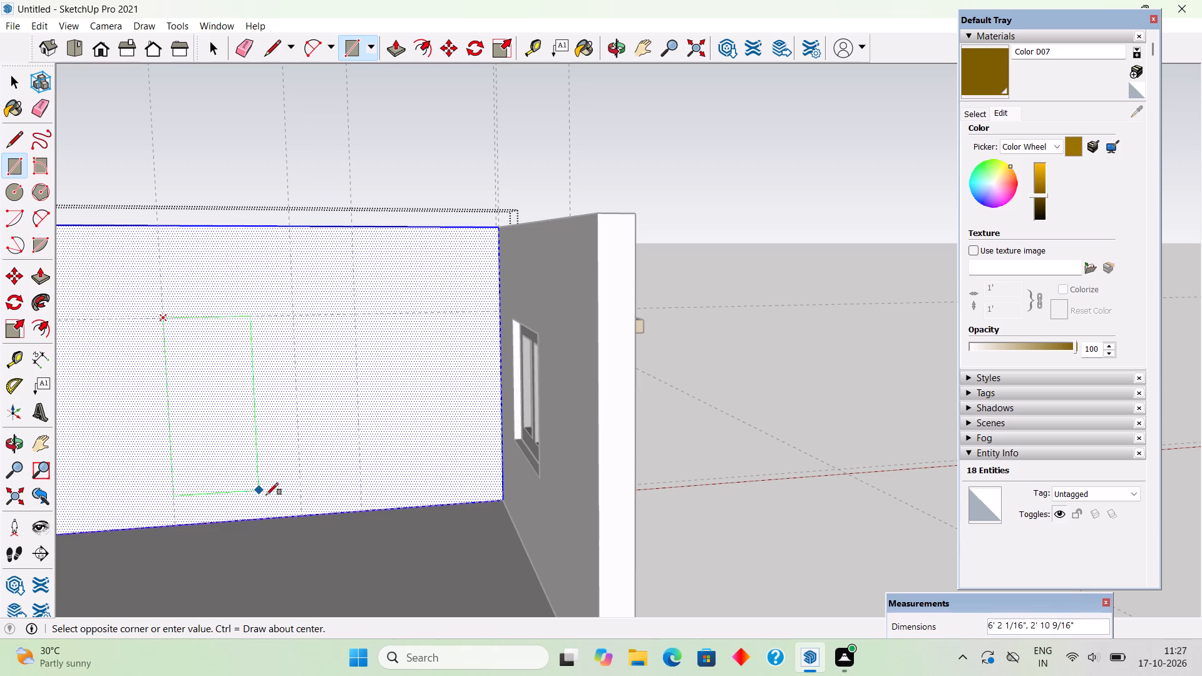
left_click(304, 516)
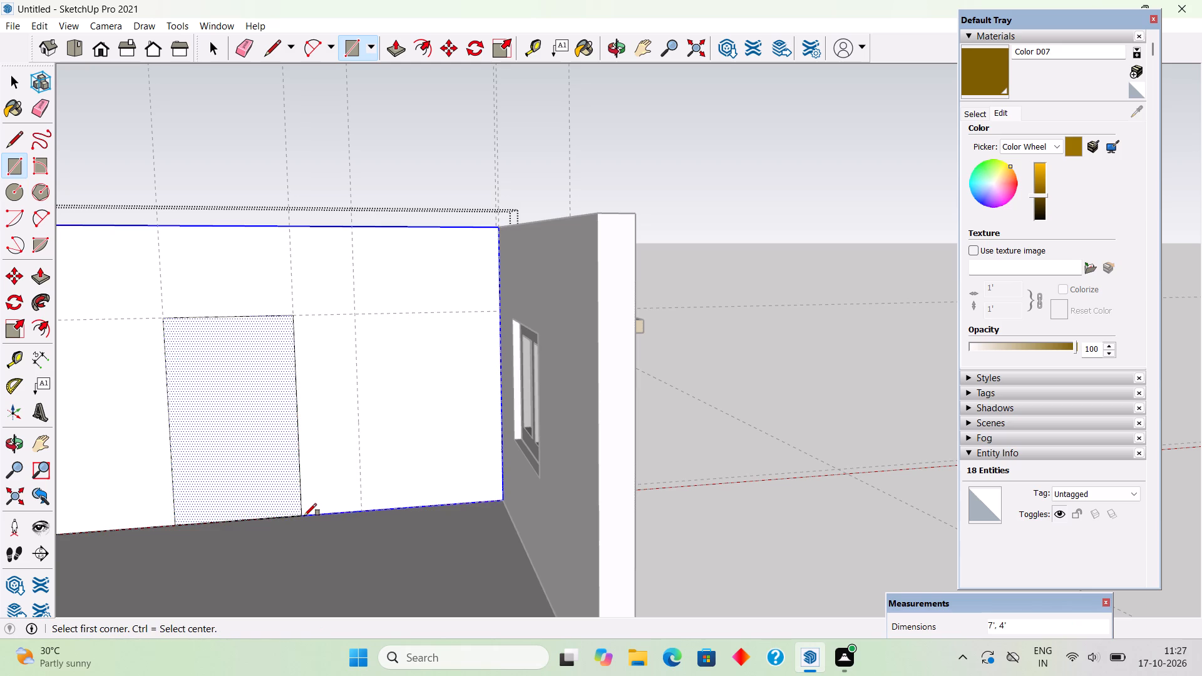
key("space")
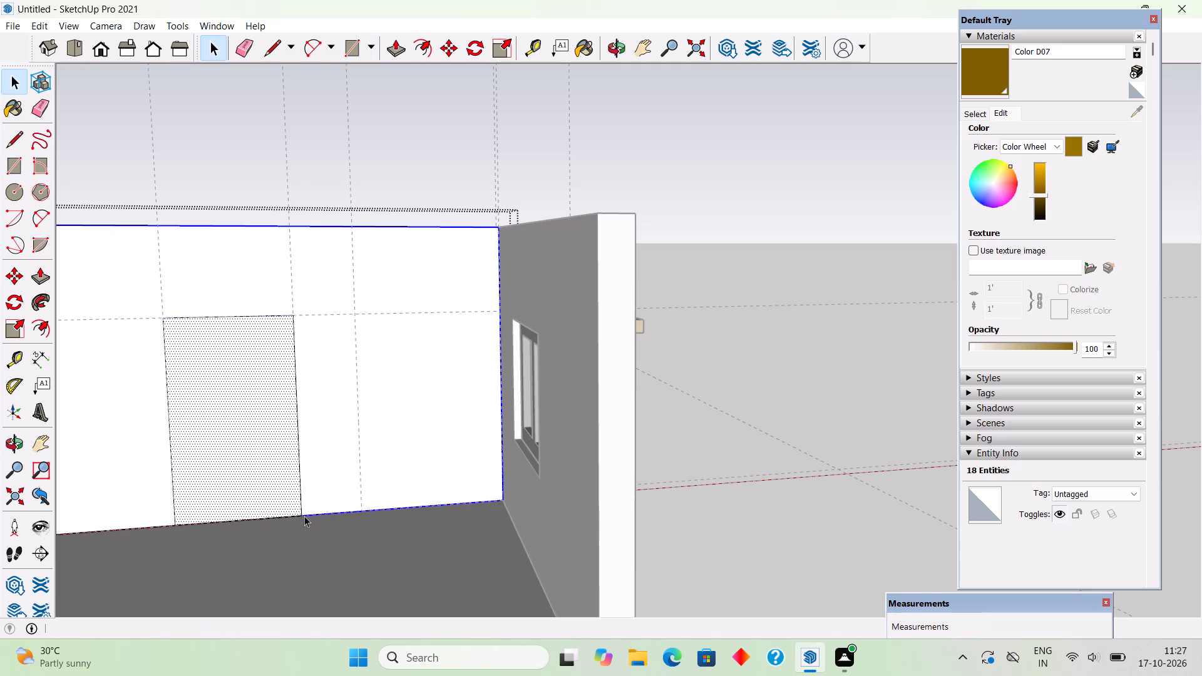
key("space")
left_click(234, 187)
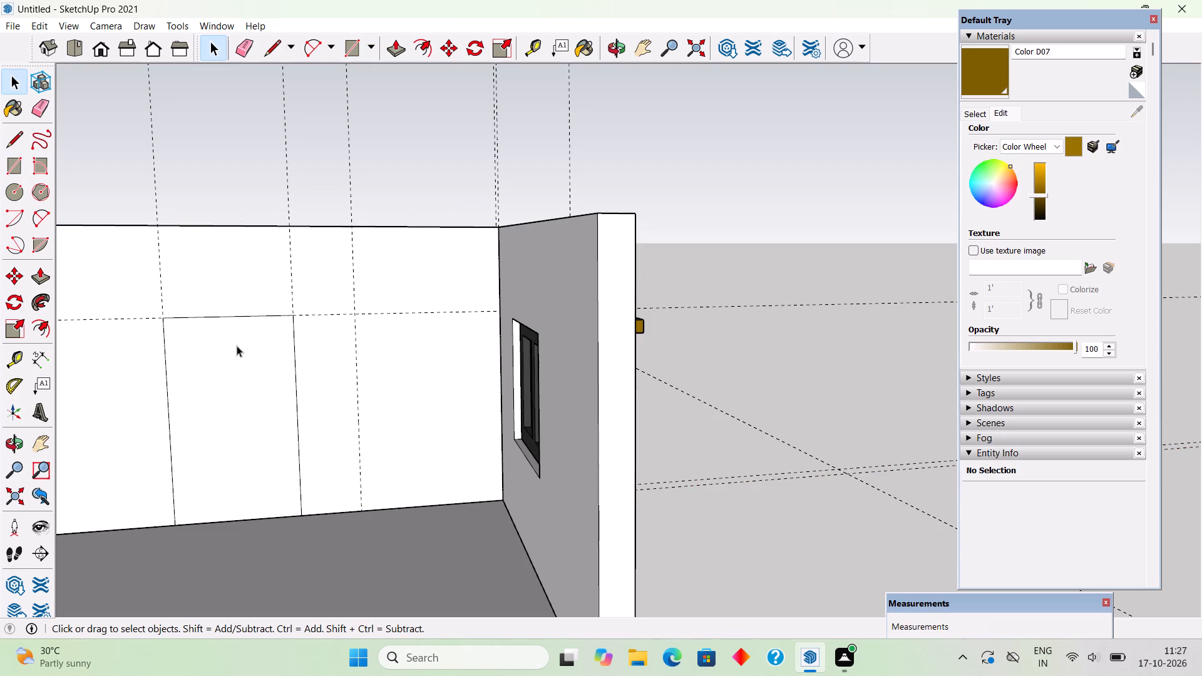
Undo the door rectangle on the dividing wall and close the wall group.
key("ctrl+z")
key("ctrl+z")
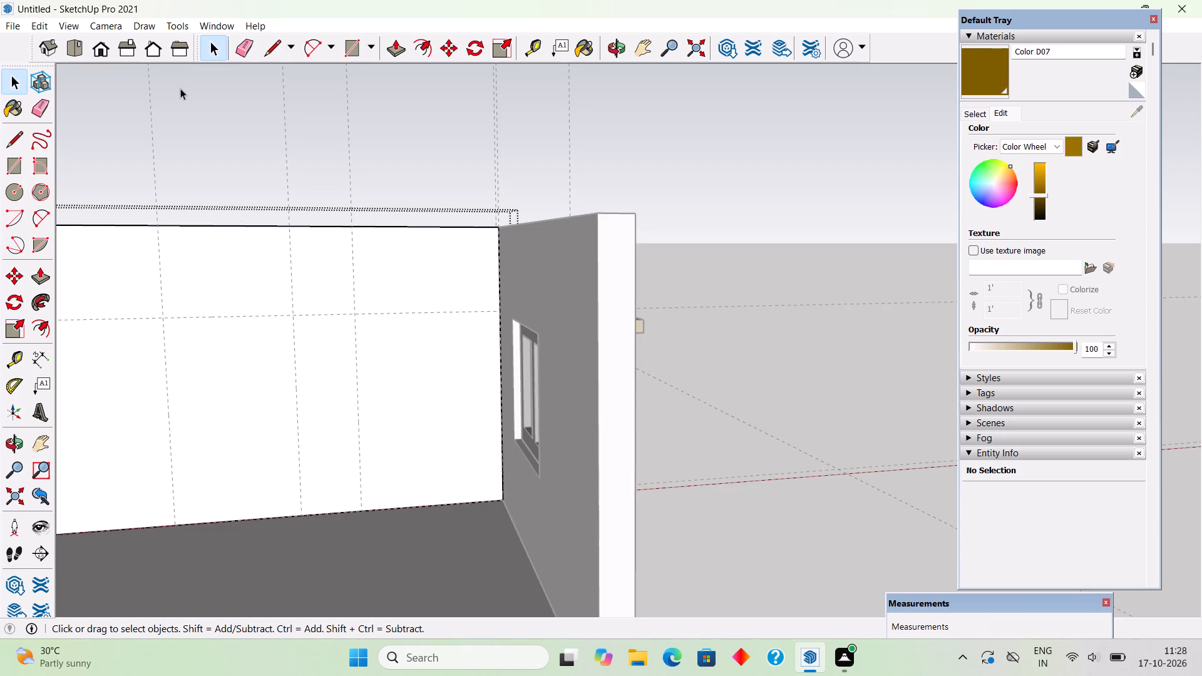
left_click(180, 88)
Measure the height from the guide at the window's top to the top of the coloured projection.
key("t")
middle_click_drag(352, 355, 244, 329)
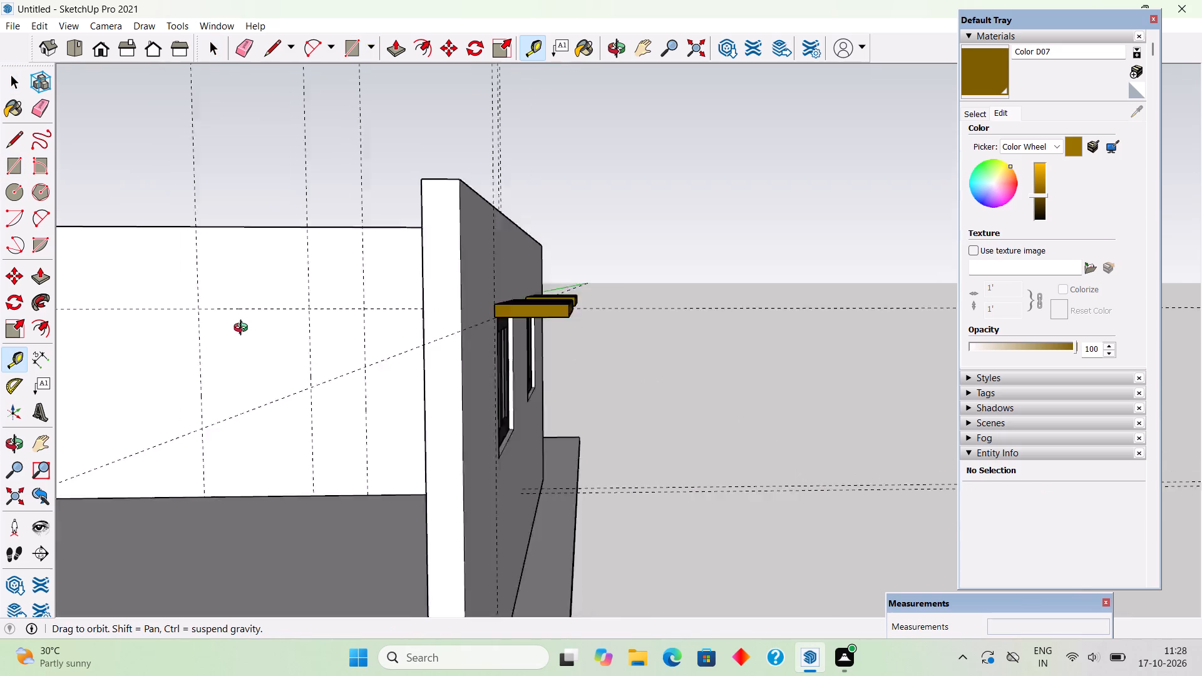
middle_click_drag(244, 329, 211, 337)
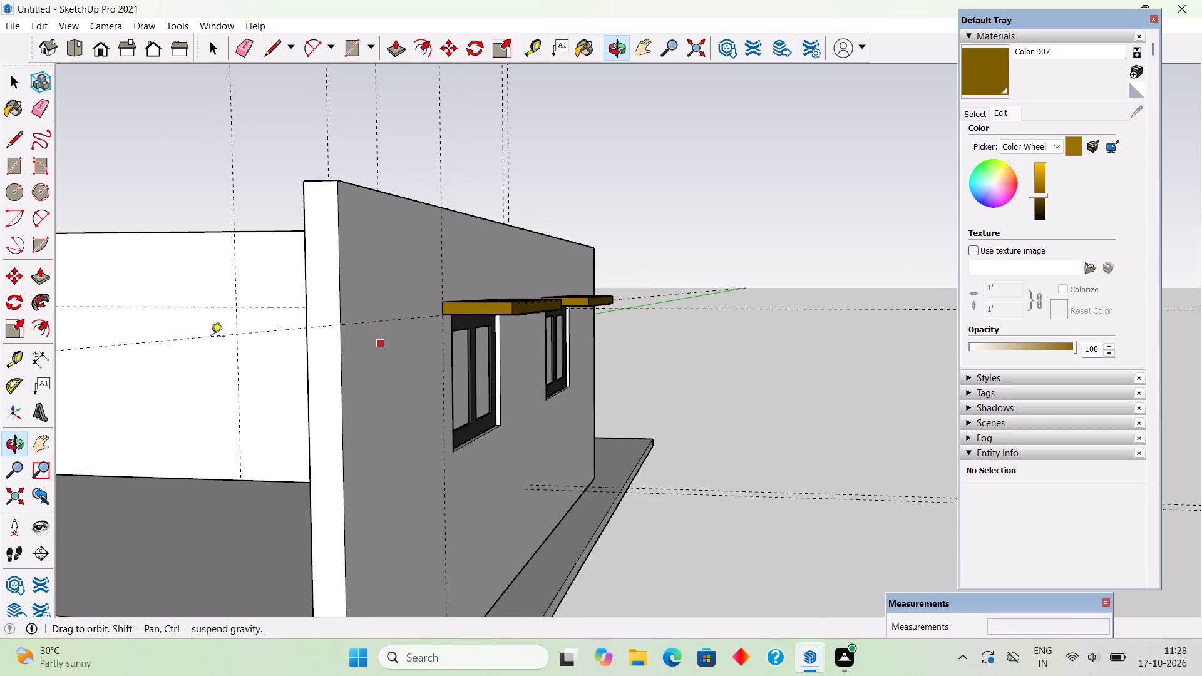
scroll(211, 337, "up", 2)
scroll(502, 312, "up", 3)
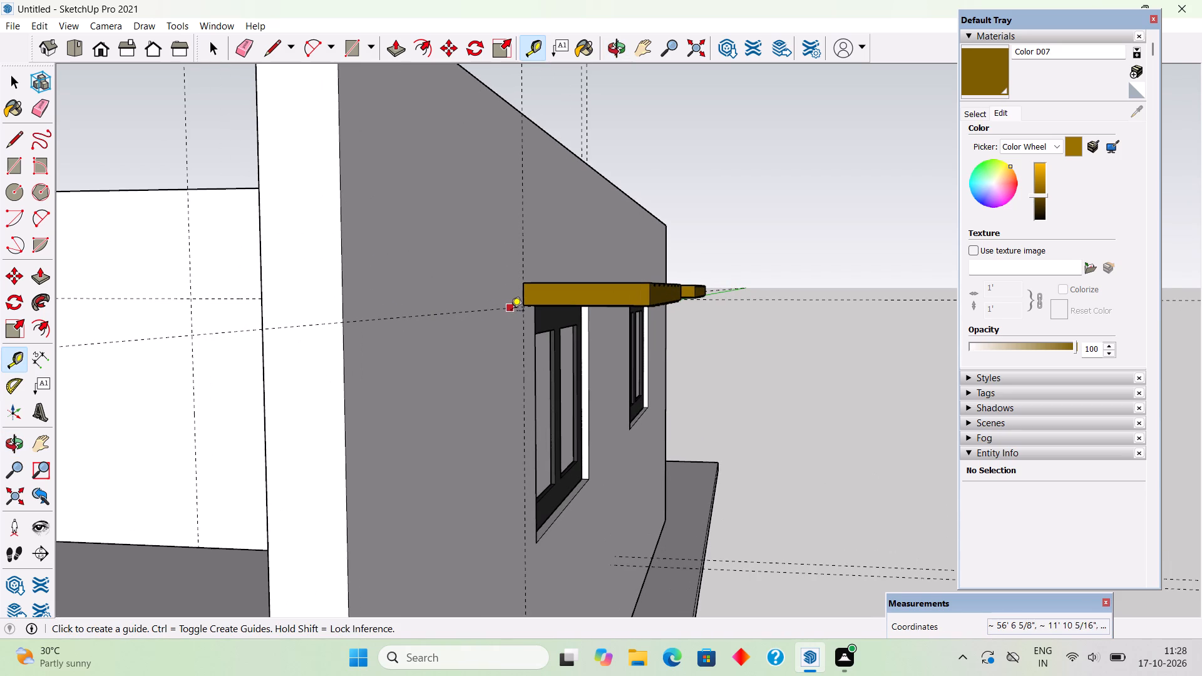
left_click(512, 307)
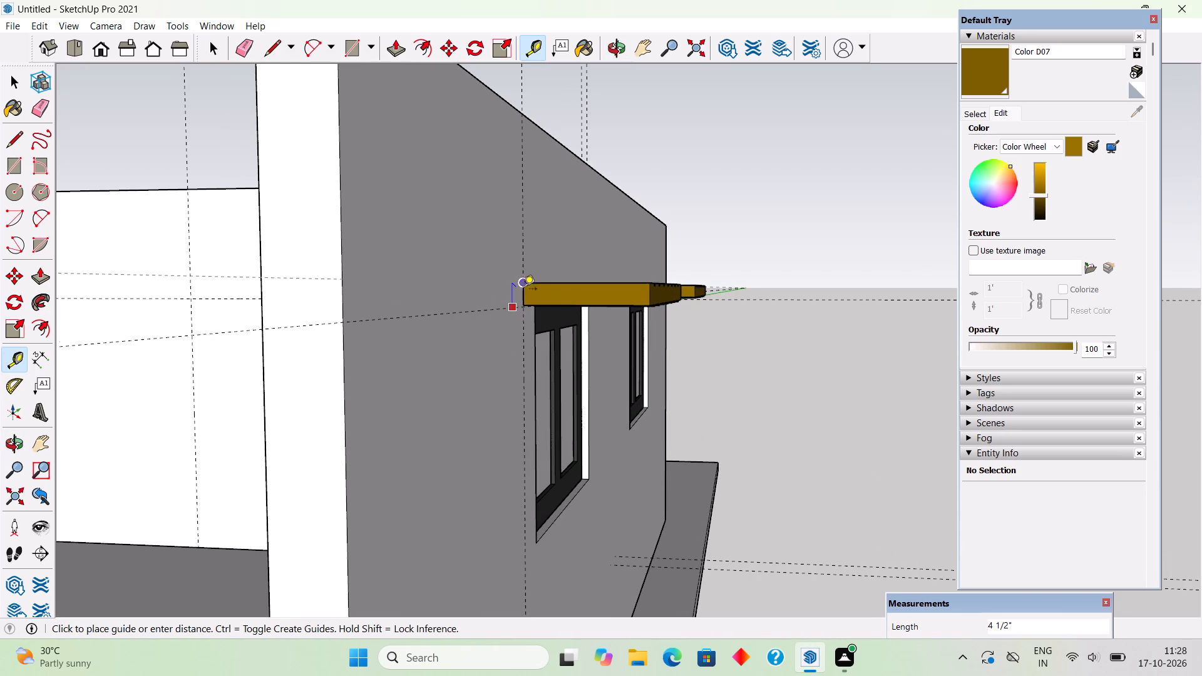
key("space")
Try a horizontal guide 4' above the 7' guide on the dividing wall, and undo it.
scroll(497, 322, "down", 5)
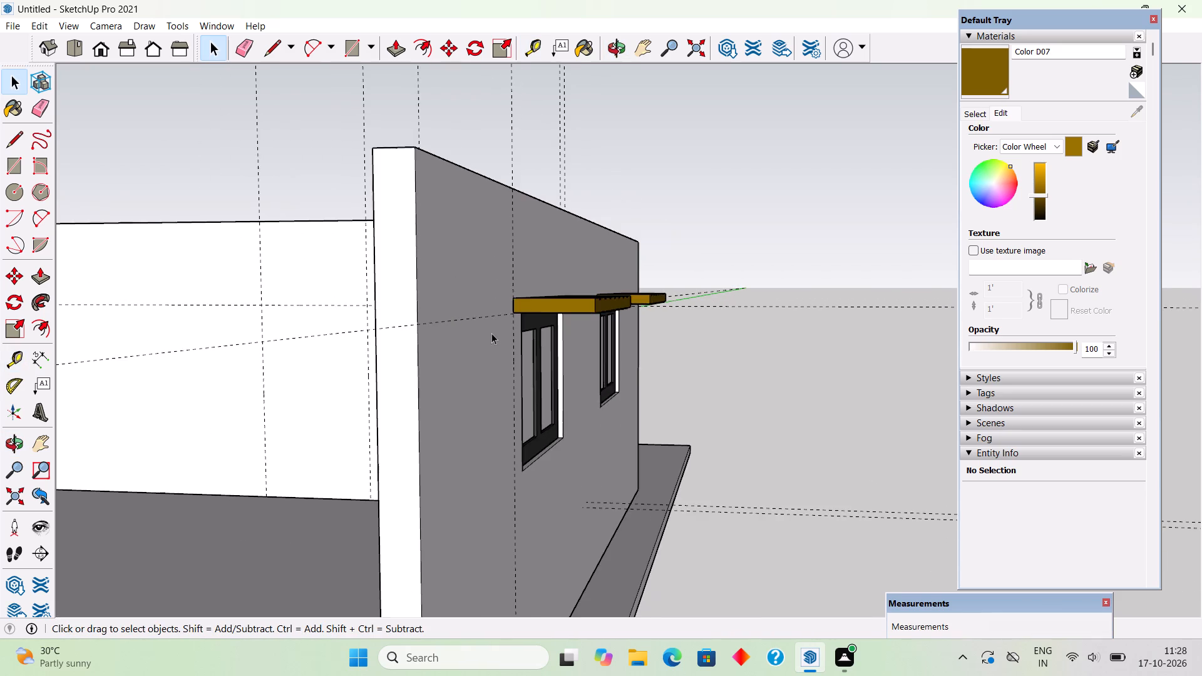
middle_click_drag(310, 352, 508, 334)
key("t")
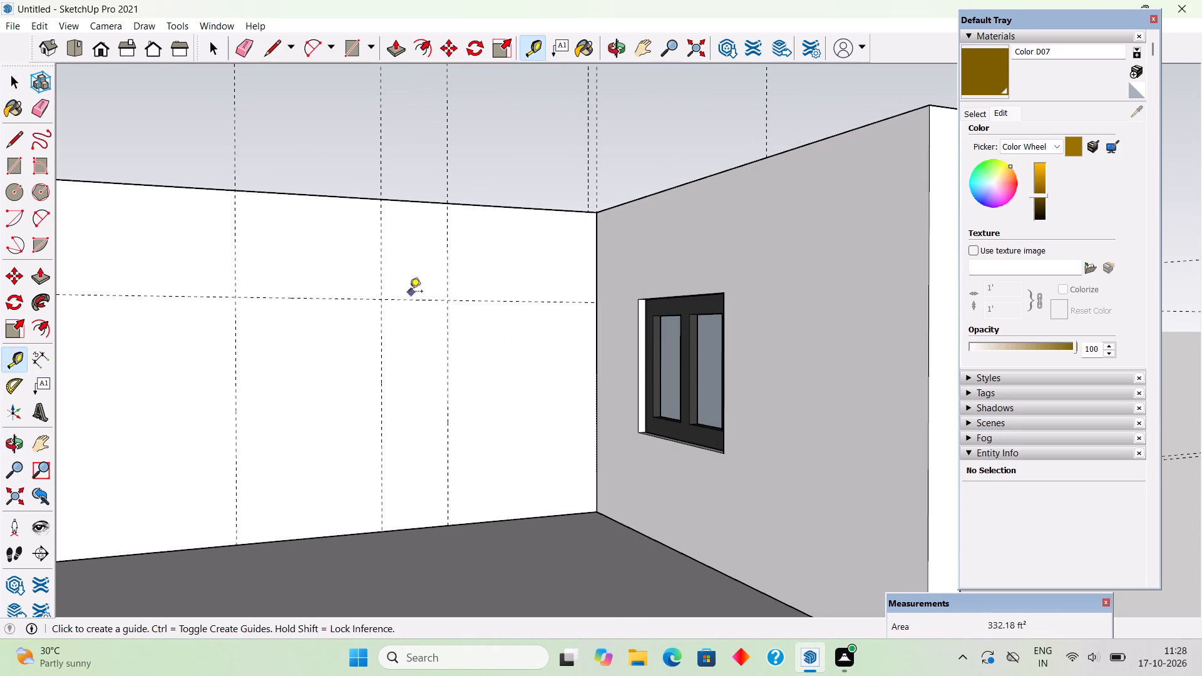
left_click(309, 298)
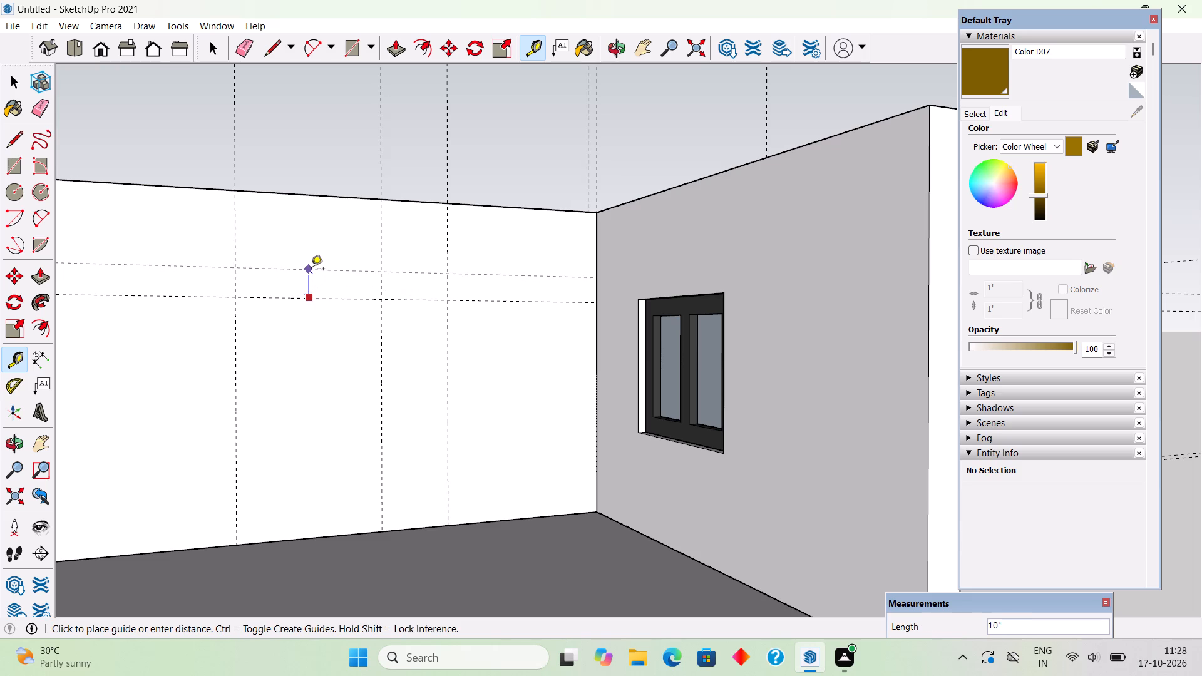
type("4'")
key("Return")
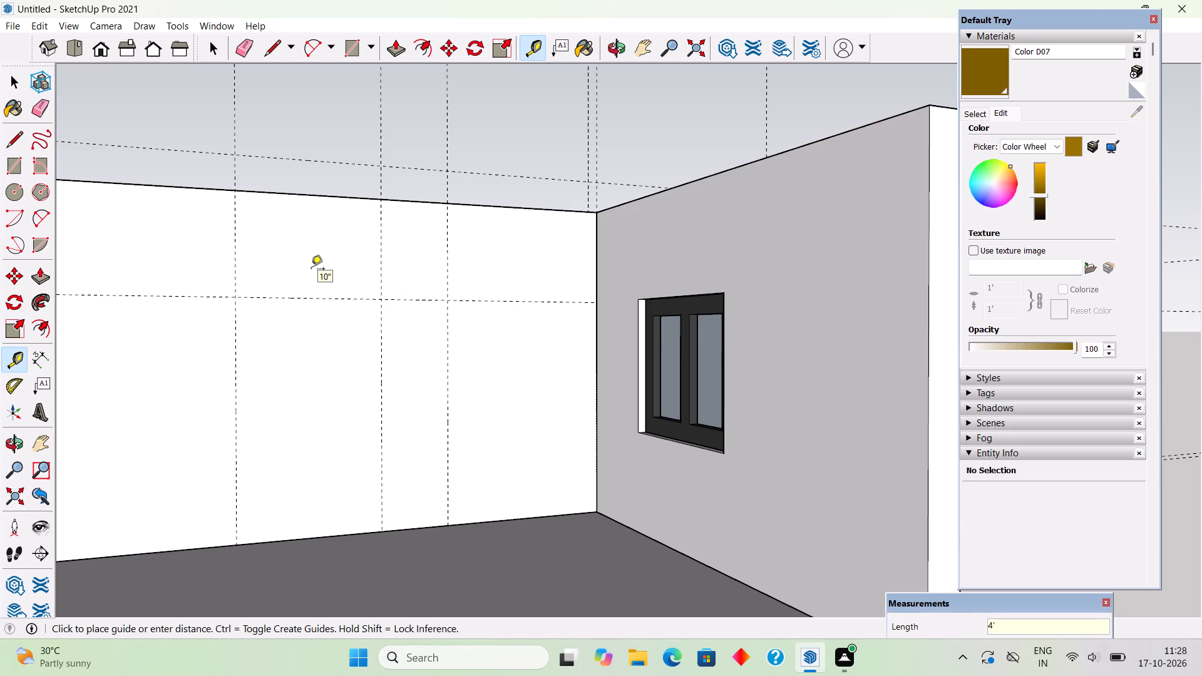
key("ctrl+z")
Place a horizontal guide 4" above the 7' guide on the dividing wall.
left_click(314, 300)
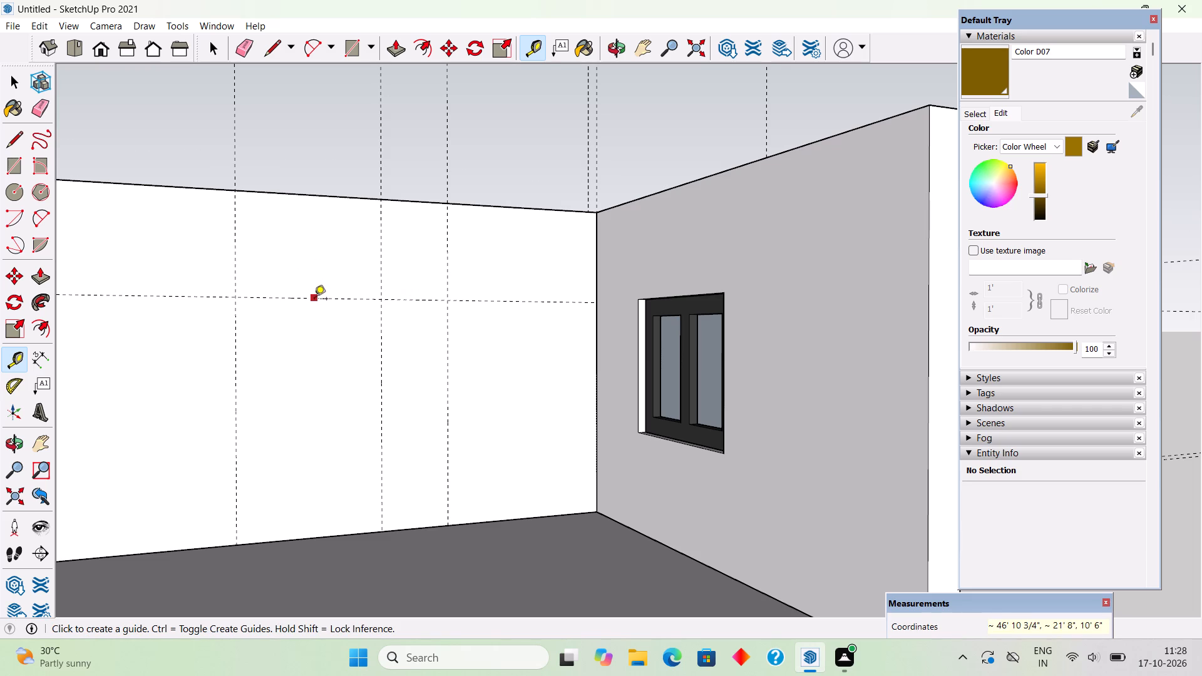
type("4\"")
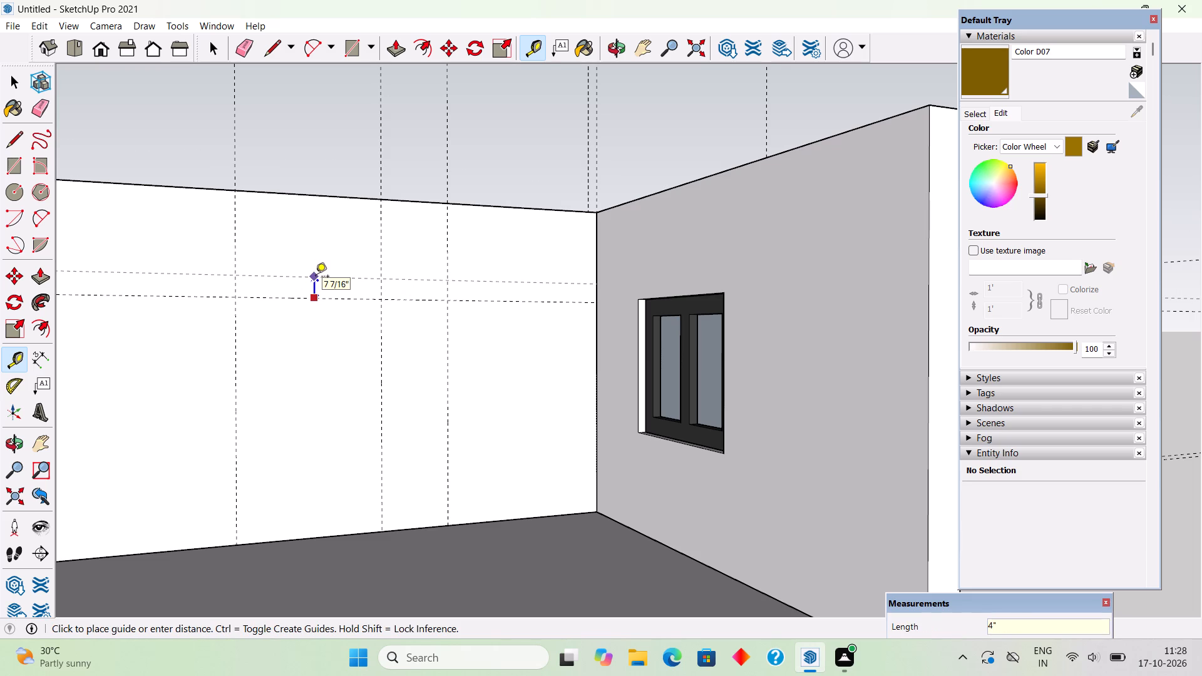
key("Return")
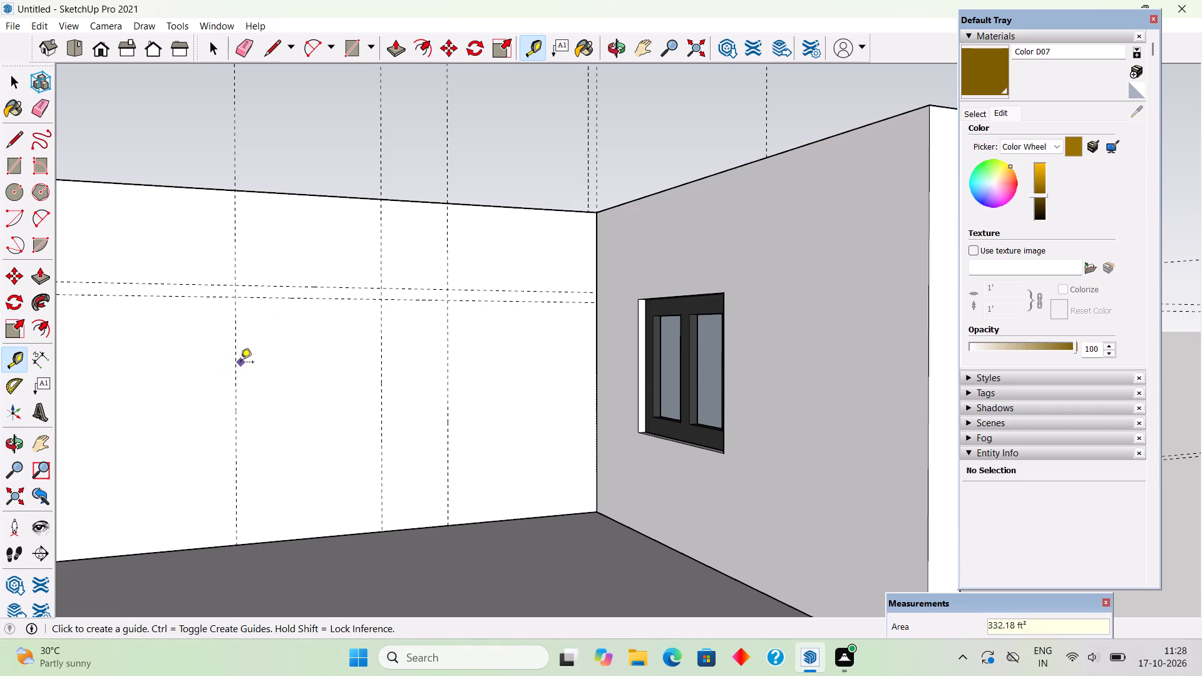
left_click(232, 379)
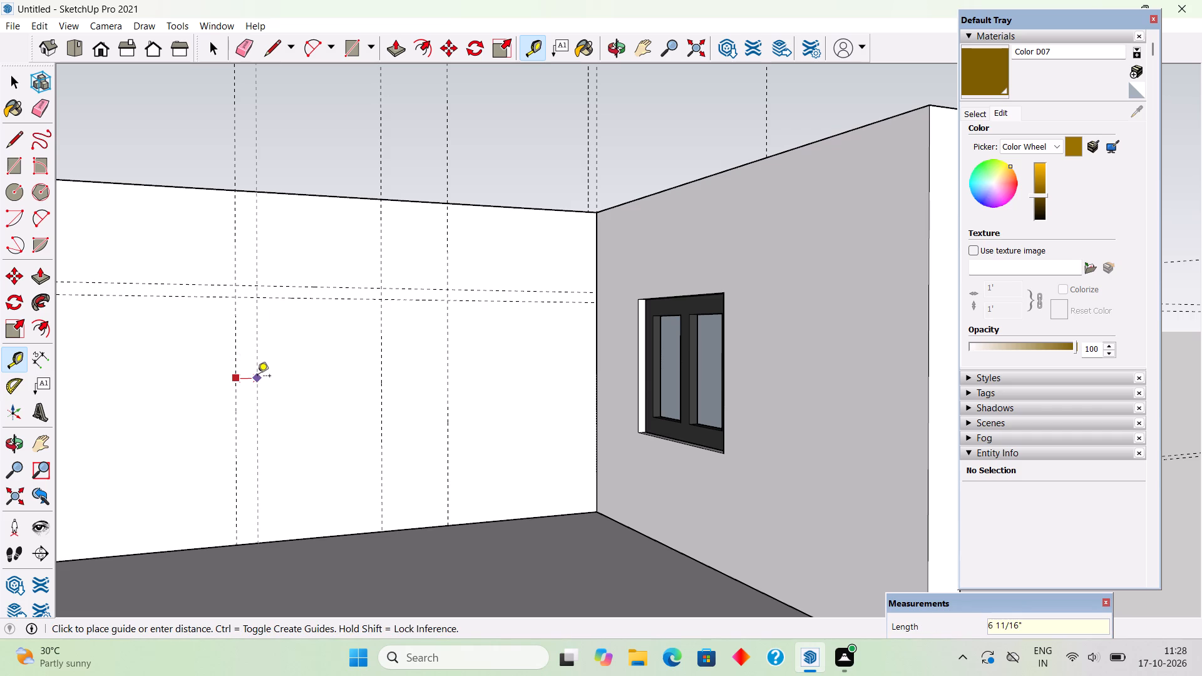
key("space")
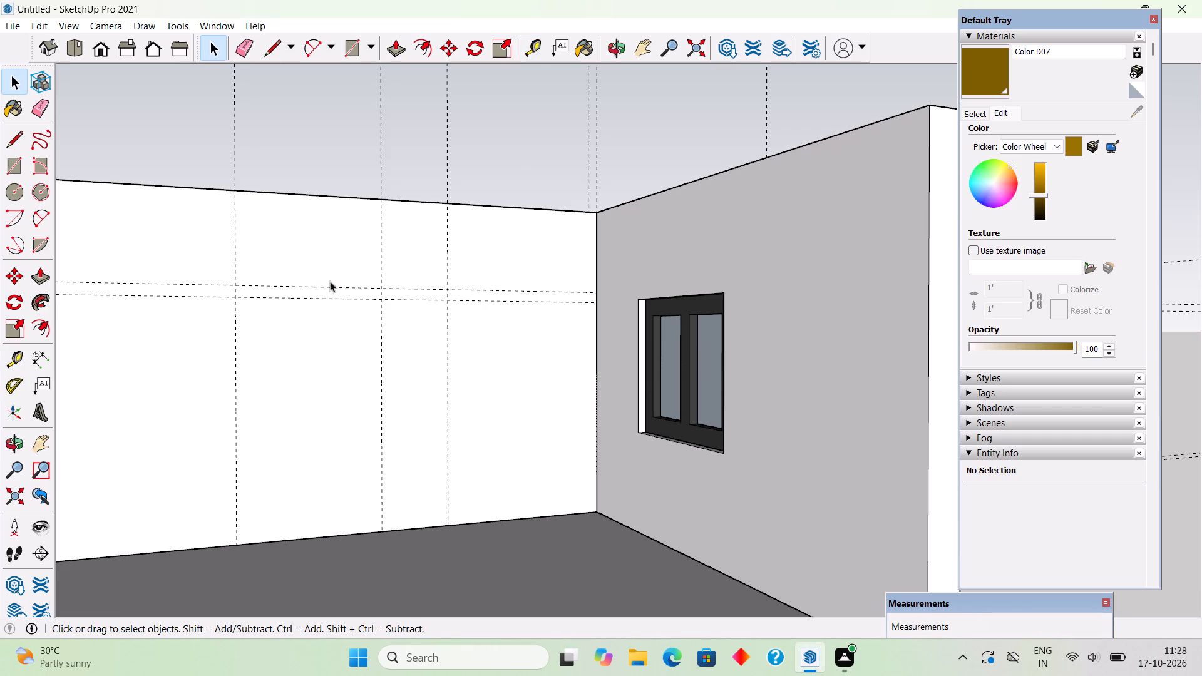
Inside the wall group, draw a 4' by 7' 4" rectangle between the vertical guides, from the upper horizontal guide to the floor.
middle_click_drag(327, 326, 269, 359)
triple_click(277, 336)
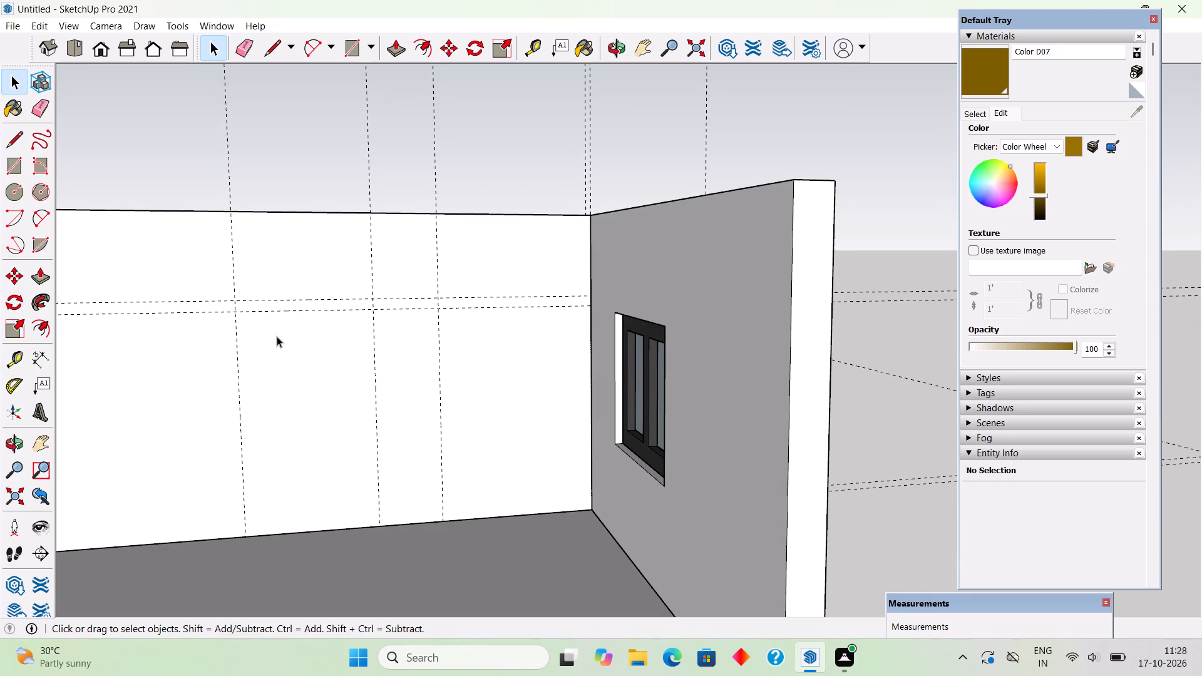
key("r")
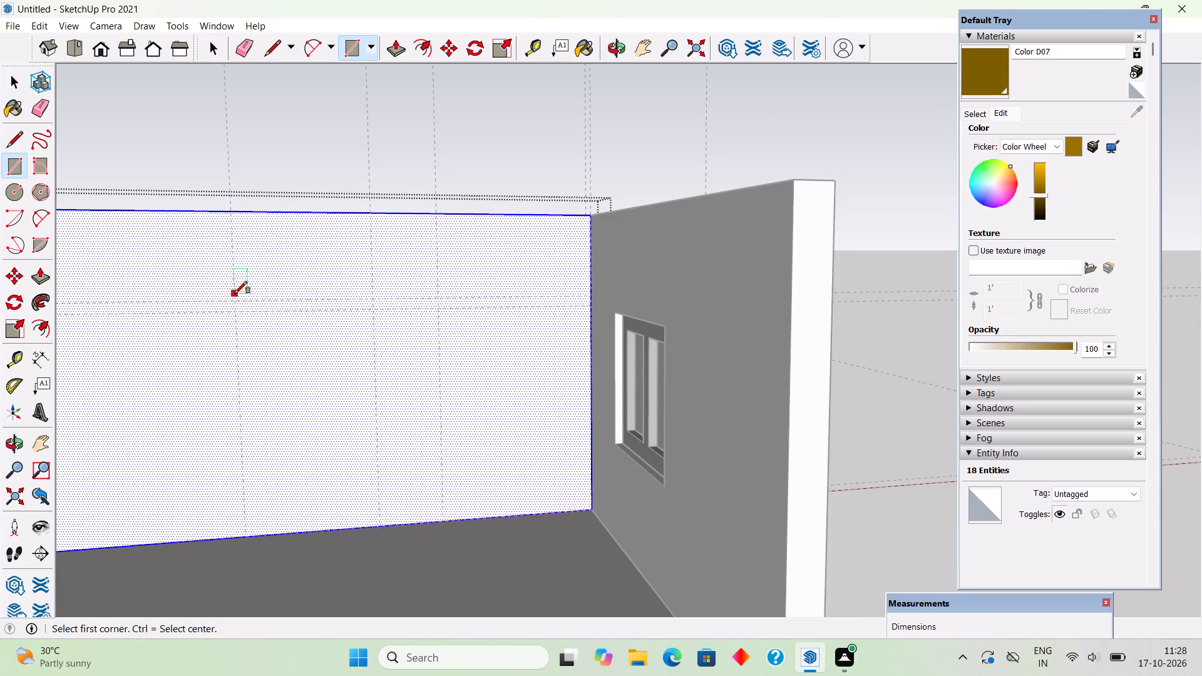
left_click(234, 300)
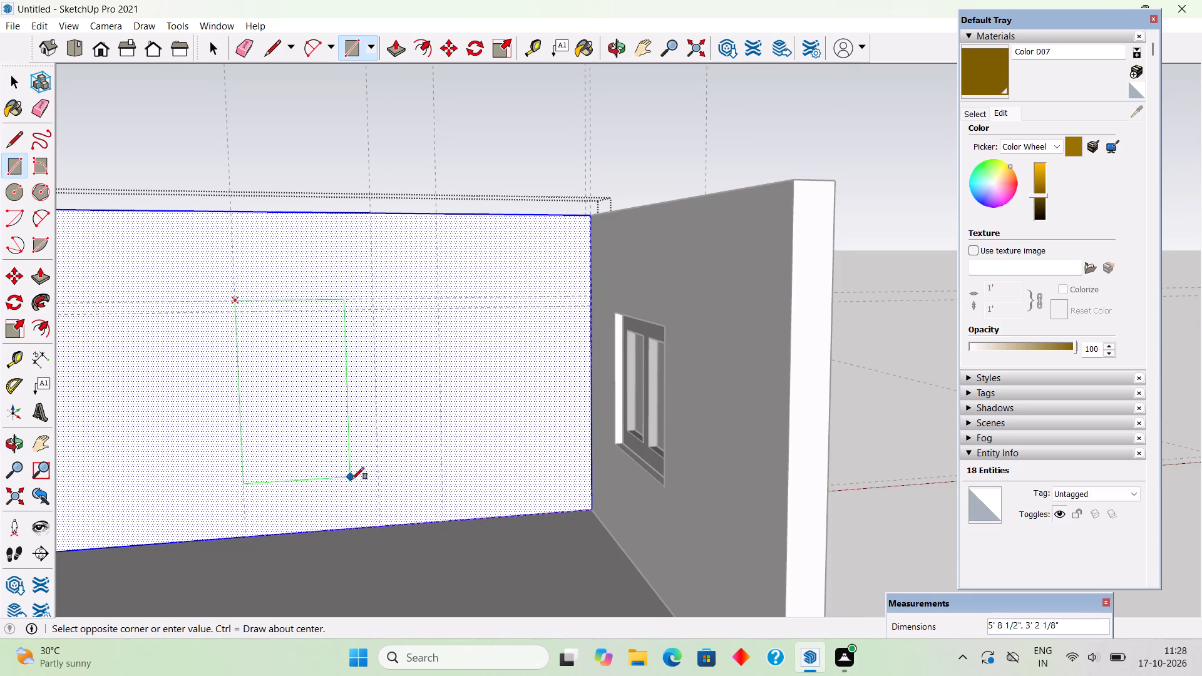
left_click(379, 525)
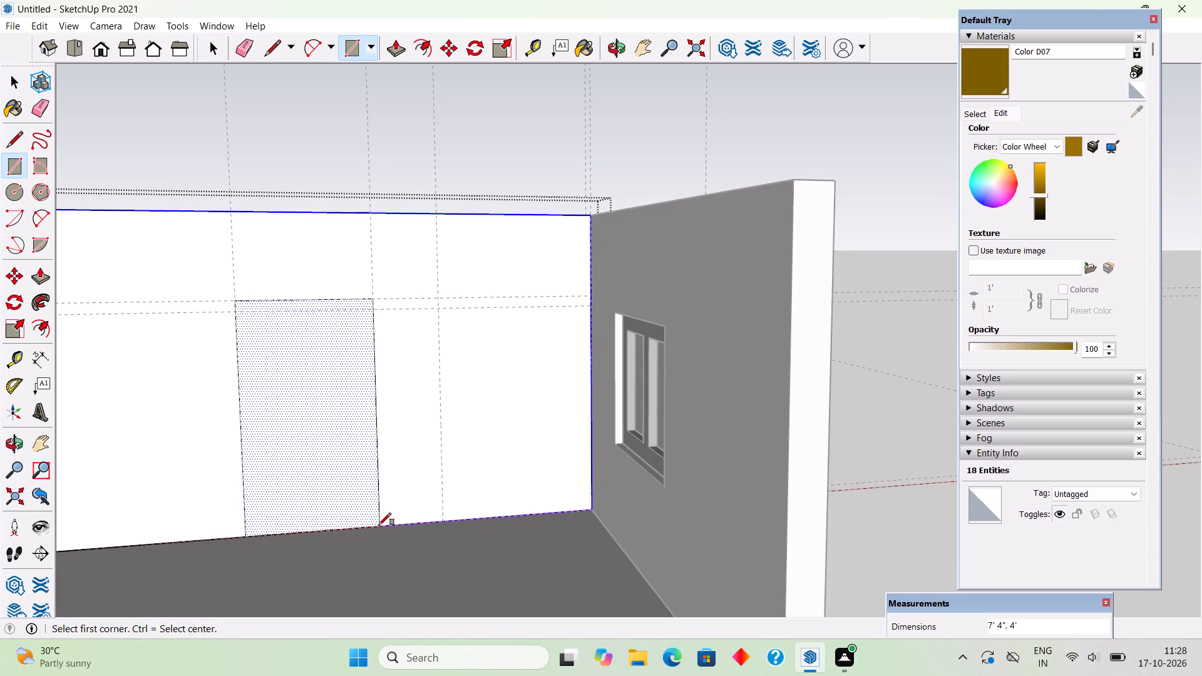
Push the rectangle 9" through the dividing wall to cut the door opening, and close the wall group.
key("p")
left_click_drag(345, 506, 292, 369)
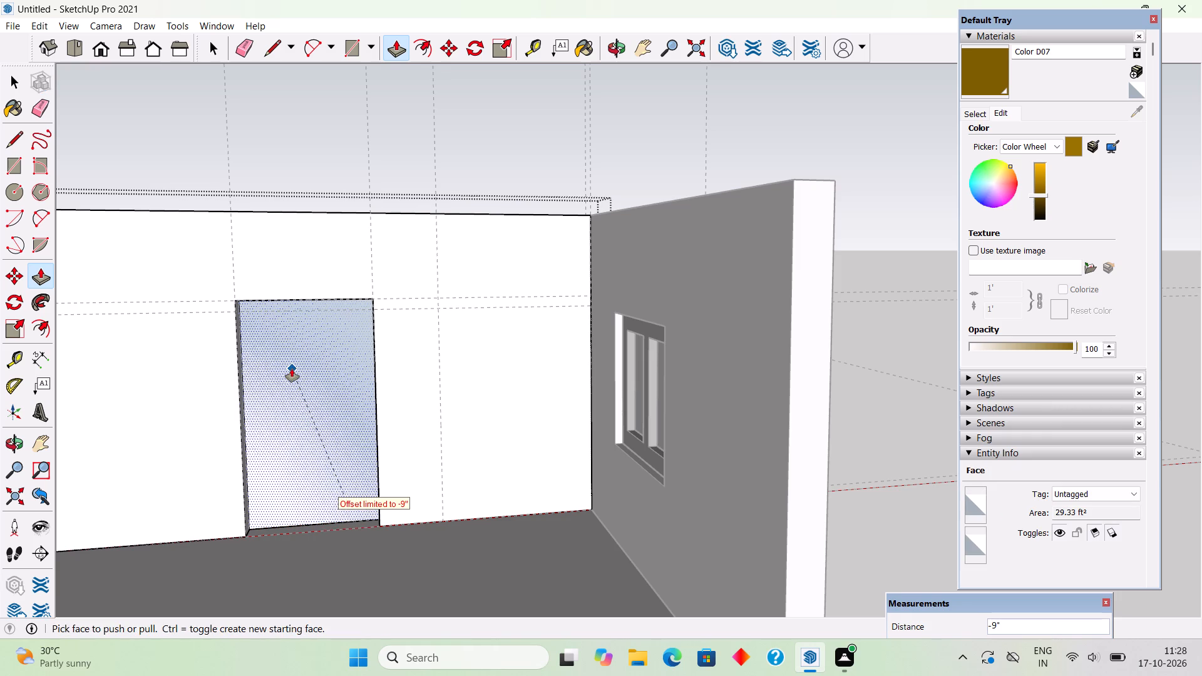
key("space")
left_click(265, 130)
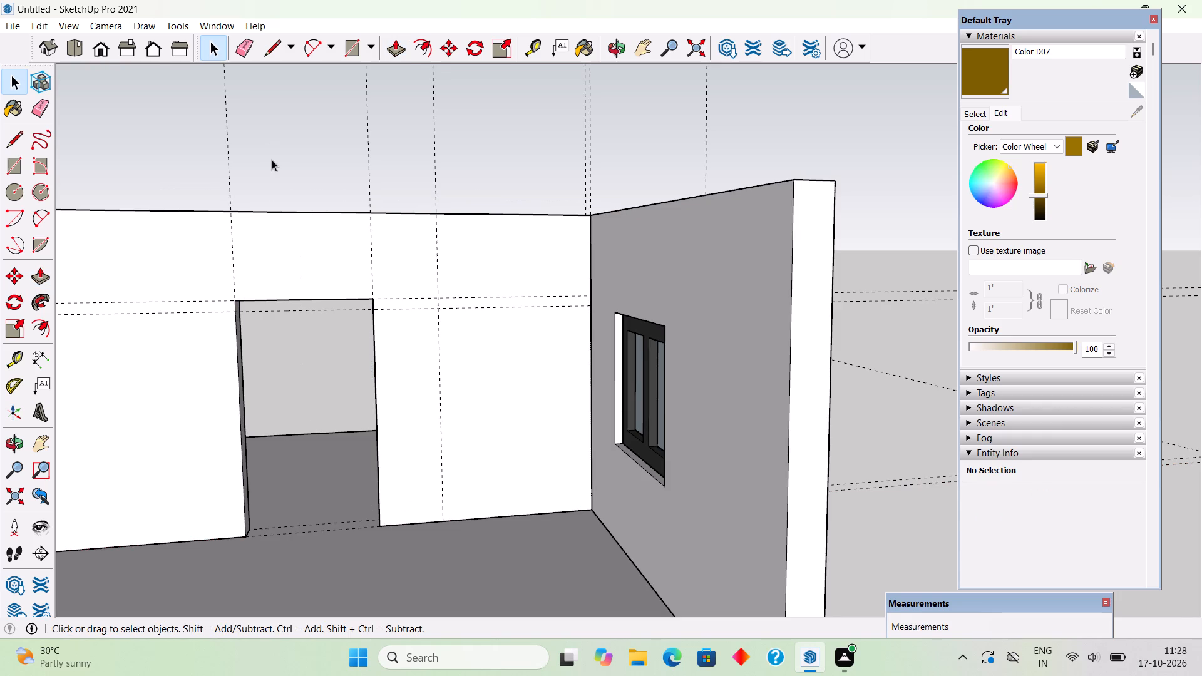
Draw a 4' by 7' 4" rectangle across the door opening in the dividing wall.
key("r")
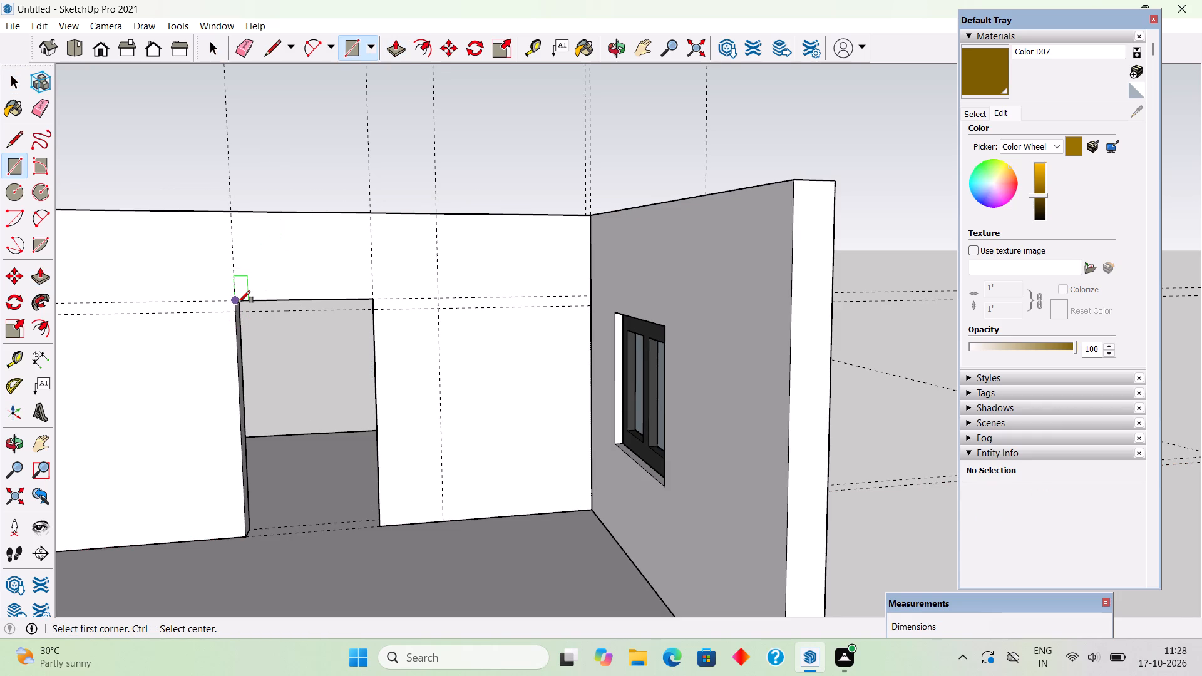
left_click(238, 303)
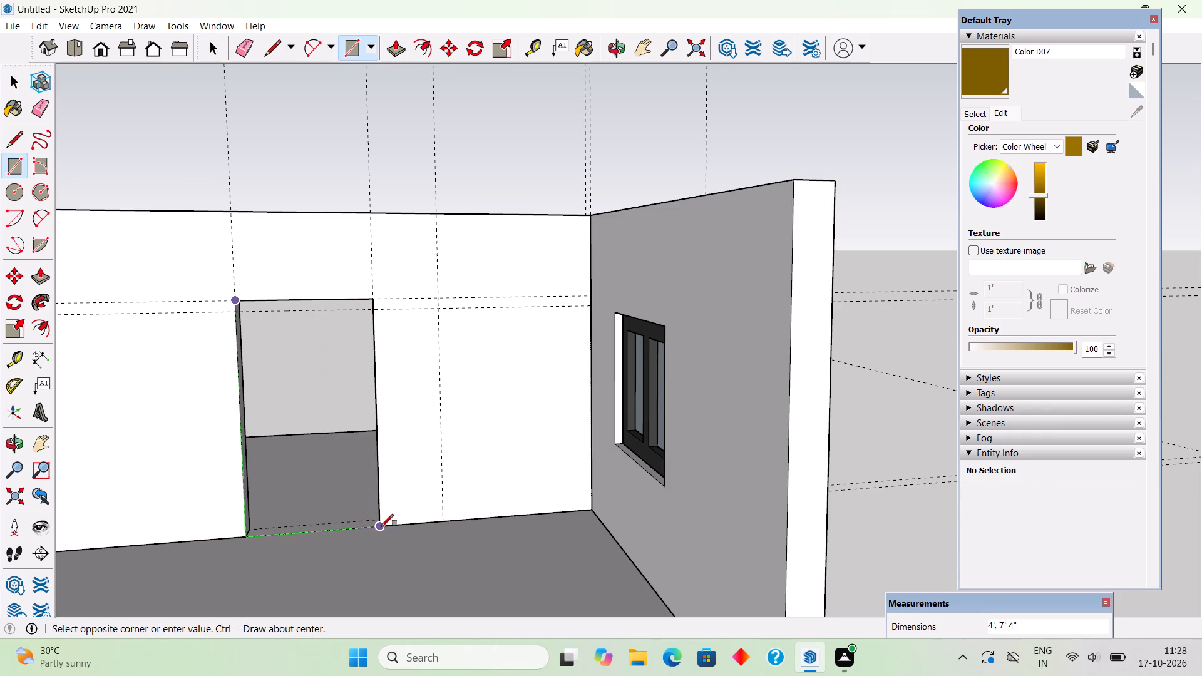
left_click(383, 526)
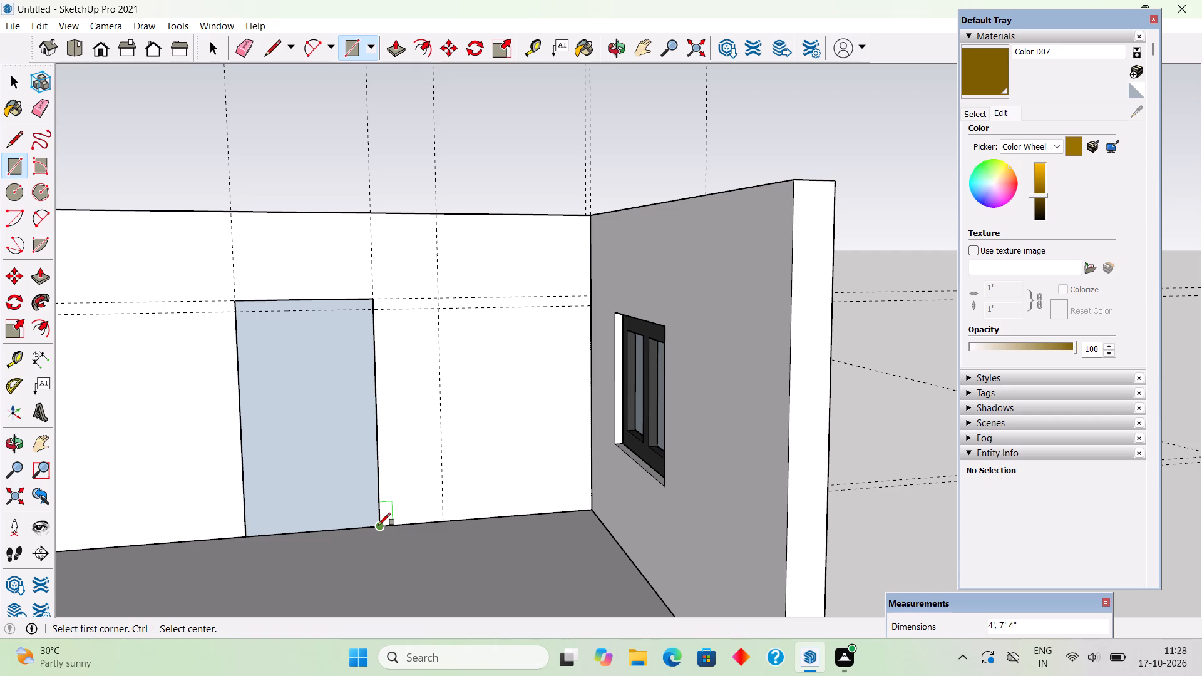
Offset the rectangle's outline 4" inward and delete the inner face to leave a door frame outline.
key("f")
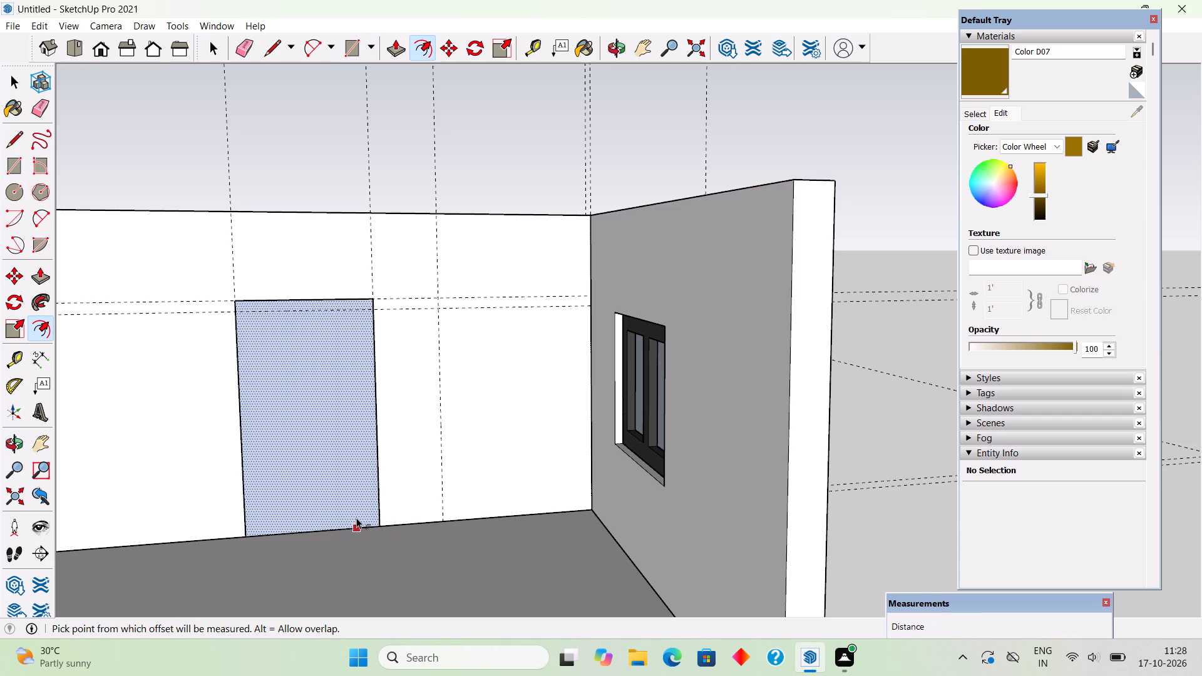
left_click(356, 518)
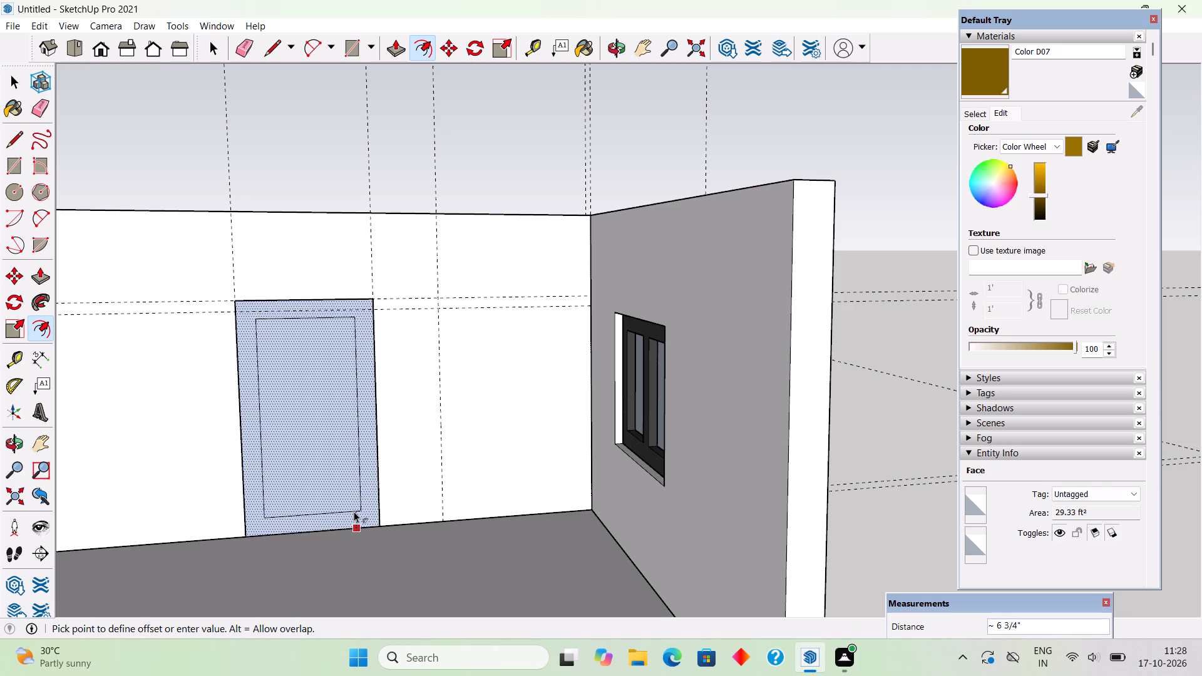
type("4\"")
key("Return")
key("space")
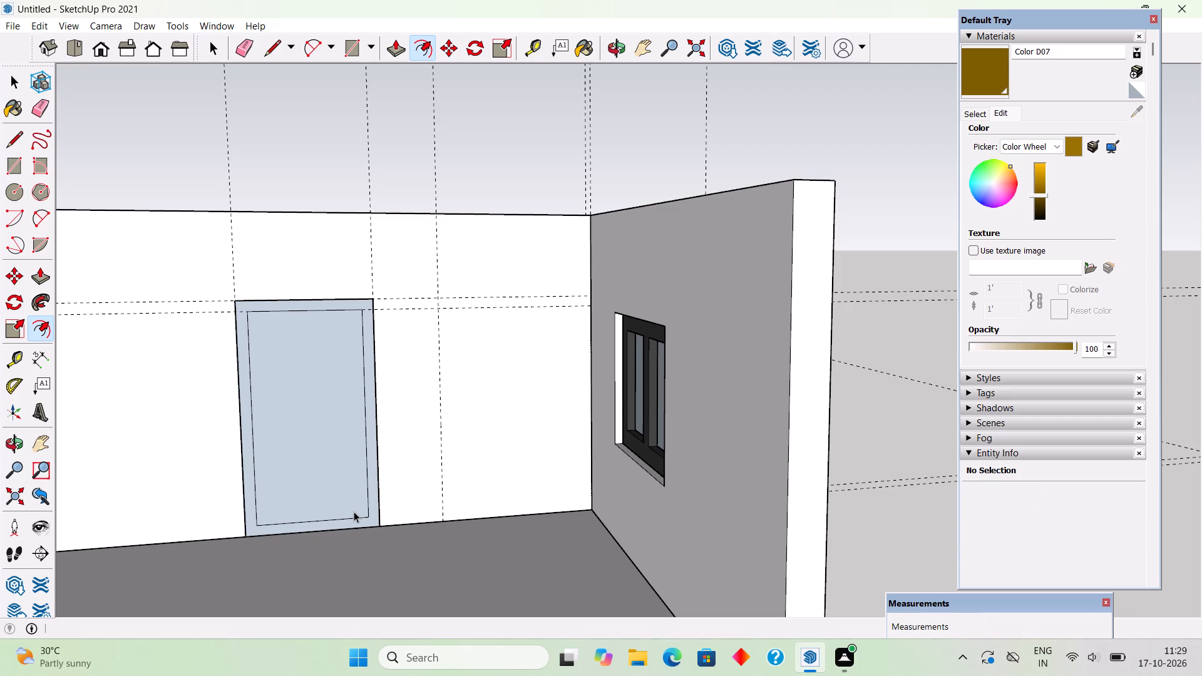
left_click(314, 458)
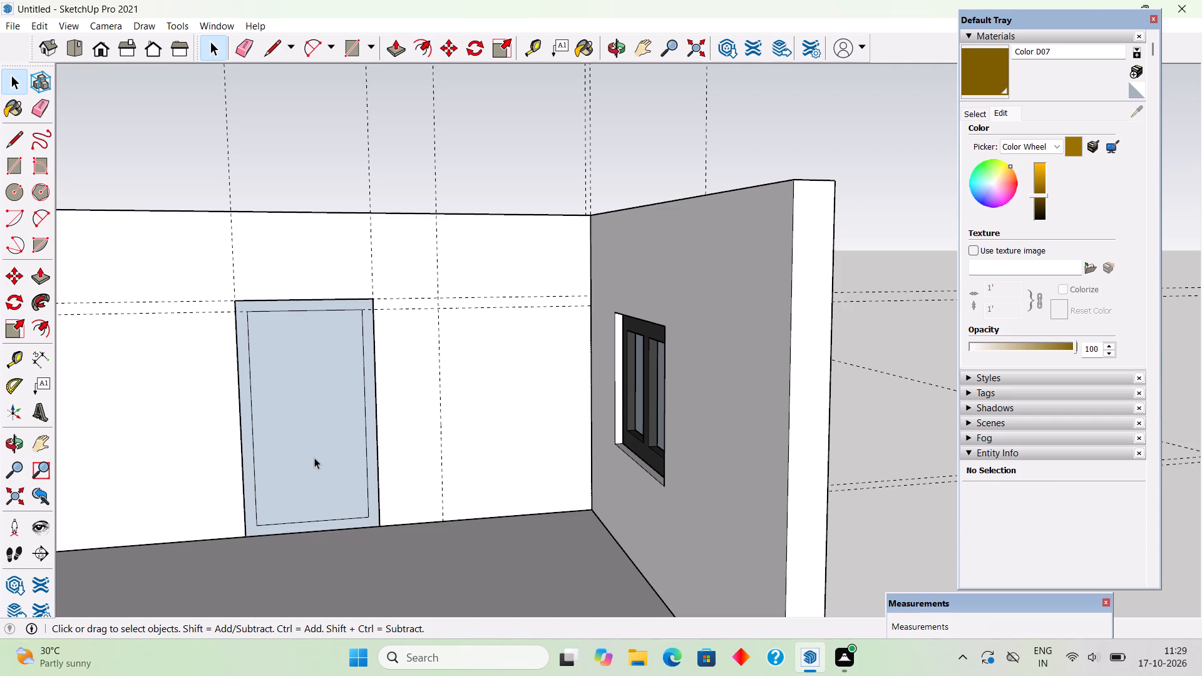
key("Delete")
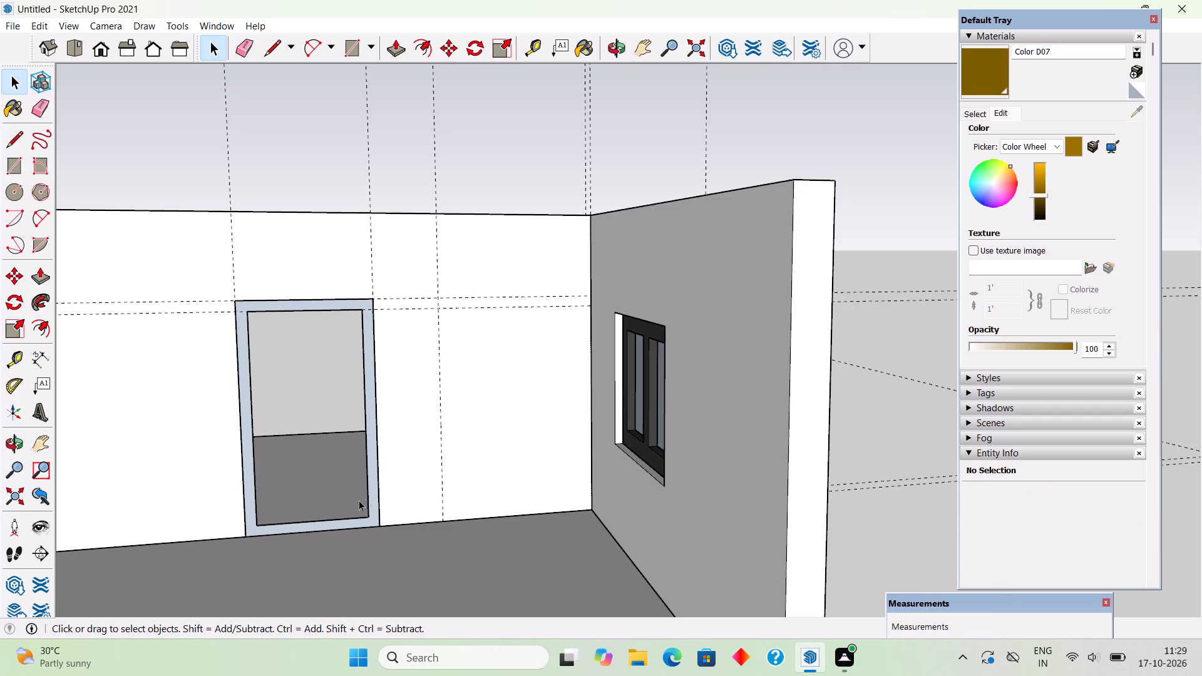
Extrude the door frame face 3" and make the whole frame a group.
left_click(375, 495)
key("p")
left_click(375, 495)
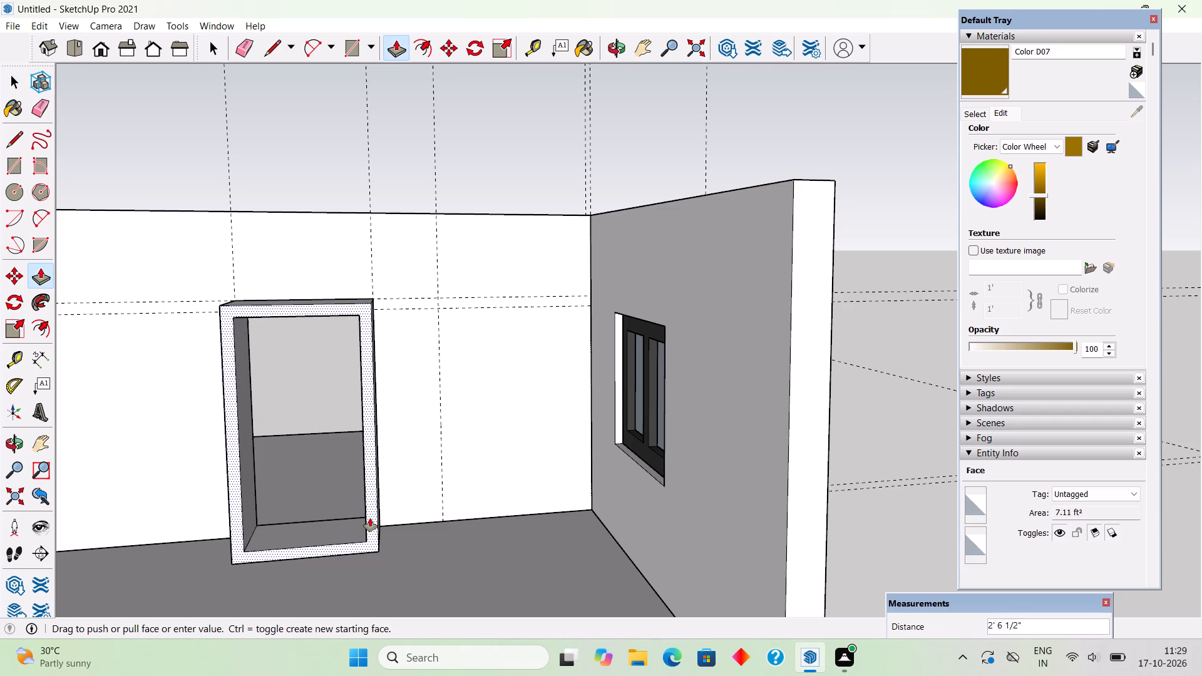
type("3\"")
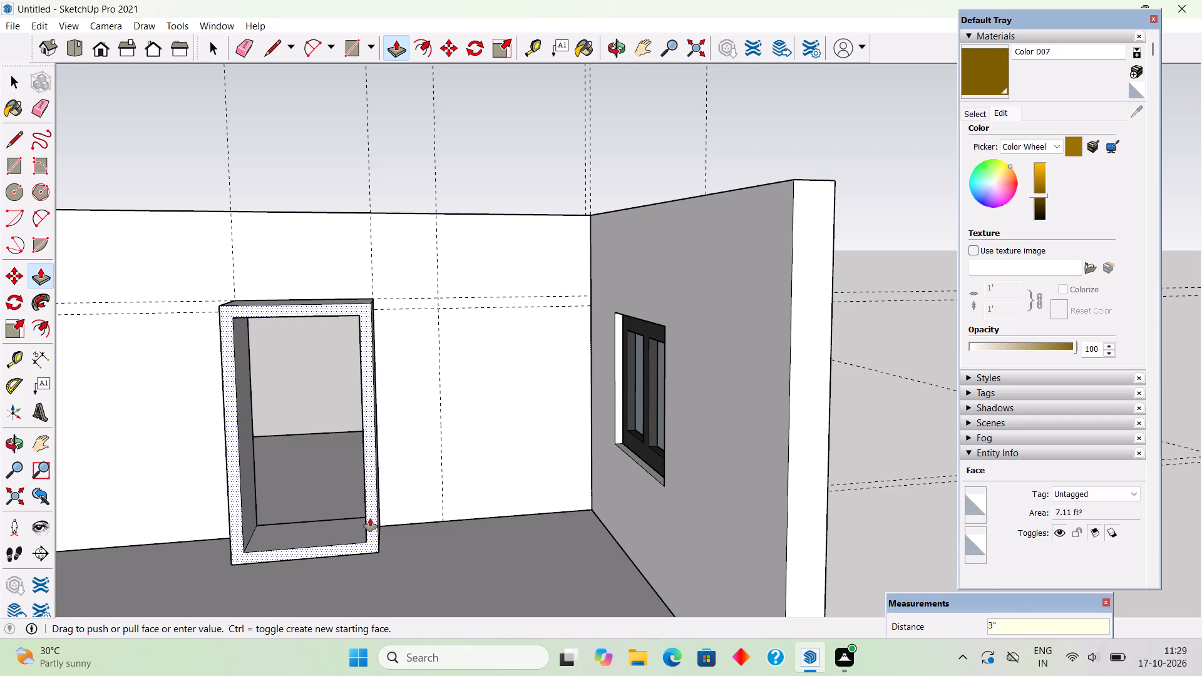
key("Return")
key("space")
triple_click(370, 518)
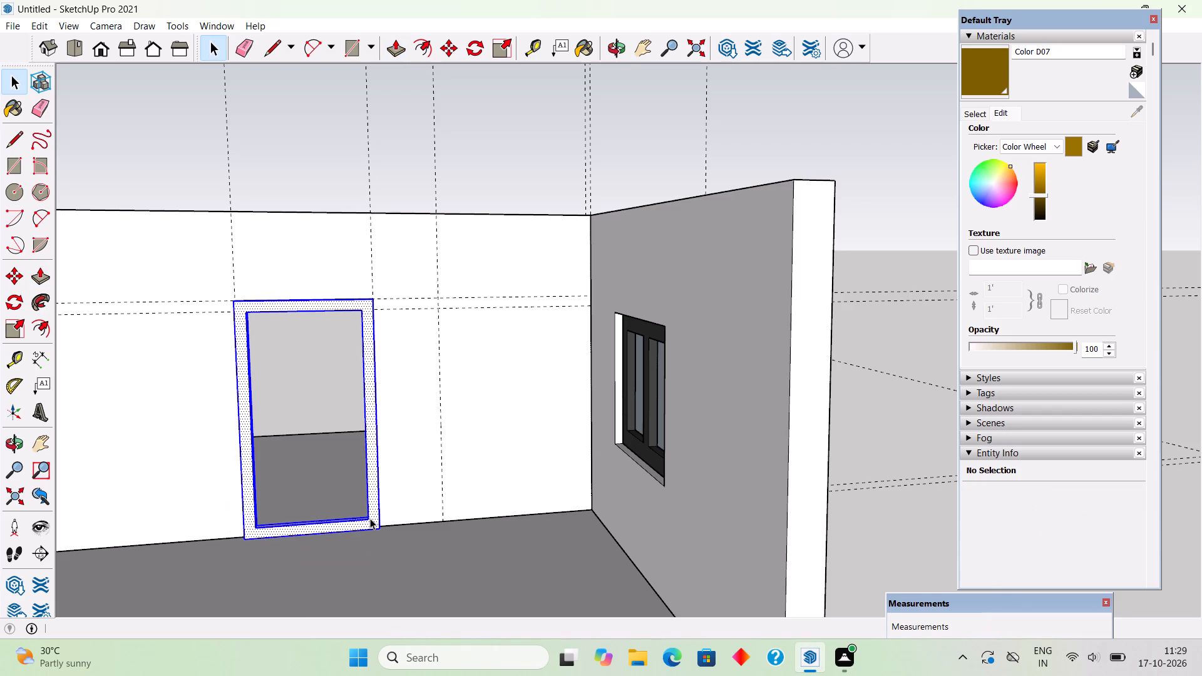
right_click(370, 518)
left_click(426, 413)
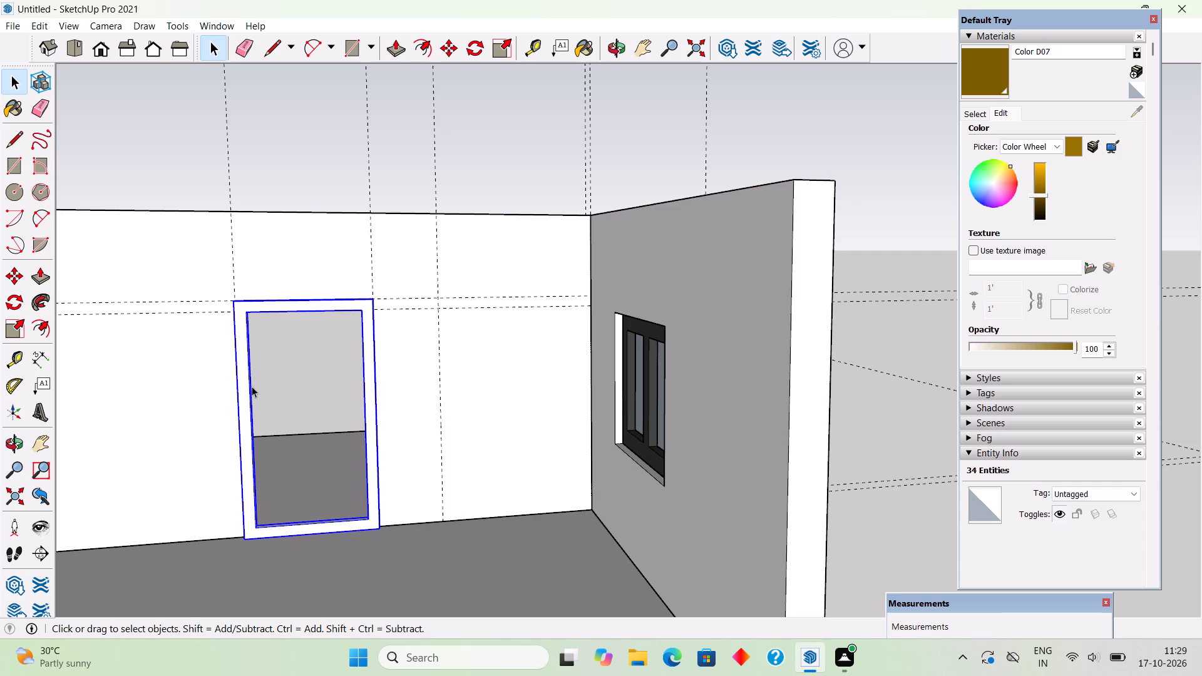
Move the door frame group by its bottom corner back to the opening's edge, flush with the dividing wall's face.
left_click(343, 366)
scroll(397, 525, "up", 5)
middle_click_drag(360, 543, 573, 466)
scroll(573, 466, "down", 2)
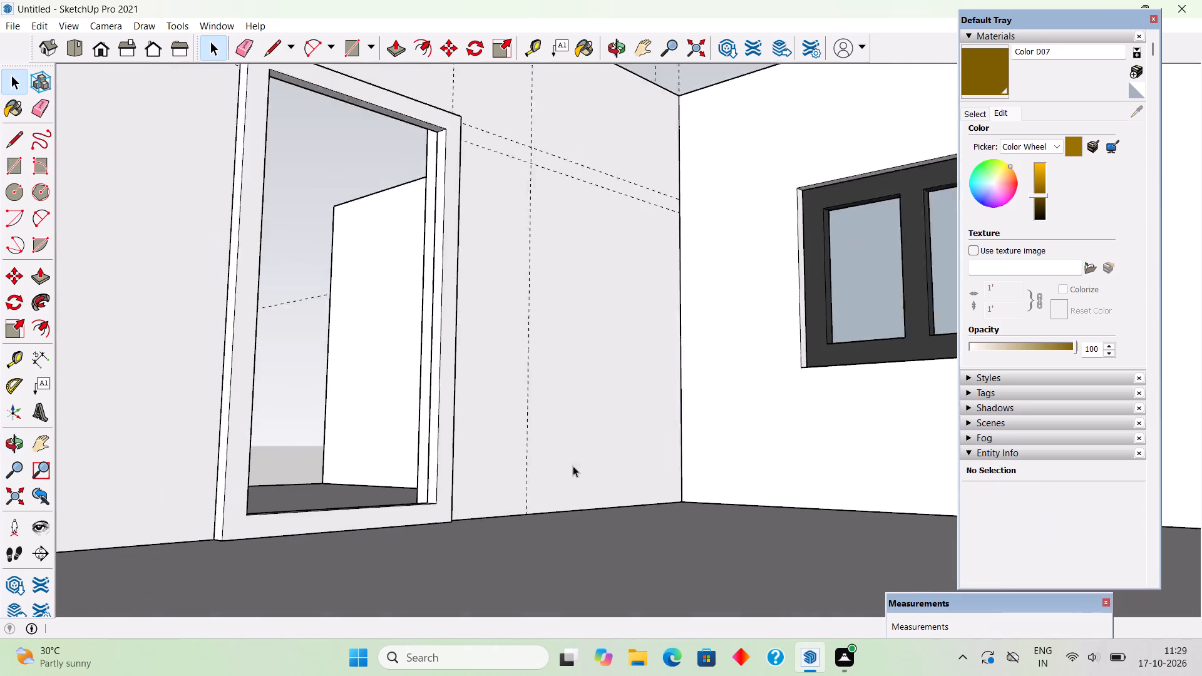
scroll(573, 466, "down", 1)
scroll(349, 463, "down", 3)
left_click_drag(349, 463, 327, 459)
middle_click_drag(327, 382, 336, 411)
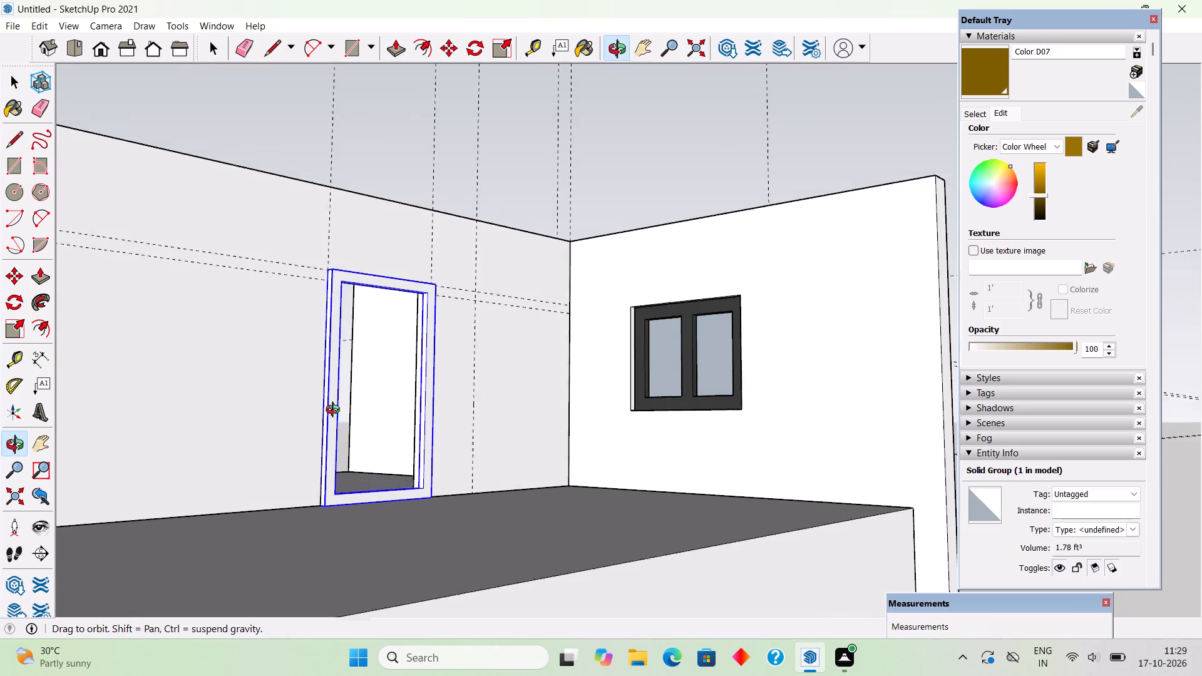
middle_click_drag(336, 411, 393, 531)
scroll(482, 579, "up", 14)
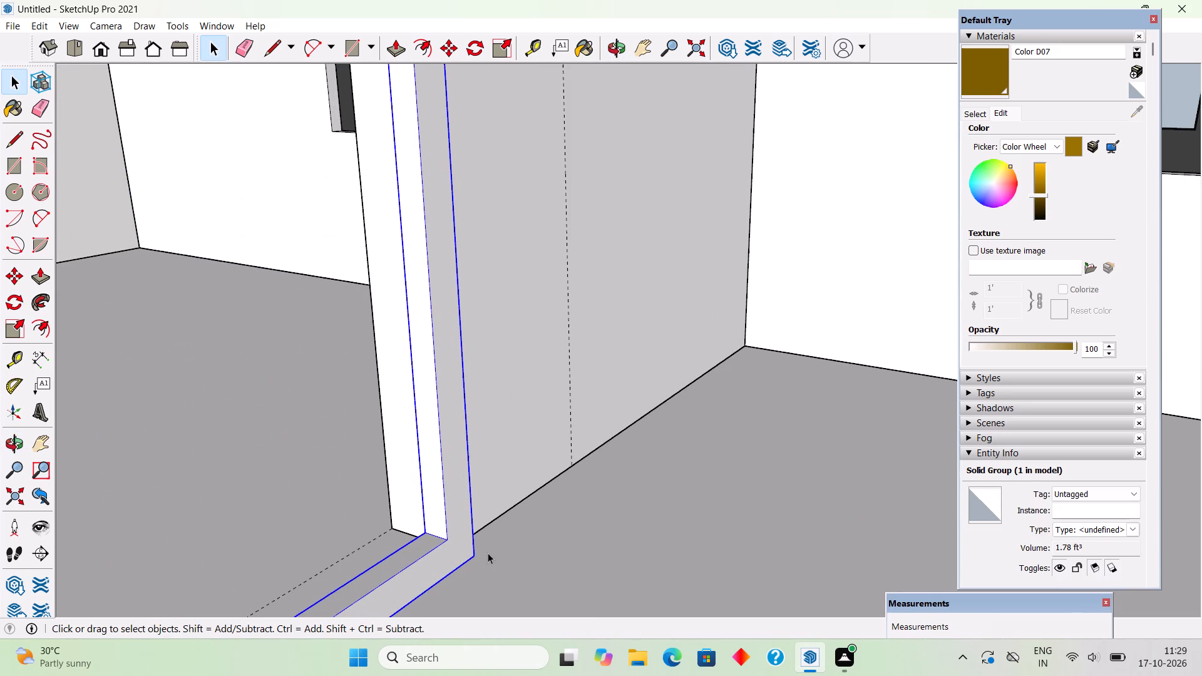
key("m")
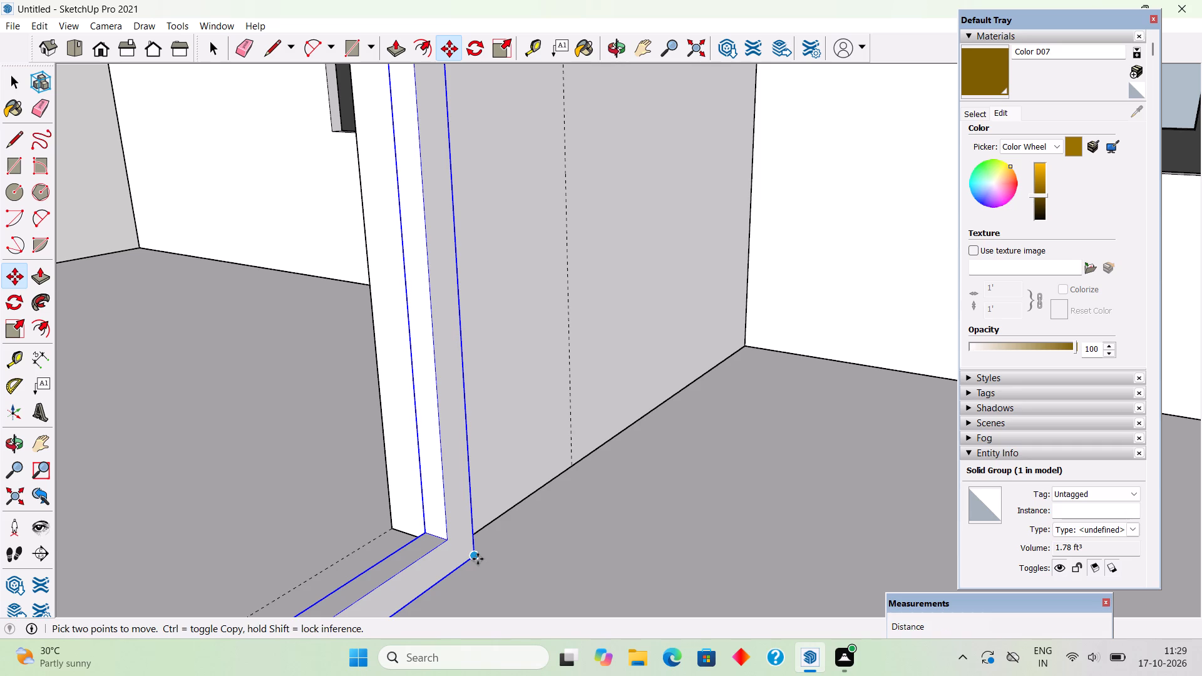
left_click(478, 559)
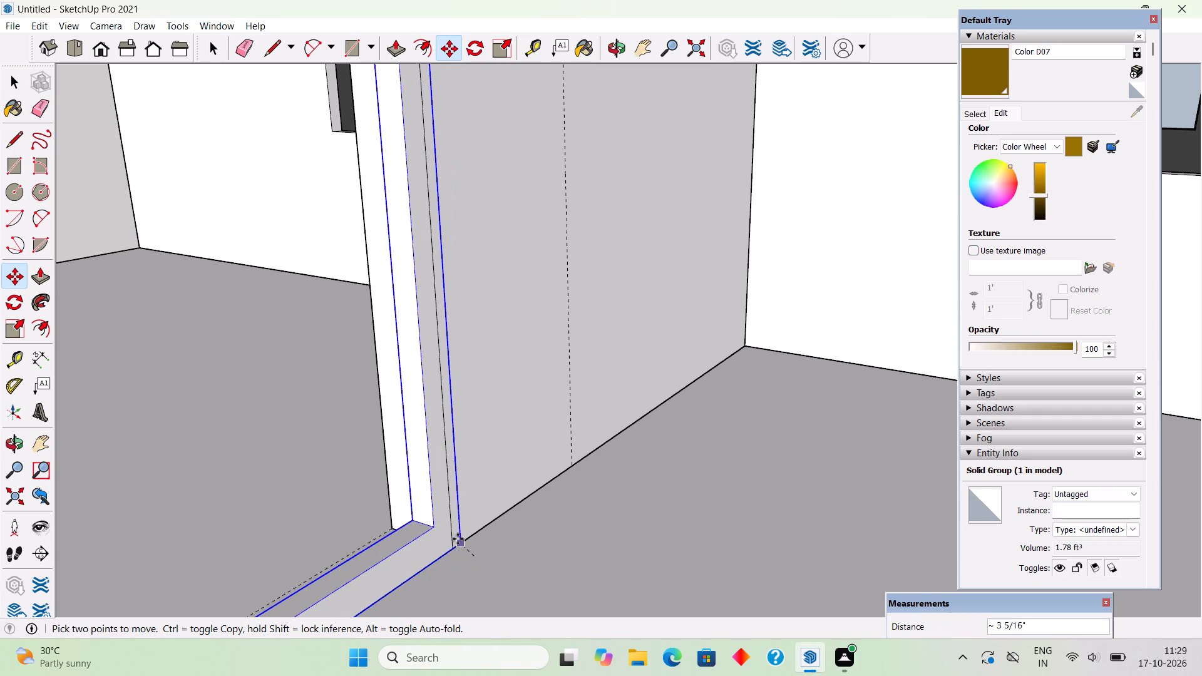
left_click(458, 544)
Move the door frame group 2" and then another 1" deeper into the opening.
left_click(449, 549)
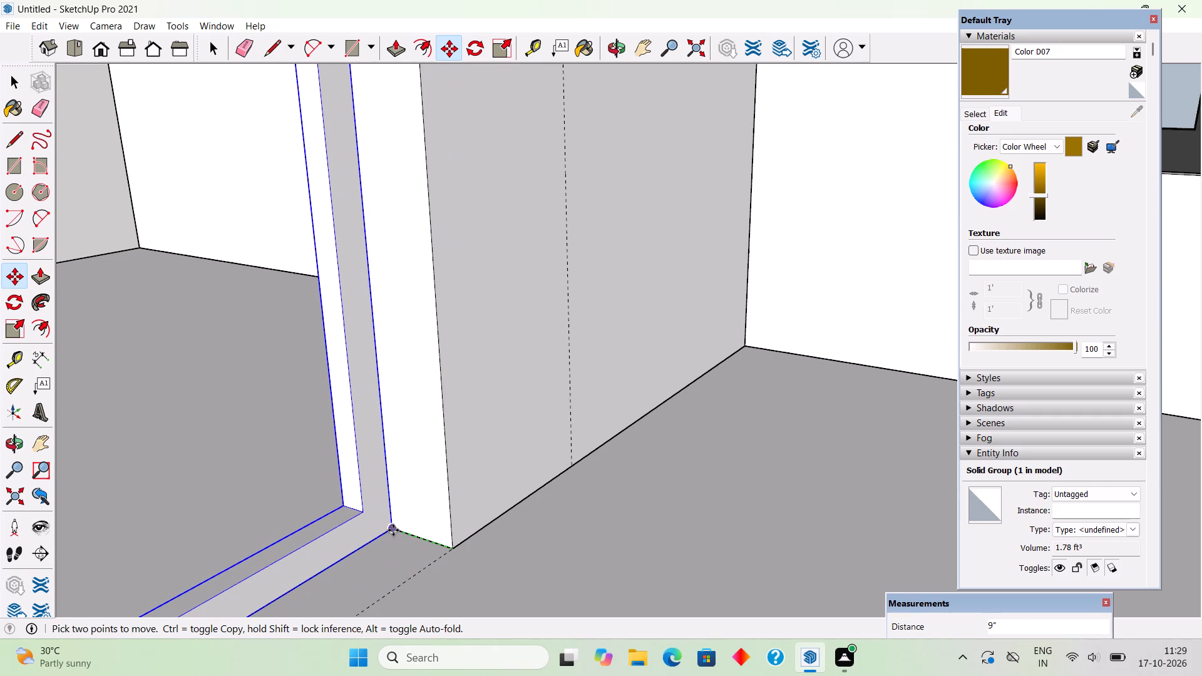
key("2")
key("shift+quotedbl")
key("Return")
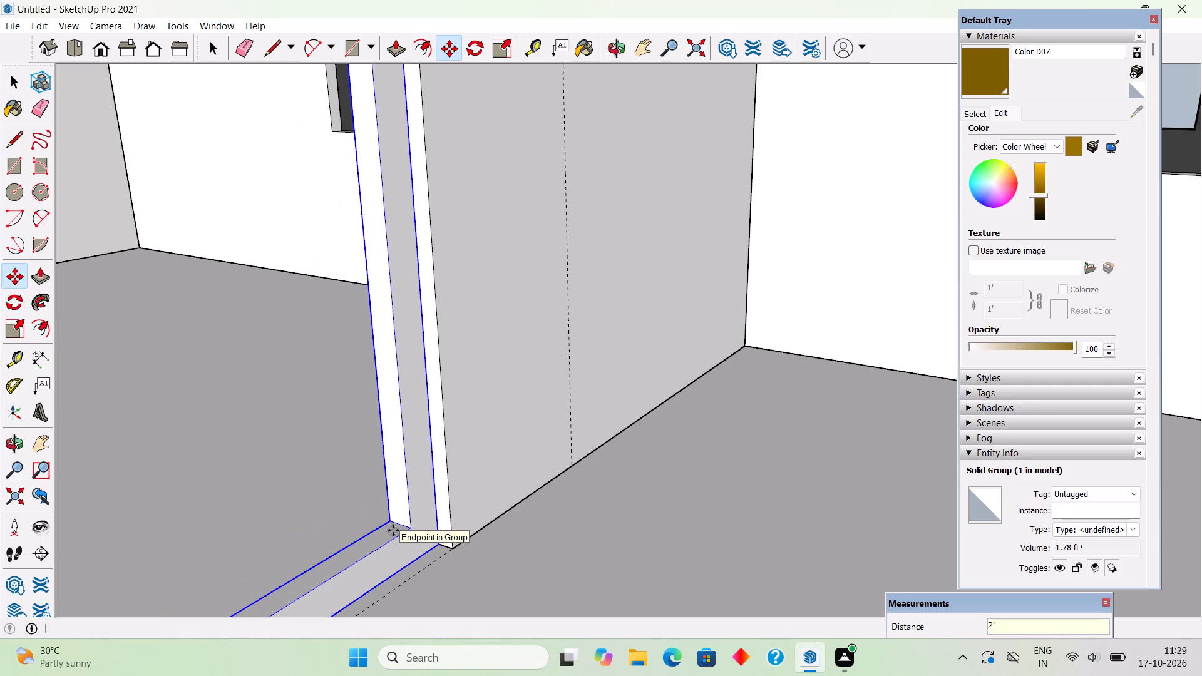
left_click(438, 546)
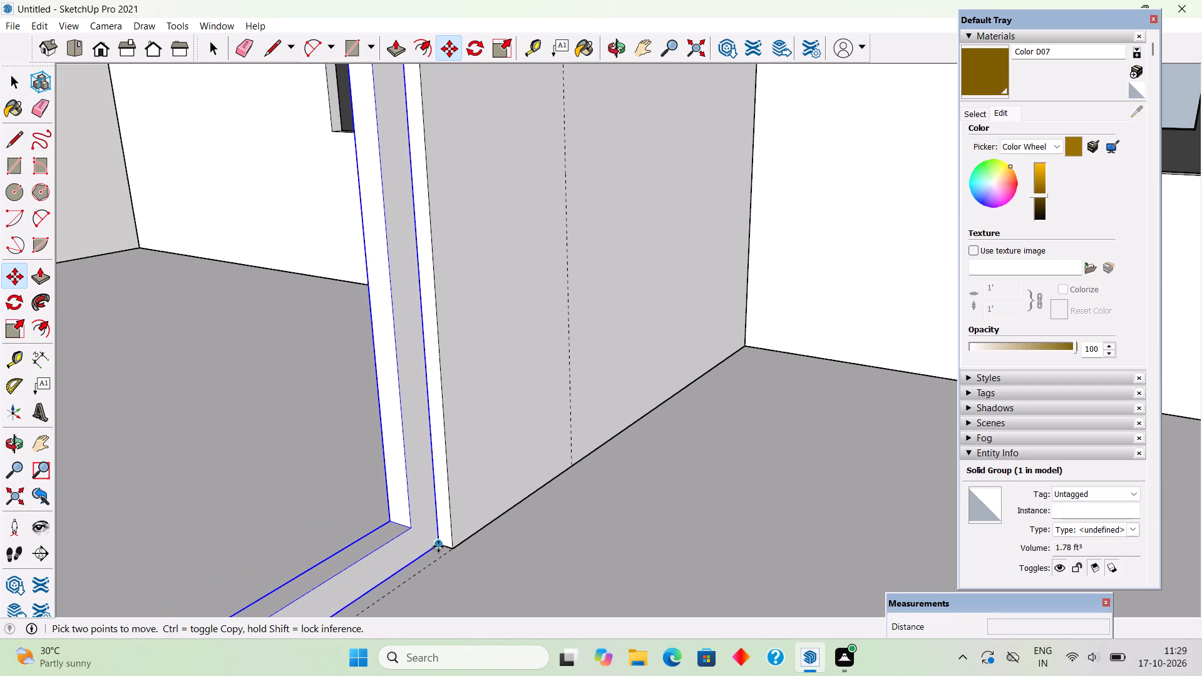
type("1\"")
key("Return")
key("space")
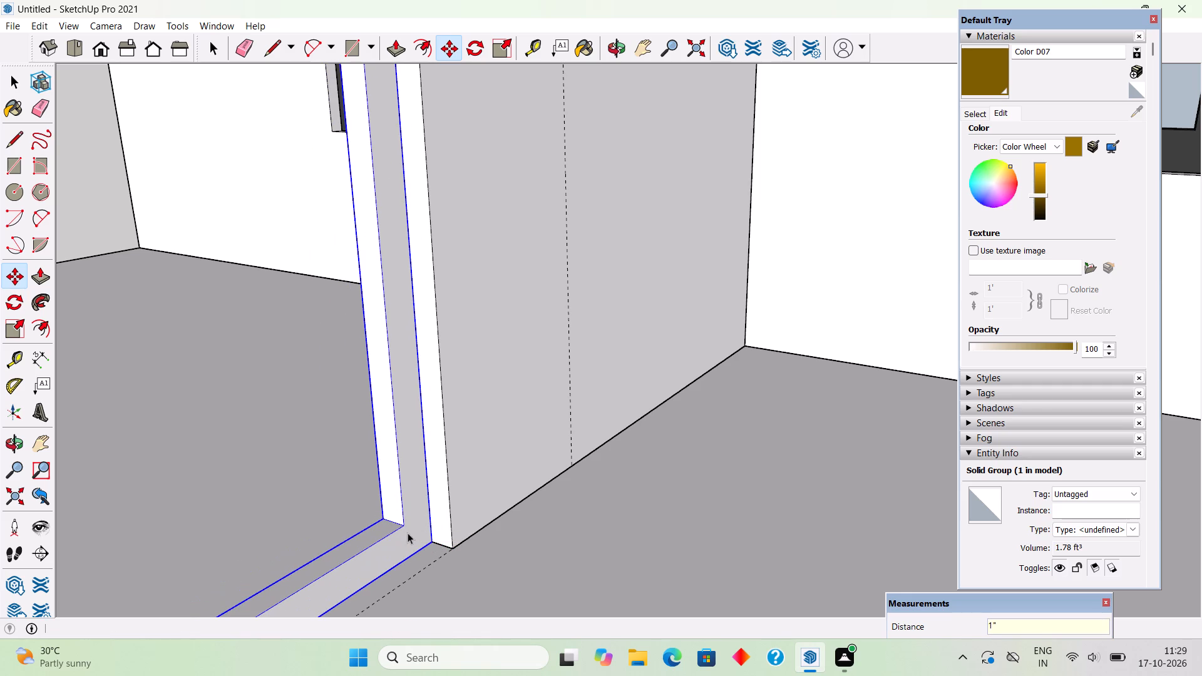
Draw a 3' 4" by 6' 8" rectangle between the inner corners of the door frame for the door panel.
scroll(399, 475, "down", 7)
left_click(185, 277)
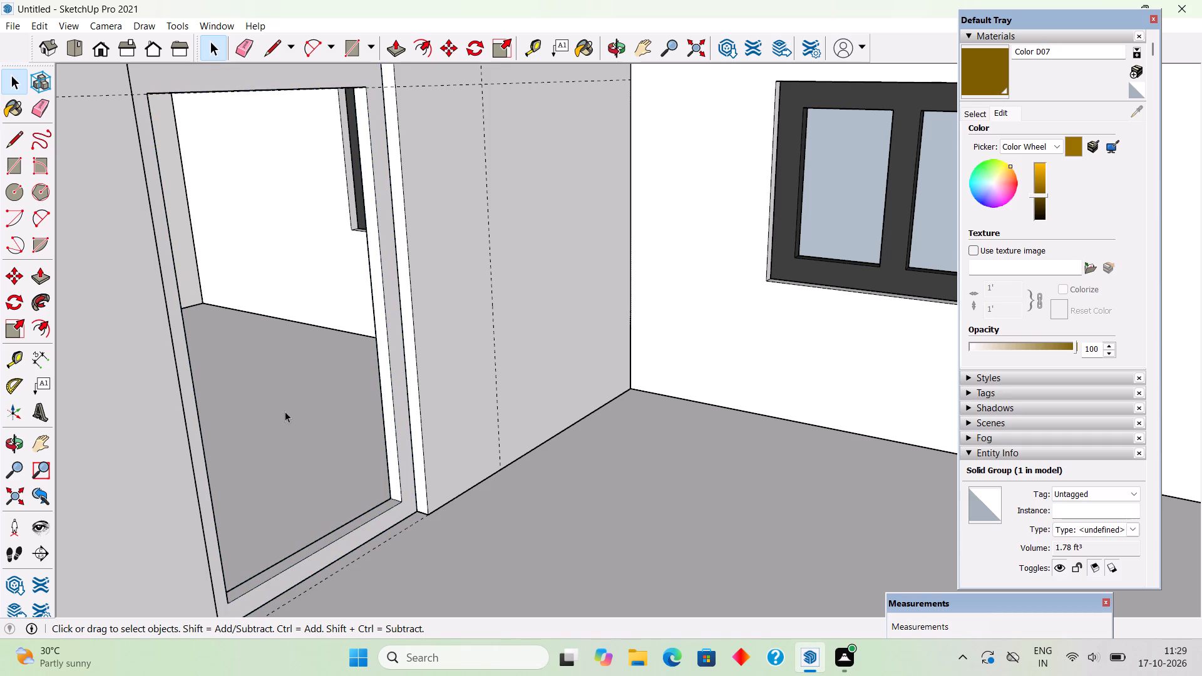
scroll(419, 525, "down", 1)
middle_click_drag(358, 525, 191, 474)
scroll(191, 474, "down", 4)
middle_click_drag(187, 513, 53, 529)
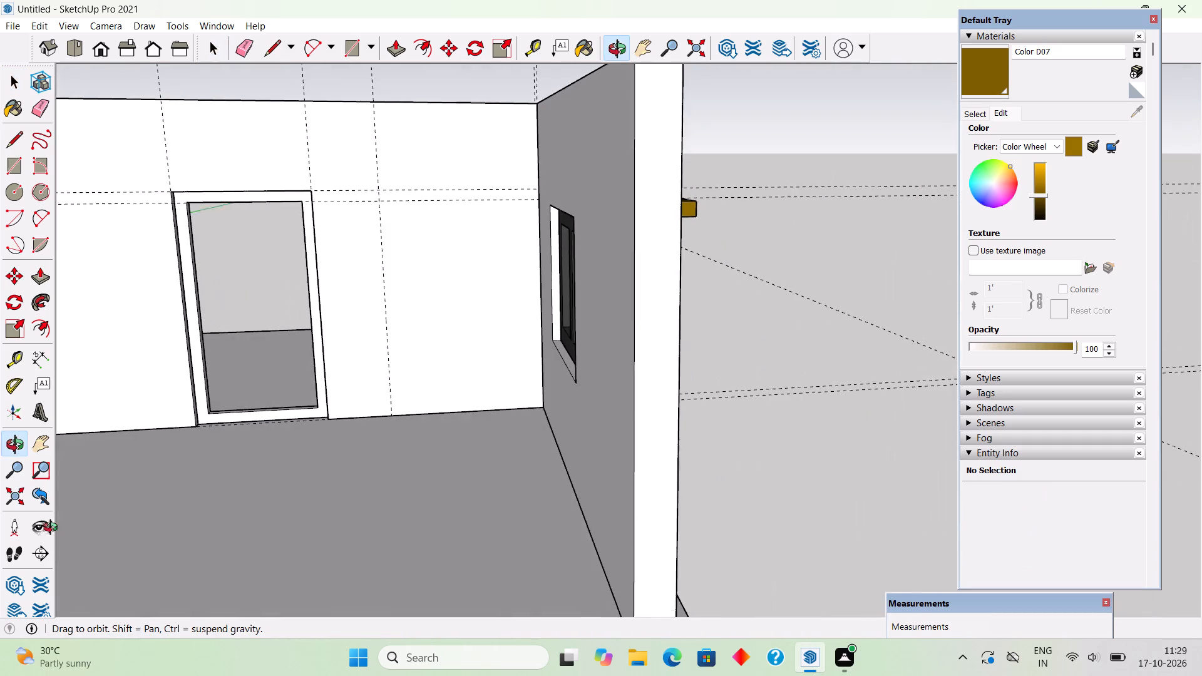
middle_click_drag(53, 529, 58, 523)
scroll(65, 517, "up", 3)
scroll(109, 479, "down", 5)
scroll(171, 215, "up", 5)
scroll(188, 356, "up", 3)
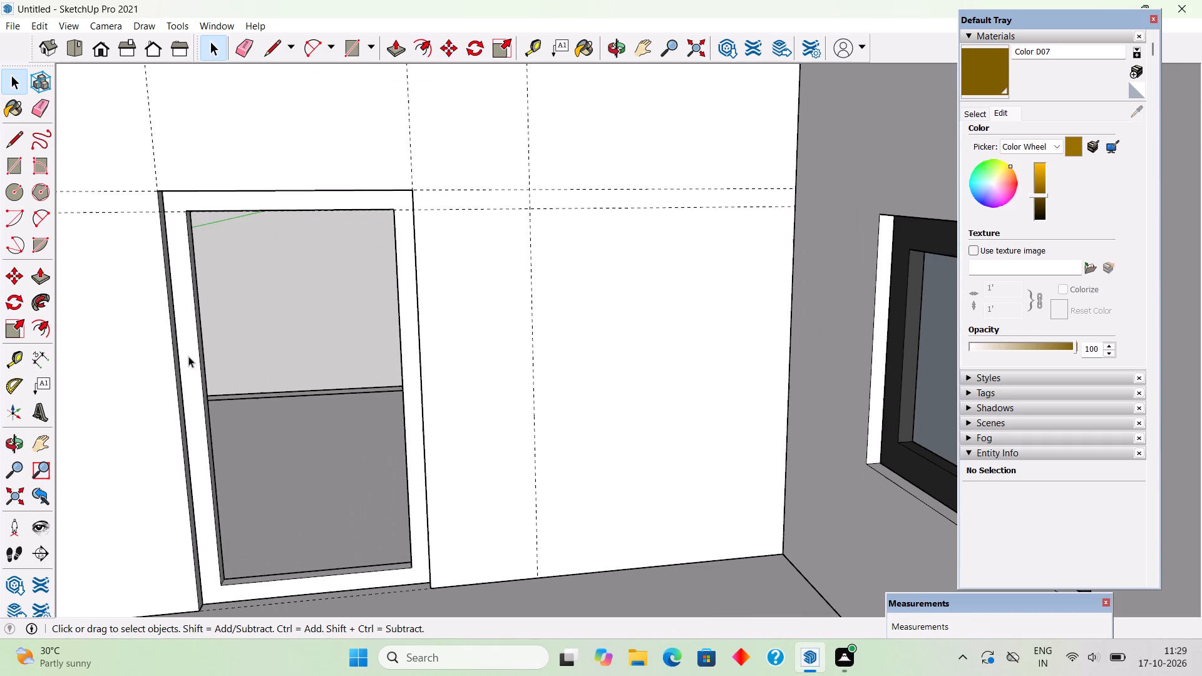
key("r")
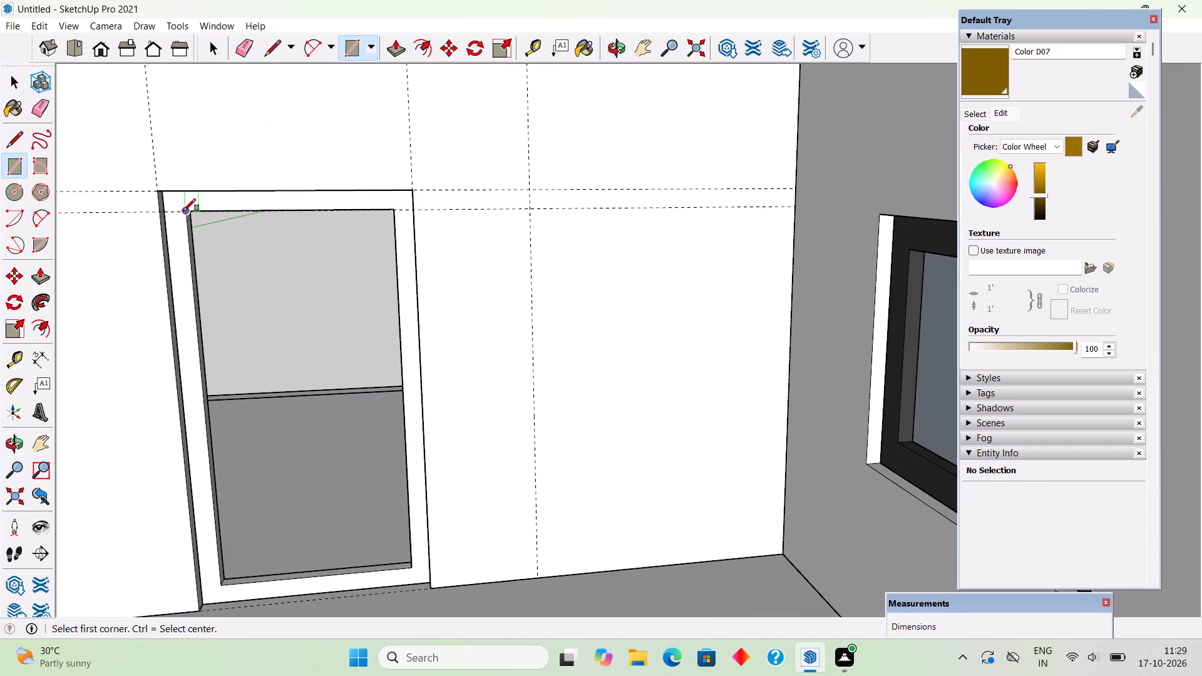
left_click(183, 211)
left_click(410, 566)
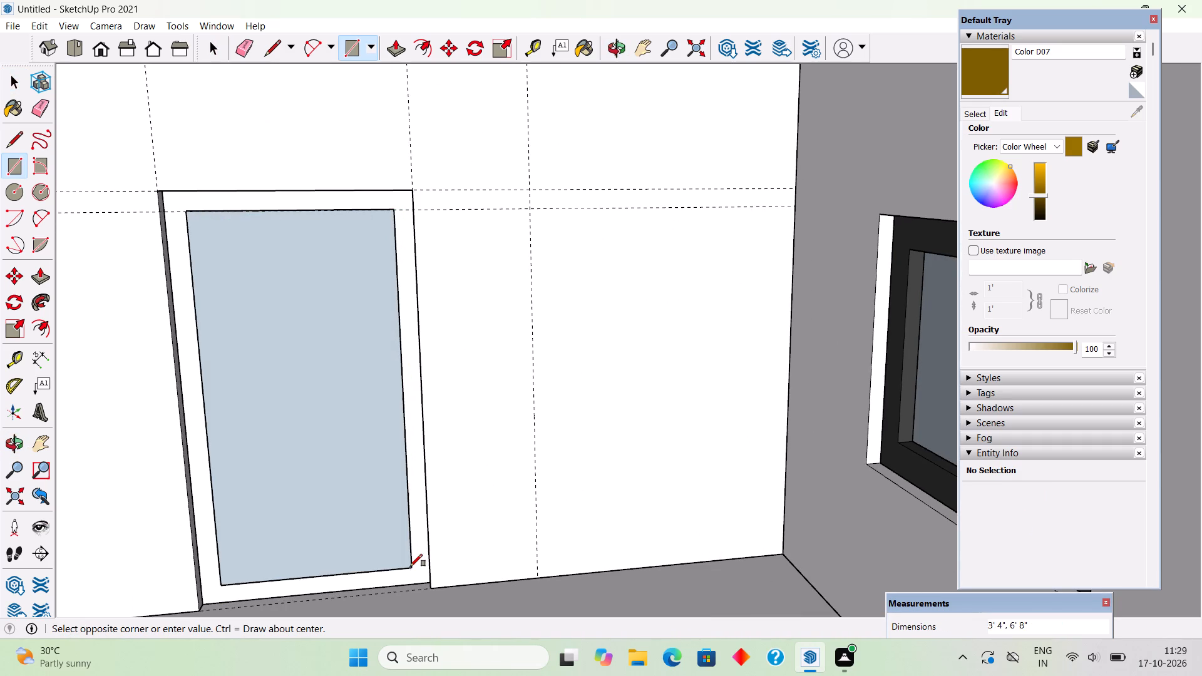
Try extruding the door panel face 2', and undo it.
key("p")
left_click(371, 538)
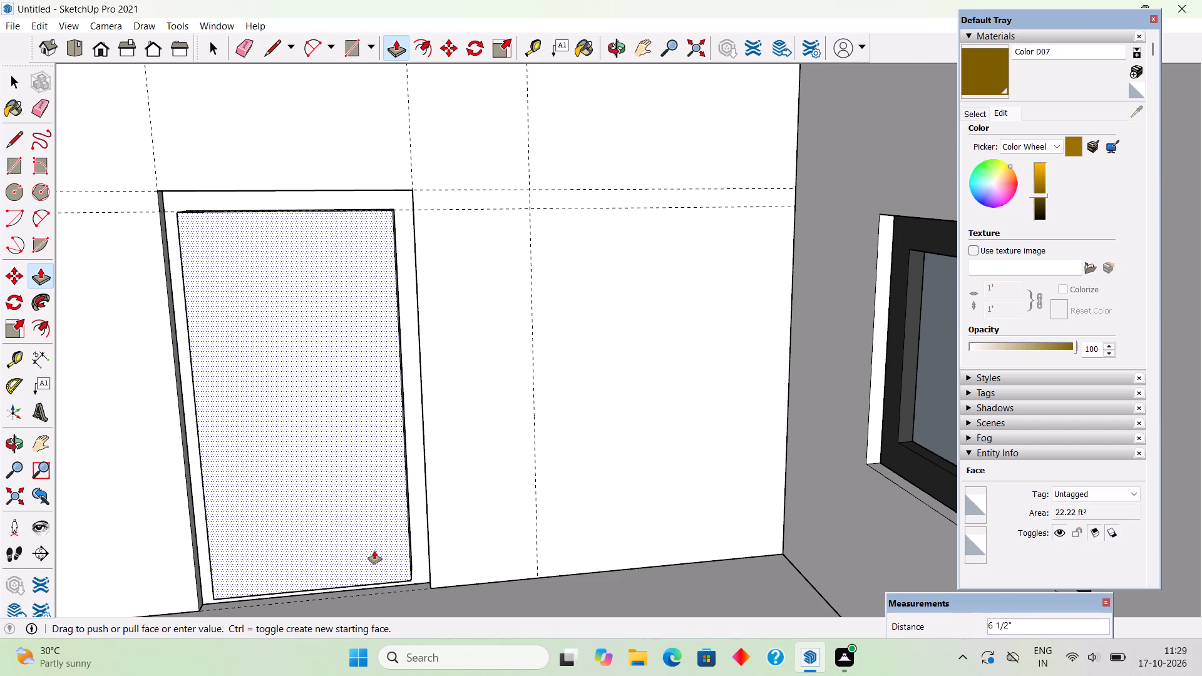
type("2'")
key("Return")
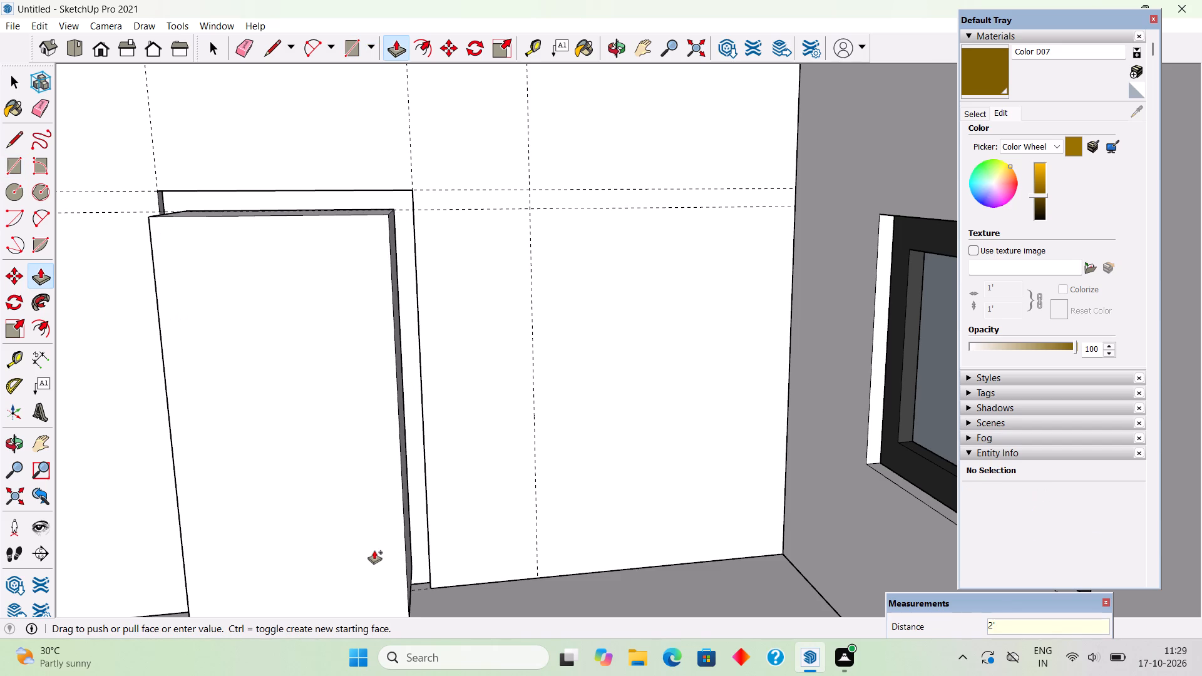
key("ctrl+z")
Extrude the door panel face 2" and make the panel a group.
left_click(374, 531)
type("2\"")
key("Return")
key("space")
triple_click(378, 541)
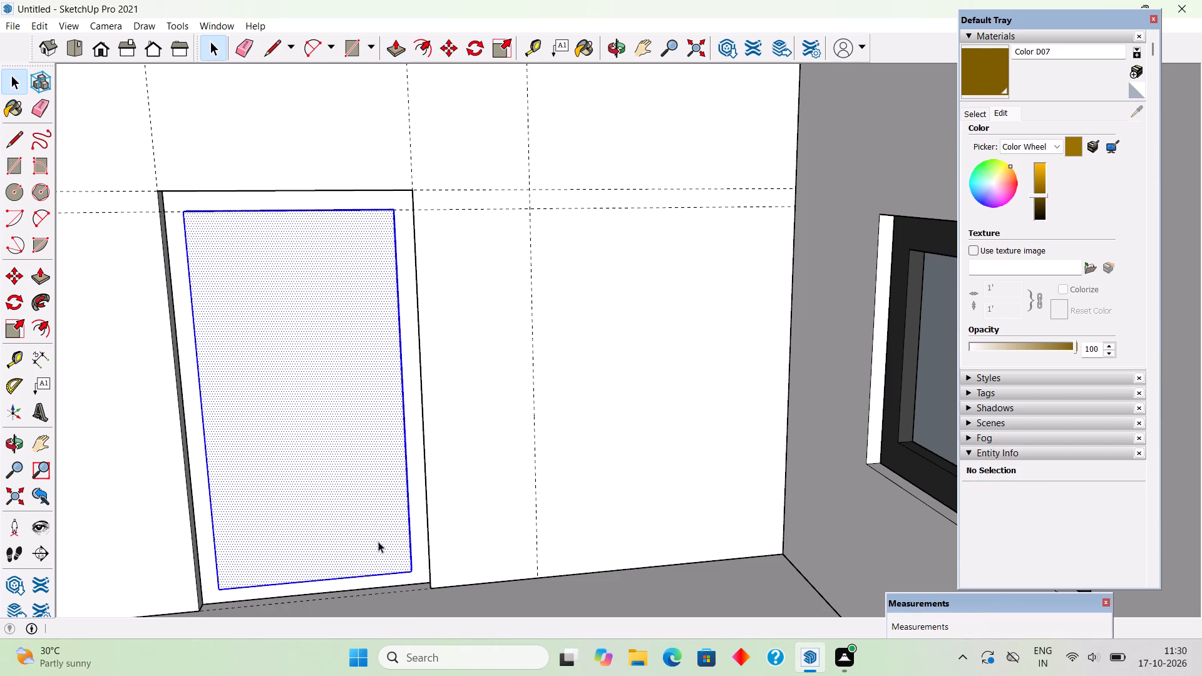
right_click(378, 541)
left_click(438, 436)
Move the door panel group 2" back by its bottom corner, so it sits flush with the door frame's face.
scroll(438, 436, "down", 5)
middle_click_drag(529, 485, 834, 339)
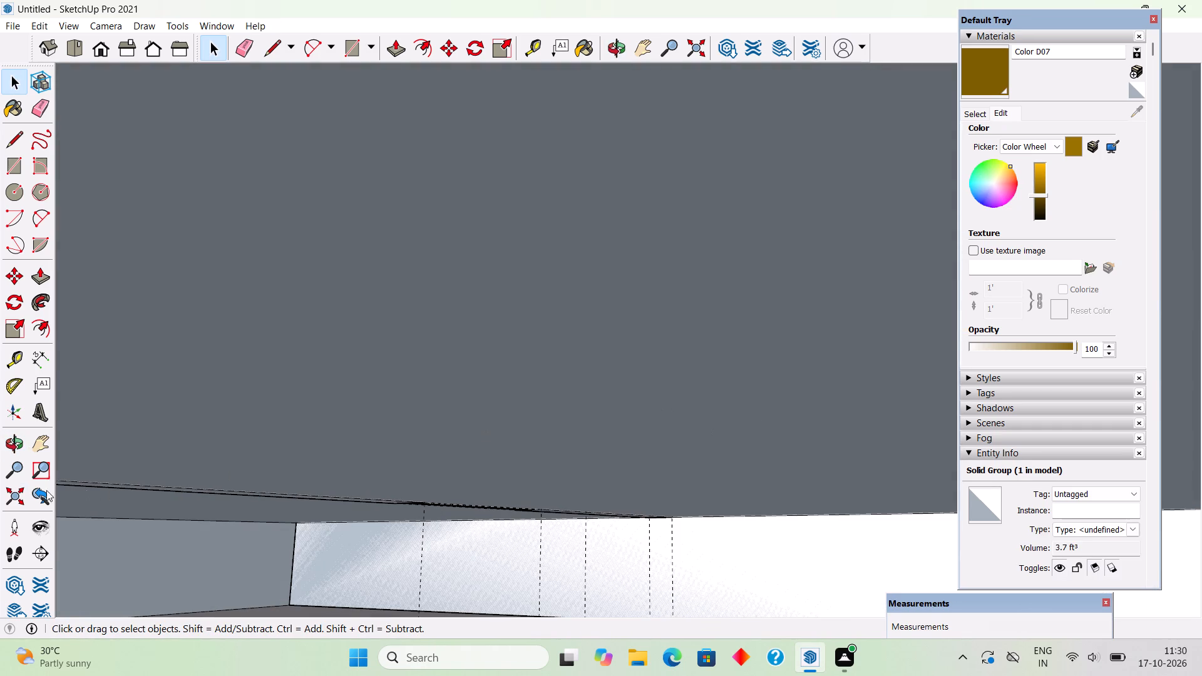
left_click(1, 495)
left_click(4, 501)
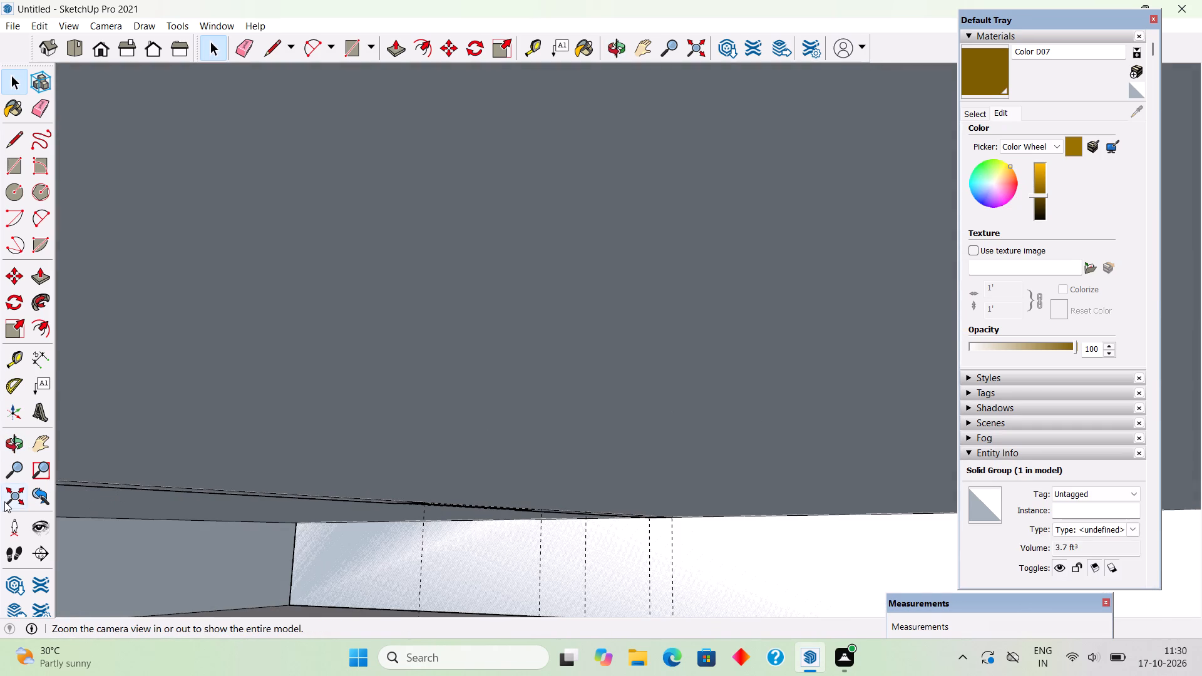
middle_click_drag(461, 458, 642, 631)
scroll(481, 510, "down", 1)
scroll(715, 371, "up", 9)
middle_click_drag(702, 366, 550, 366)
scroll(563, 354, "up", 4)
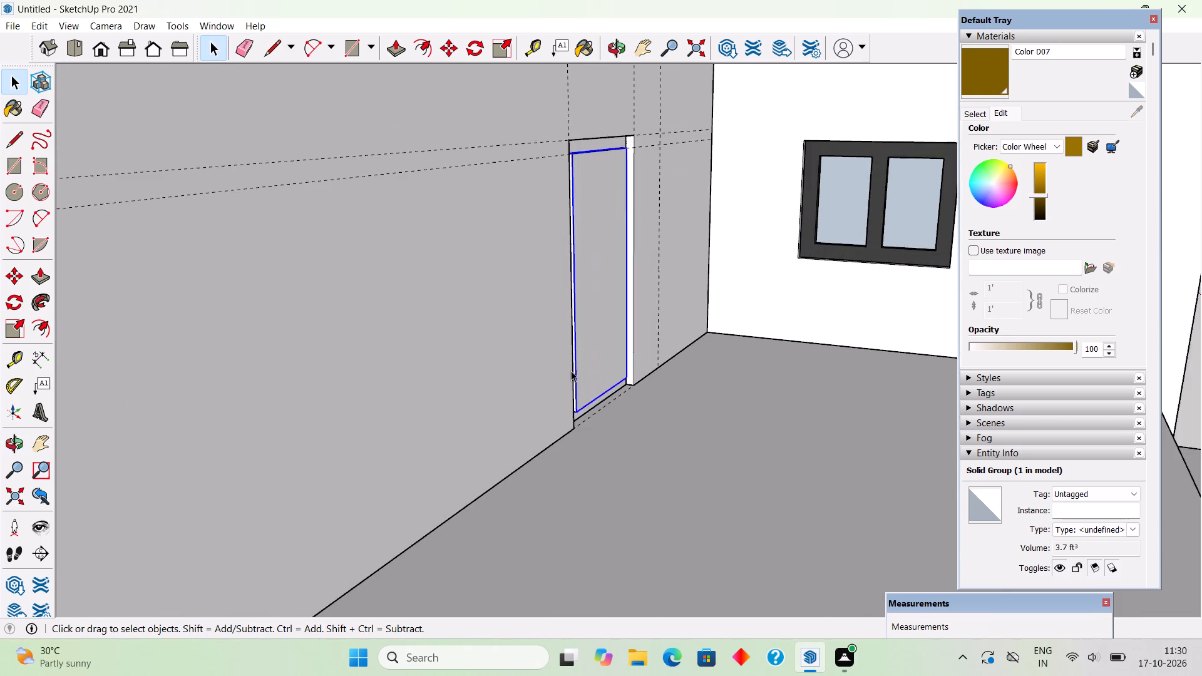
scroll(571, 371, "up", 16)
middle_click_drag(453, 464, 399, 510)
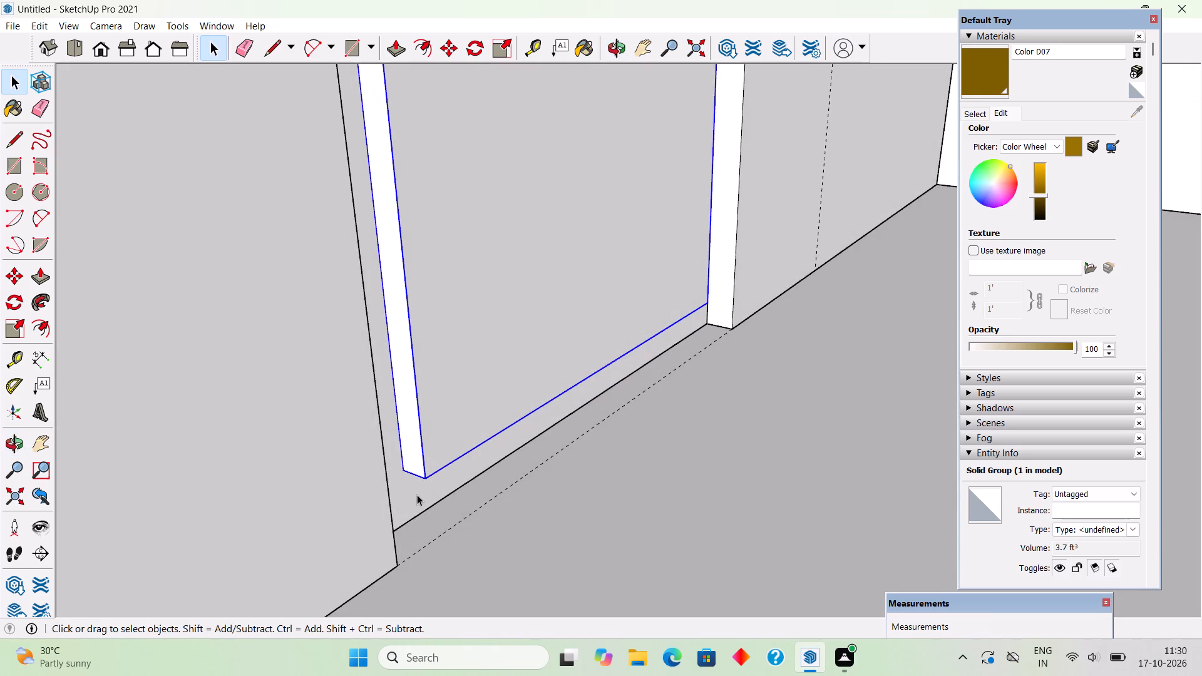
scroll(417, 487, "up", 5)
key("m")
left_click(435, 477)
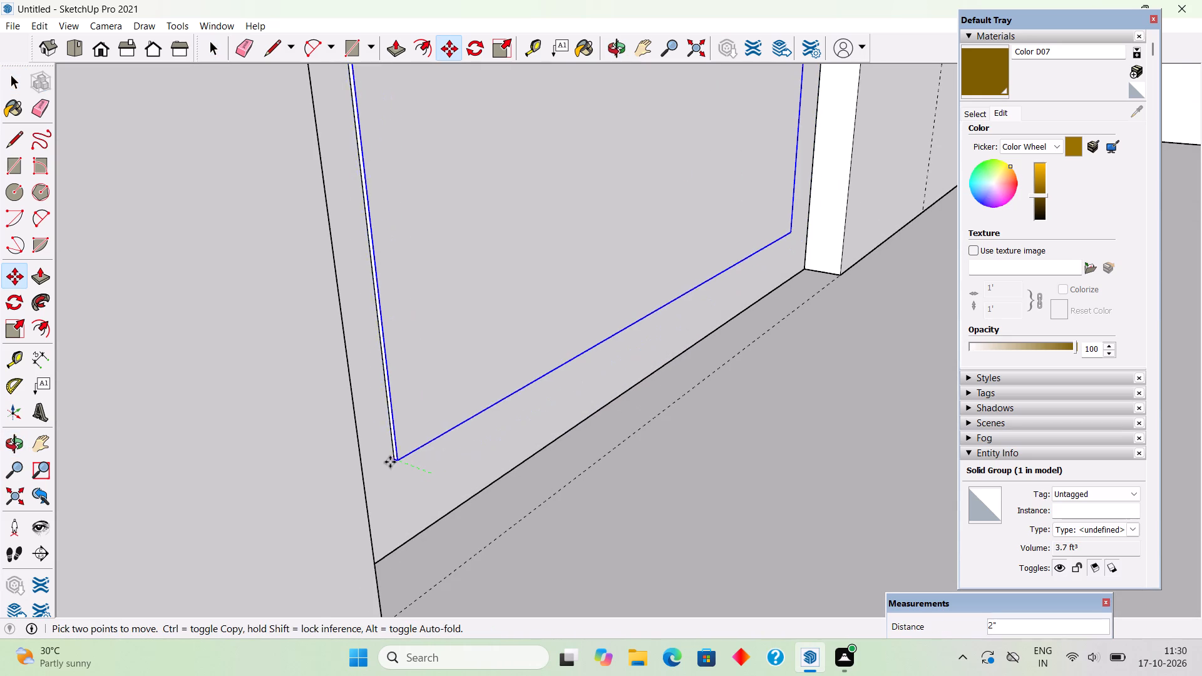
left_click(390, 462)
middle_click_drag(332, 483, 322, 483)
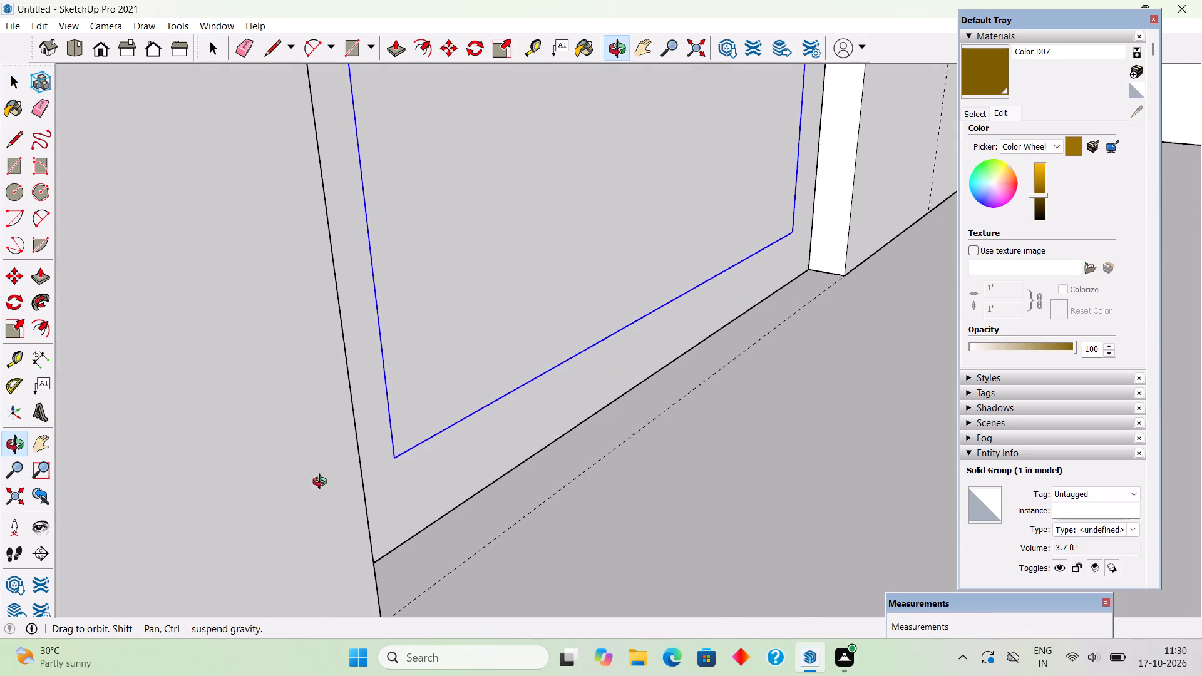
Examine the flush door panel and frame in the dividing wall from several angles inside the room.
middle_click_drag(322, 483, 289, 485)
scroll(293, 485, "down", 8)
key("space")
scroll(281, 484, "down", 18)
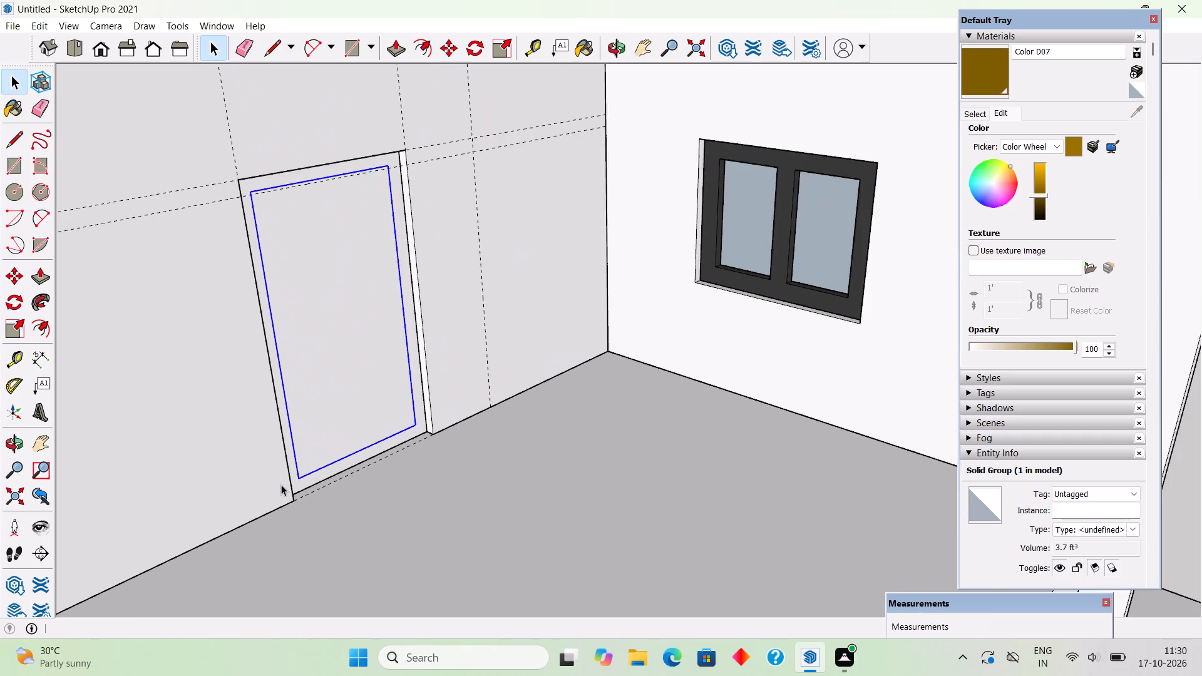
scroll(281, 484, "down", 5)
left_click(174, 230)
middle_click_drag(407, 397, 335, 347)
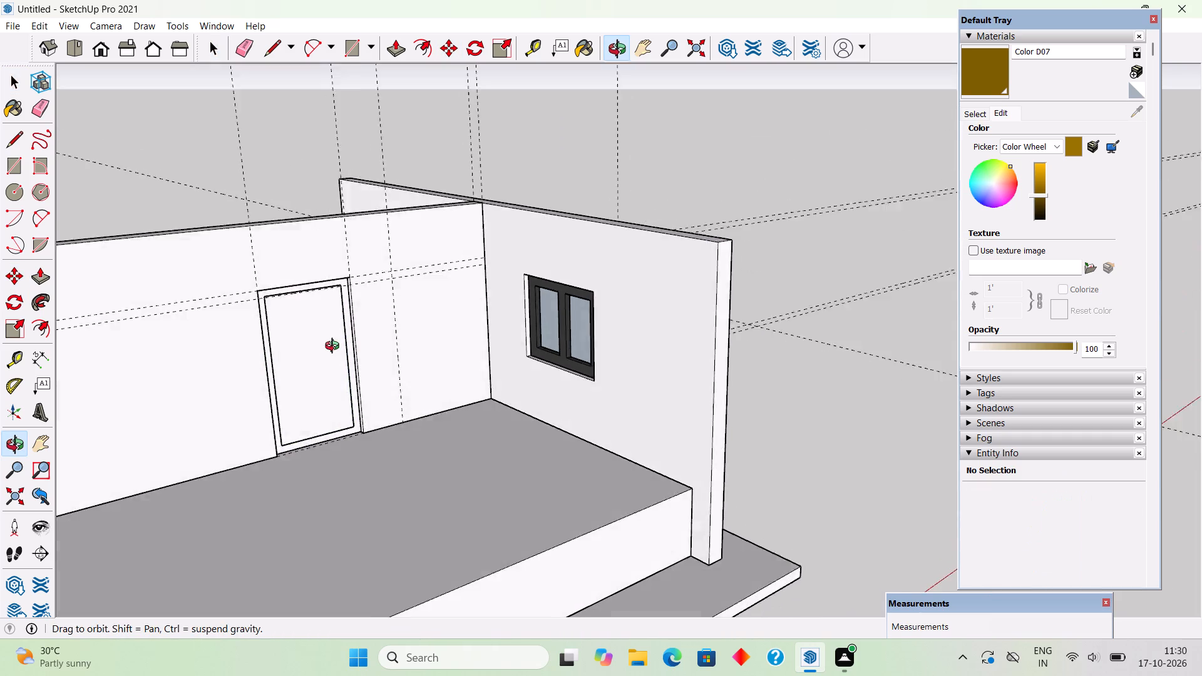
middle_click_drag(335, 347, 320, 339)
scroll(264, 347, "up", 5)
middle_click_drag(315, 401, 234, 372)
scroll(192, 304, "up", 5)
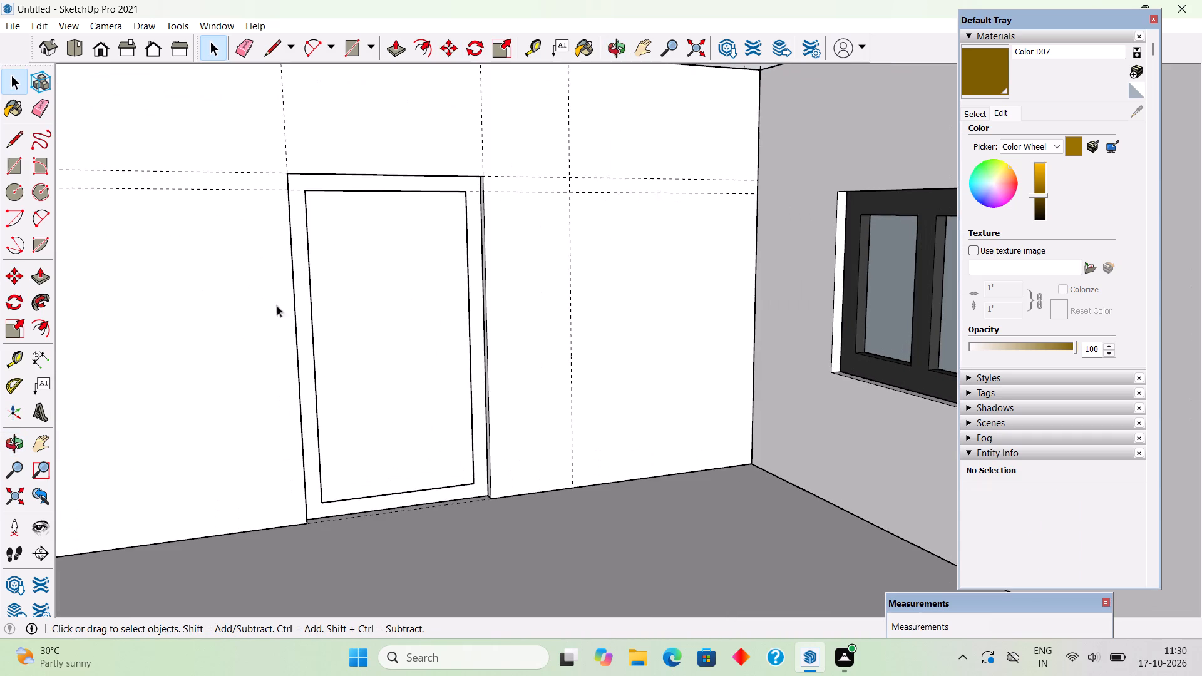
middle_click_drag(275, 348, 213, 332)
scroll(213, 332, "up", 1)
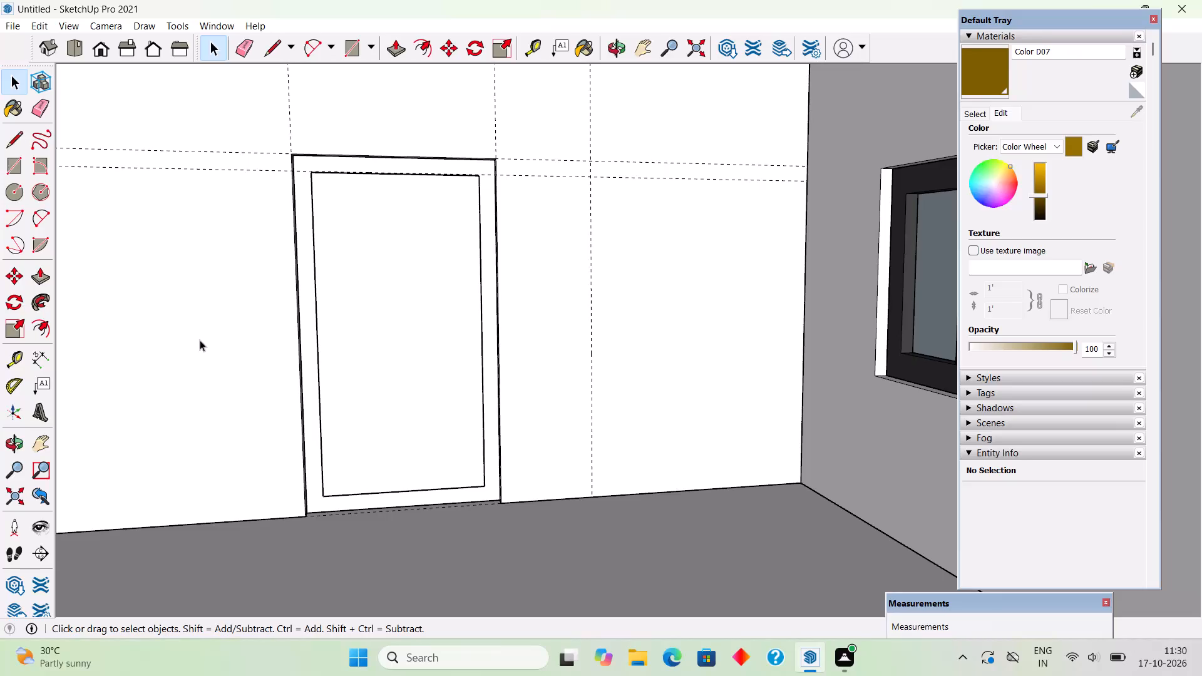
scroll(199, 340, "up", 3)
scroll(199, 340, "down", 4)
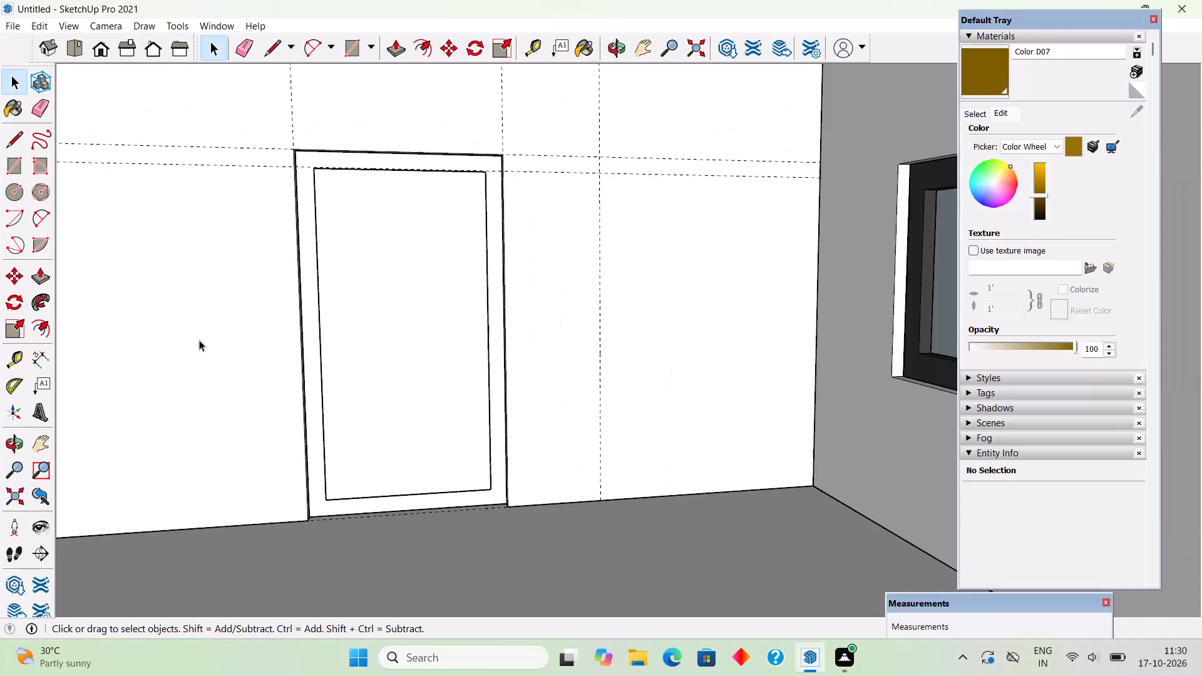
scroll(279, 340, "down", 1)
middle_click_drag(279, 340, 152, 329)
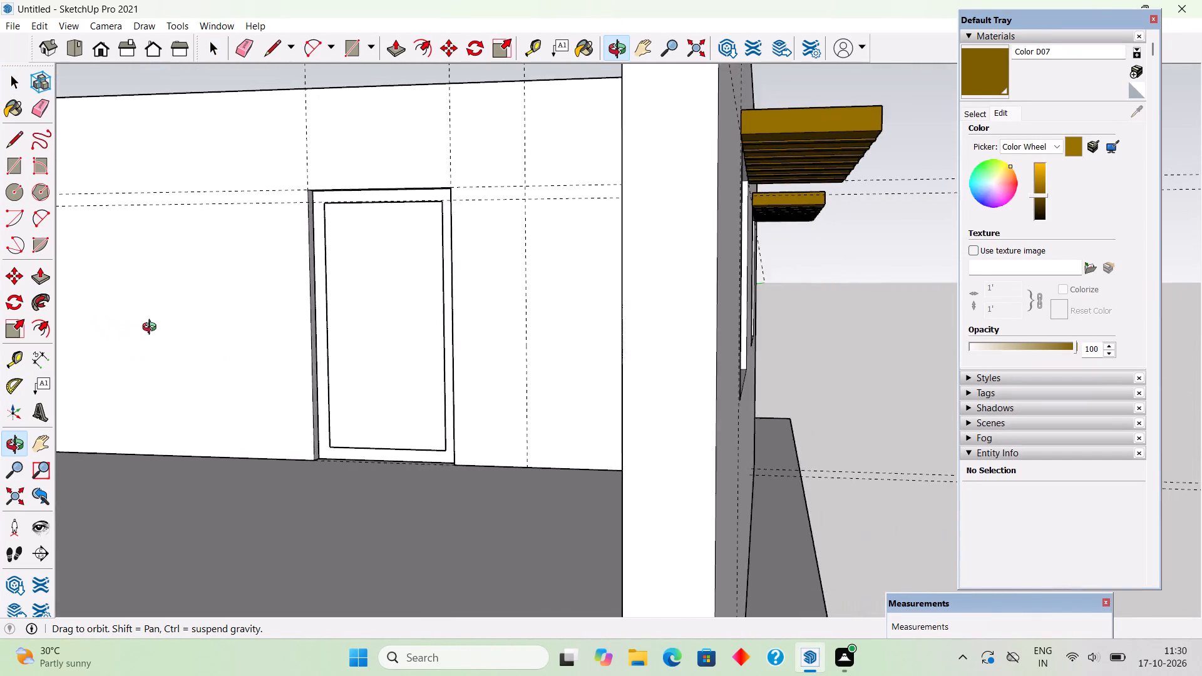
middle_click_drag(152, 329, 295, 356)
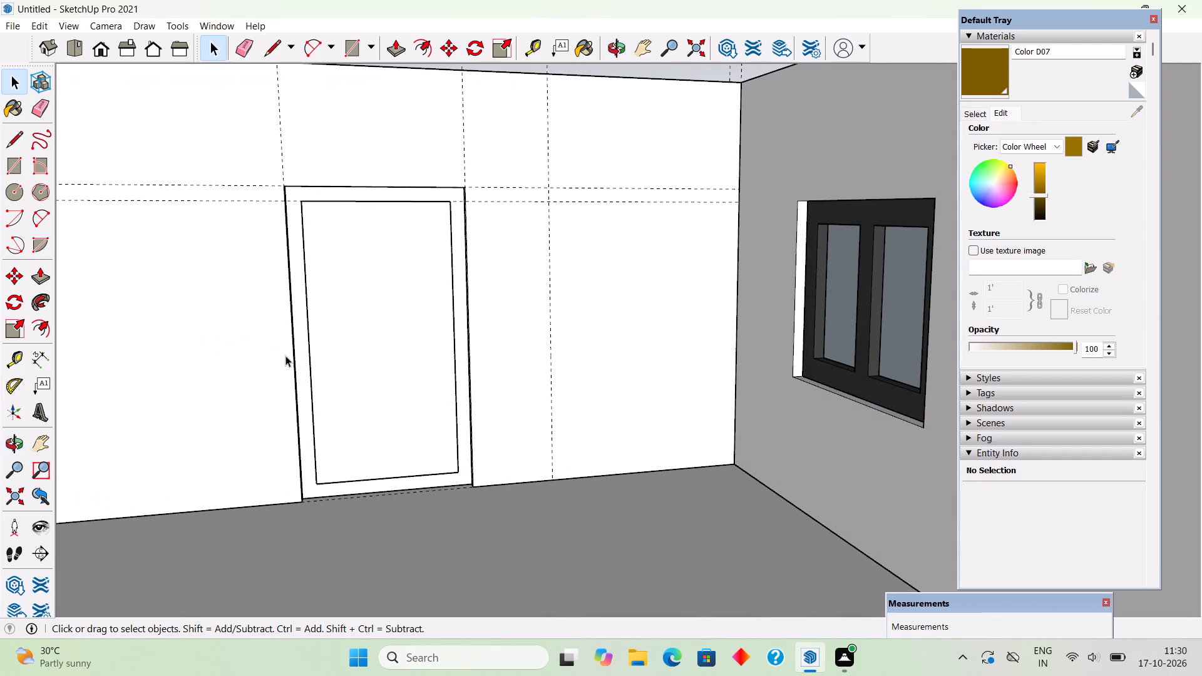
Draw a 4' by 7' 4" rectangle over the door frame between its outer opposite corners.
key("r")
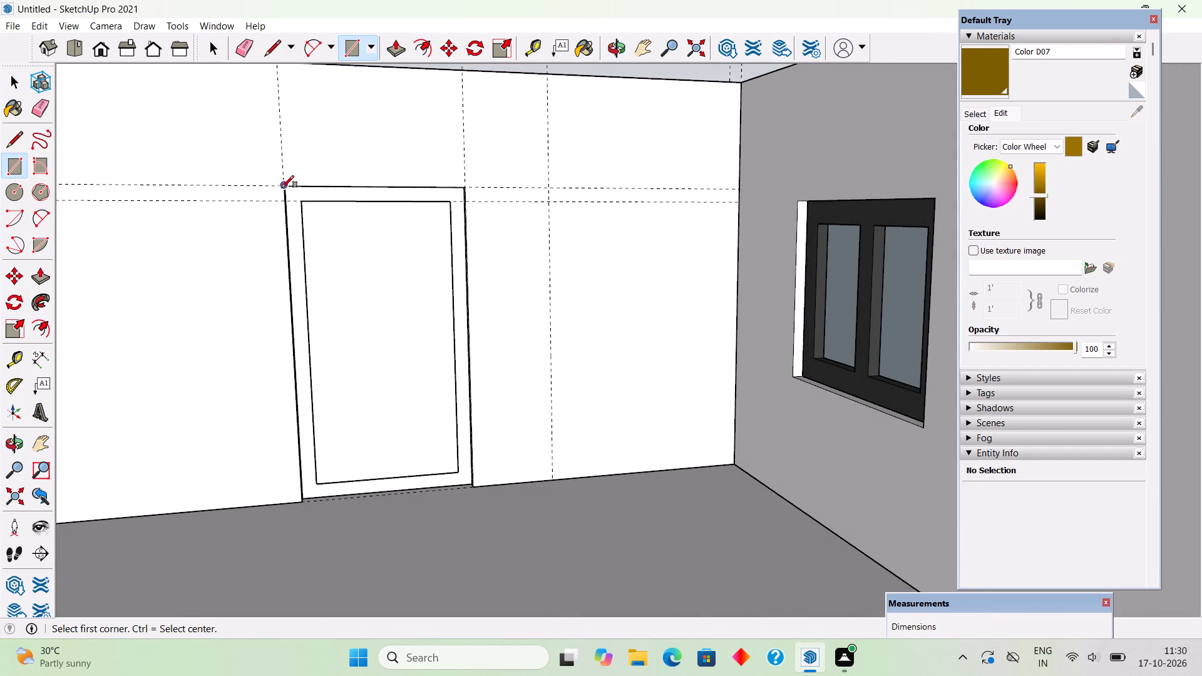
left_click(283, 188)
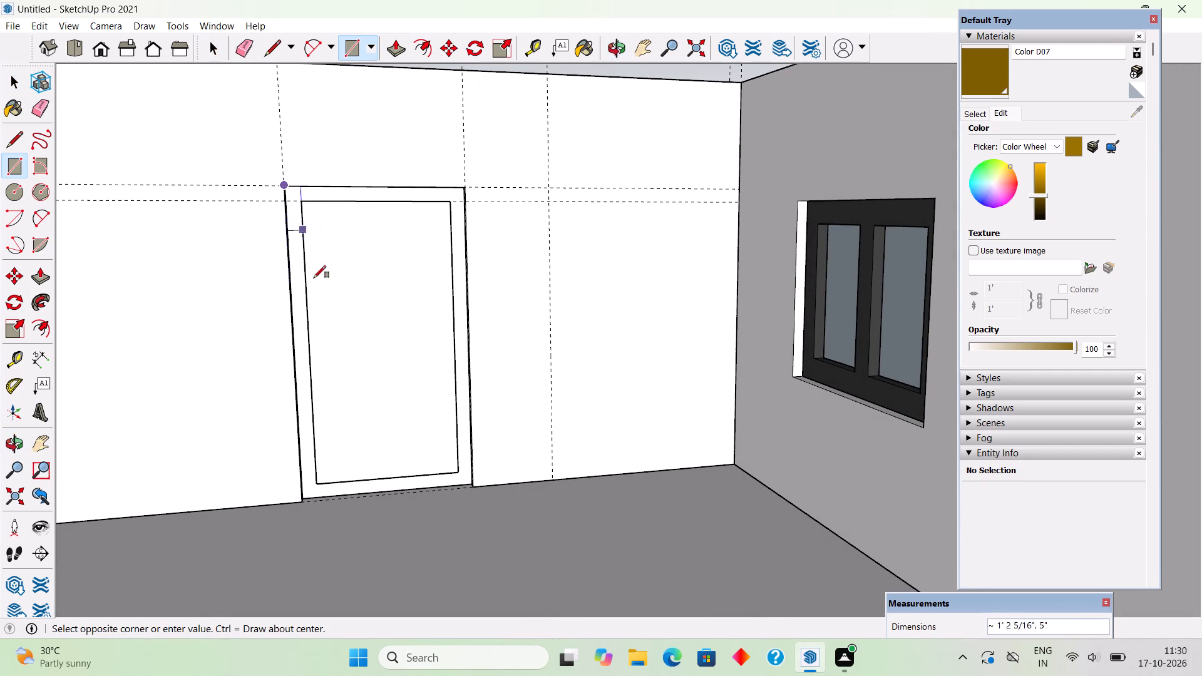
left_click(474, 486)
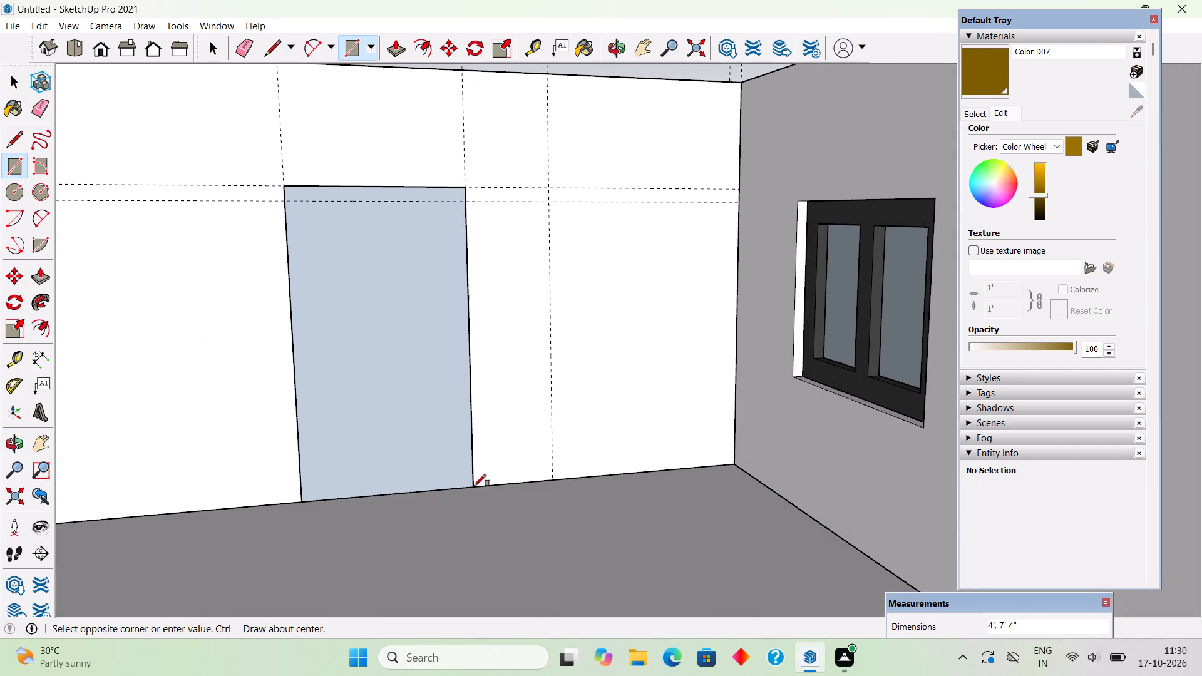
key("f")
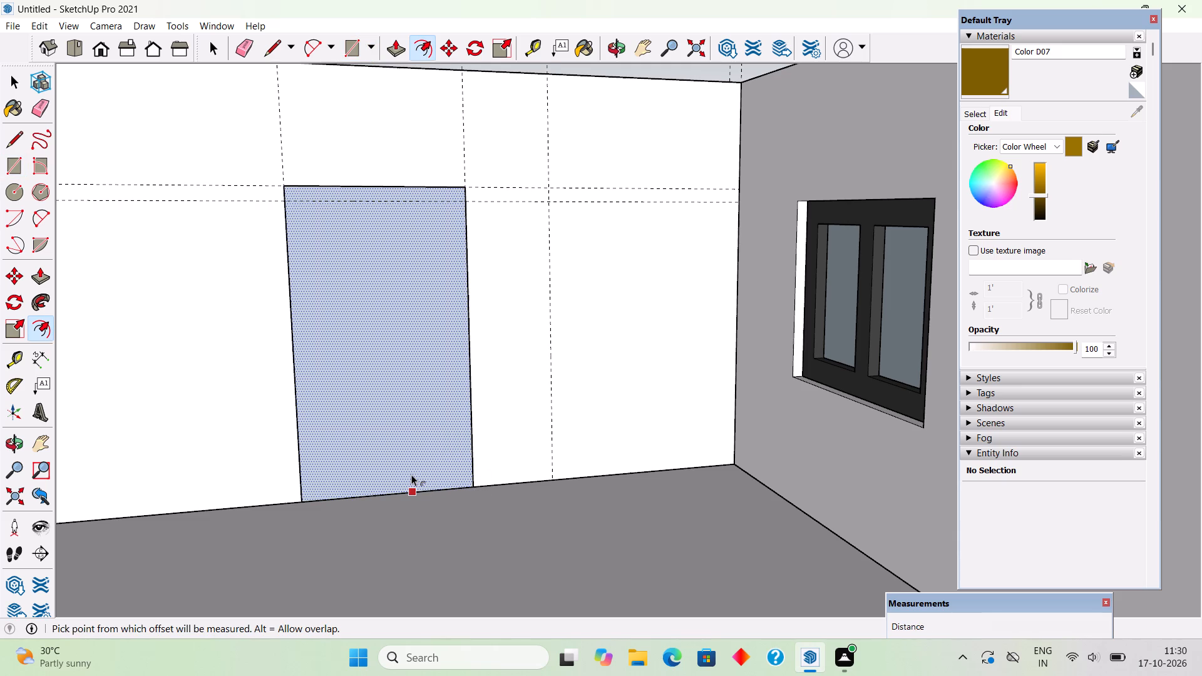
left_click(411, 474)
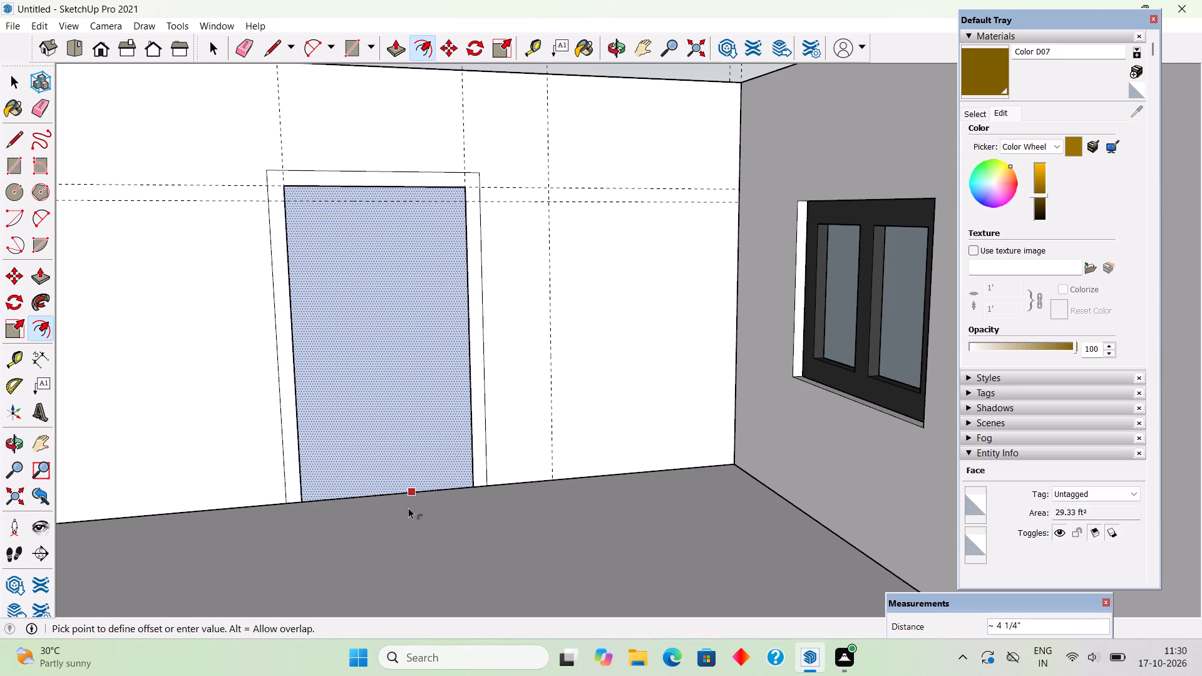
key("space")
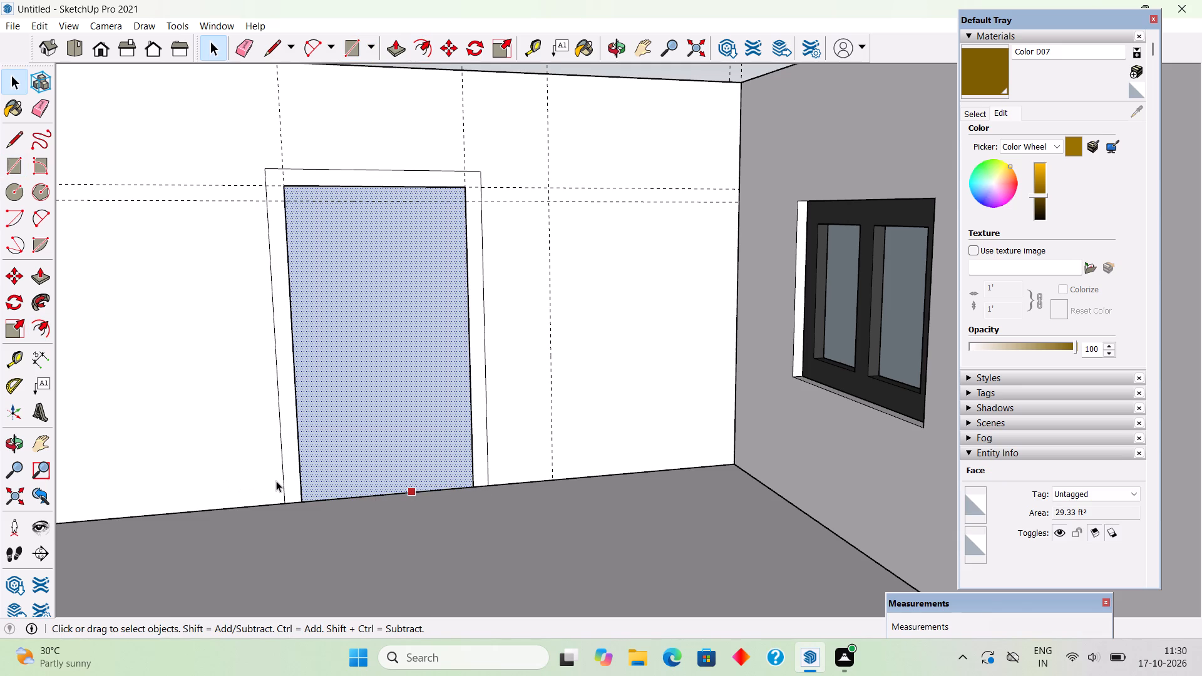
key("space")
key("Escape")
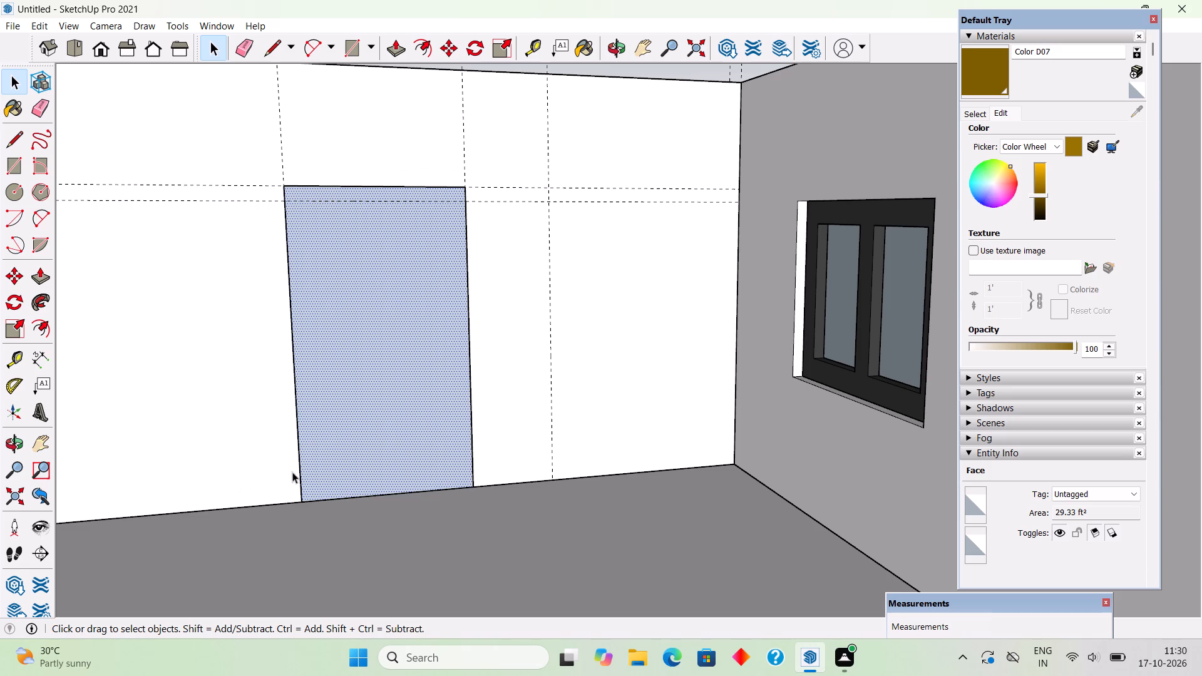
Place a guide 8" above the door rectangle's bottom edge and draw a 4' line along it, splitting the face.
key("l")
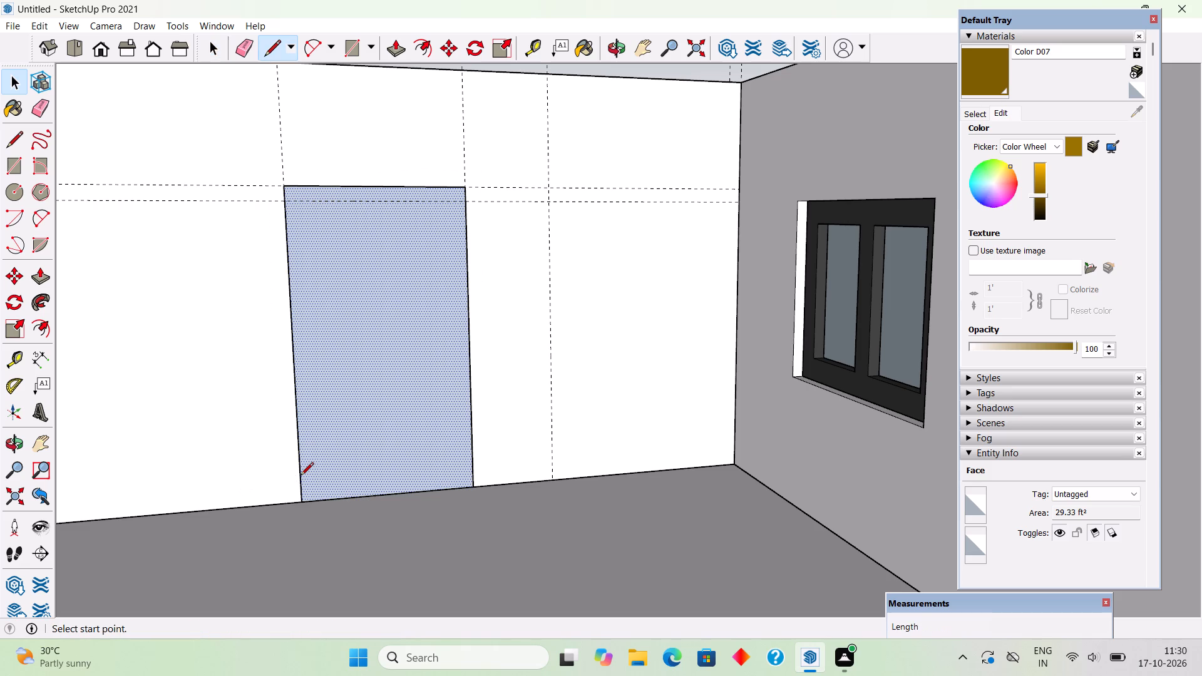
key("t")
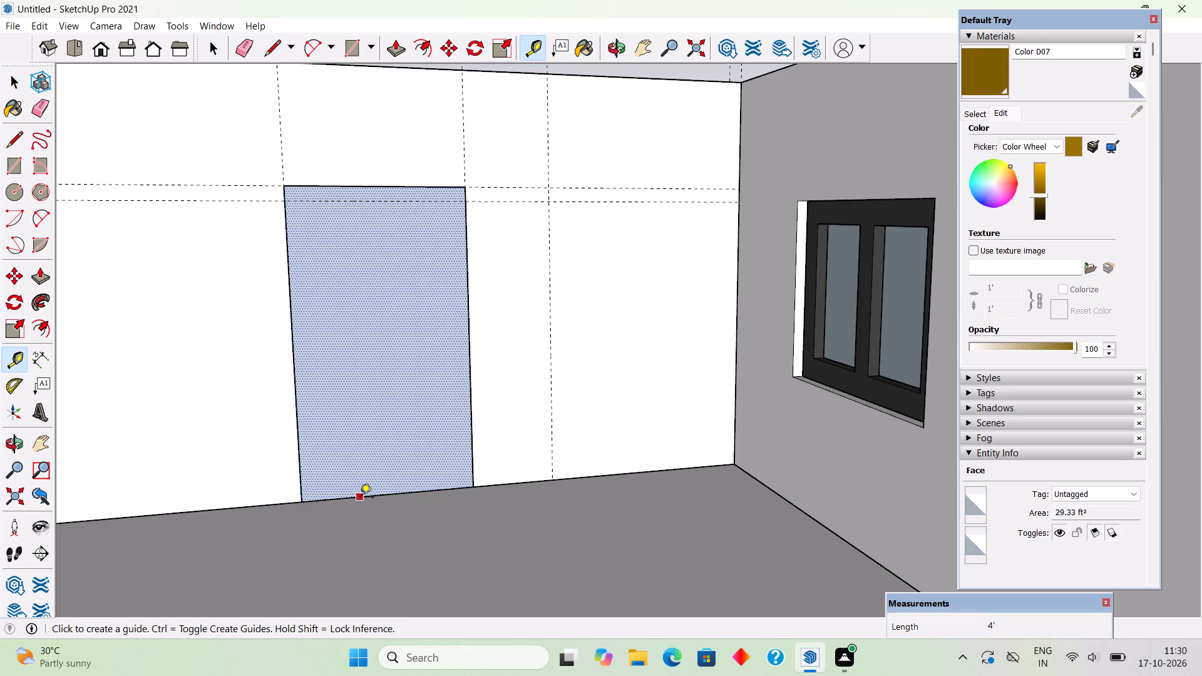
left_click(360, 498)
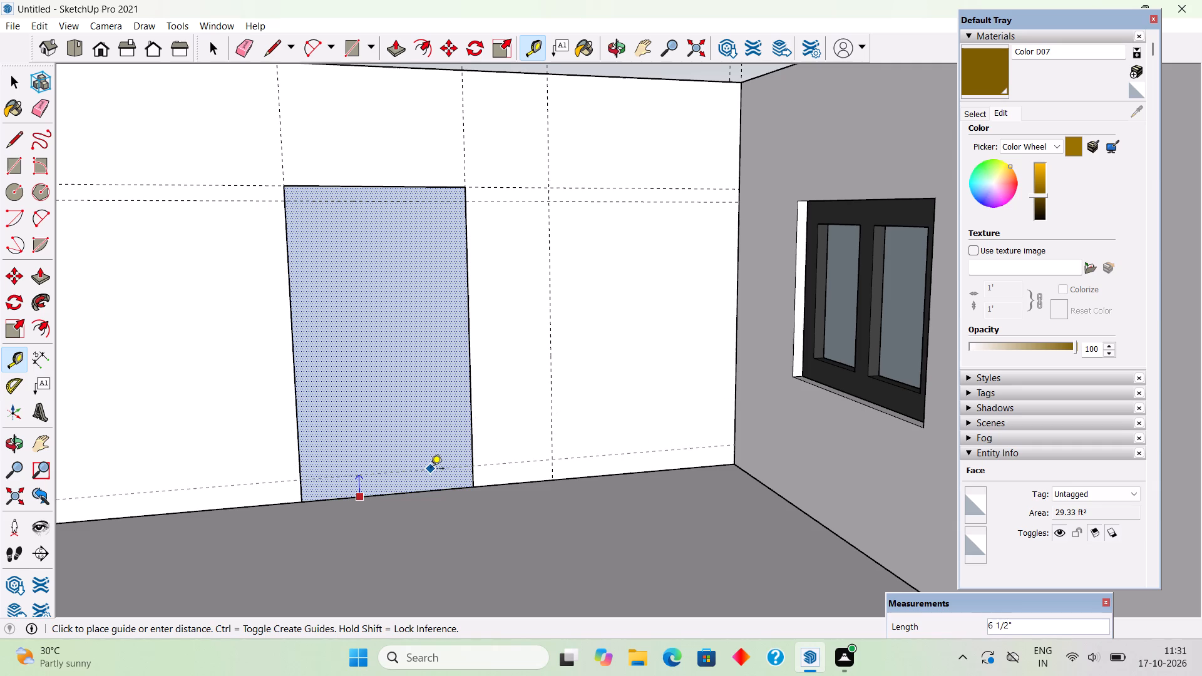
key("8")
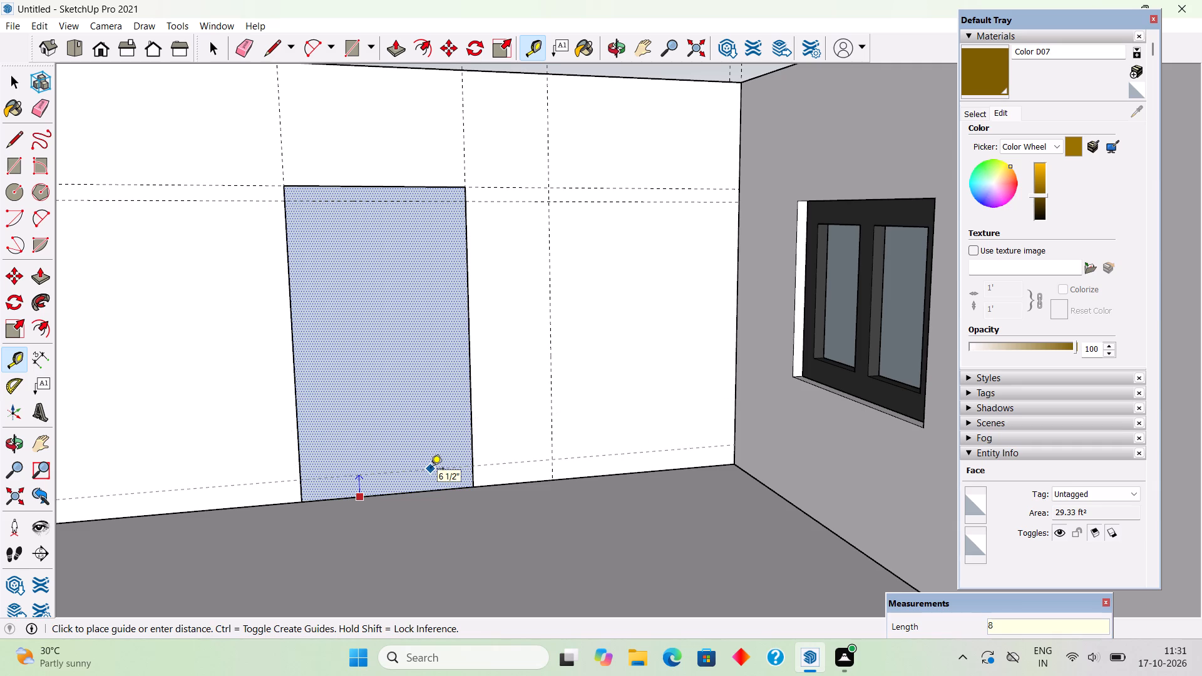
key("shift+quotedbl")
key("Return")
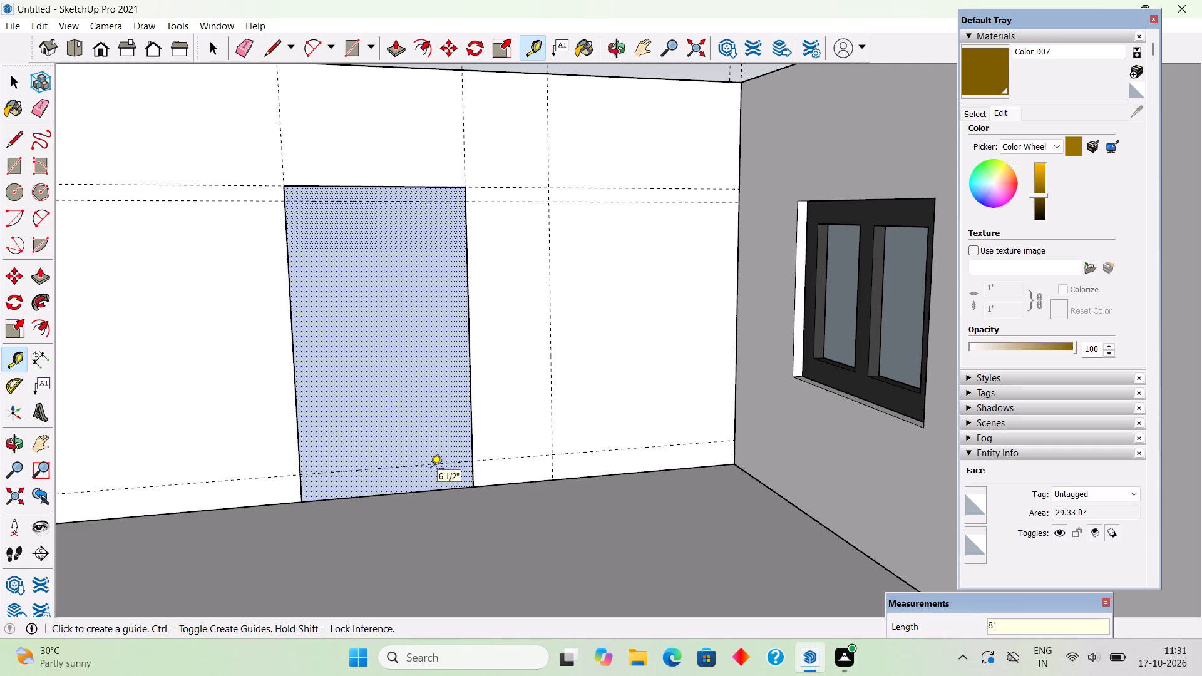
key("space")
key("l")
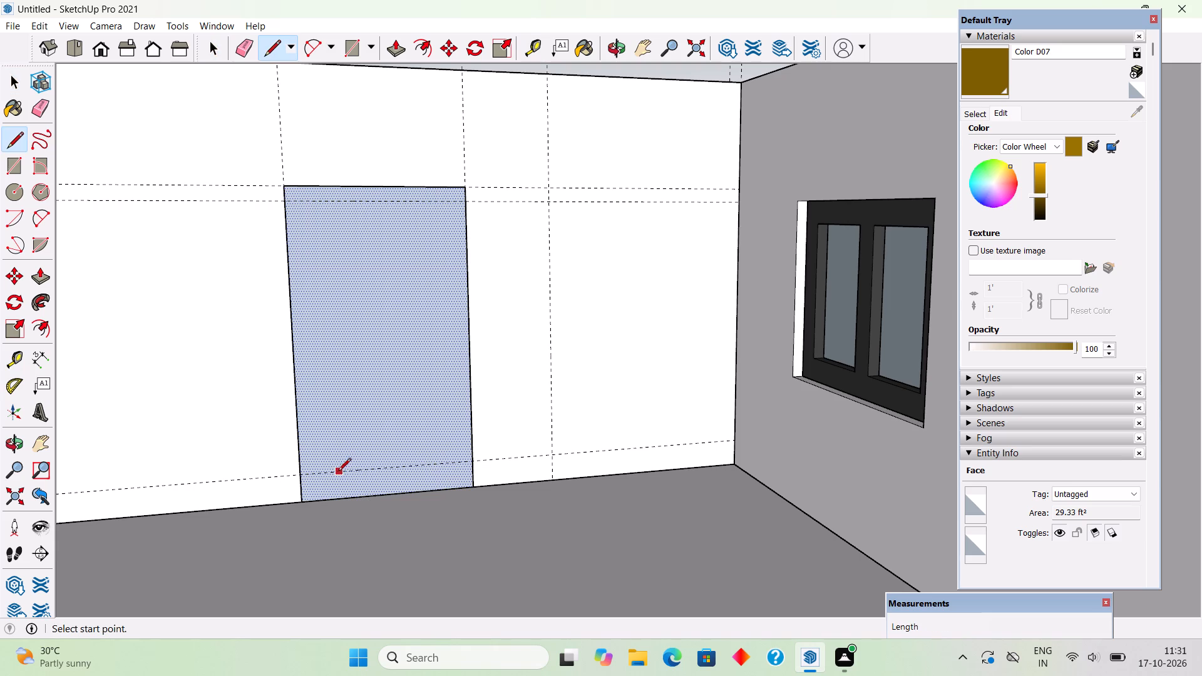
left_click(305, 477)
left_click(471, 460)
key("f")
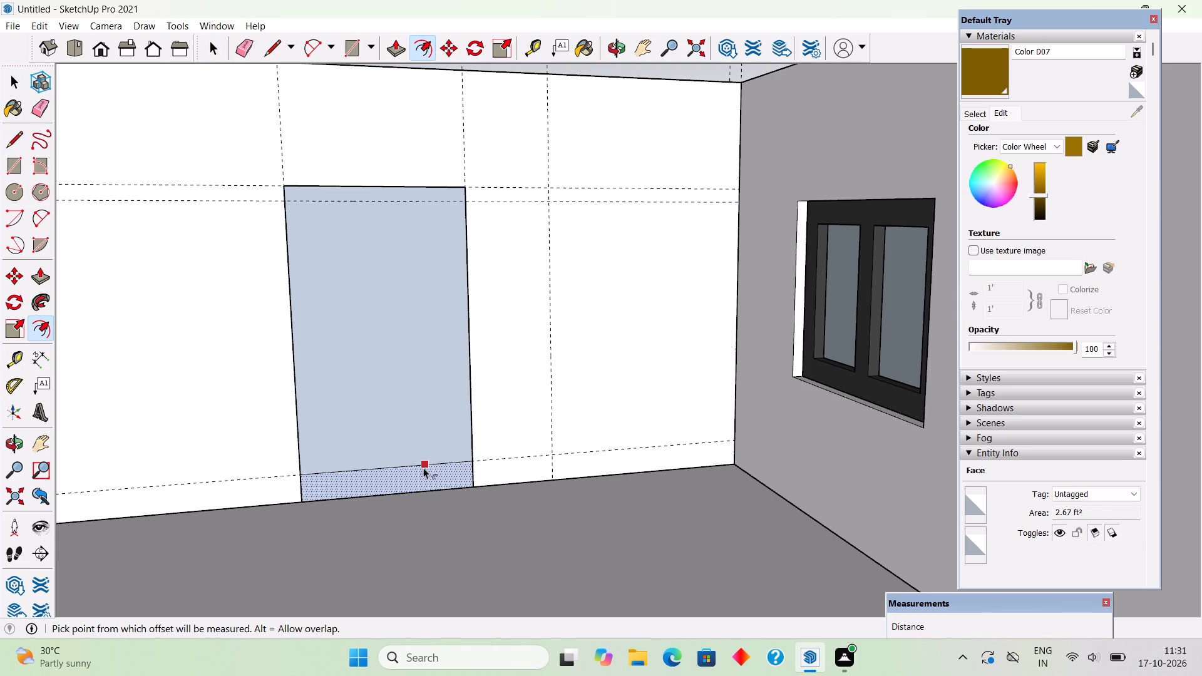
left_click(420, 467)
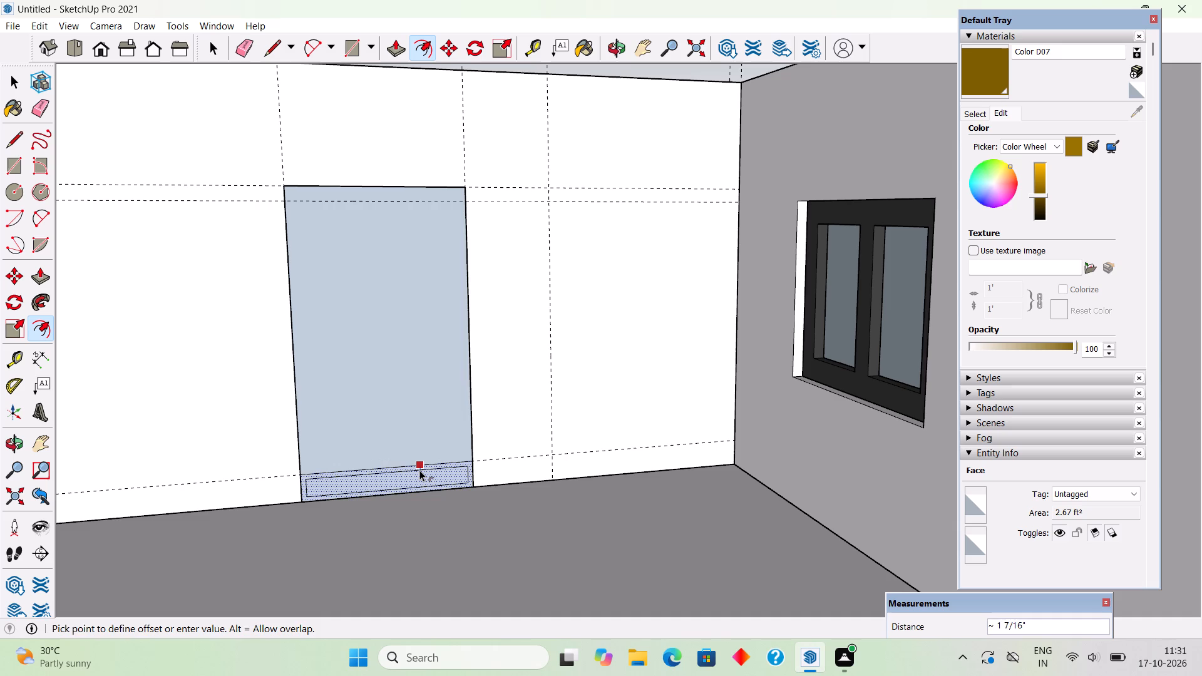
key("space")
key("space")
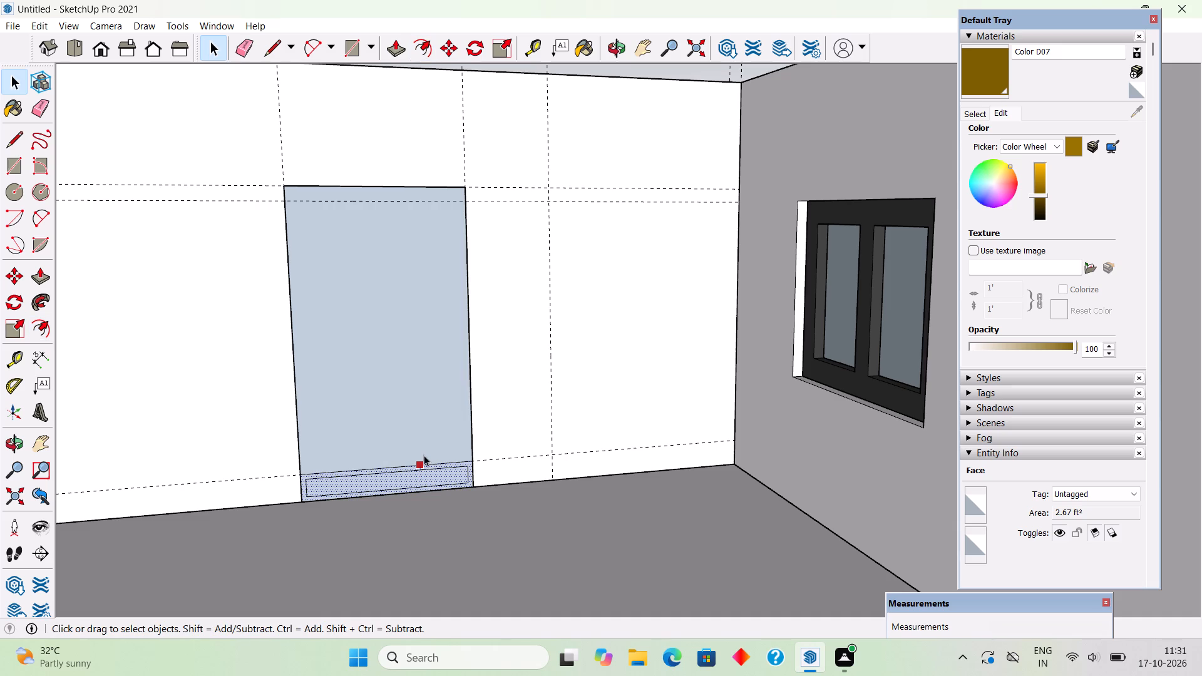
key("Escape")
Offset the upper door face's edges outward 8" to outline a surround around the door.
key("f")
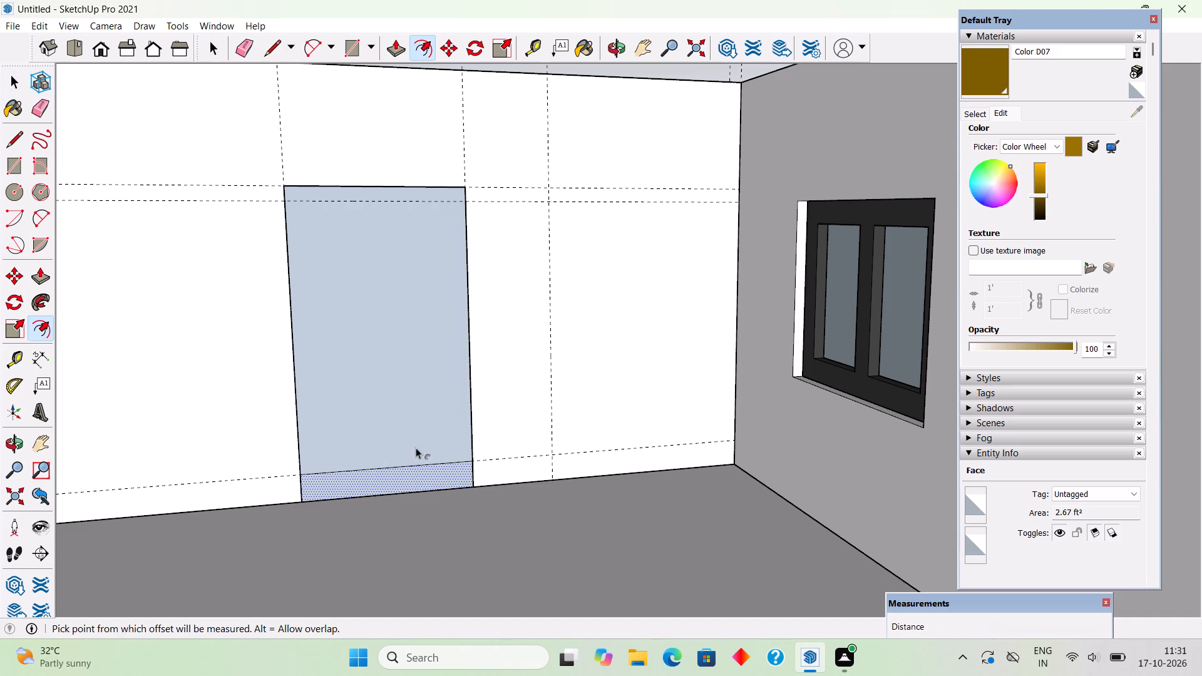
key("space")
left_click(388, 422)
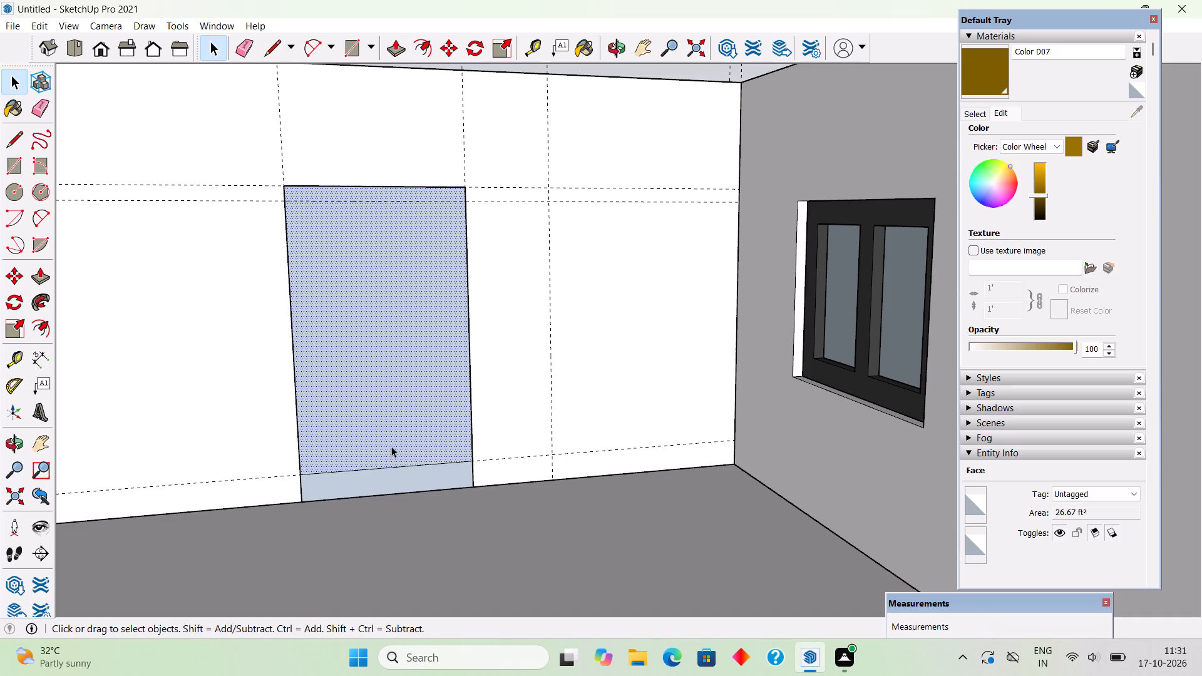
key("f")
left_click(394, 463)
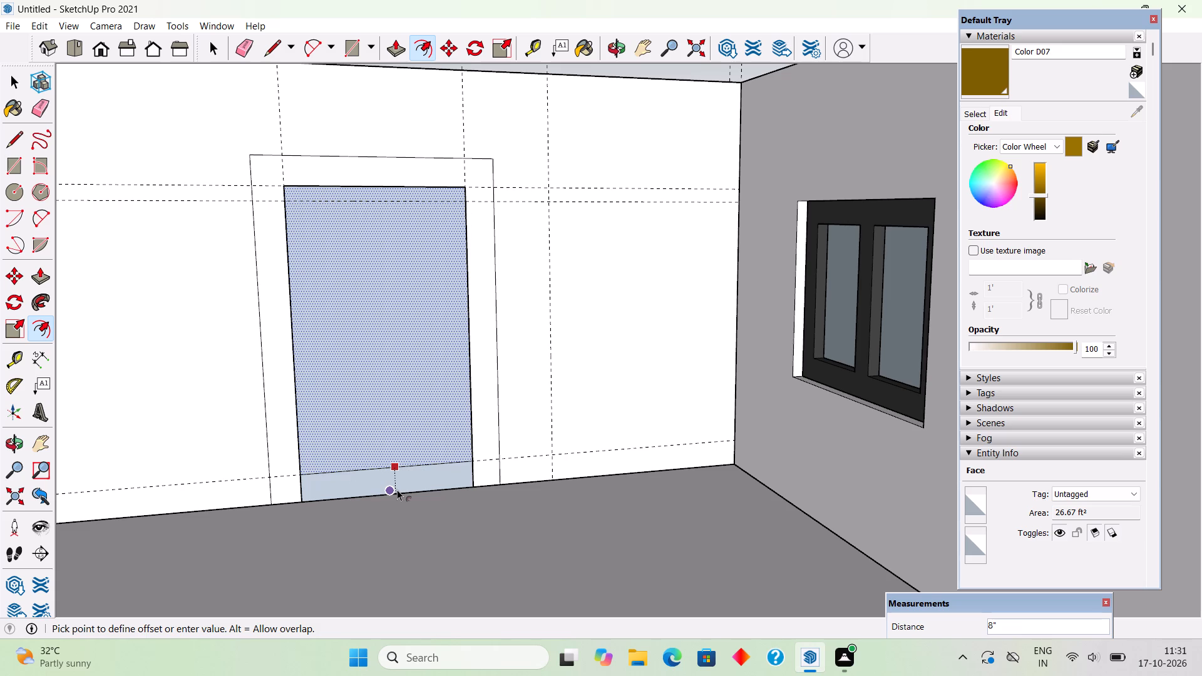
left_click(397, 489)
key("space")
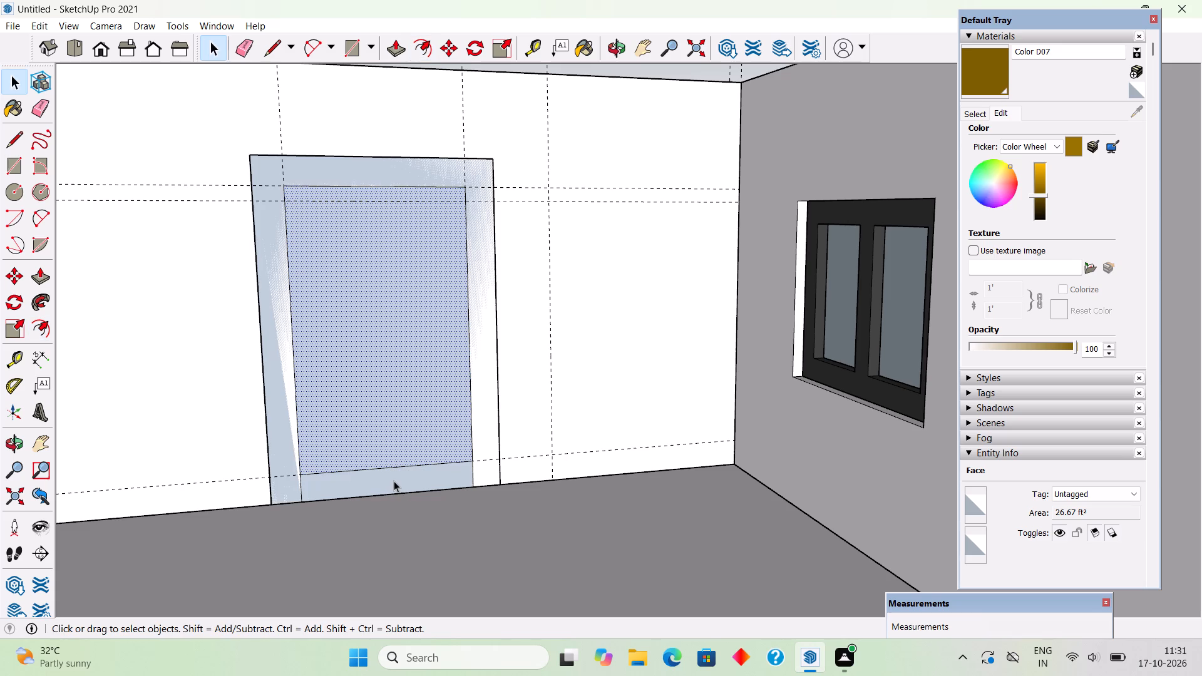
Delete the bottom strip, the inner face and the dividing line, keeping the door panel and the surround face.
left_click(394, 481)
key("Delete")
left_click(390, 443)
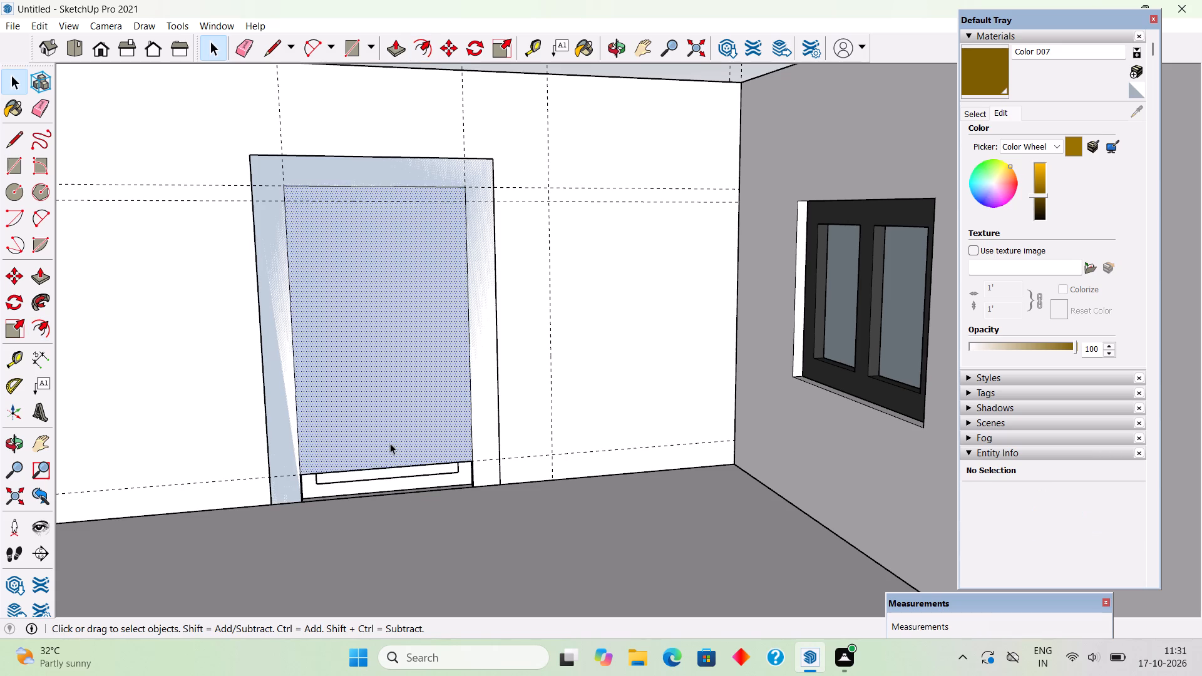
key("Delete")
left_click(392, 465)
key("Delete")
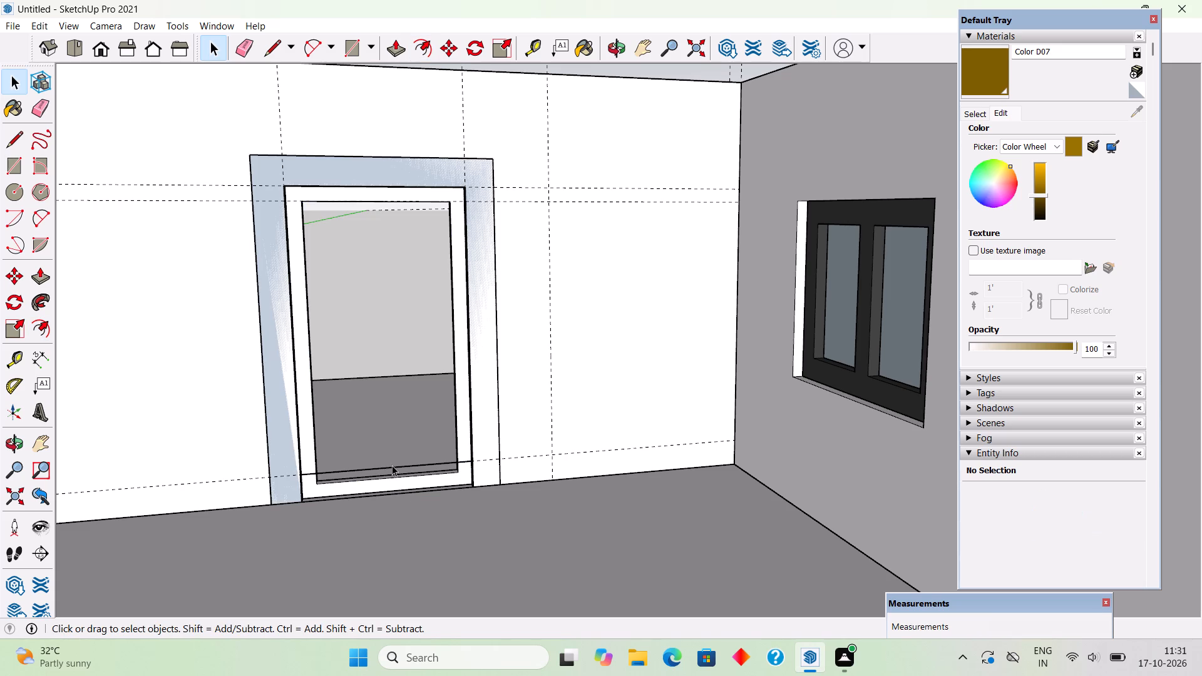
key("ctrl+z")
scroll(392, 465, "up", 5)
left_click(395, 468)
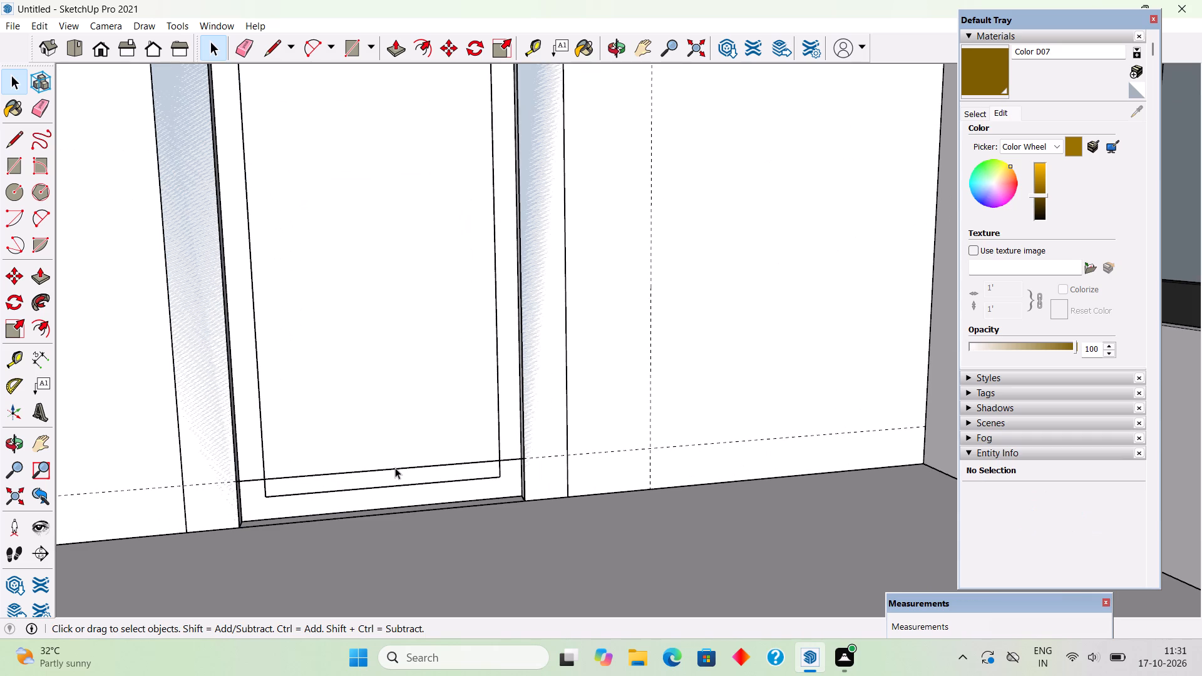
key("Delete")
Push/Pull the 8" door surround face out by 0.3".
scroll(395, 468, "down", 8)
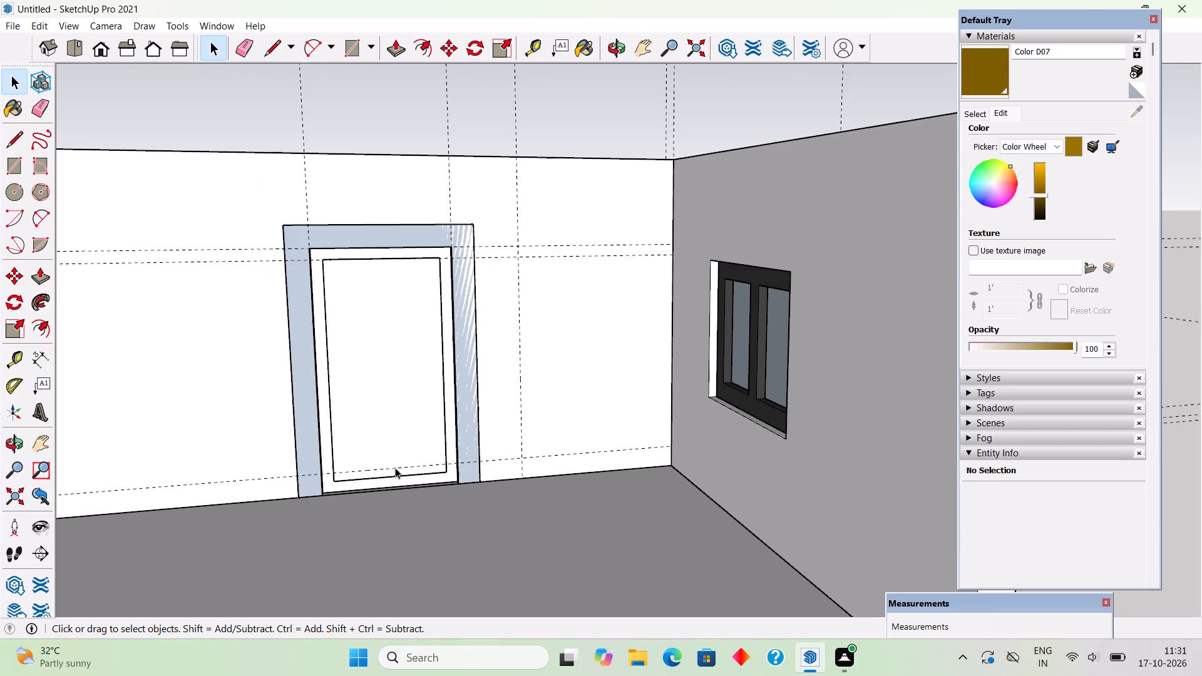
left_click(316, 433)
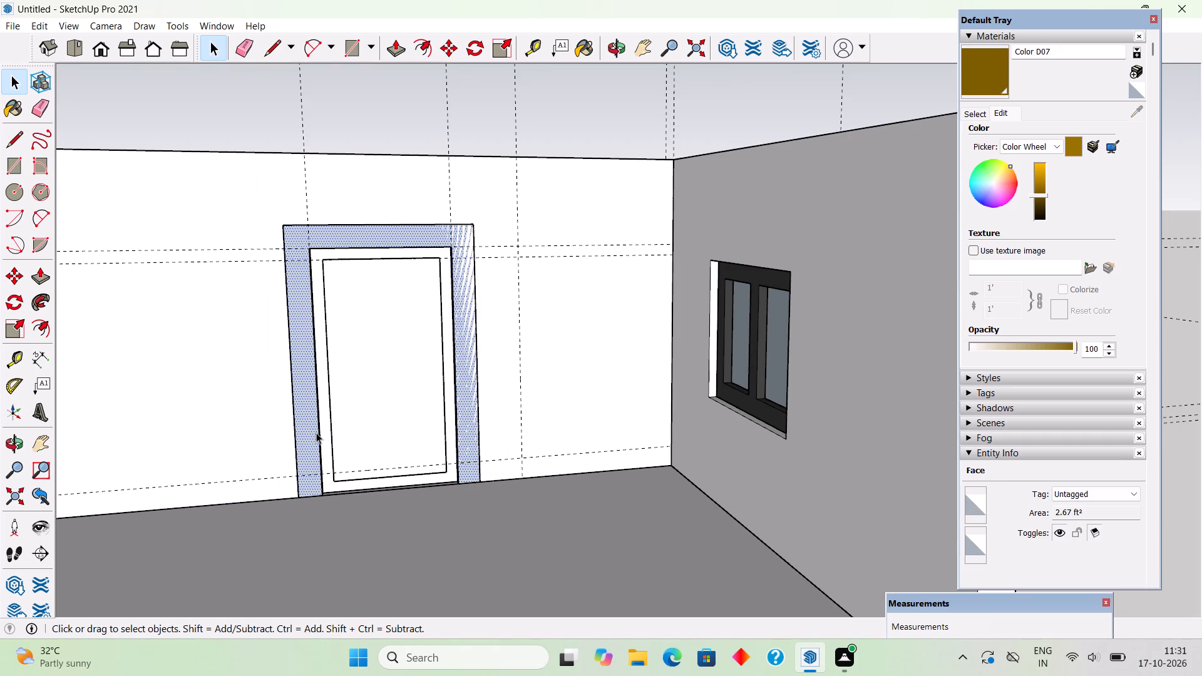
middle_click_drag(299, 444, 250, 433)
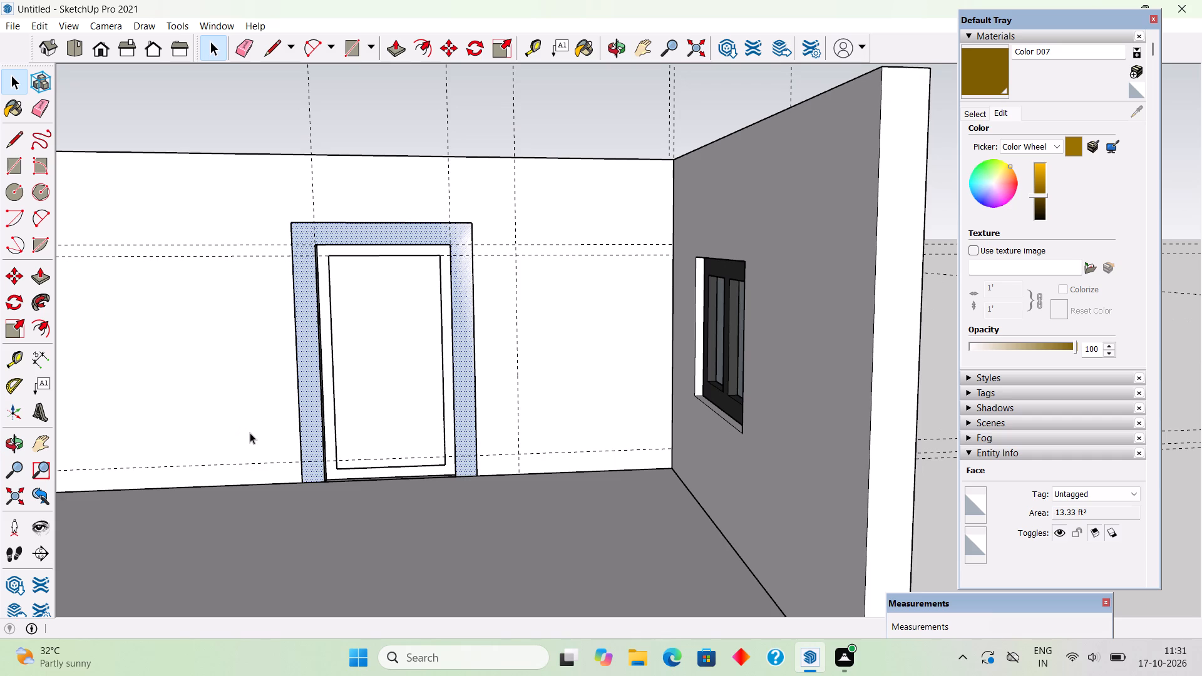
scroll(330, 386, "up", 2)
key("p")
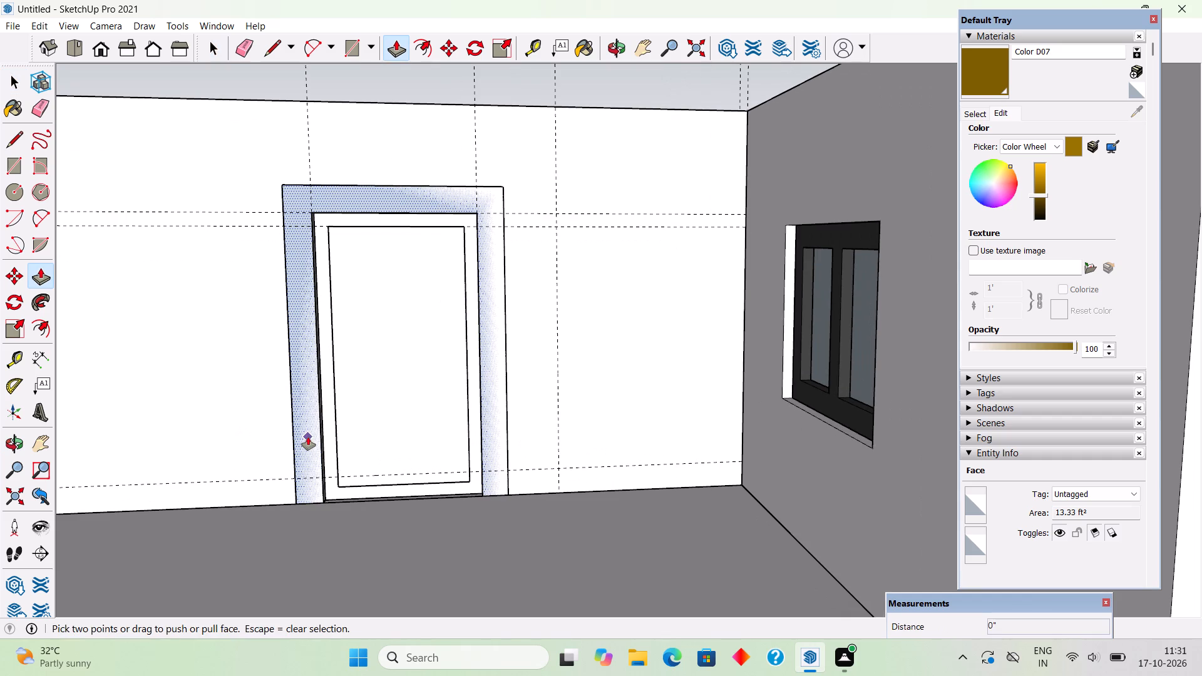
left_click(308, 437)
type(".3\"")
key("Return")
key("space")
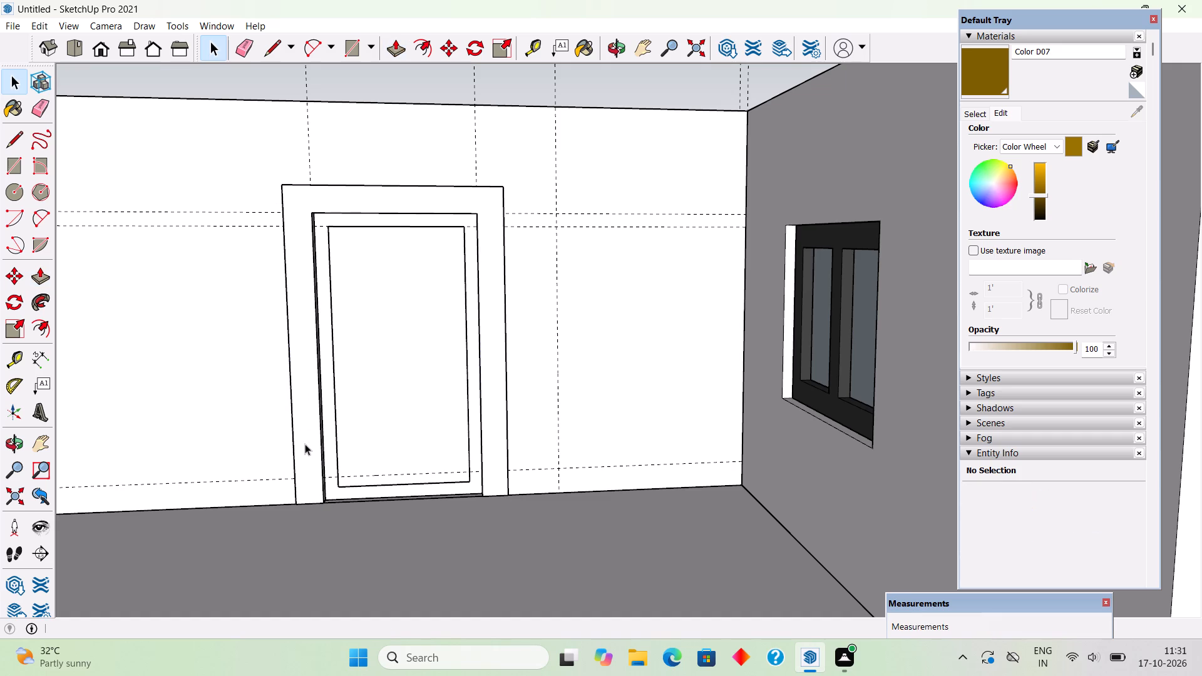
Select all the connected geometry of the door surround and make it a group.
triple_click(305, 444)
right_click(305, 444)
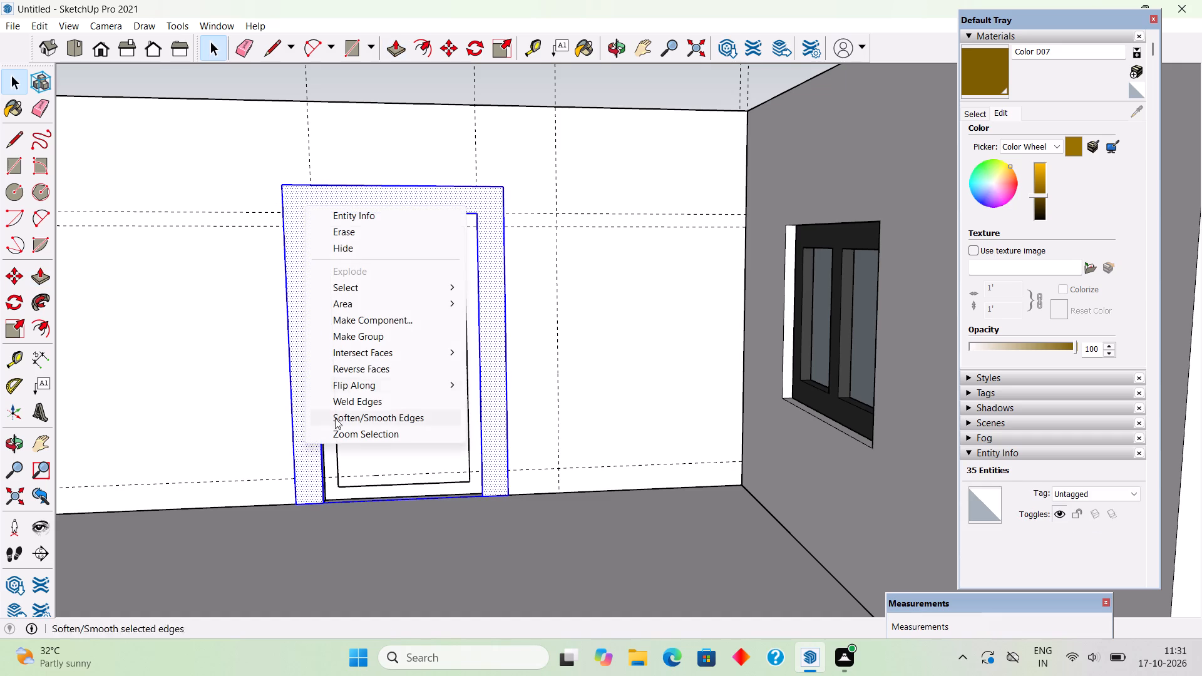
left_click(370, 342)
scroll(371, 341, "down", 5)
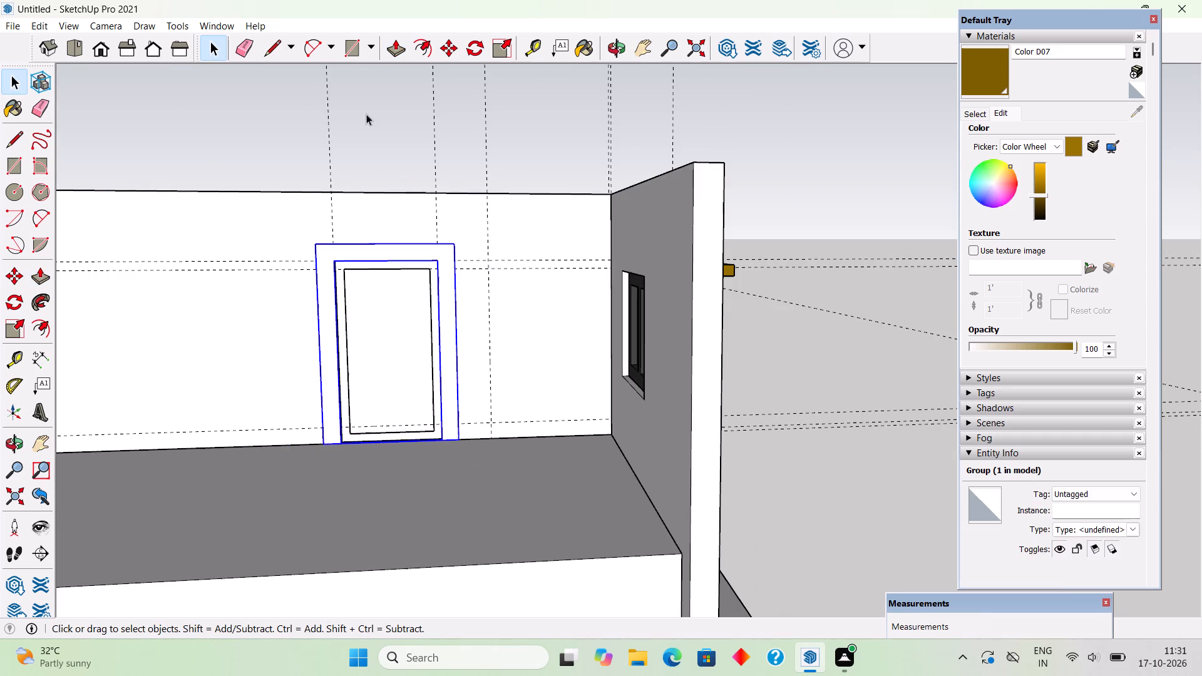
left_click(366, 114)
Place a vertical centre guide on the door, 1' 8" in from the inner panel's side edge.
middle_click_drag(422, 363, 521, 386)
scroll(459, 446, "up", 11)
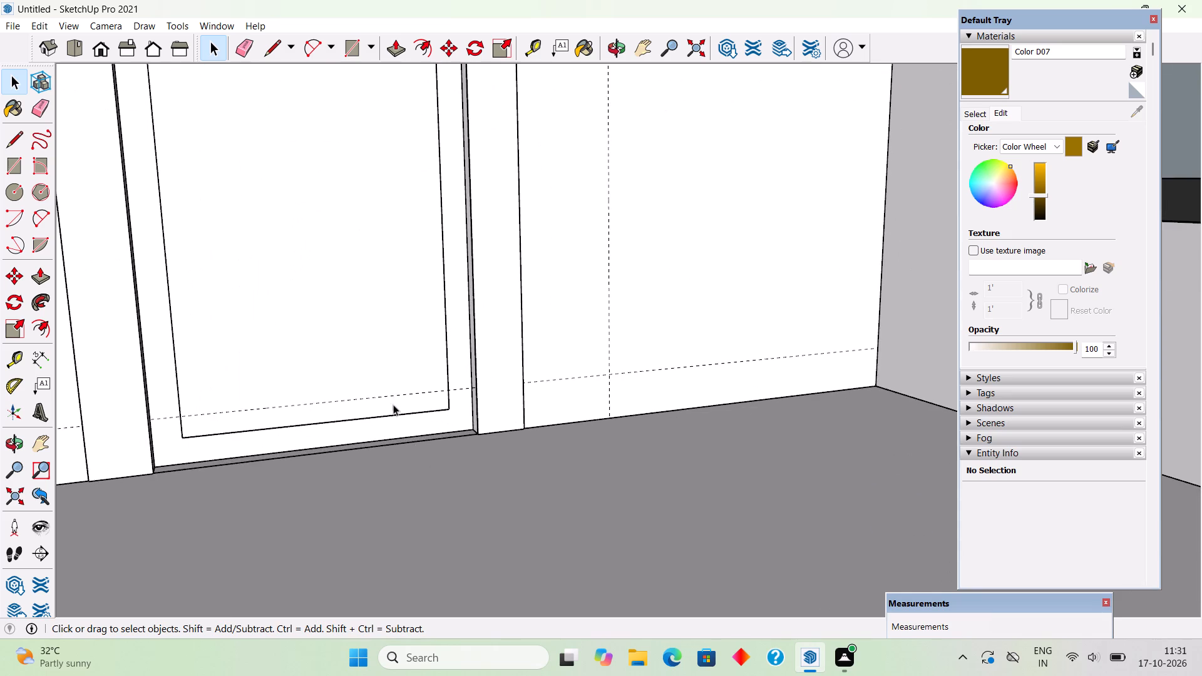
middle_click_drag(393, 404, 259, 436)
scroll(259, 436, "down", 4)
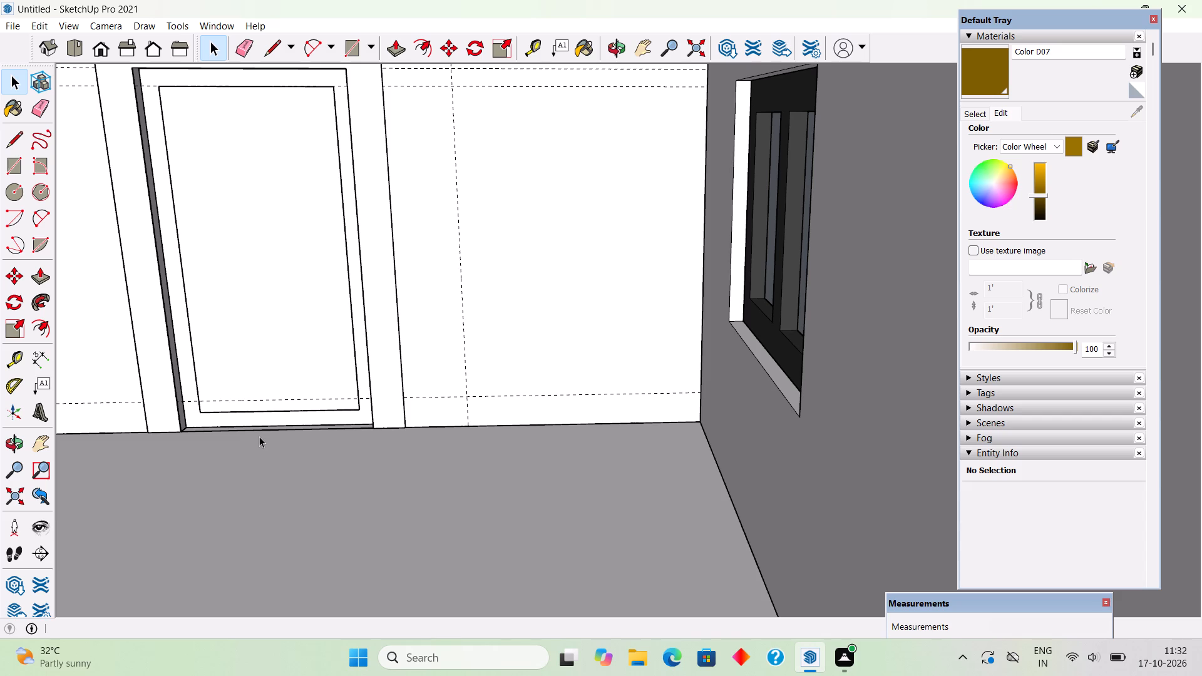
scroll(259, 436, "down", 6)
scroll(461, 352, "down", 5)
scroll(232, 407, "up", 5)
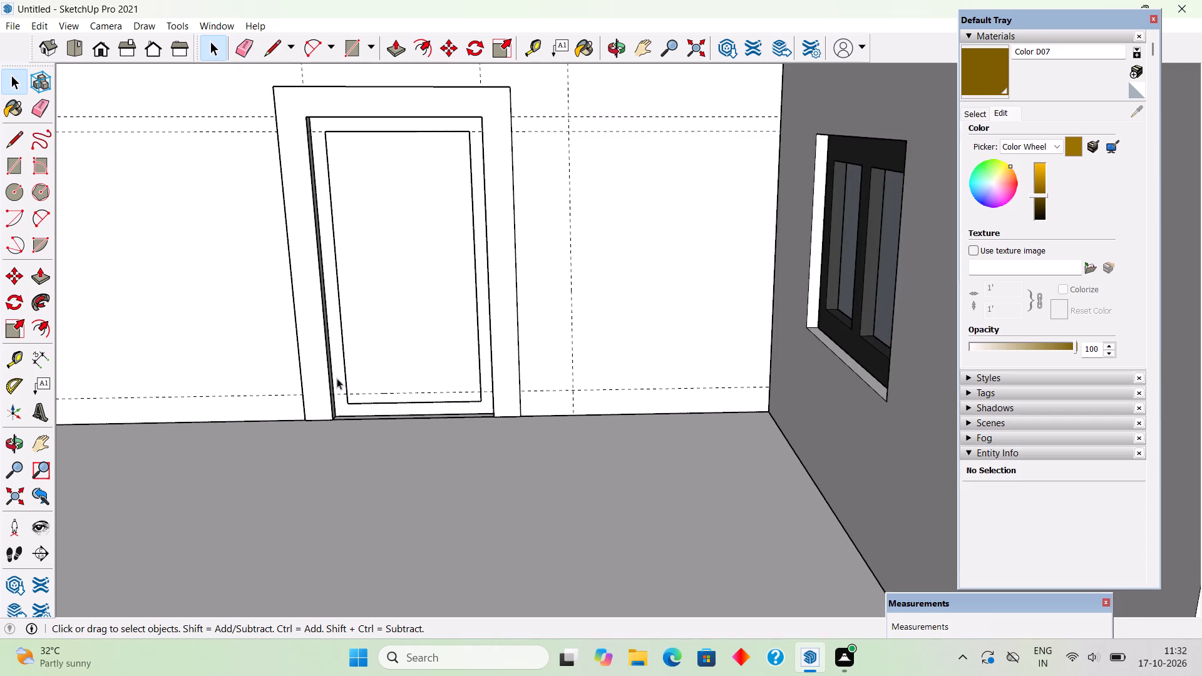
middle_click_drag(332, 347, 339, 235)
scroll(358, 155, "up", 3)
middle_click_drag(391, 191, 421, 284)
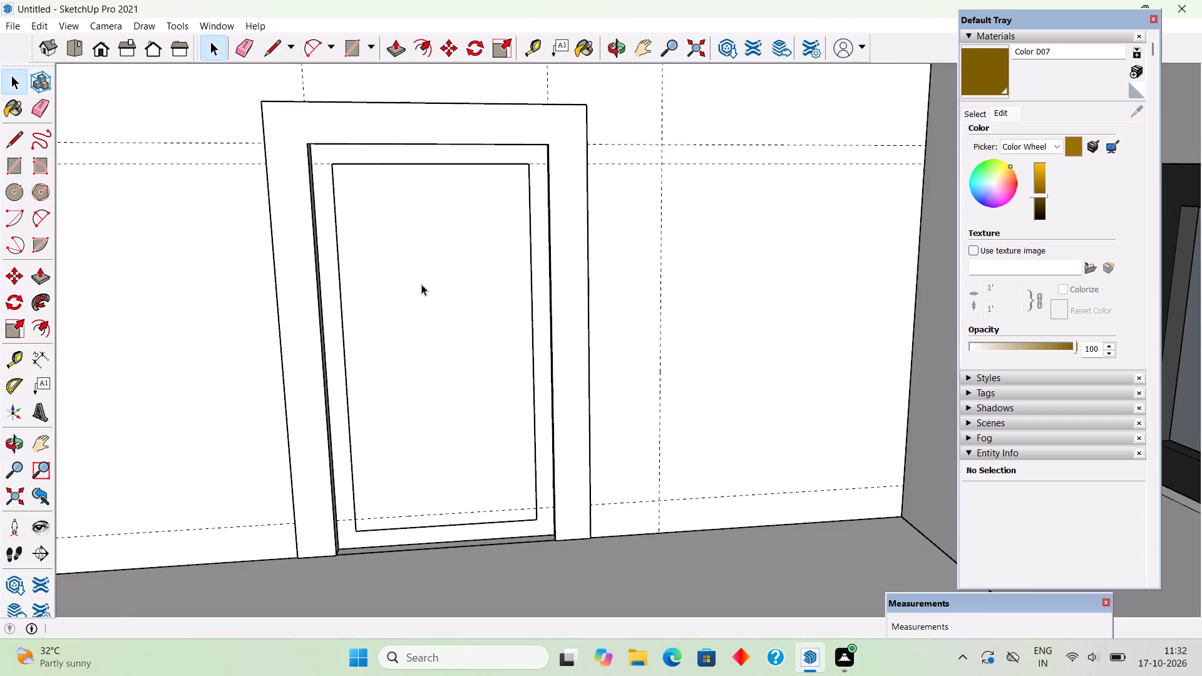
scroll(413, 152, "up", 2)
scroll(413, 152, "down", 1)
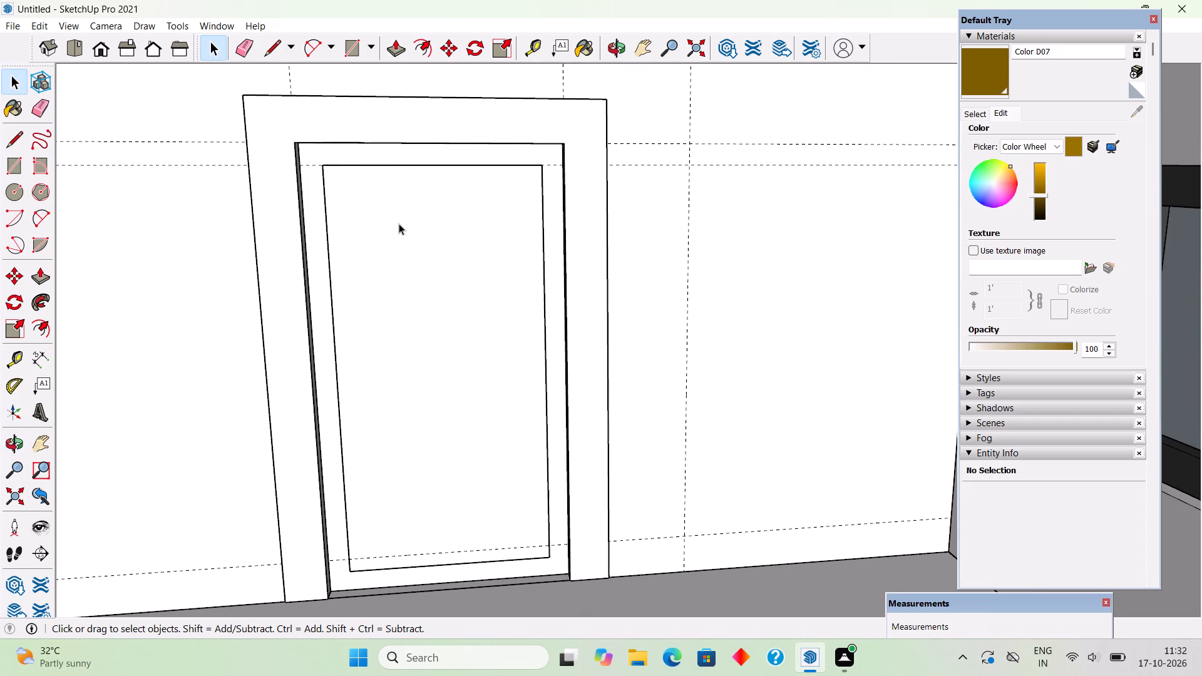
key("t")
left_click(340, 416)
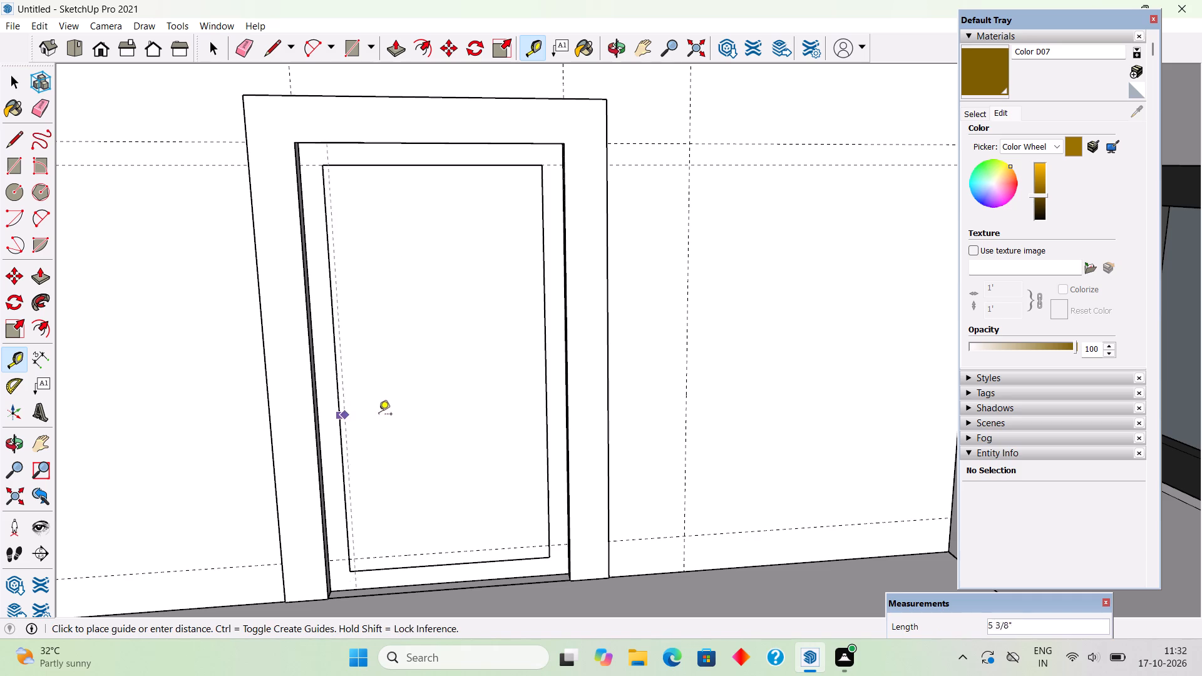
left_click(453, 560)
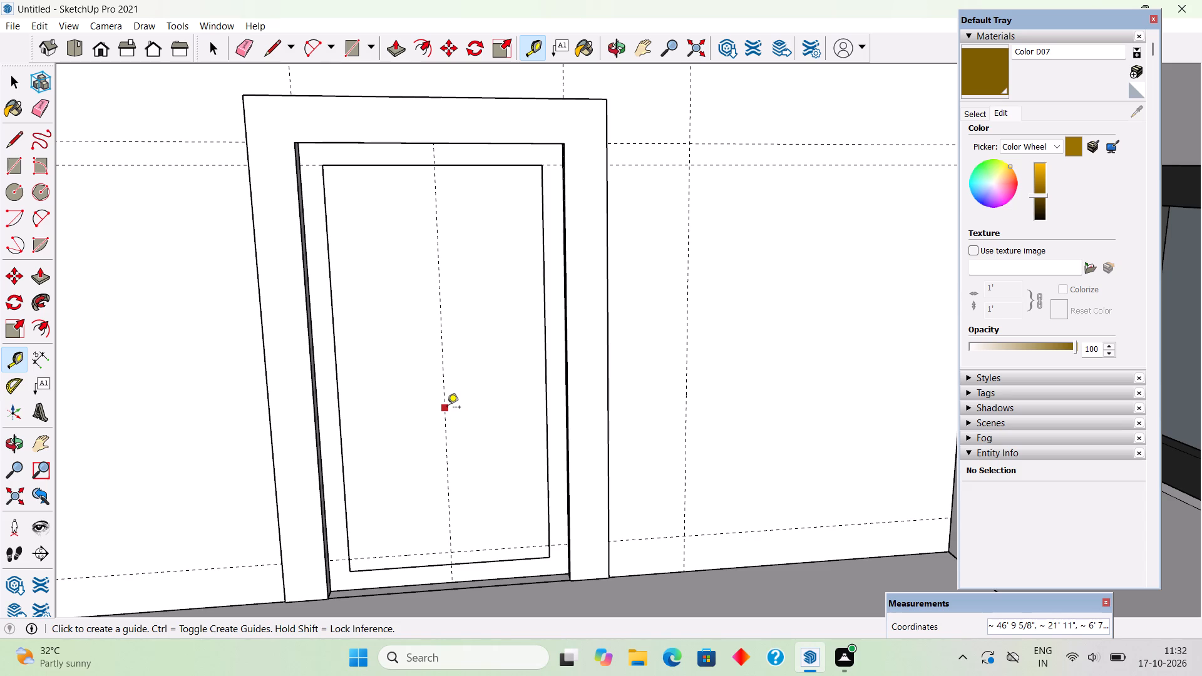
Place vertical guides 9" to either side of the door's centre guide.
left_click(447, 408)
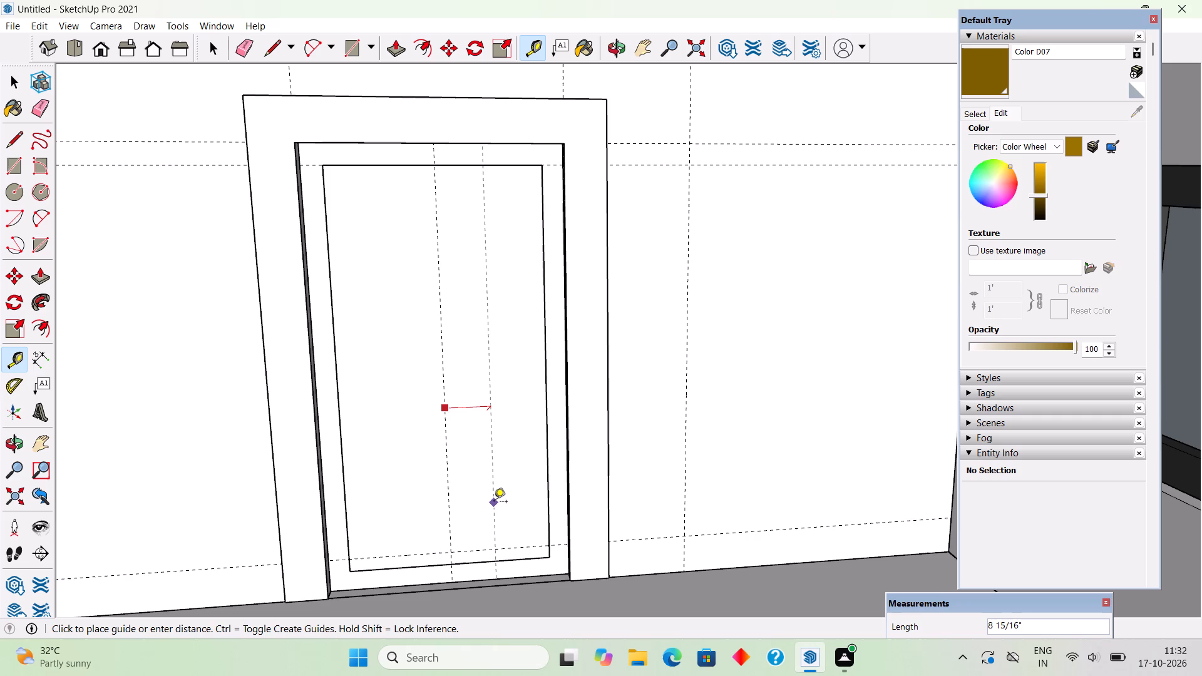
key("9")
key("shift+quotedbl")
key("Return")
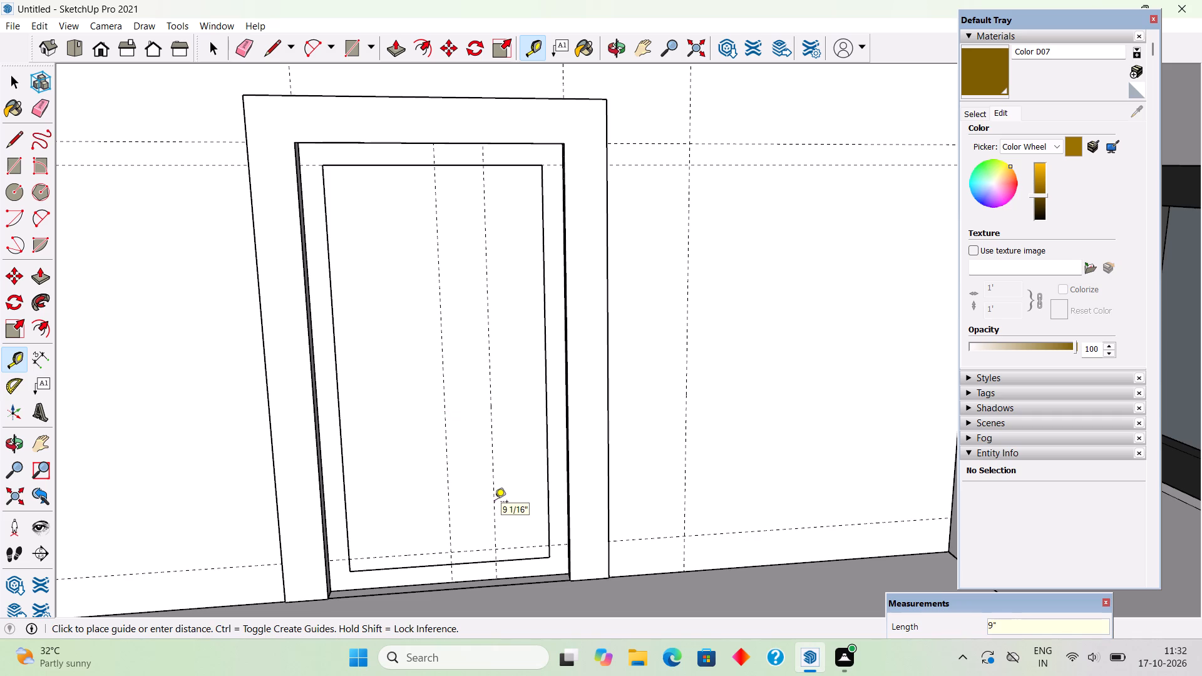
left_click(450, 448)
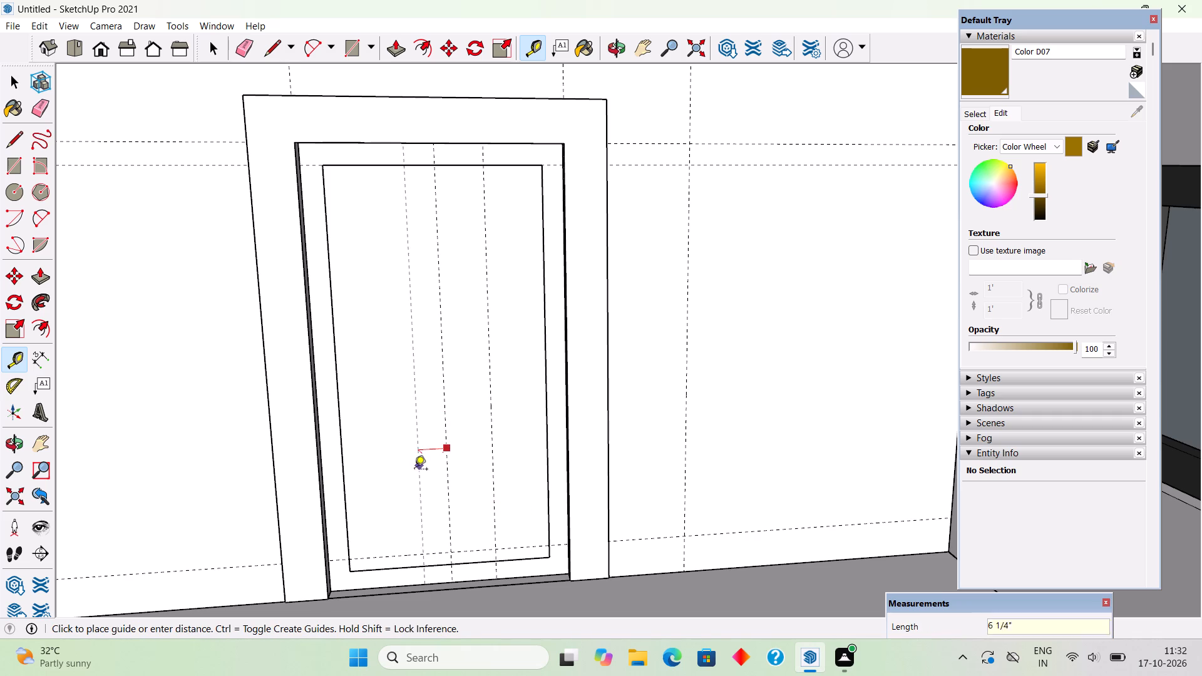
type("9\"")
key("Return")
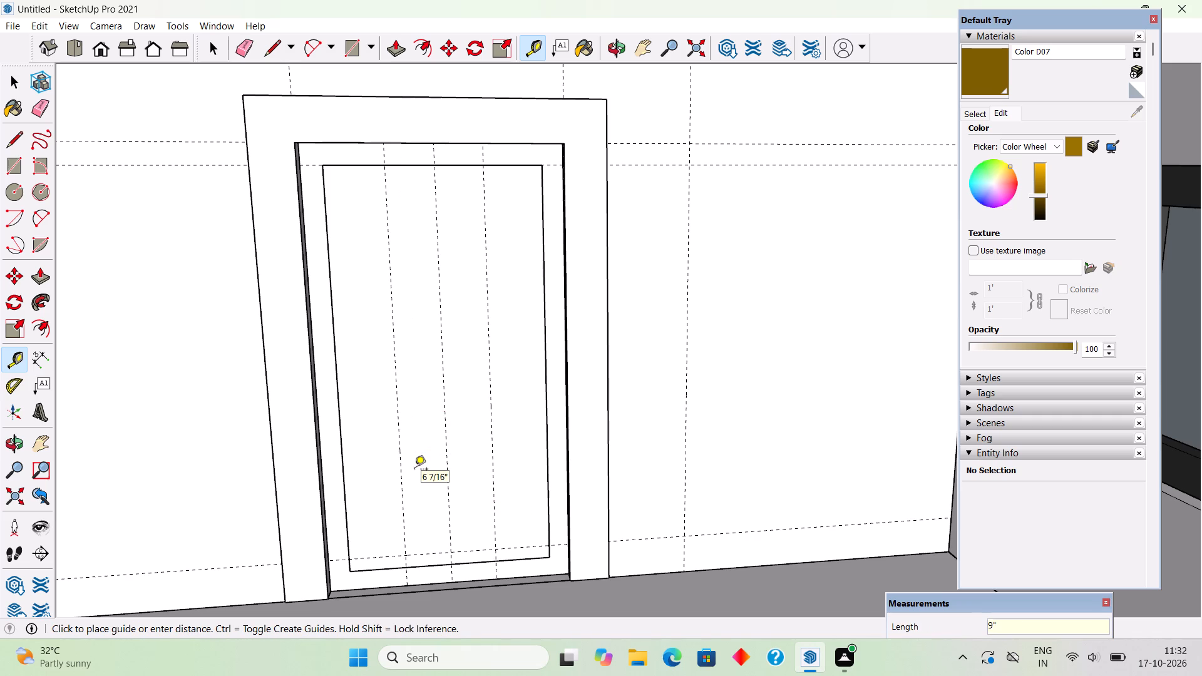
Place a horizontal guide across the door at the inner panel's mid-height, measured from its top edge.
left_click(406, 164)
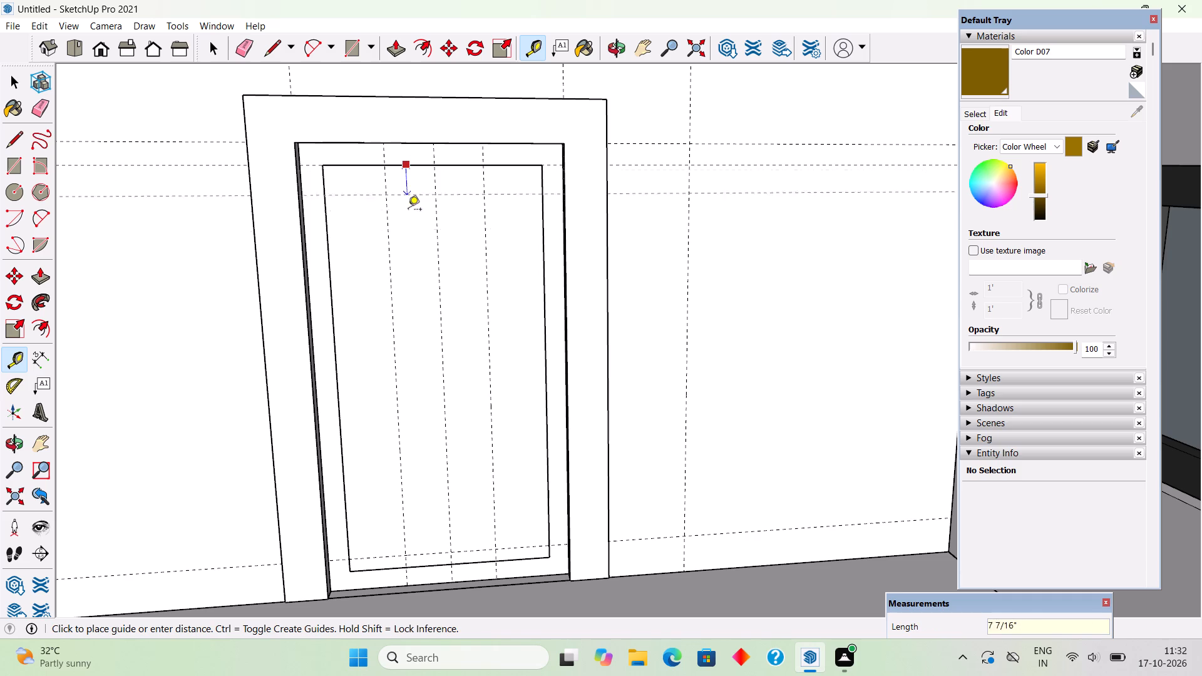
left_click(338, 383)
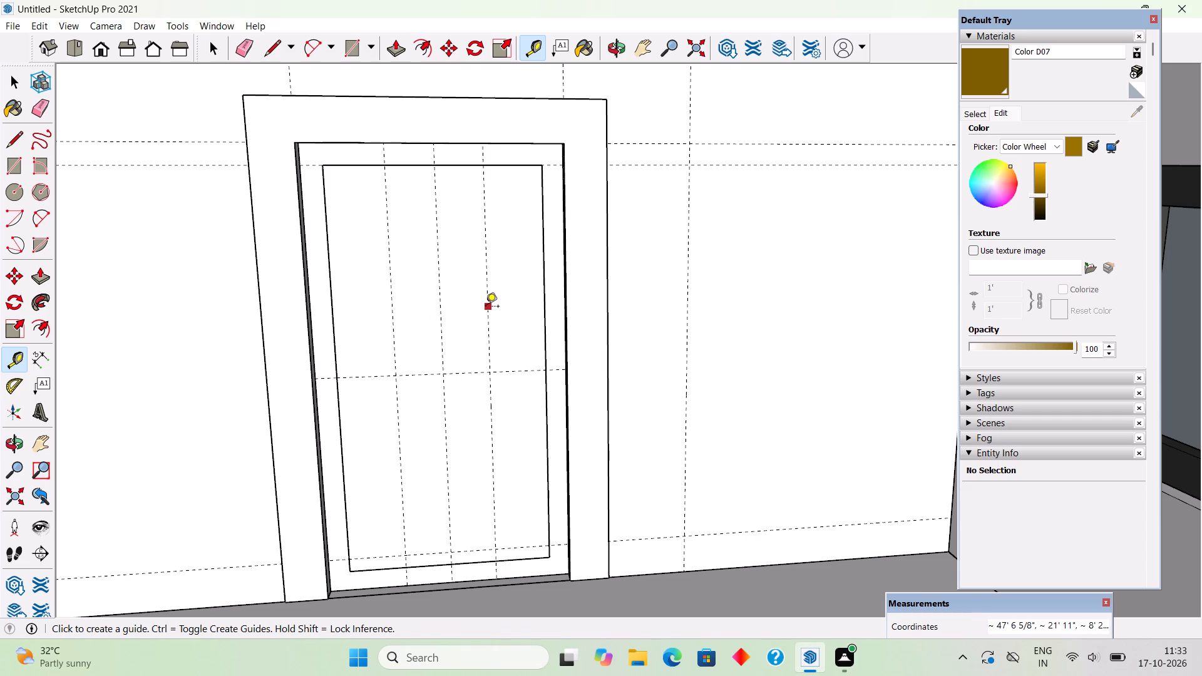
Place a second vertical guide 1" outside each of the two 9" offset guides.
left_click(486, 307)
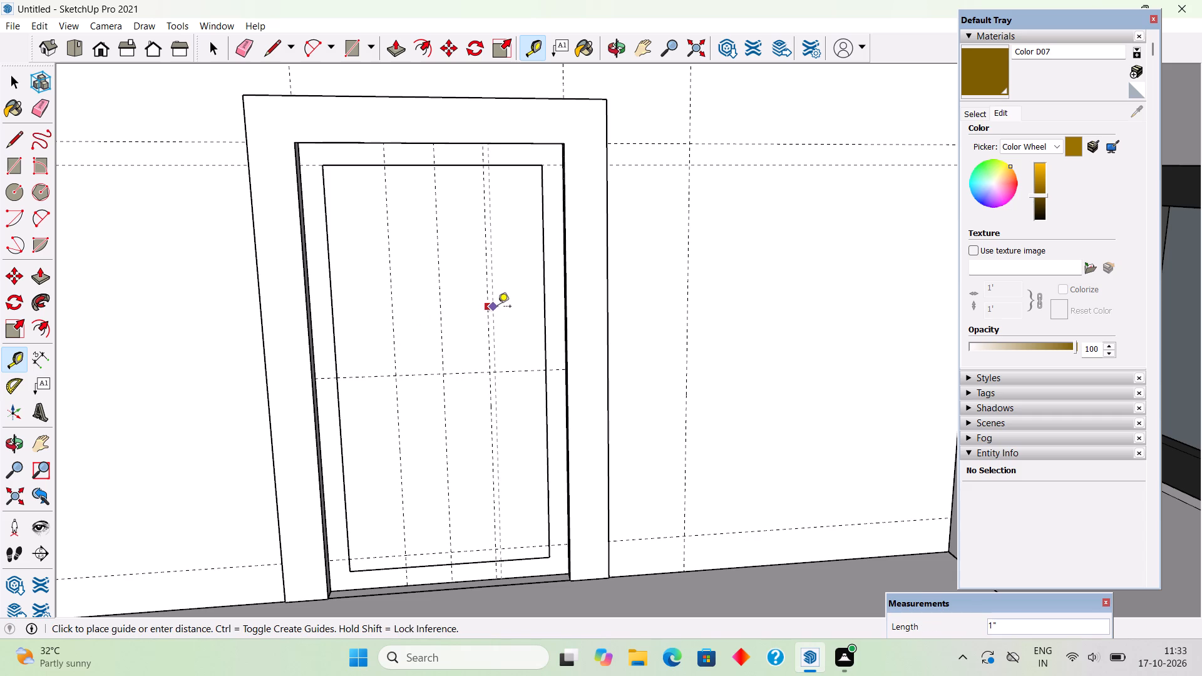
type("1\"")
key("Return")
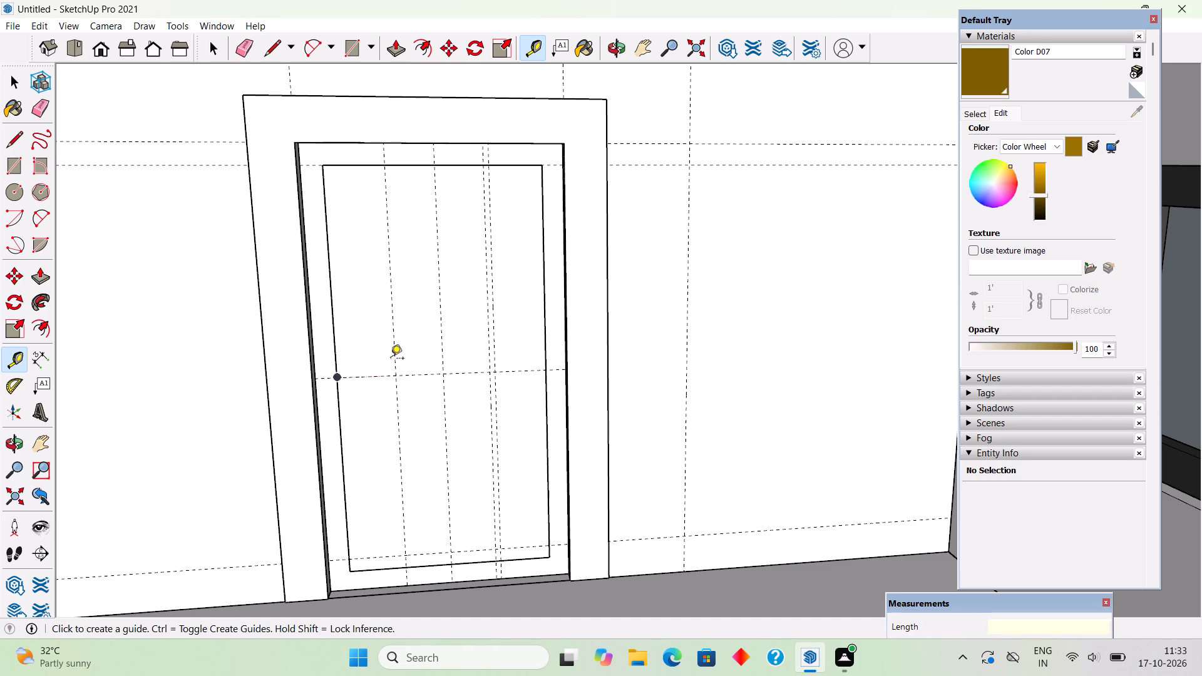
left_click(391, 359)
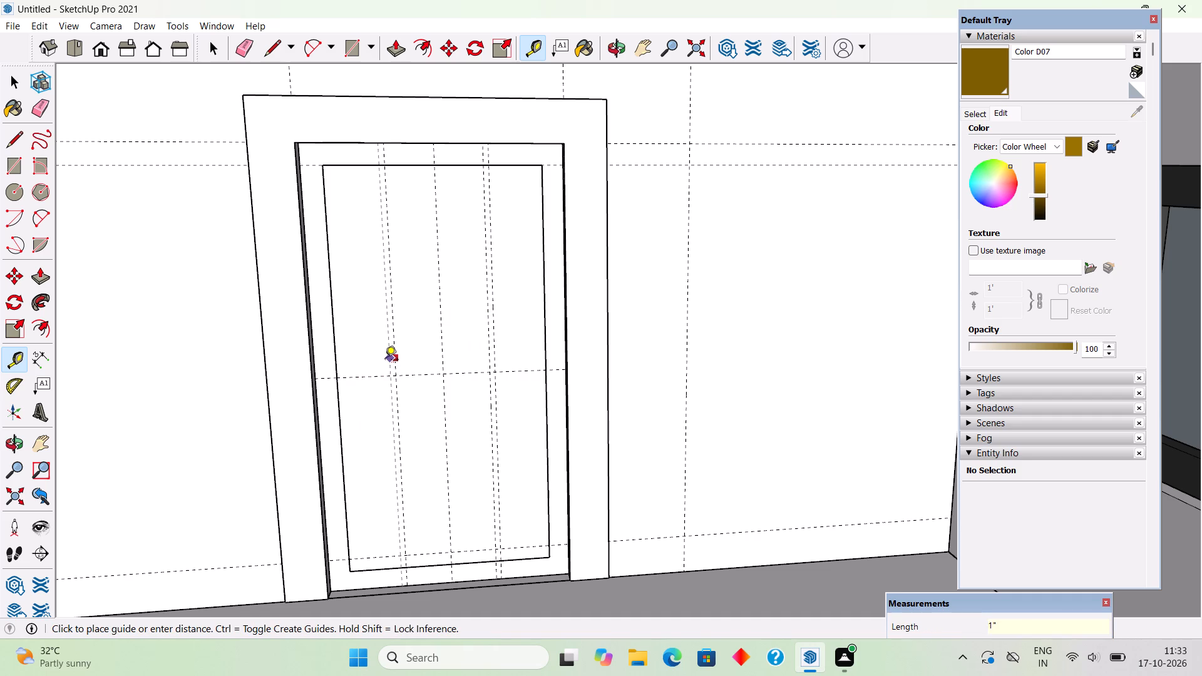
type("1\"")
key("Return")
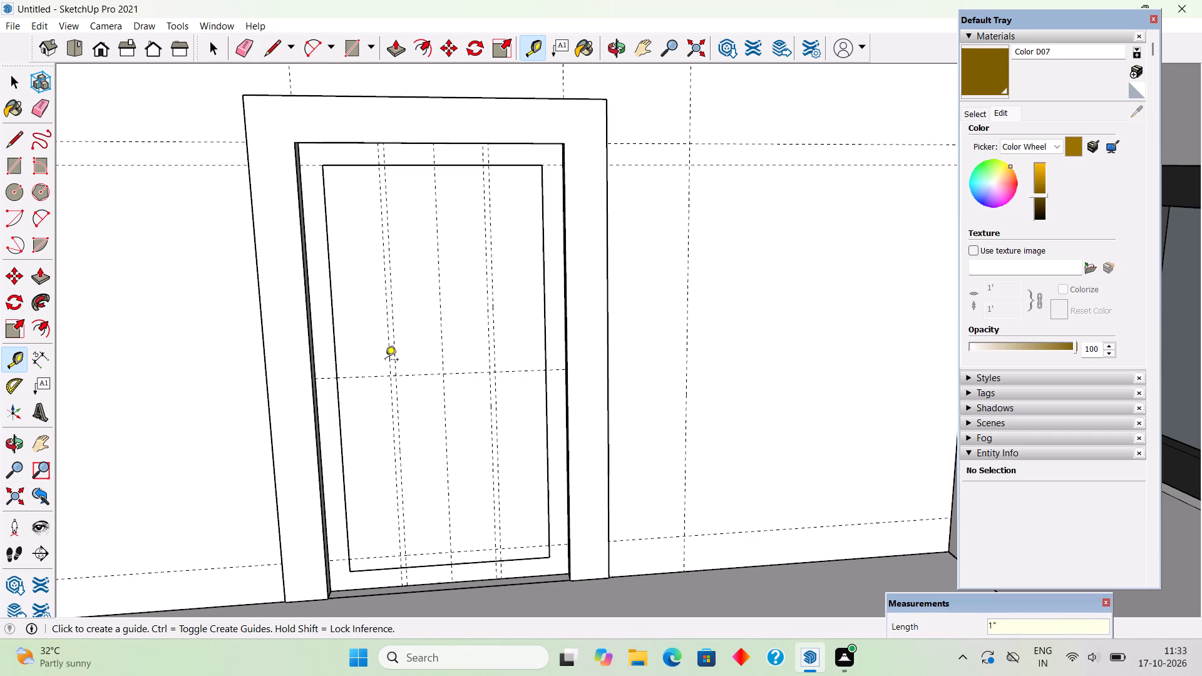
Open the door group for editing and place guides 0.12" on each side of its vertical centre guide.
key("space")
scroll(455, 284, "up", 6)
scroll(455, 284, "down", 4)
triple_click(456, 284)
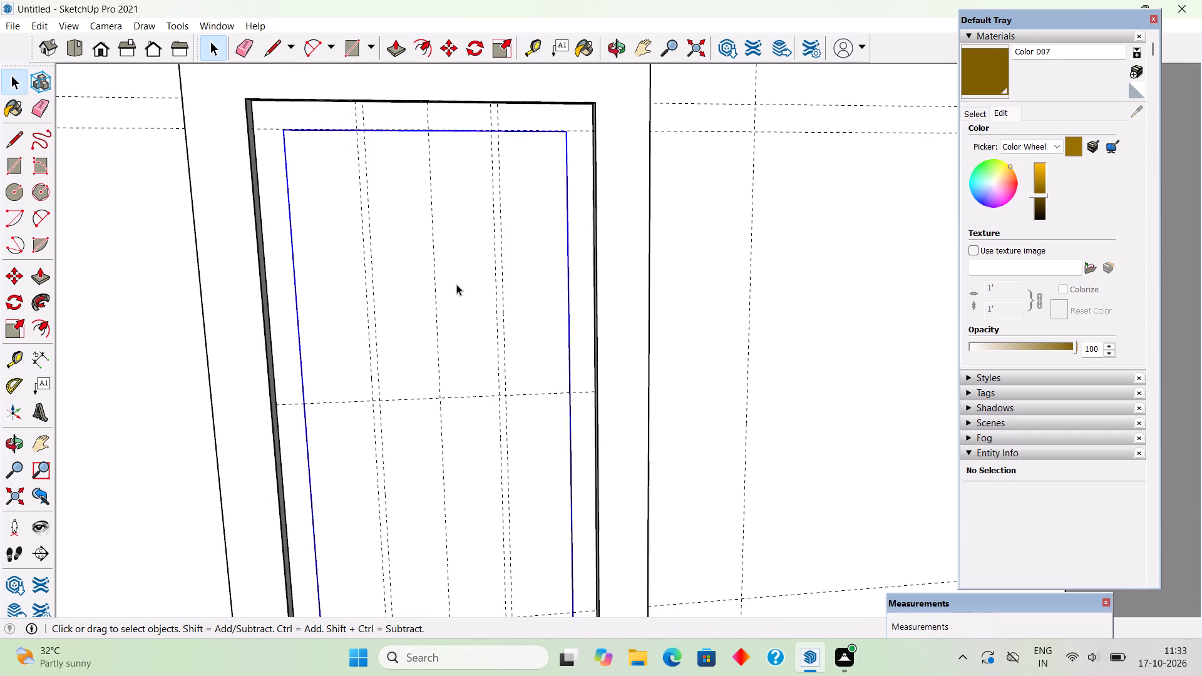
middle_click_drag(468, 259, 491, 237)
scroll(491, 237, "down", 1)
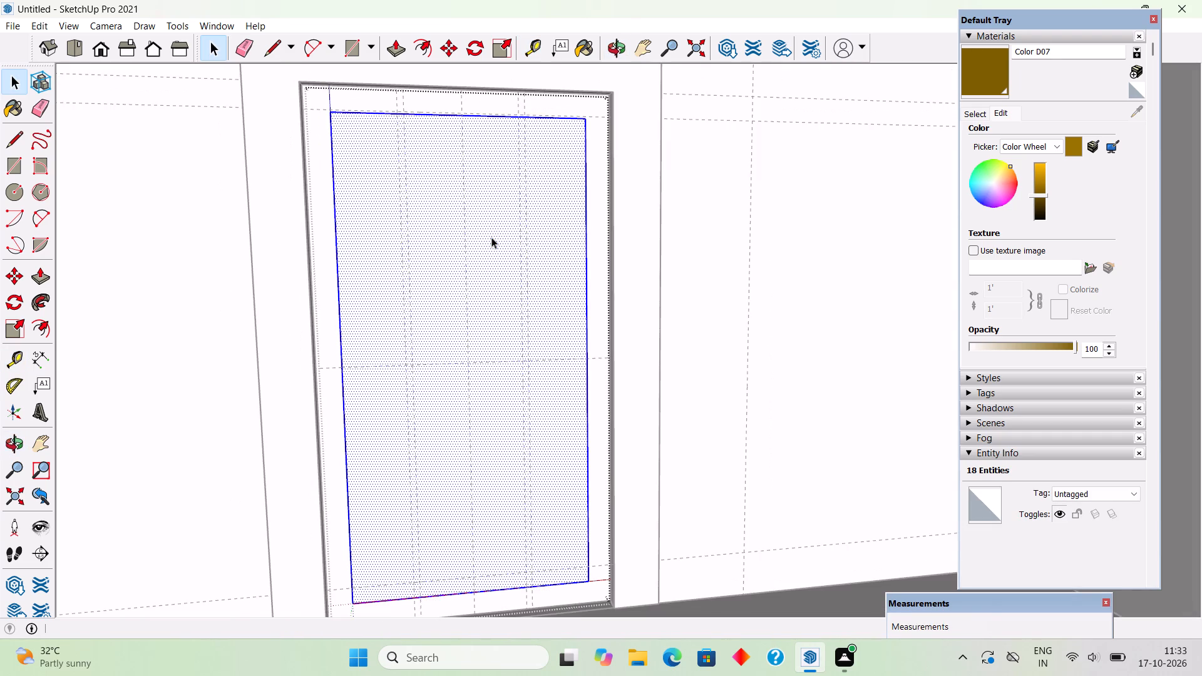
scroll(470, 281, "up", 3)
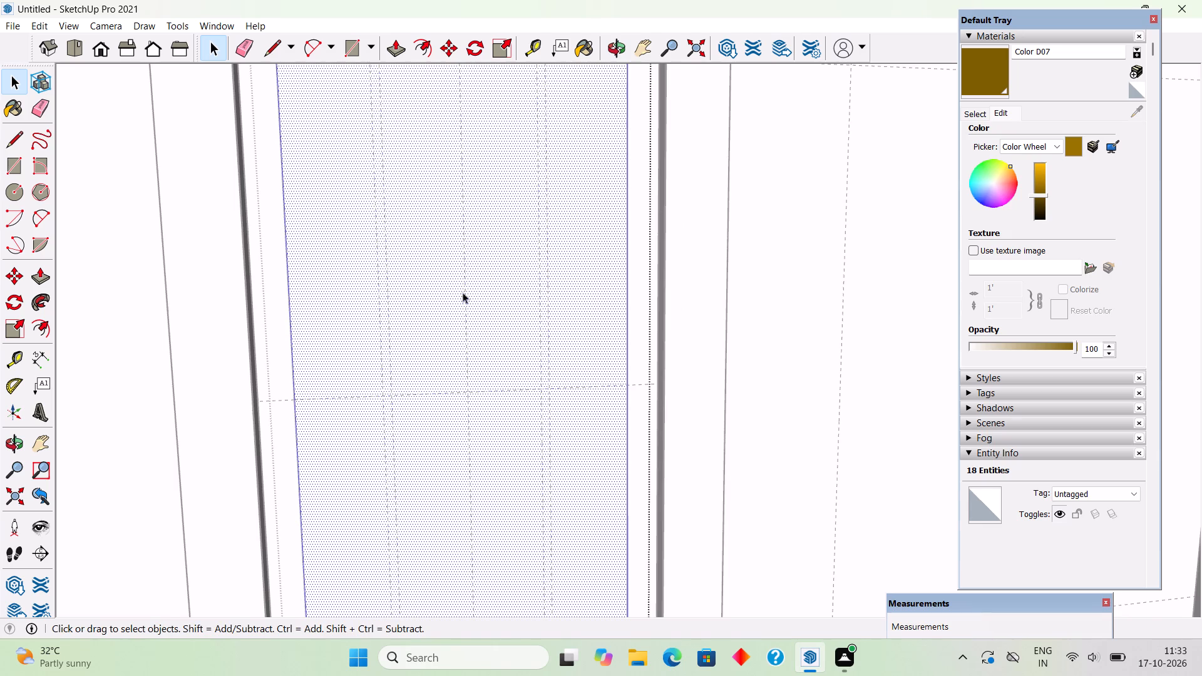
middle_click_drag(461, 295, 448, 312)
key("t")
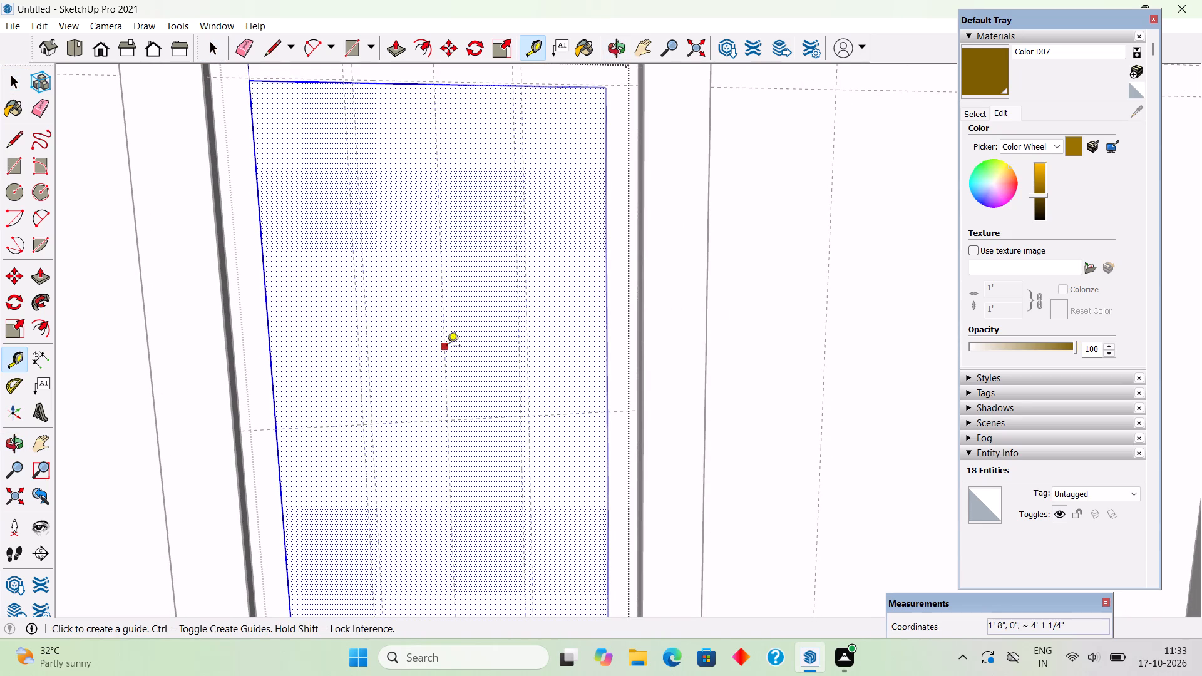
left_click(447, 347)
type(".12")
key("shift+quotedbl")
key("Return")
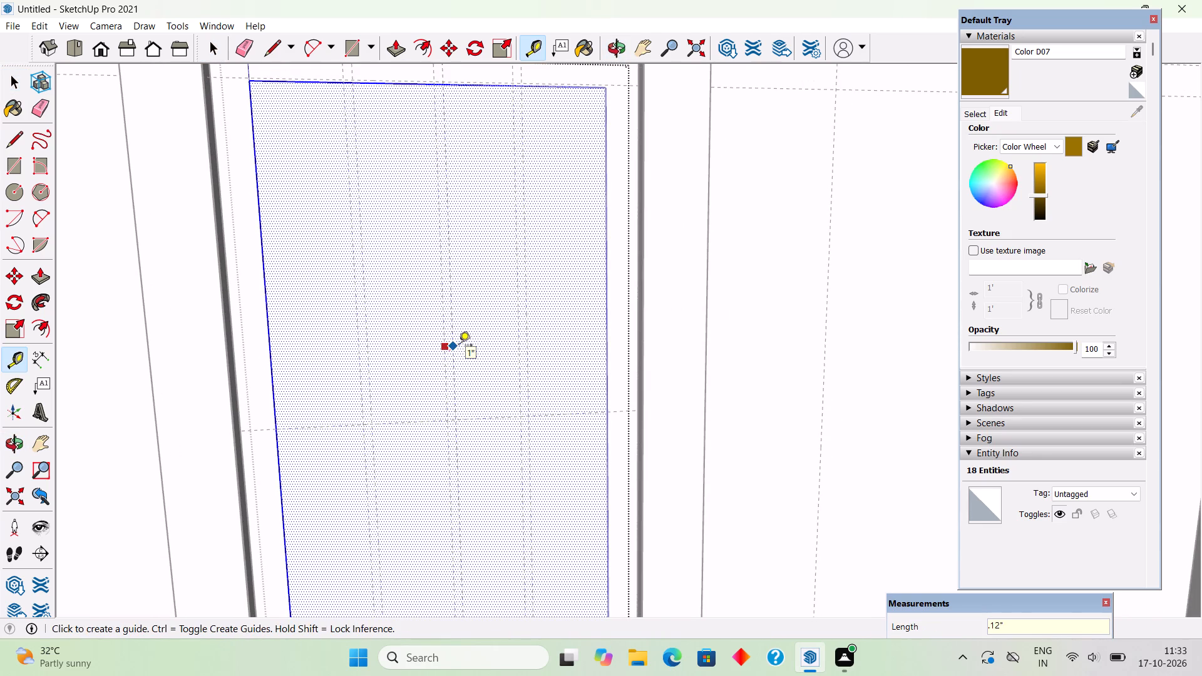
scroll(449, 355, "up", 20)
scroll(449, 355, "up", 3)
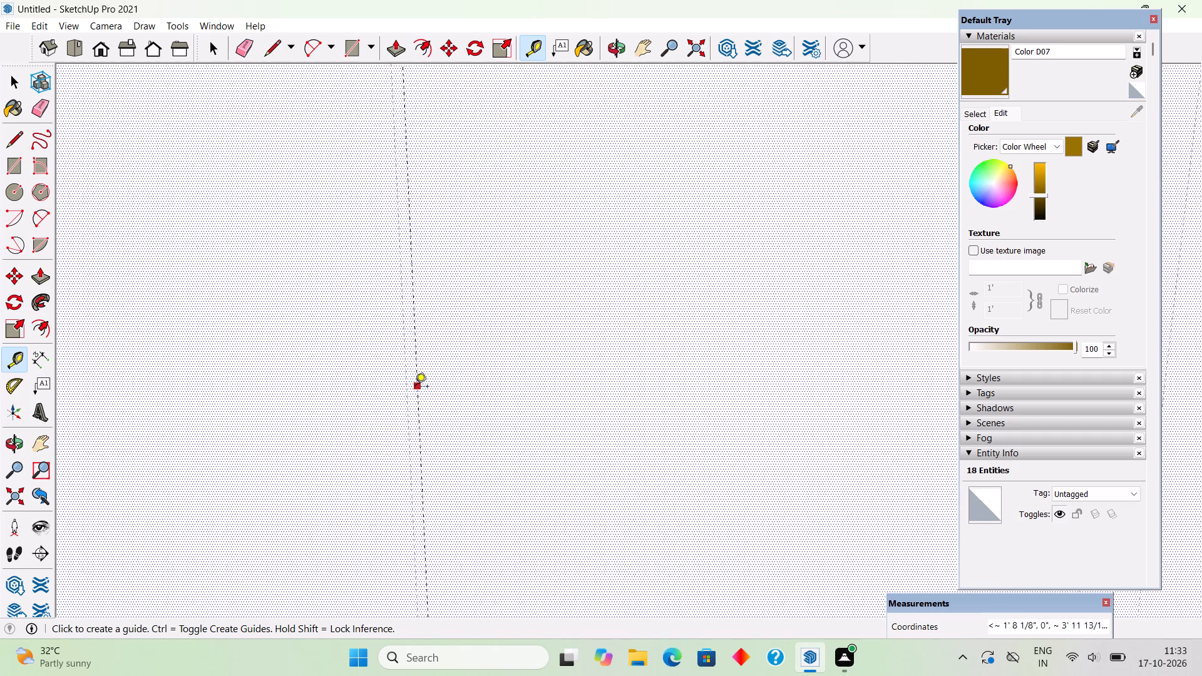
scroll(415, 387, "up", 5)
left_click(401, 382)
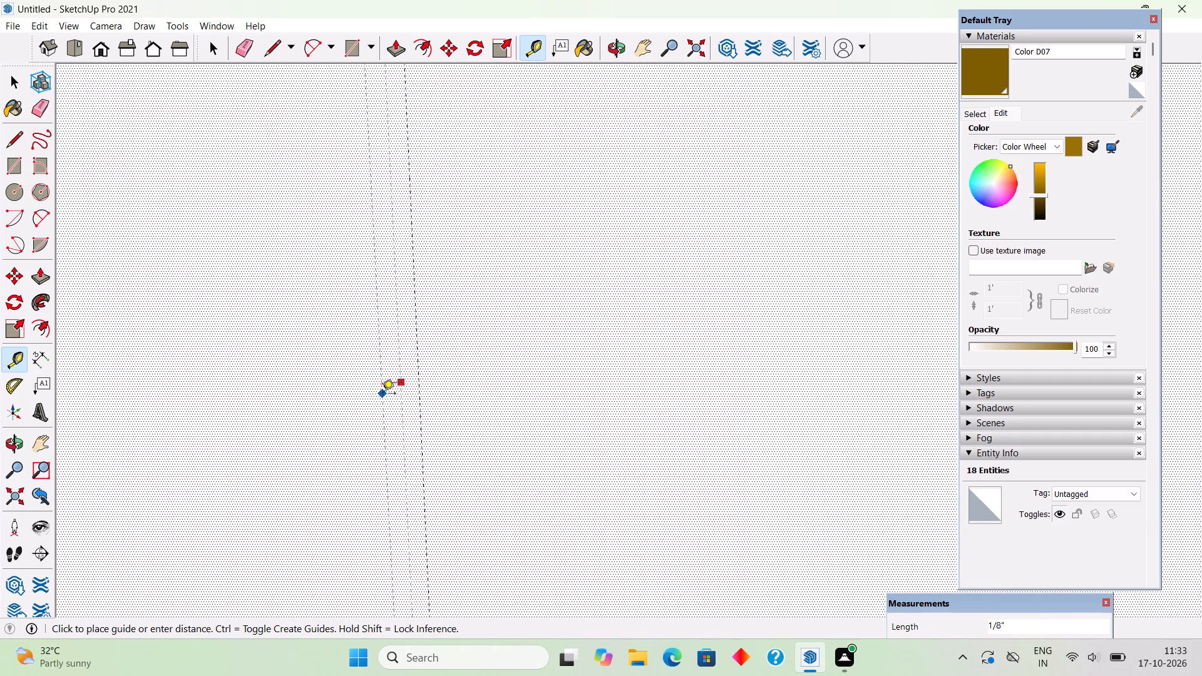
type(".12\"")
key("Return")
key("space")
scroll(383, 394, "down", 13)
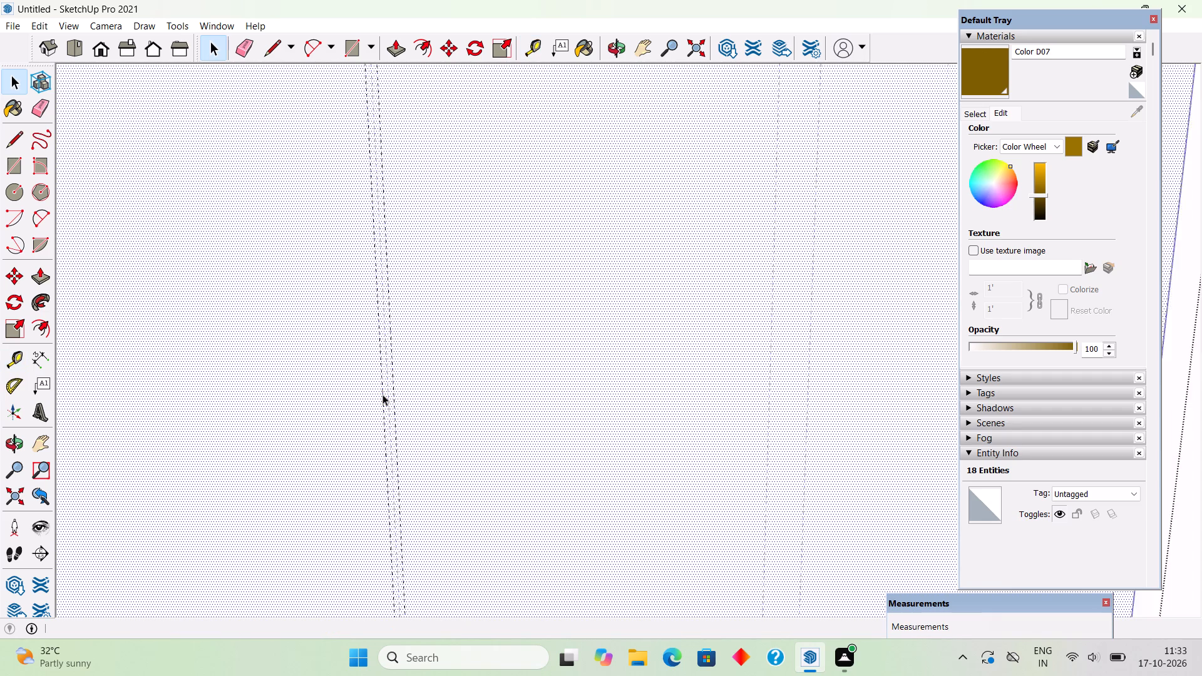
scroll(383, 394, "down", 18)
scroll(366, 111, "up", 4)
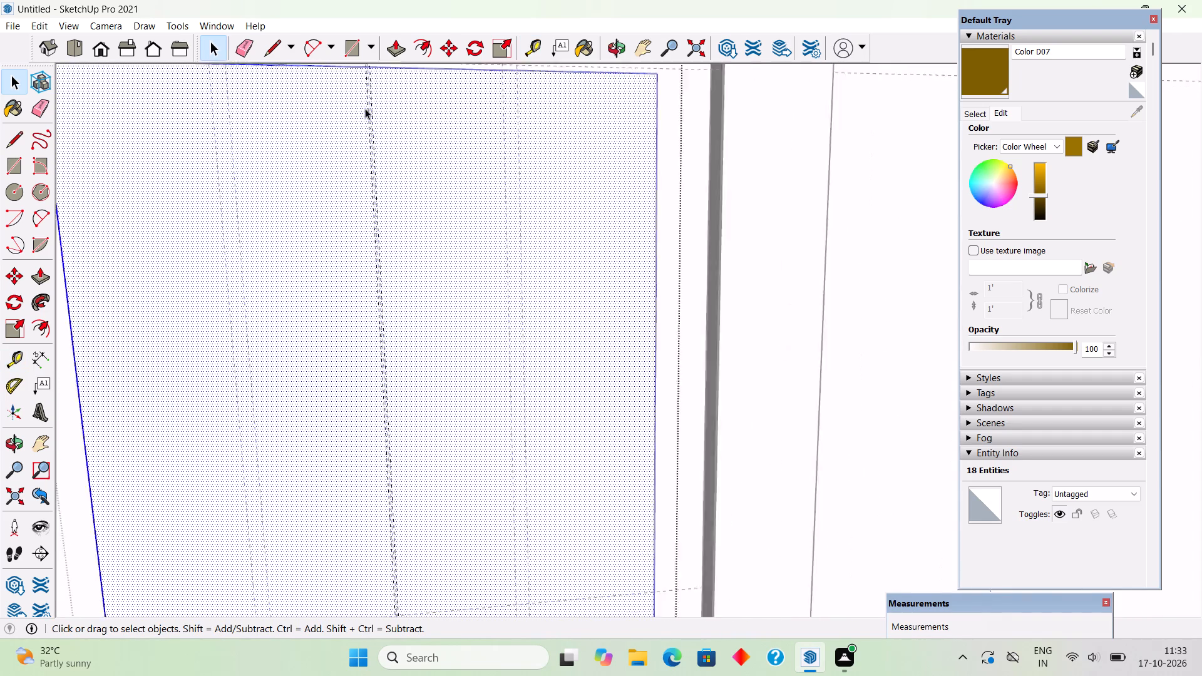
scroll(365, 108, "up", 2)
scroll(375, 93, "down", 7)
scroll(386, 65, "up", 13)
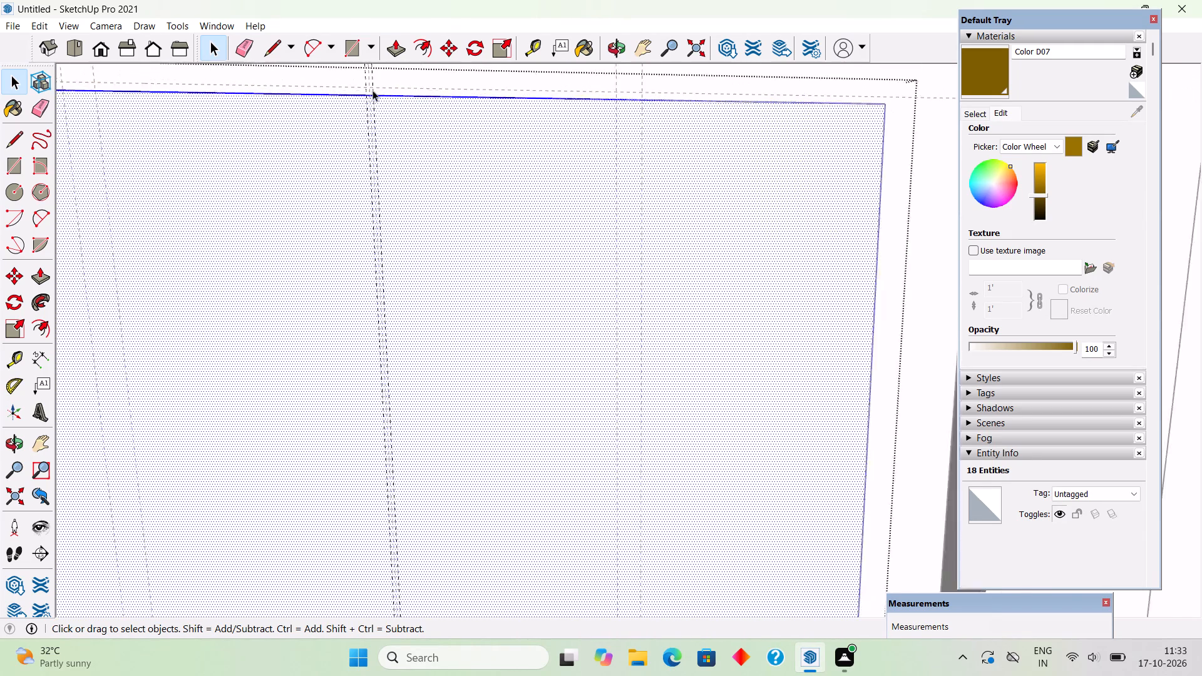
Draw a 6' 8" line along one of the 0.12" offset guides, from the door inner panel's top edge to its bottom edge.
scroll(372, 90, "up", 19)
middle_click_drag(373, 95, 378, 222)
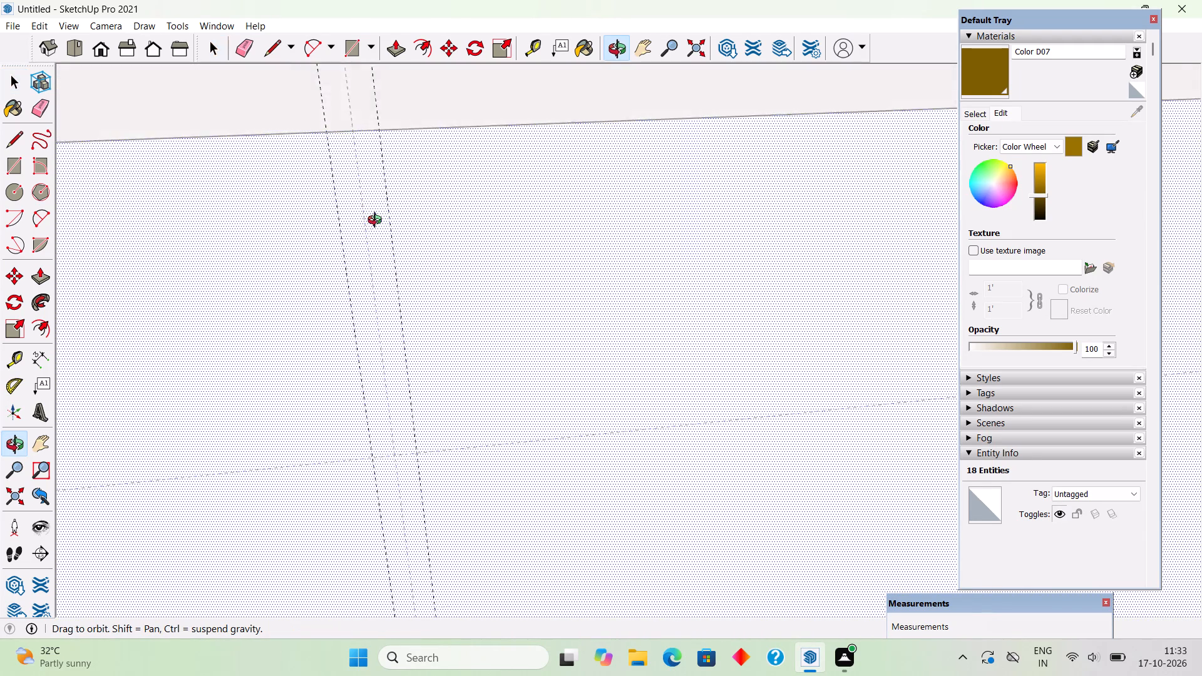
middle_click_drag(378, 222, 383, 193)
key("l")
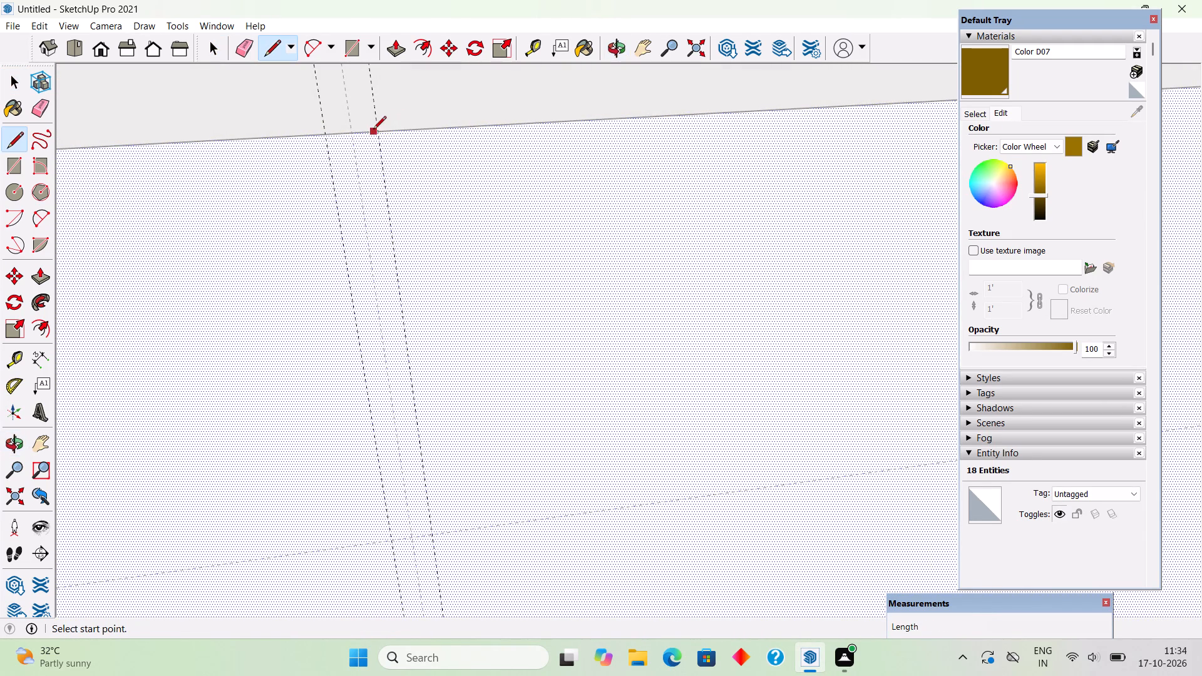
left_click(378, 128)
scroll(375, 232, "down", 20)
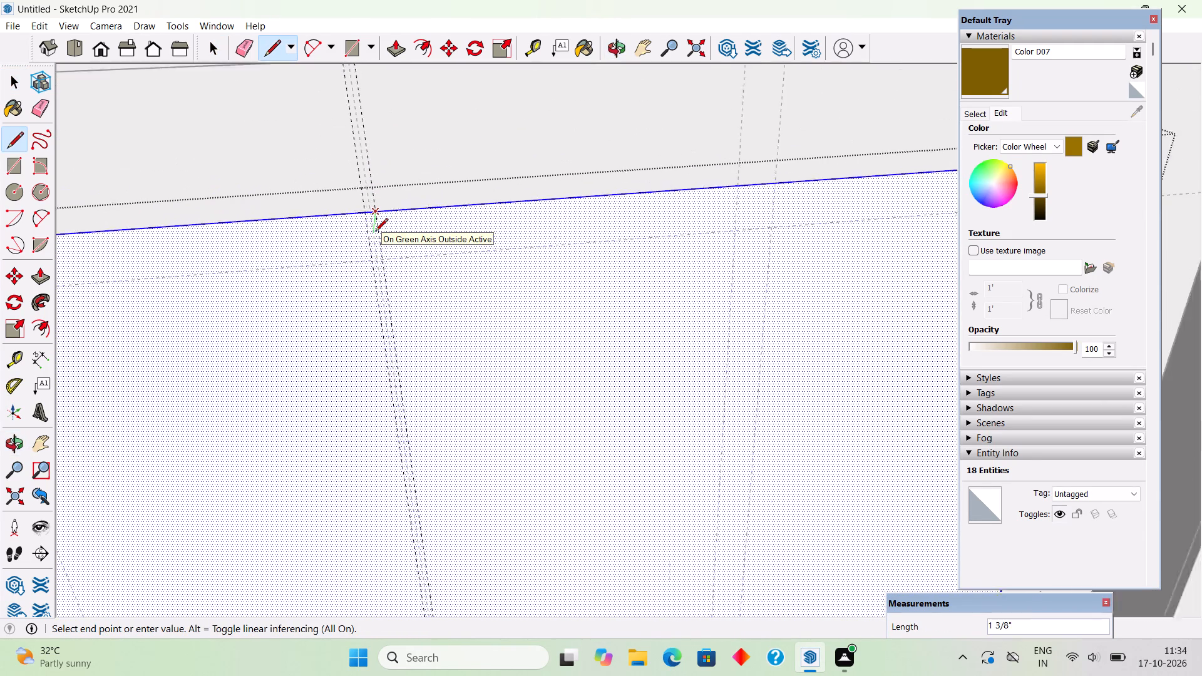
scroll(375, 232, "down", 20)
scroll(375, 232, "down", 1)
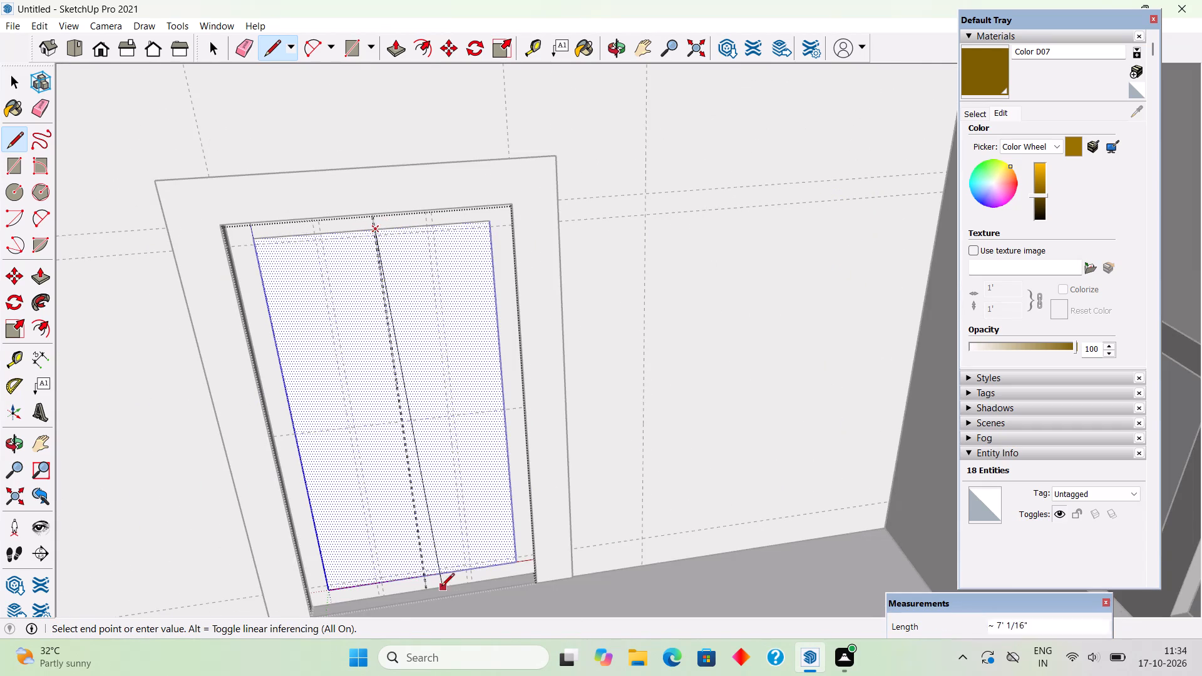
scroll(441, 587, "up", 6)
scroll(403, 630, "up", 7)
scroll(374, 581, "up", 19)
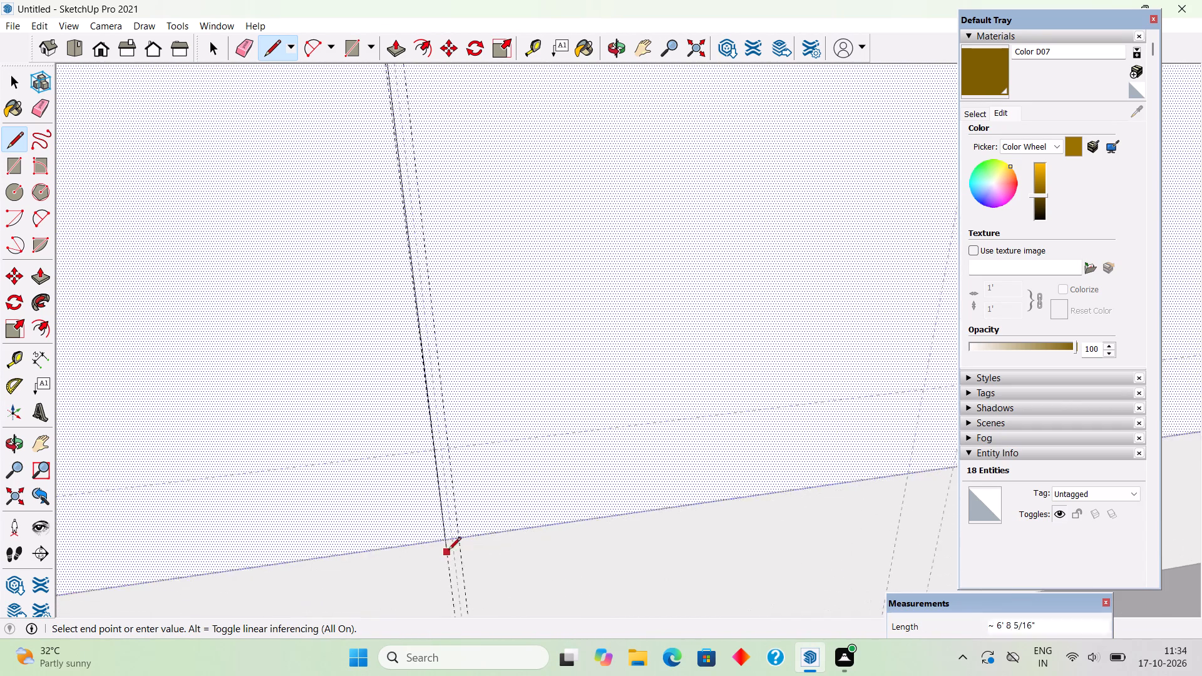
scroll(448, 551, "up", 20)
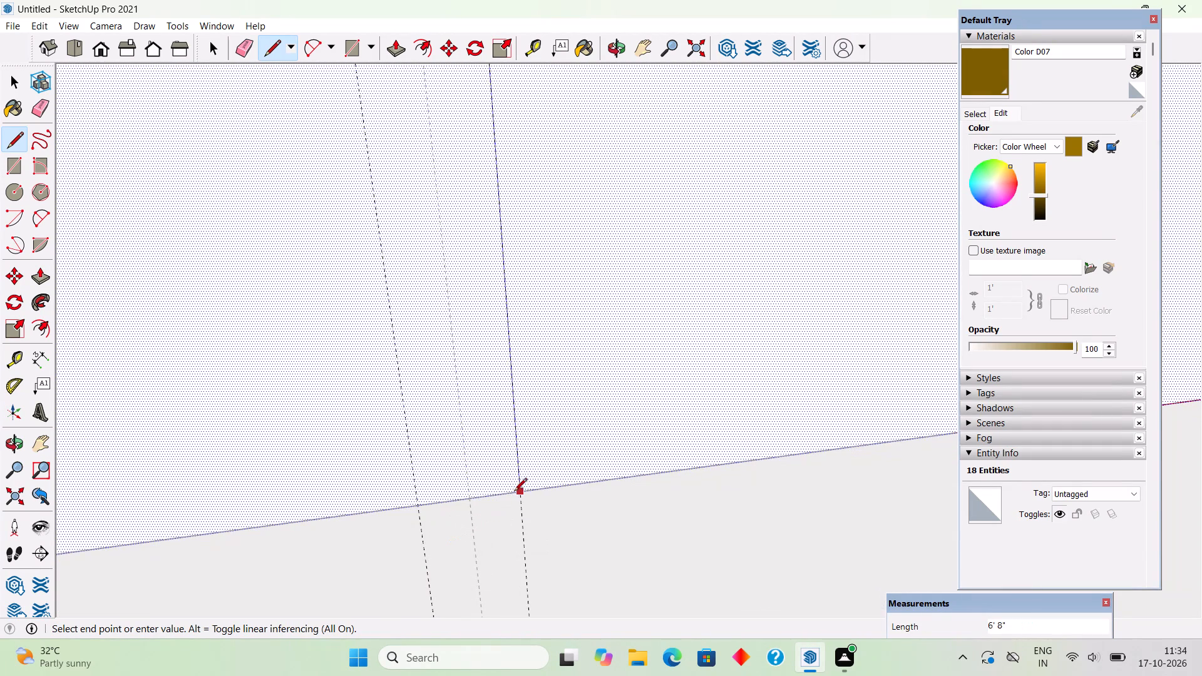
left_click(521, 492)
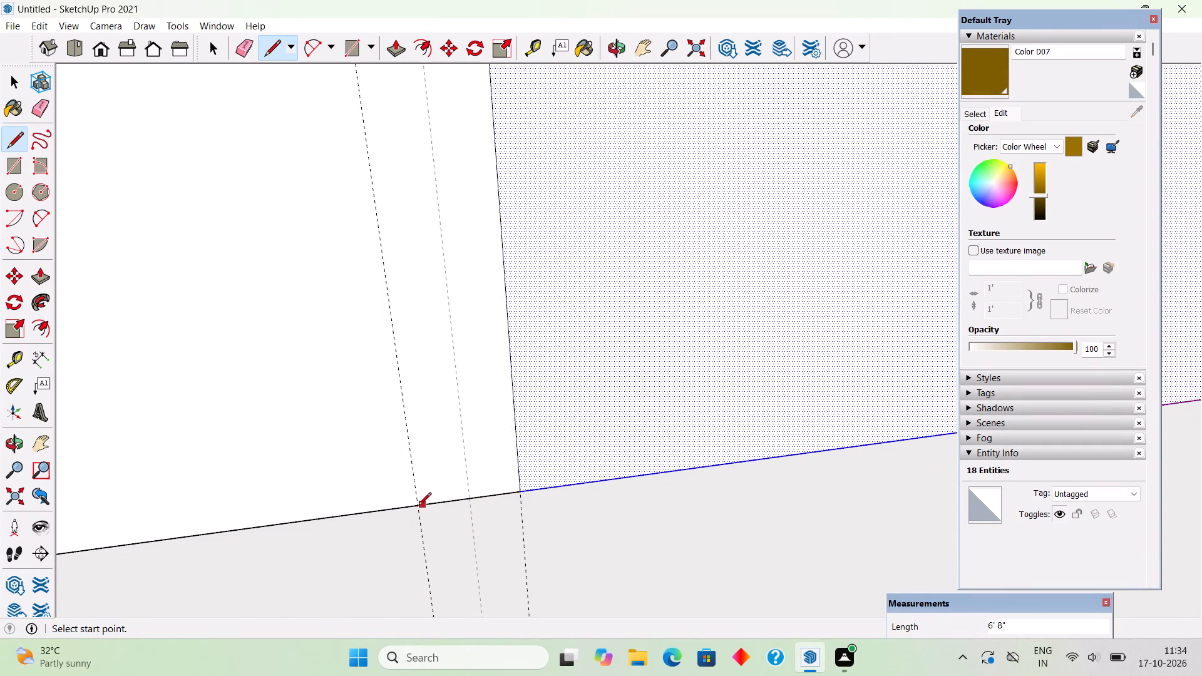
Draw a matching 6' 8" line along the other 0.12" offset guide, from the inner panel's bottom edge to its top edge.
left_click(418, 506)
scroll(413, 488, "down", 19)
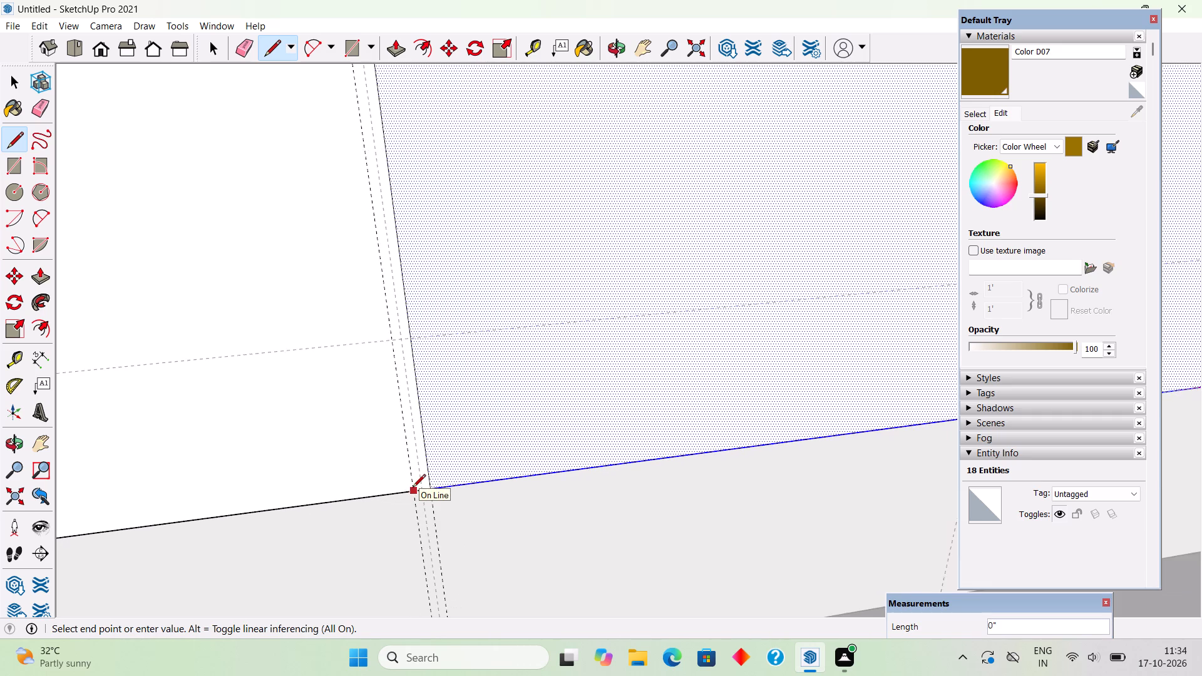
scroll(413, 488, "down", 20)
scroll(413, 488, "down", 11)
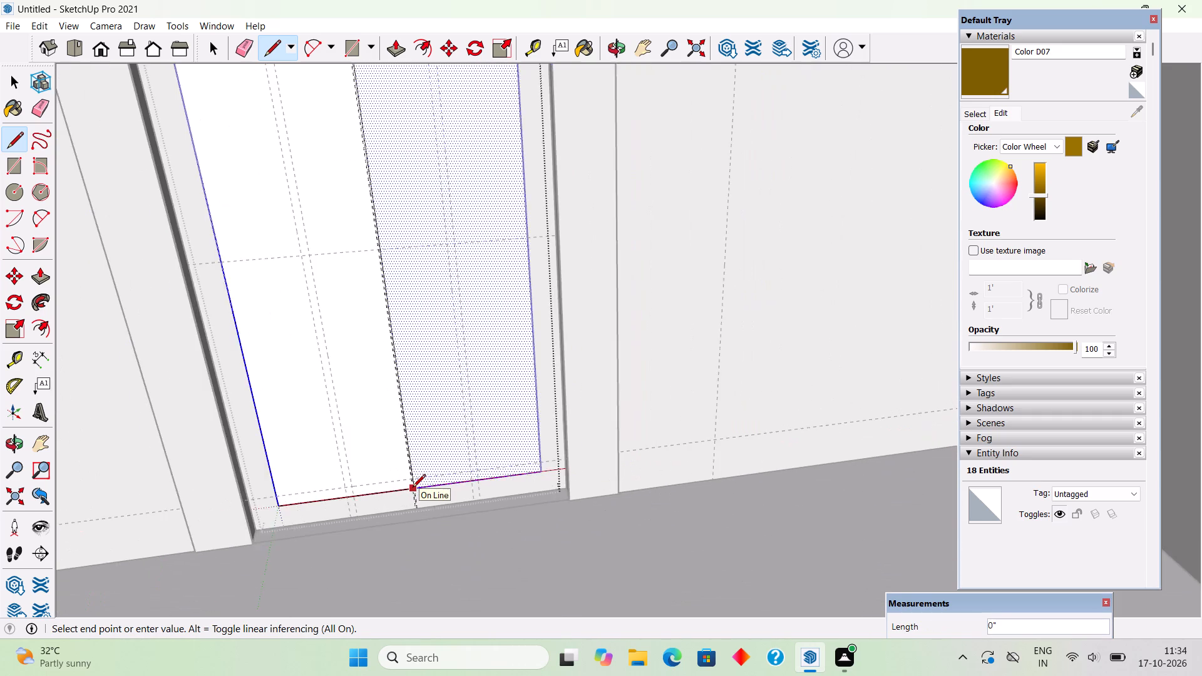
scroll(413, 488, "down", 4)
scroll(391, 293, "up", 7)
scroll(349, 111, "up", 2)
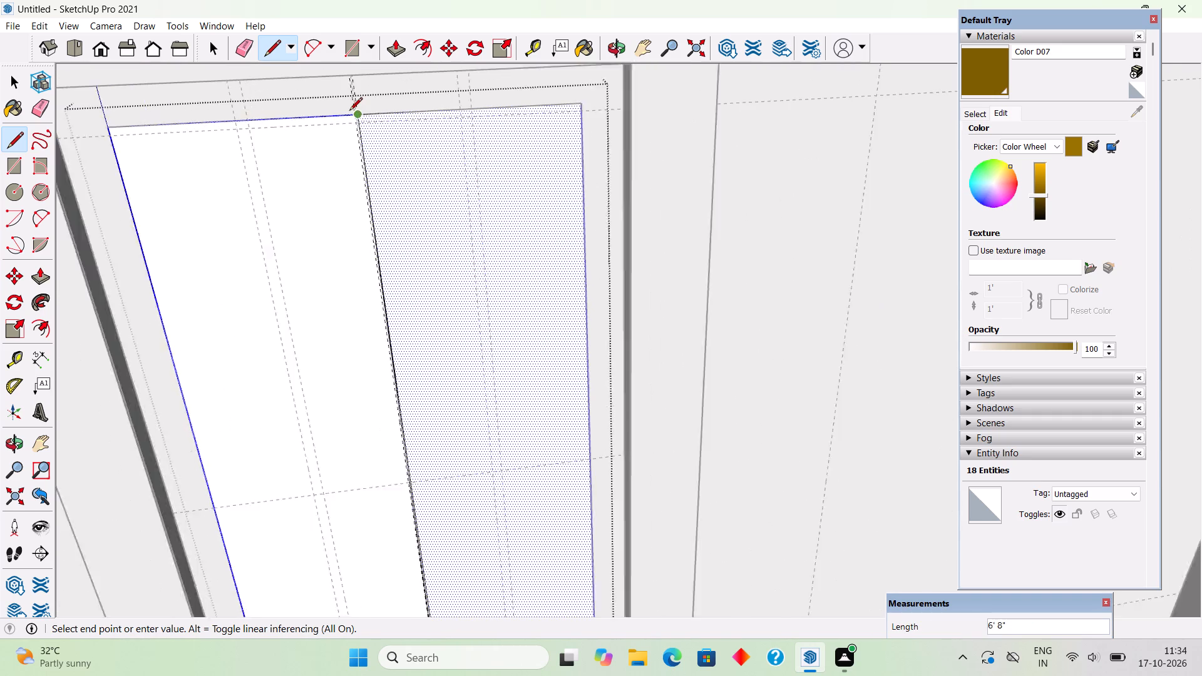
scroll(349, 111, "up", 15)
left_click(371, 125)
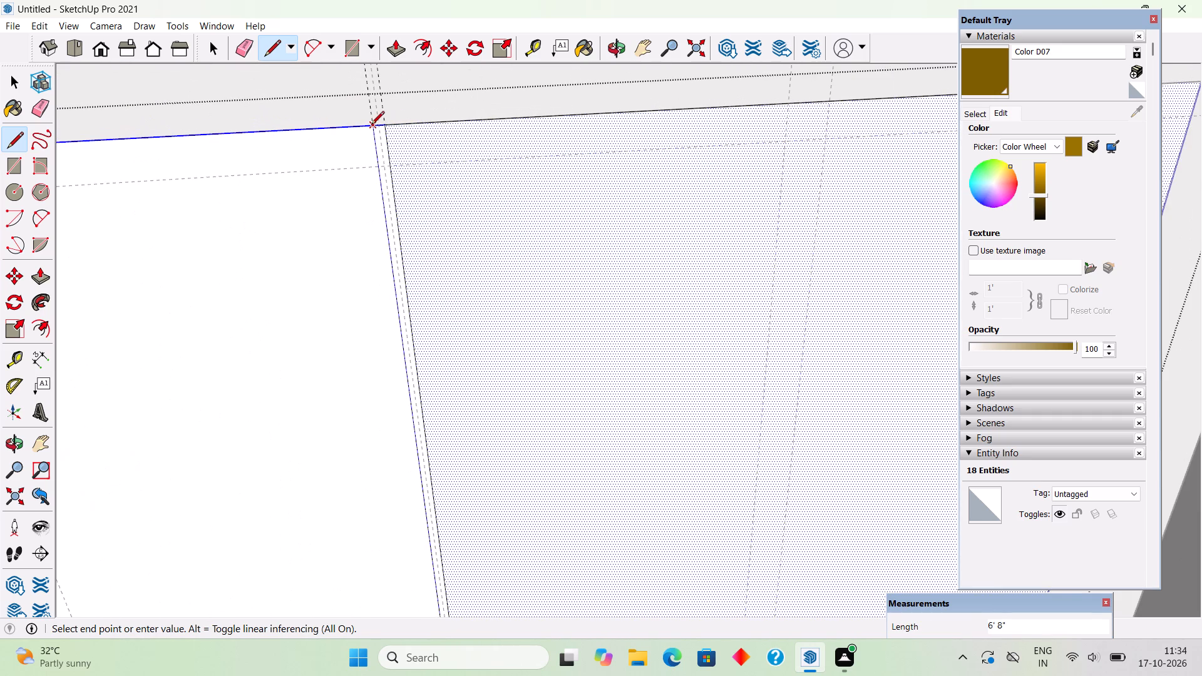
Push the narrow centre strip between the two lines 0.3" into the door, and close the door group.
key("space")
scroll(374, 130, "up", 5)
left_click(379, 137)
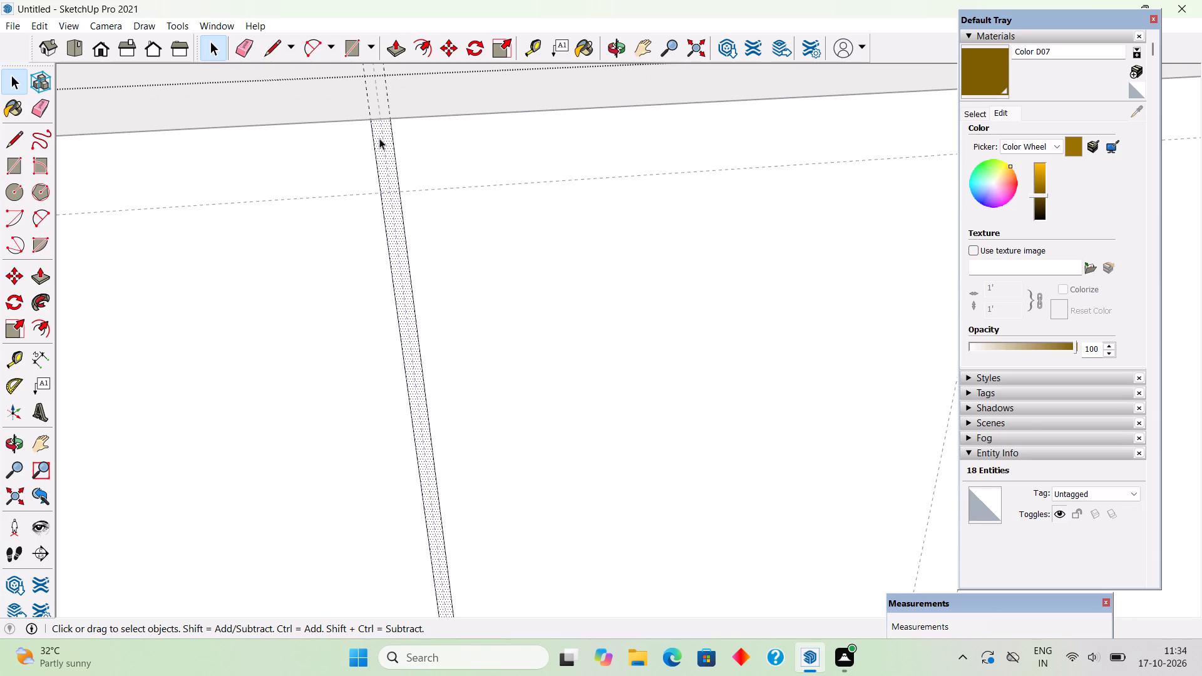
key("p")
left_click(393, 165)
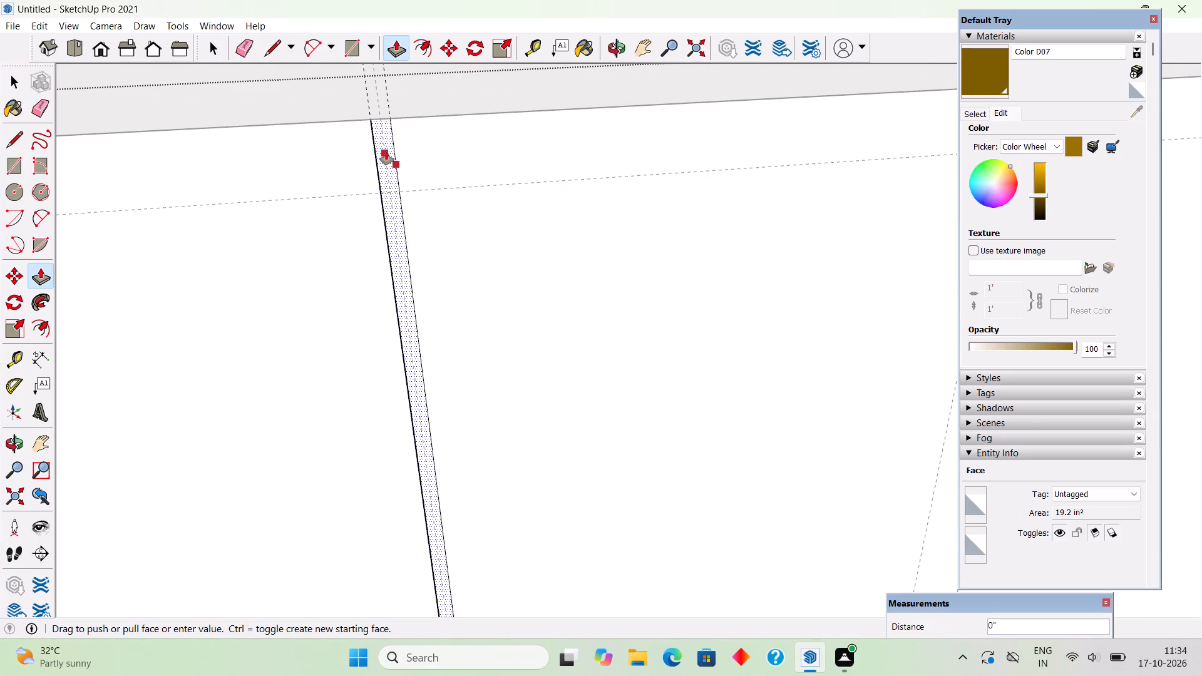
key("space")
middle_click_drag(394, 193, 567, 298)
scroll(389, 233, "up", 4)
scroll(324, 225, "up", 5)
left_click(324, 225)
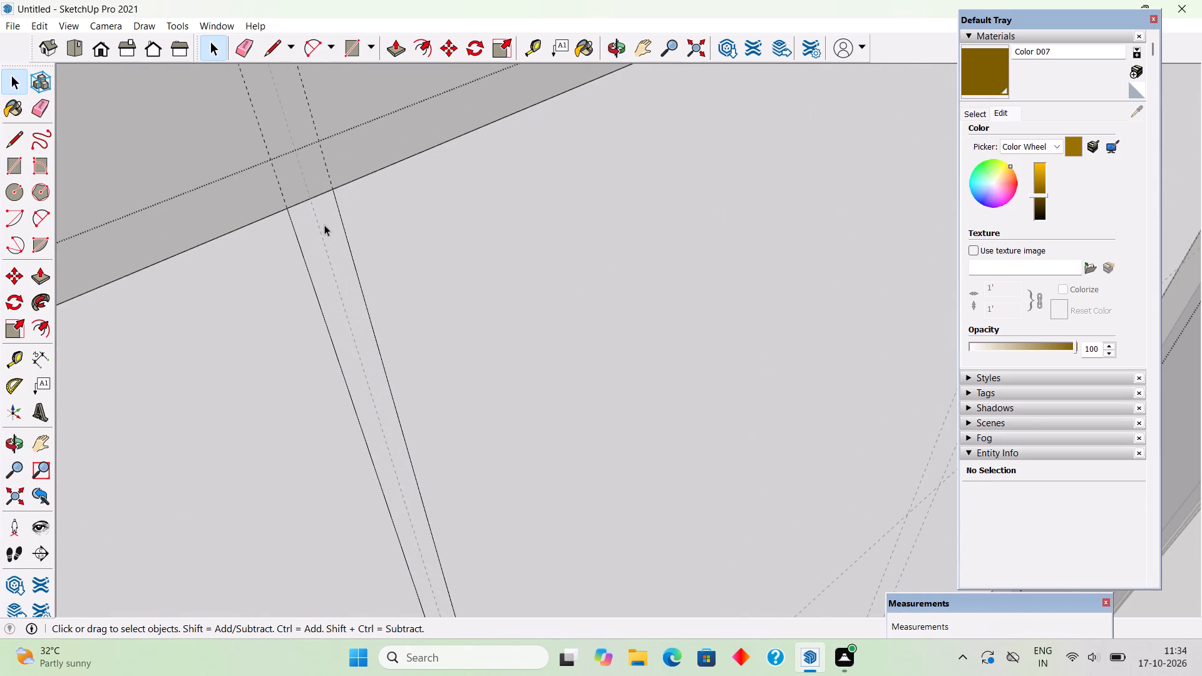
key("p")
left_click(324, 225)
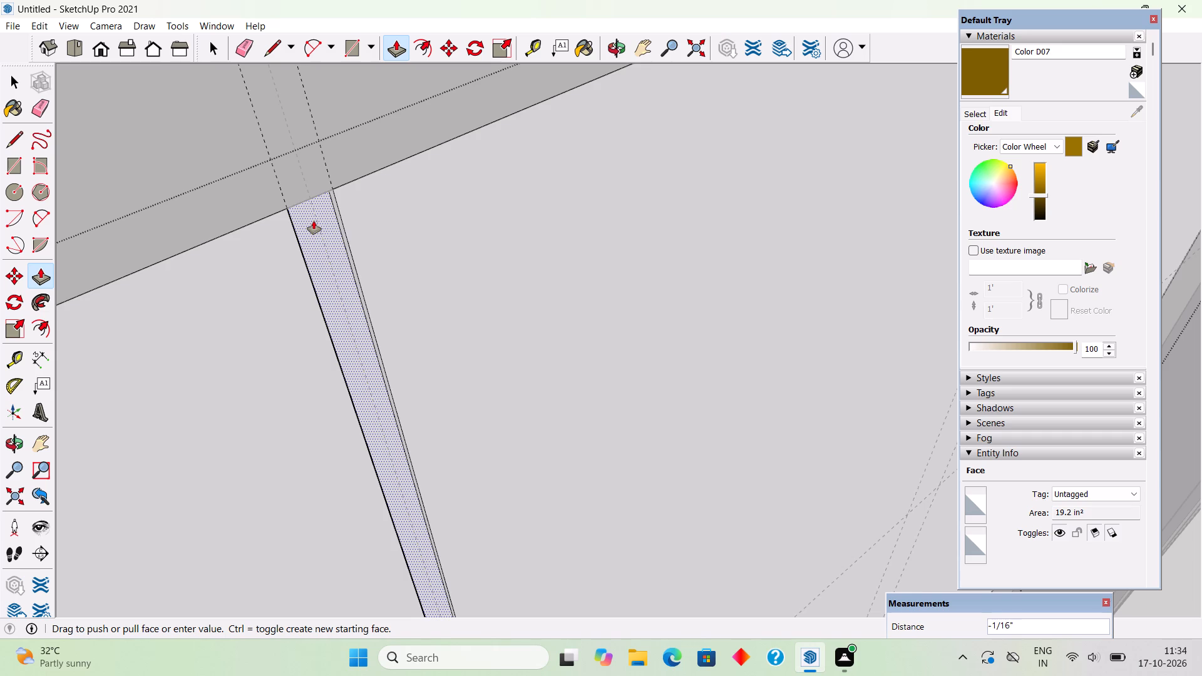
type(".3\"")
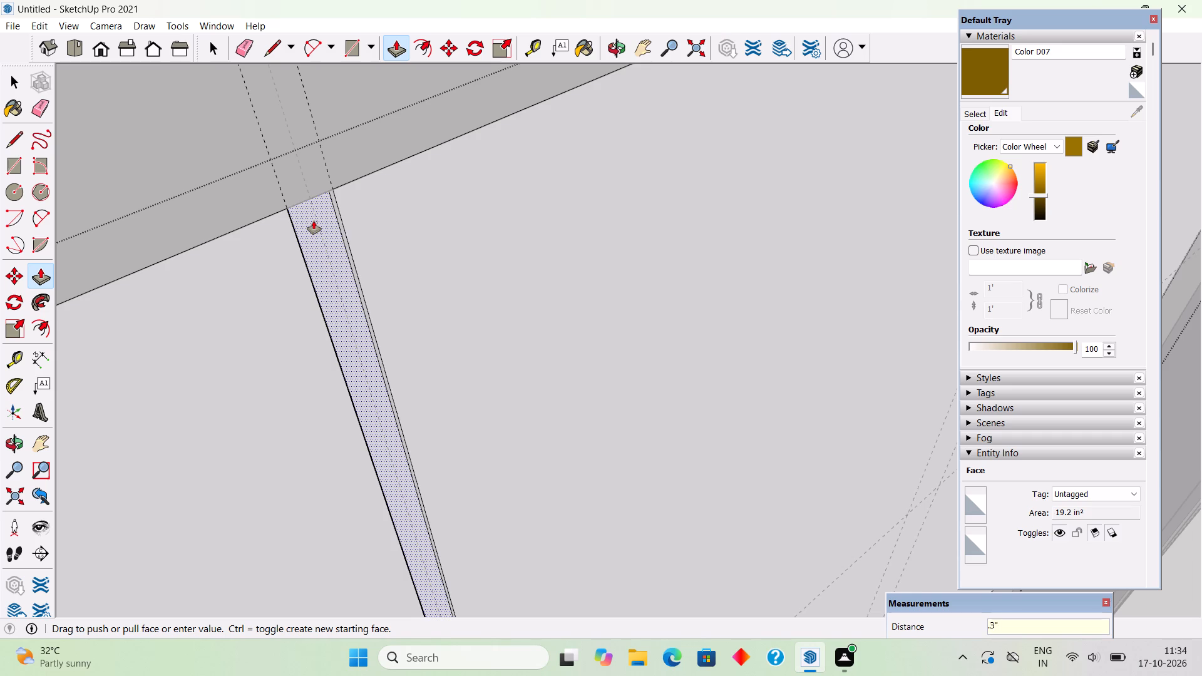
key("Return")
key("space")
scroll(314, 221, "down", 3)
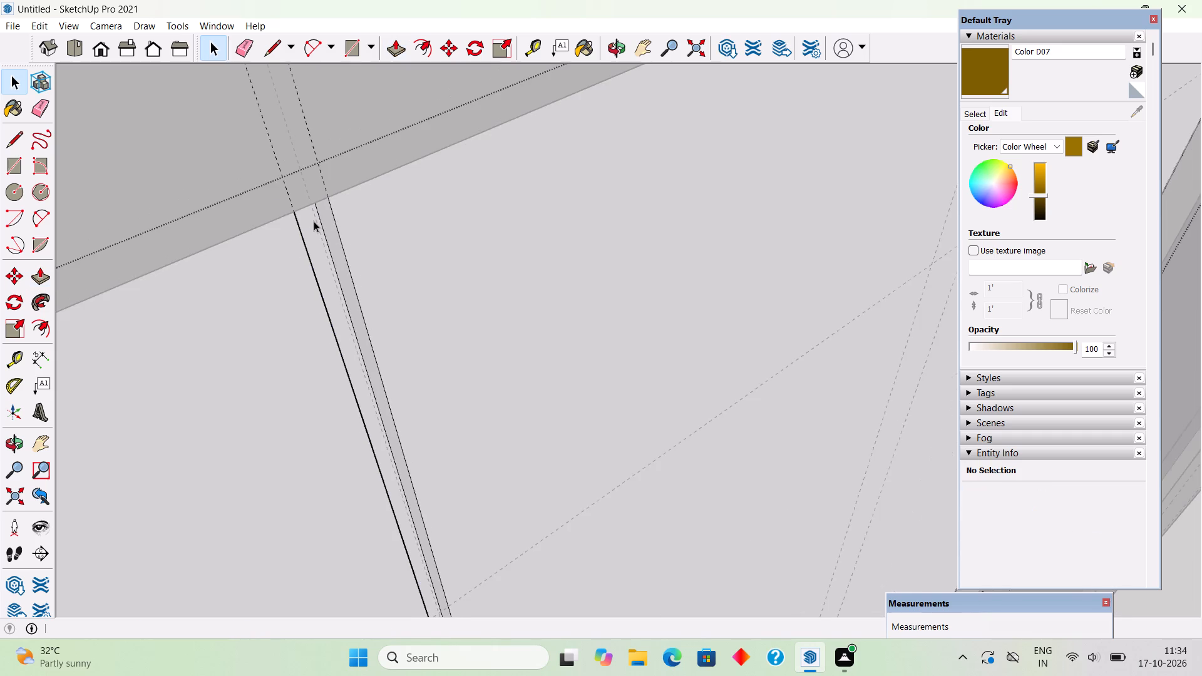
scroll(314, 221, "down", 9)
scroll(314, 221, "up", 1)
scroll(314, 221, "down", 20)
scroll(314, 221, "down", 5)
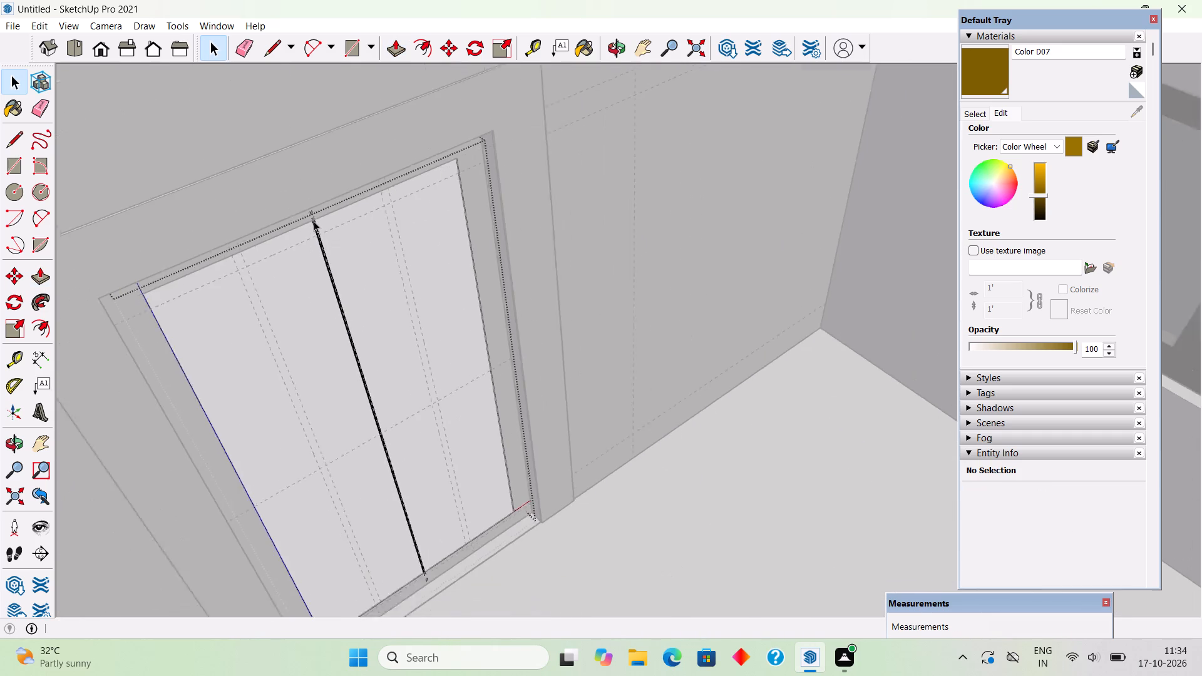
scroll(314, 221, "down", 19)
middle_click_drag(344, 218, 258, 158)
left_click(236, 107)
Draw a 1" by 3' 4" rectangle between the right-hand pair of vertical guides, from the inner panel's top edge to the mid-height guide.
middle_click_drag(430, 218, 353, 180)
scroll(353, 180, "up", 6)
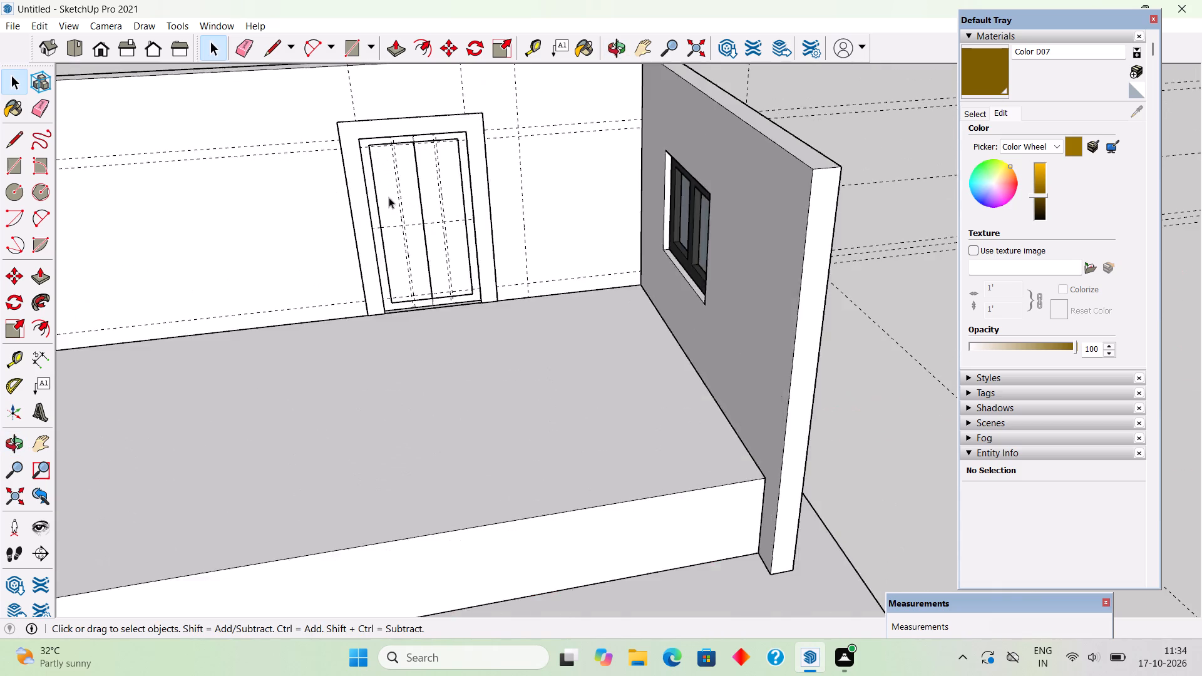
scroll(389, 197, "up", 6)
middle_click_drag(598, 256, 577, 220)
scroll(577, 220, "down", 4)
middle_click_drag(547, 332, 527, 260)
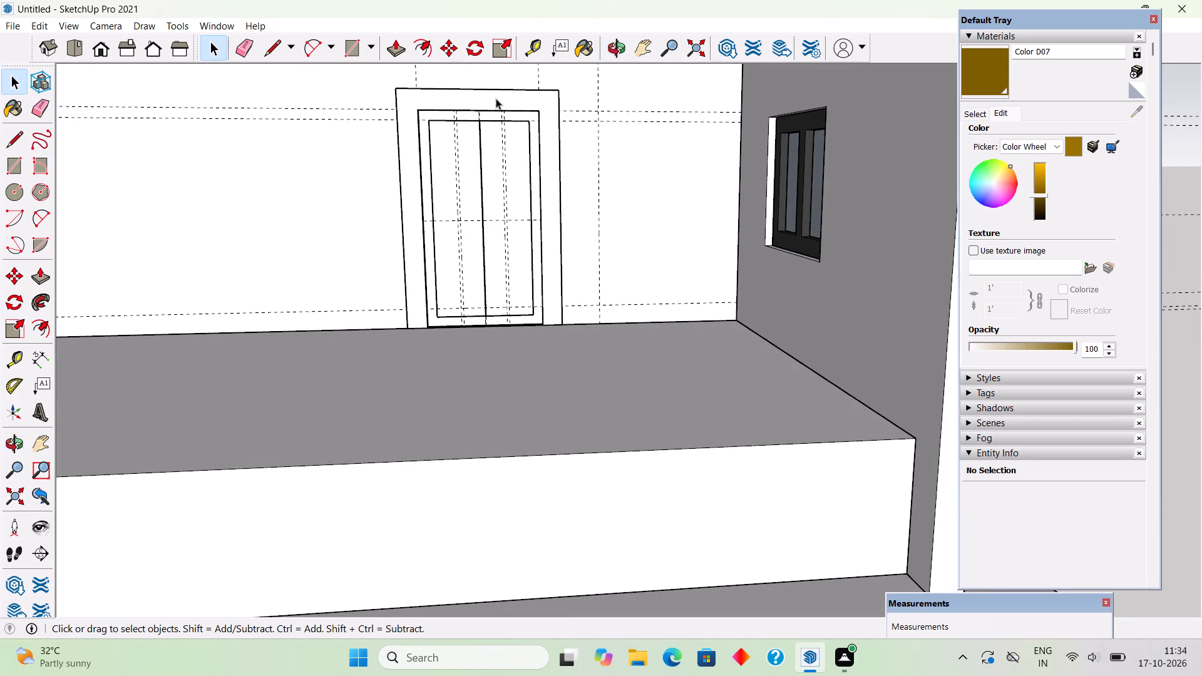
scroll(491, 89, "up", 10)
middle_click_drag(538, 236, 388, 210)
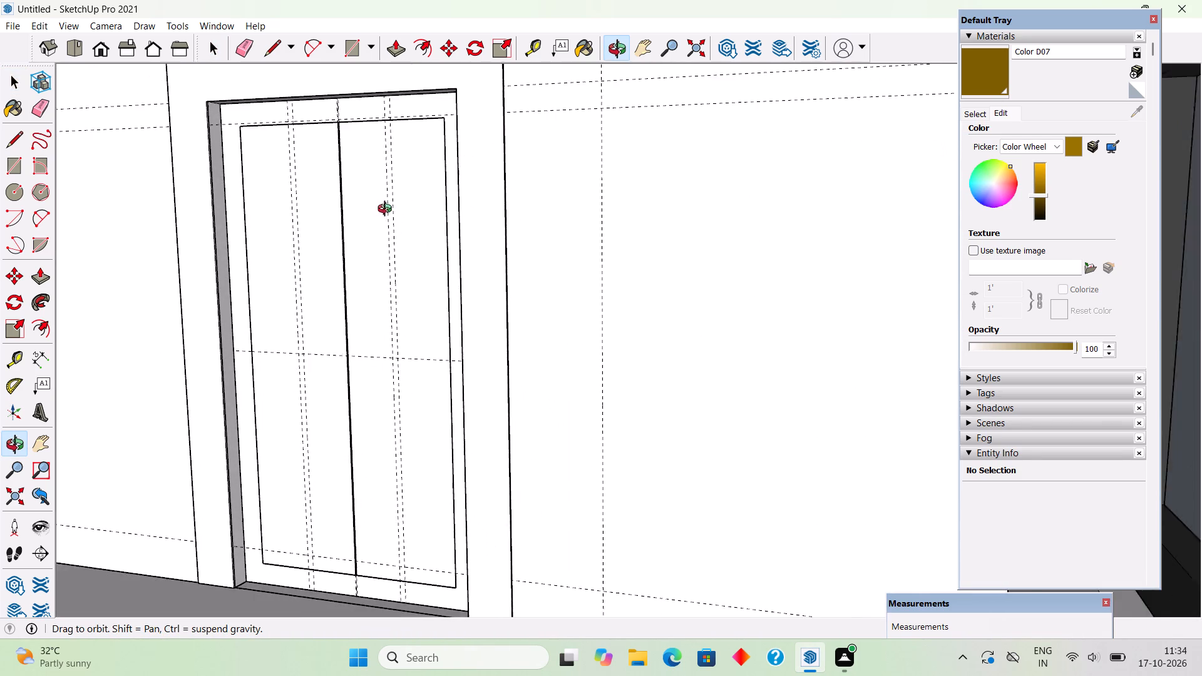
middle_click_drag(388, 210, 545, 275)
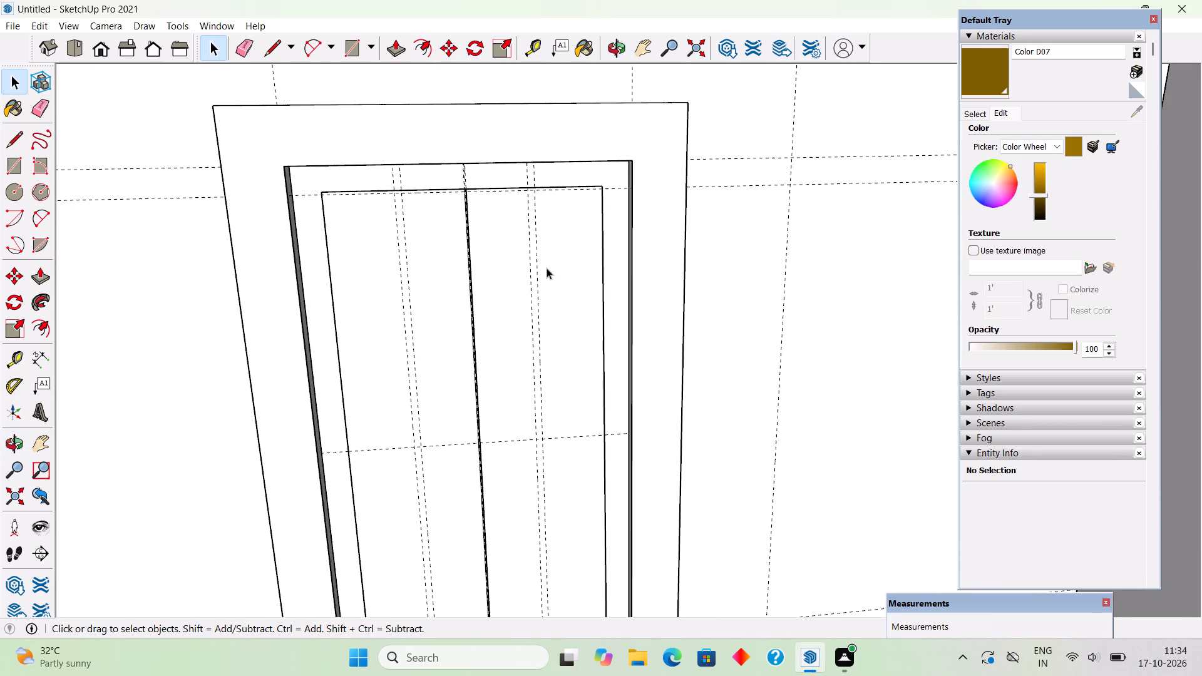
scroll(547, 268, "up", 6)
left_click(426, 277)
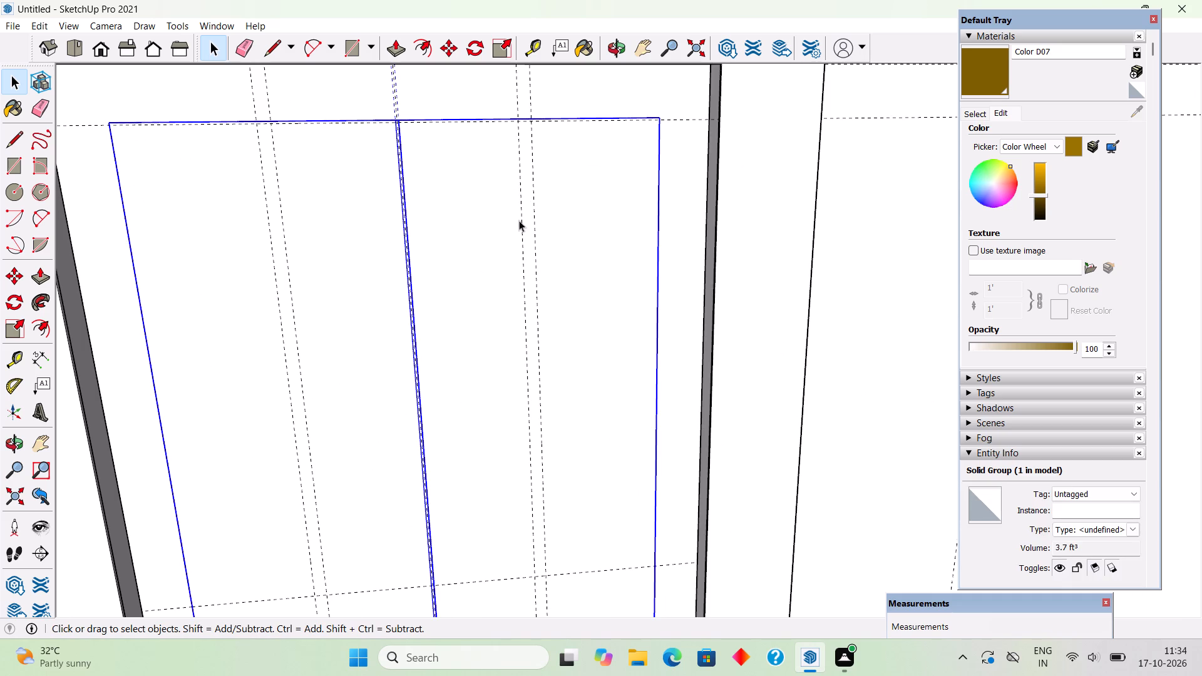
left_click(525, 171)
key("r")
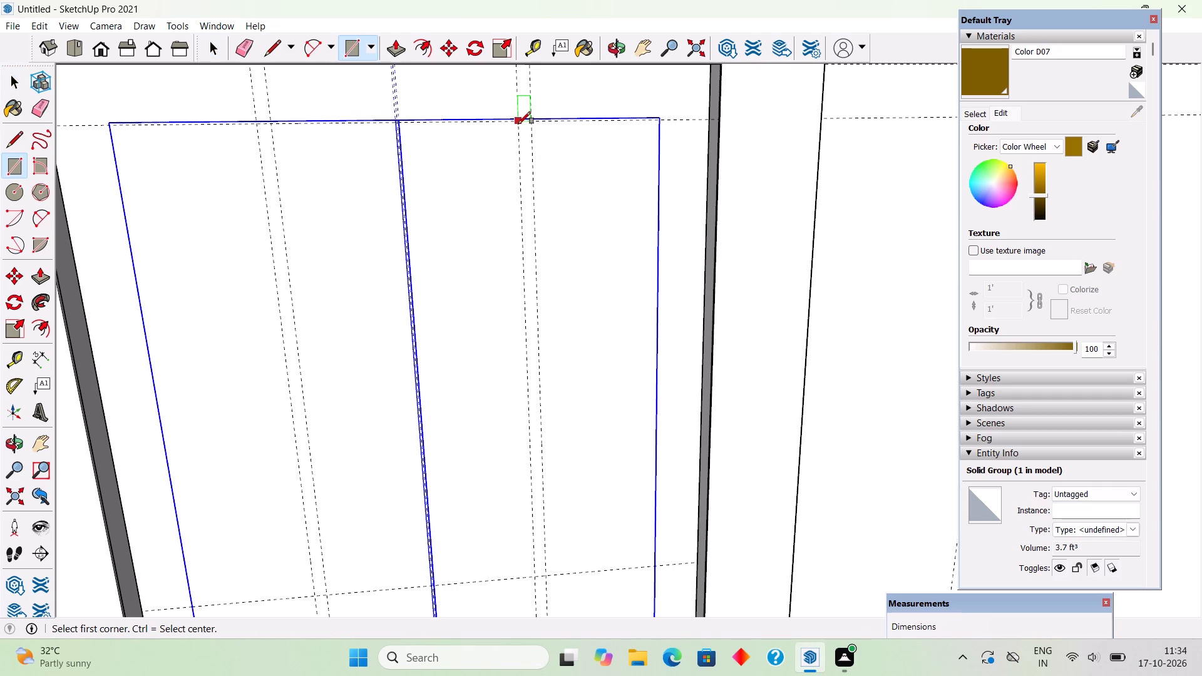
left_click(518, 118)
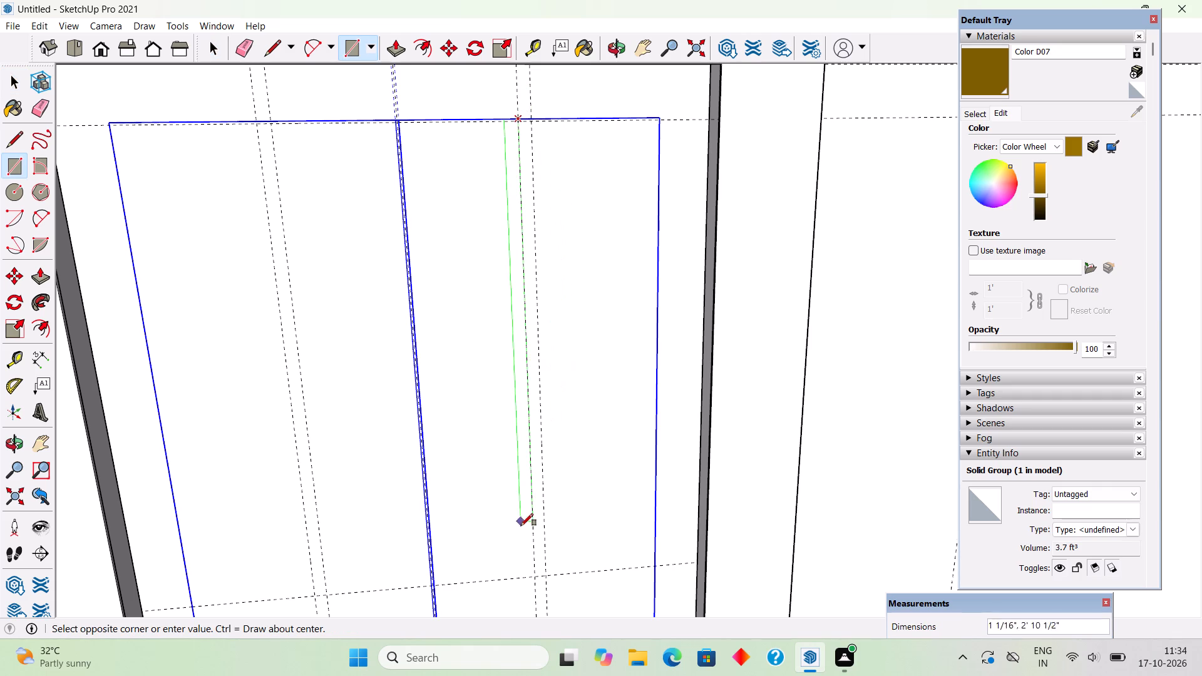
left_click(547, 575)
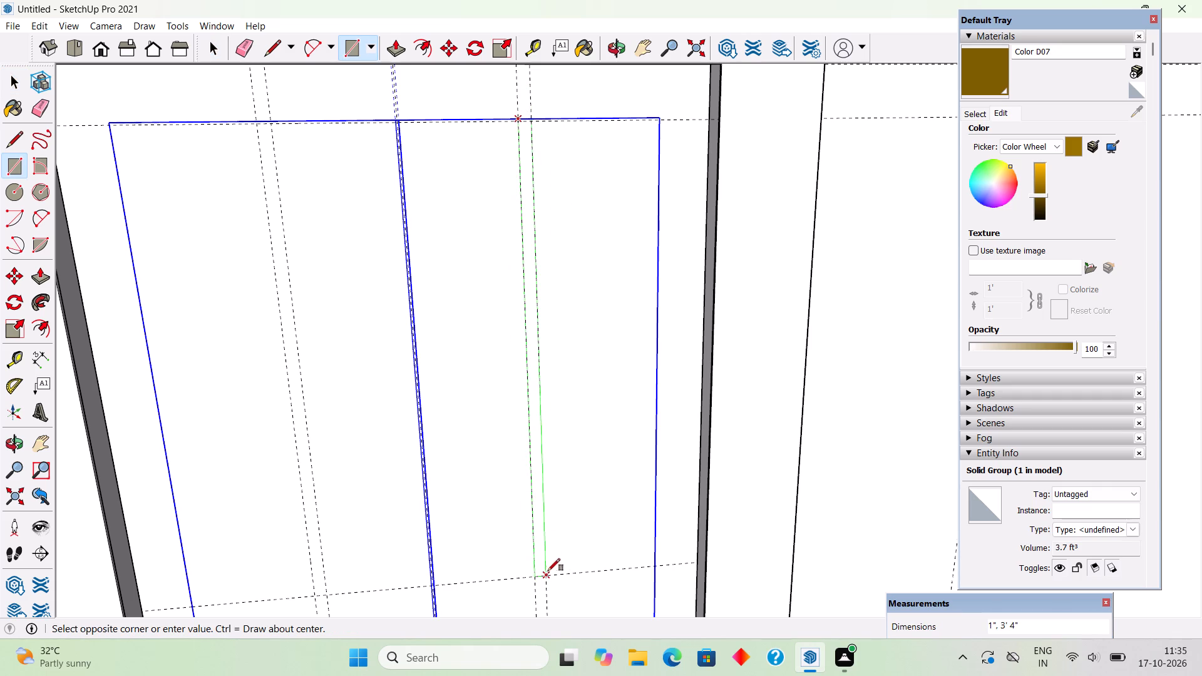
Draw a two-point arc from the rectangle's inner bottom corner down to the door's centre groove, with a bulge of about 2 13/16".
scroll(583, 376, "down", 9)
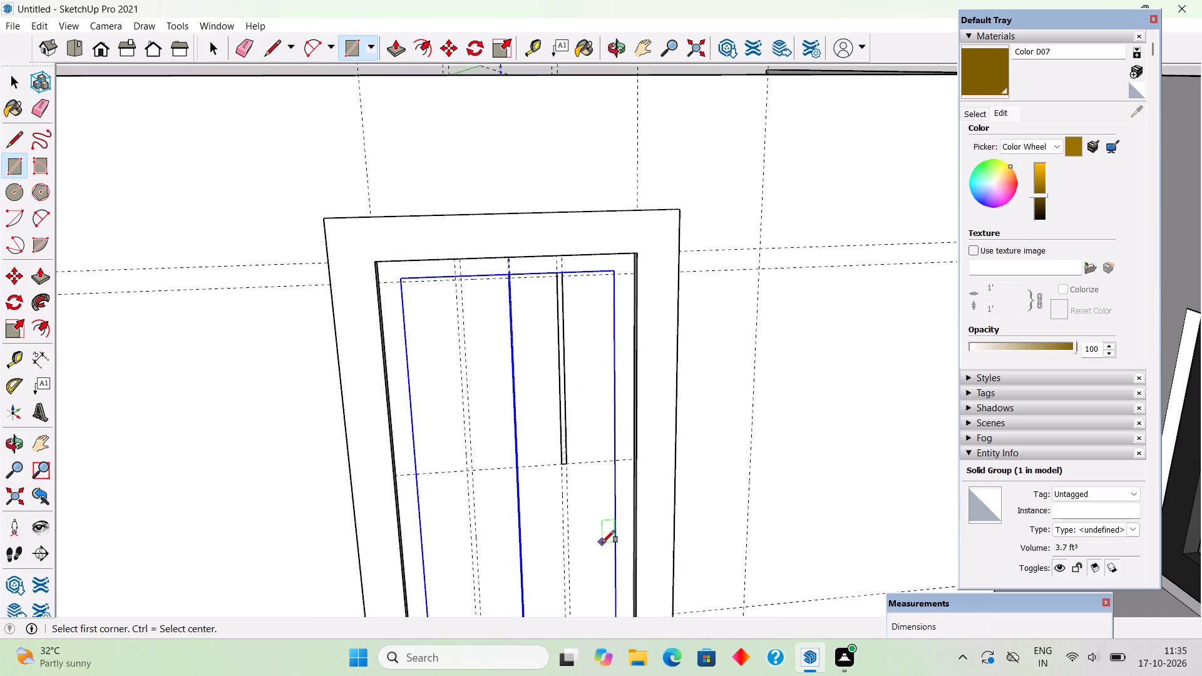
key("a")
scroll(573, 501, "up", 5)
scroll(540, 438, "up", 6)
left_click(569, 439)
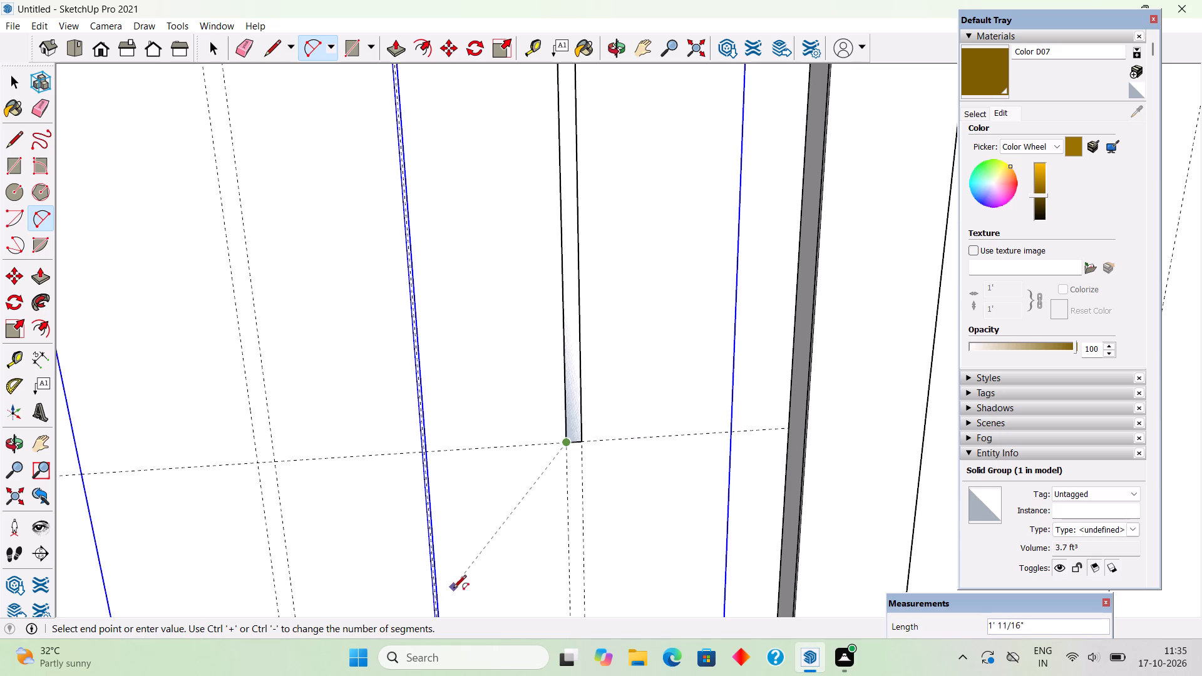
left_click(435, 546)
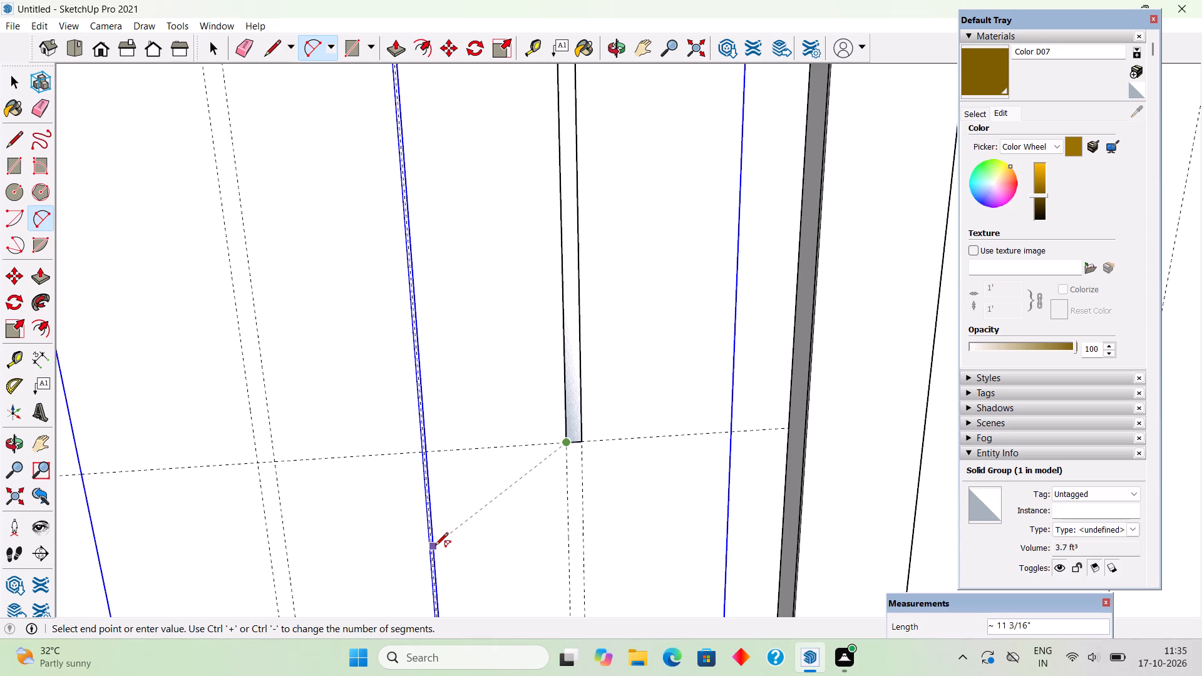
left_click(486, 555)
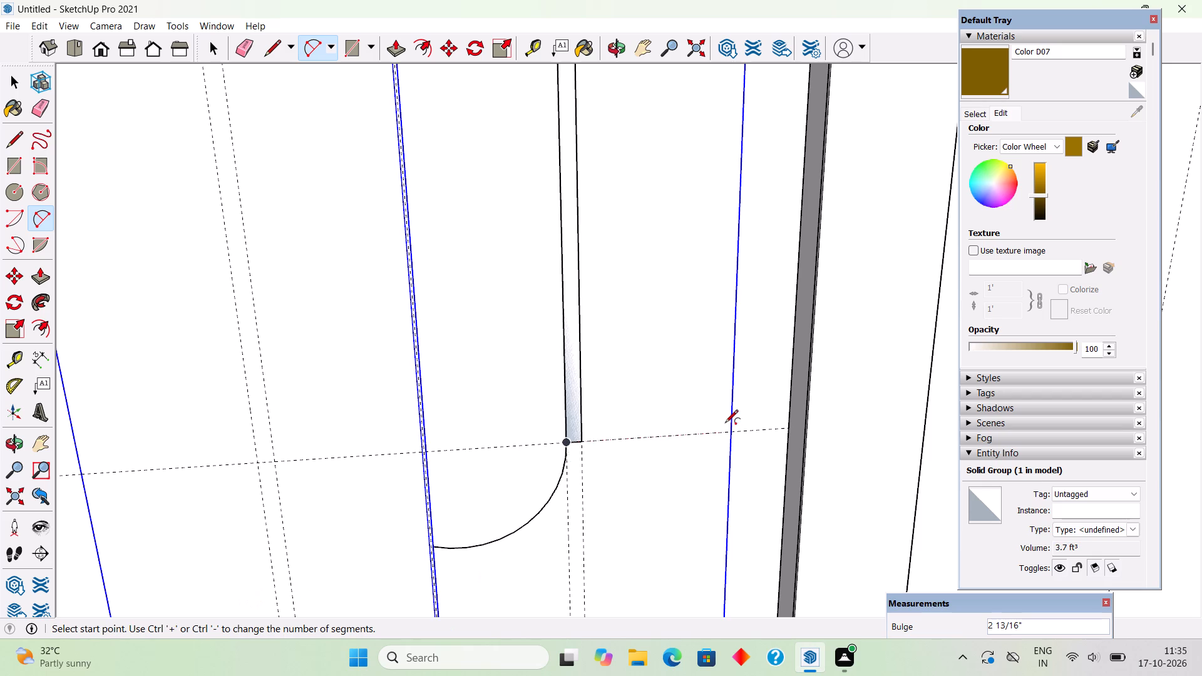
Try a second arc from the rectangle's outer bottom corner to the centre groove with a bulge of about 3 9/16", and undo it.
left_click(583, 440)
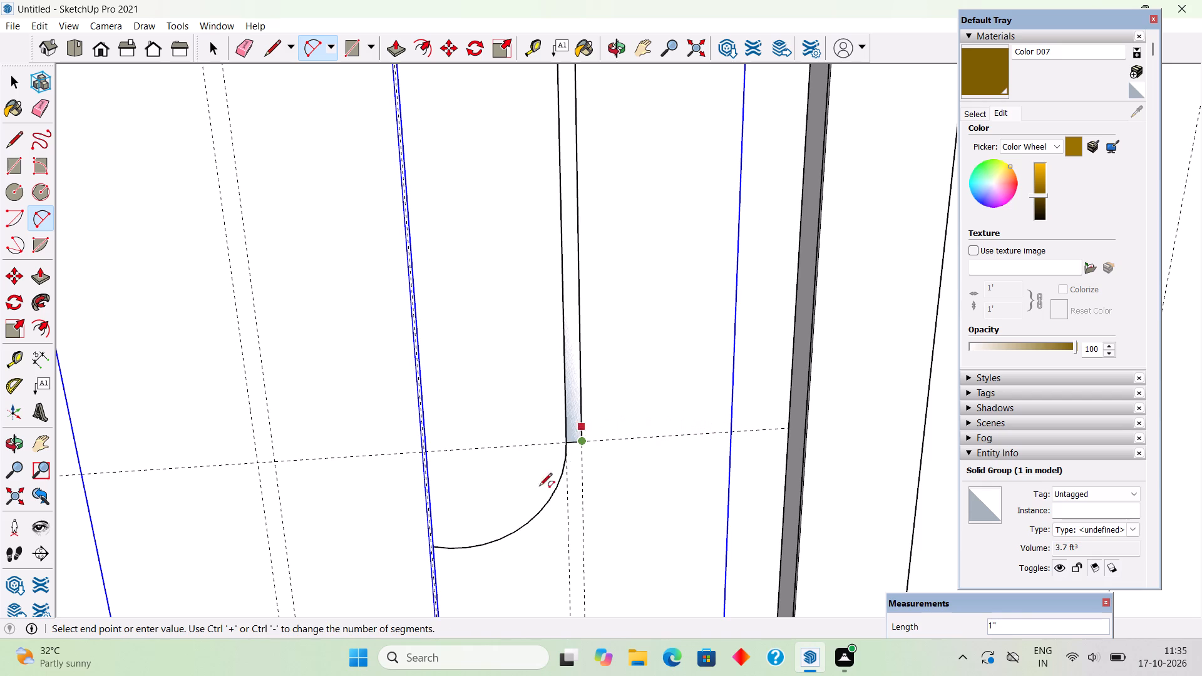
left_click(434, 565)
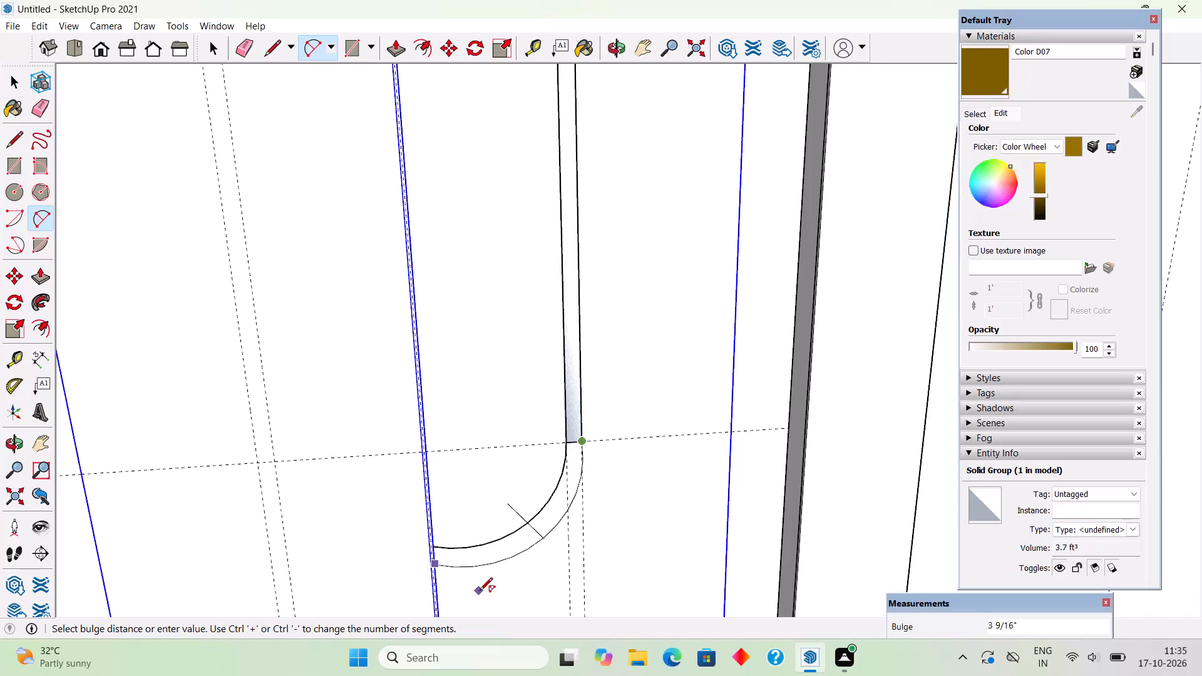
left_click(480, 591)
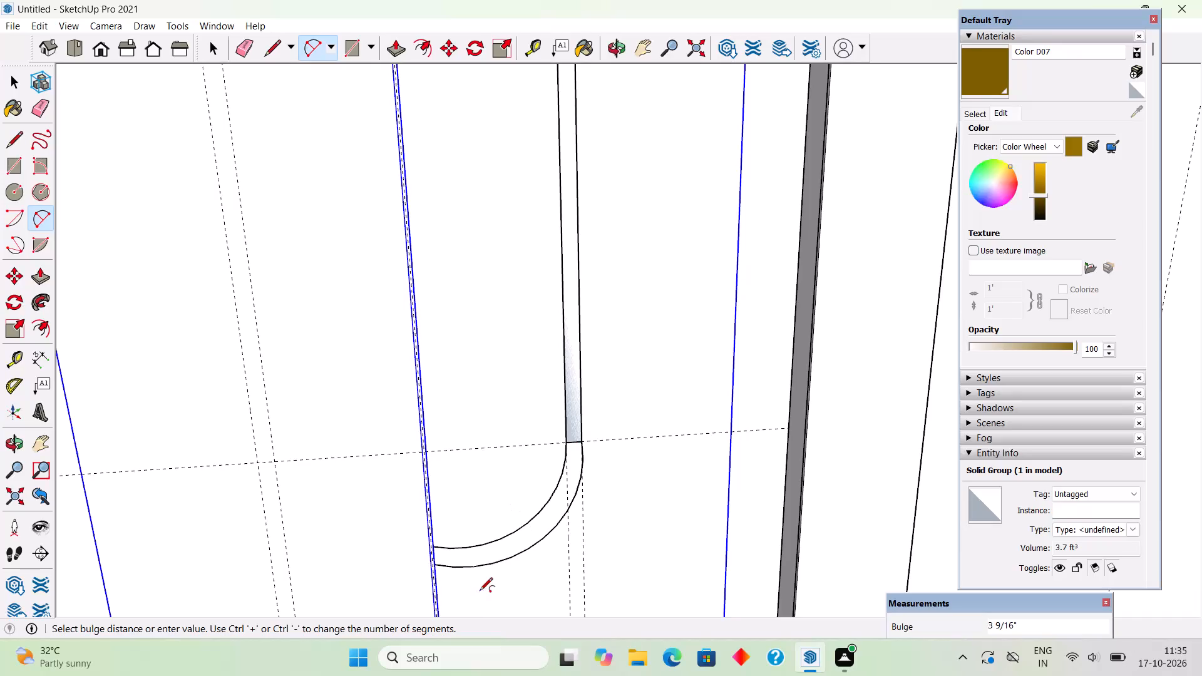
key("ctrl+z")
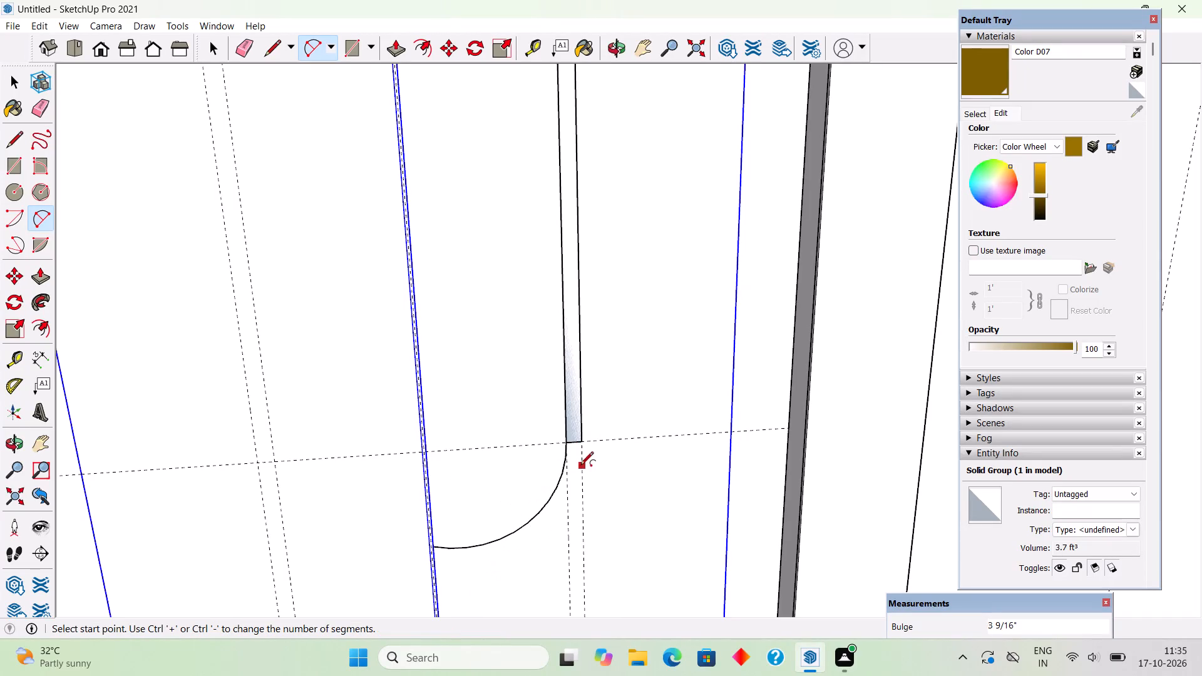
Draw a two-point arc from the strip rectangle's outer bottom corner down to the centre groove, with a bulge of about 3 5/16".
left_click(583, 446)
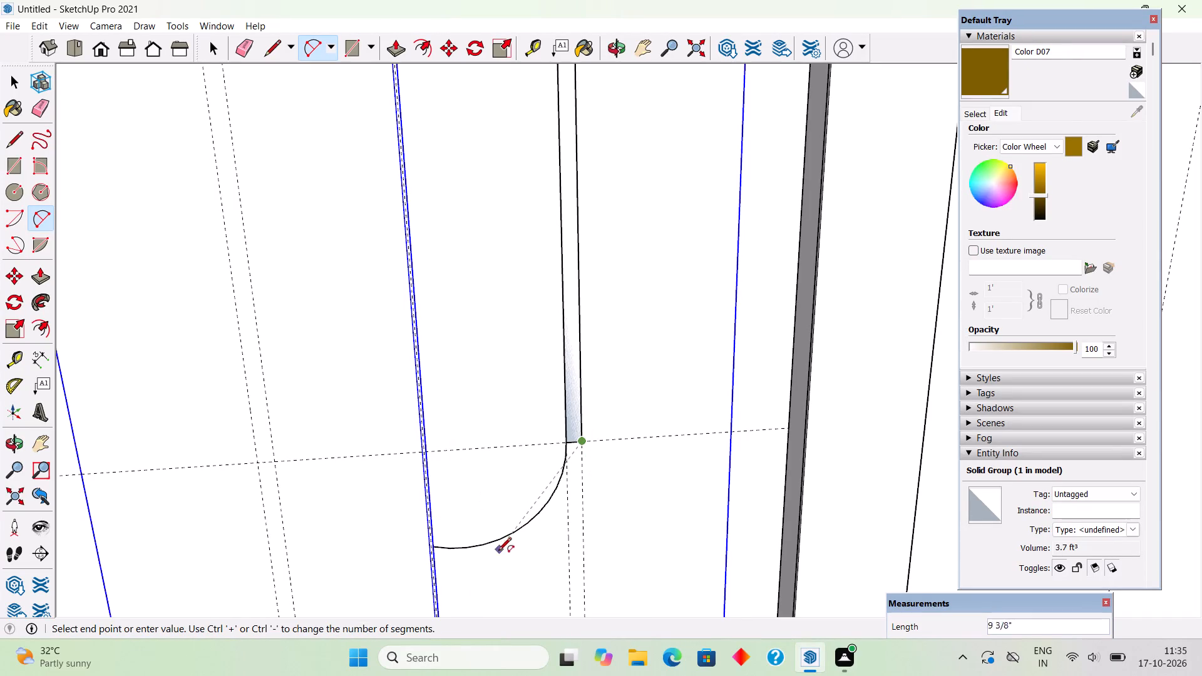
left_click(436, 561)
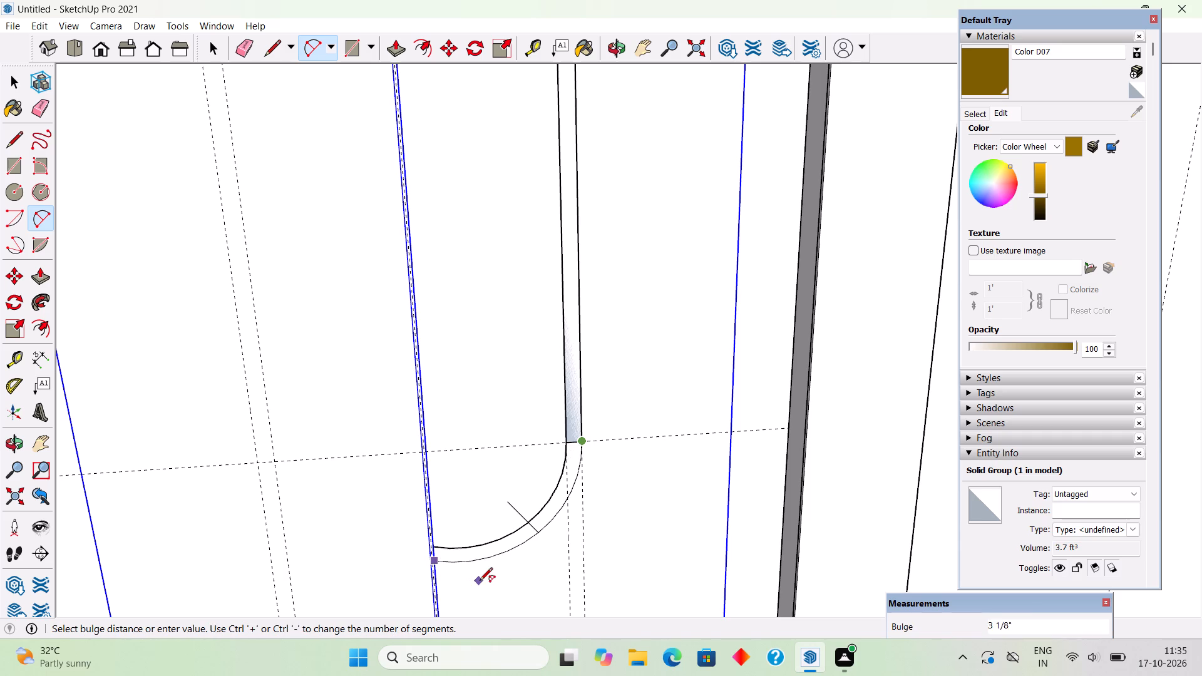
left_click(482, 581)
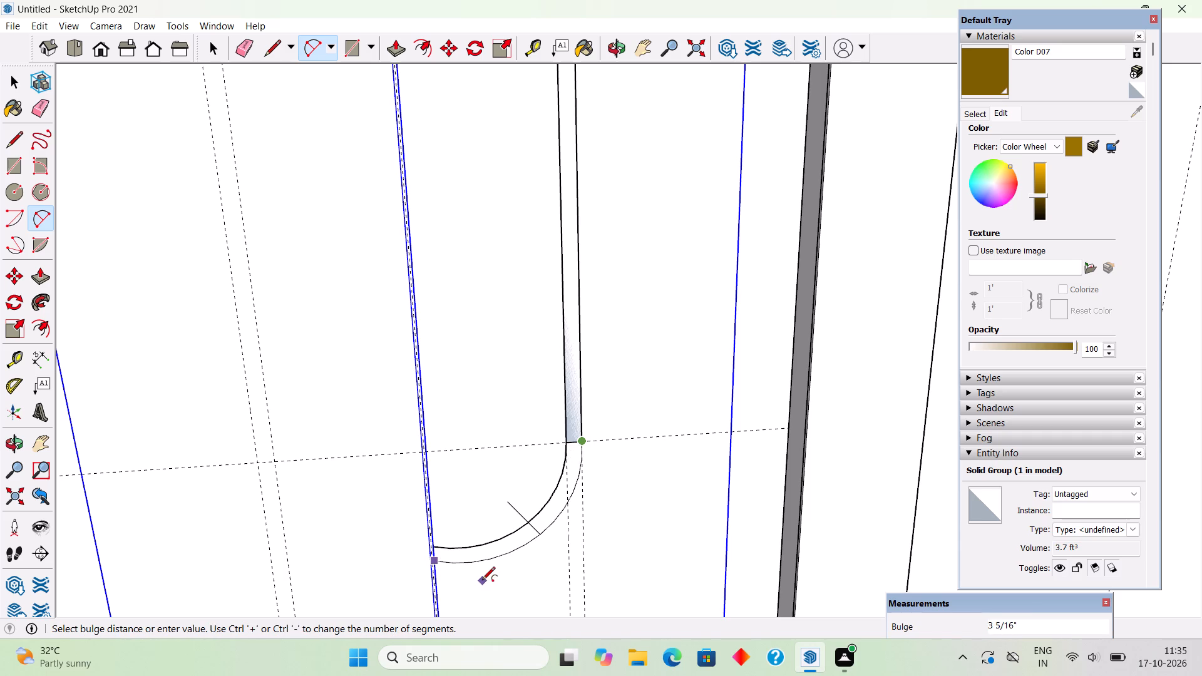
key("space")
Close the curved strip's end with a short line along the centre groove, joining the two arcs' endpoints.
scroll(412, 580, "up", 5)
scroll(346, 543, "up", 5)
scroll(444, 542, "up", 6)
key("l")
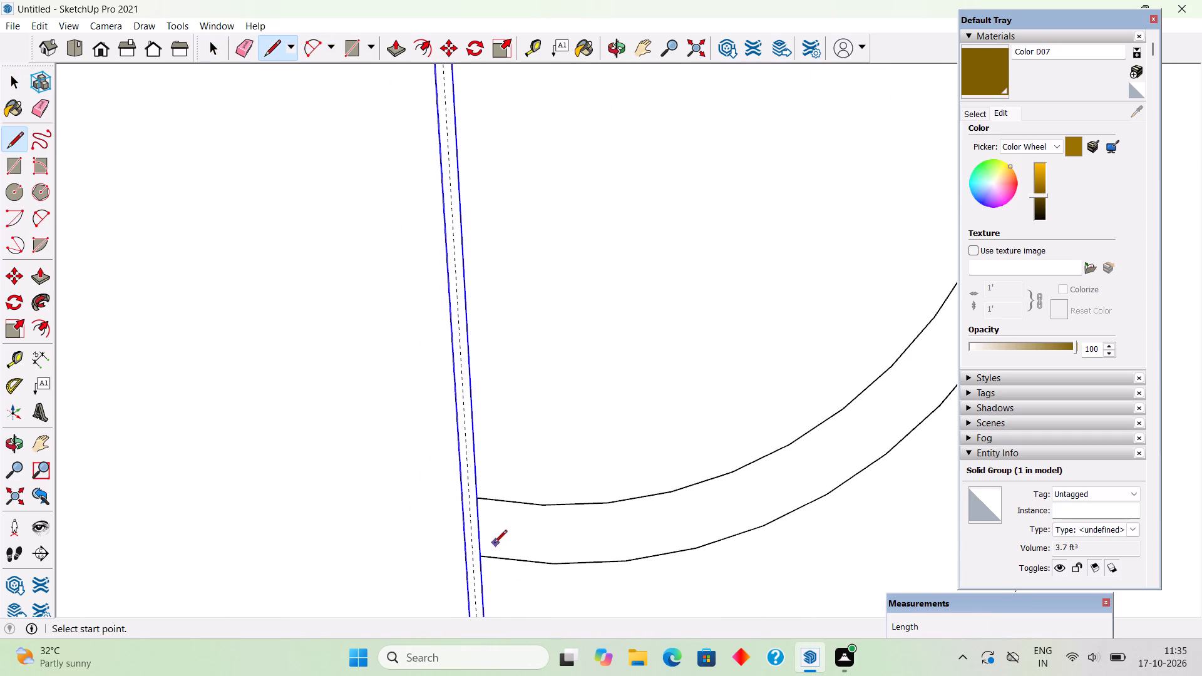
left_click(482, 553)
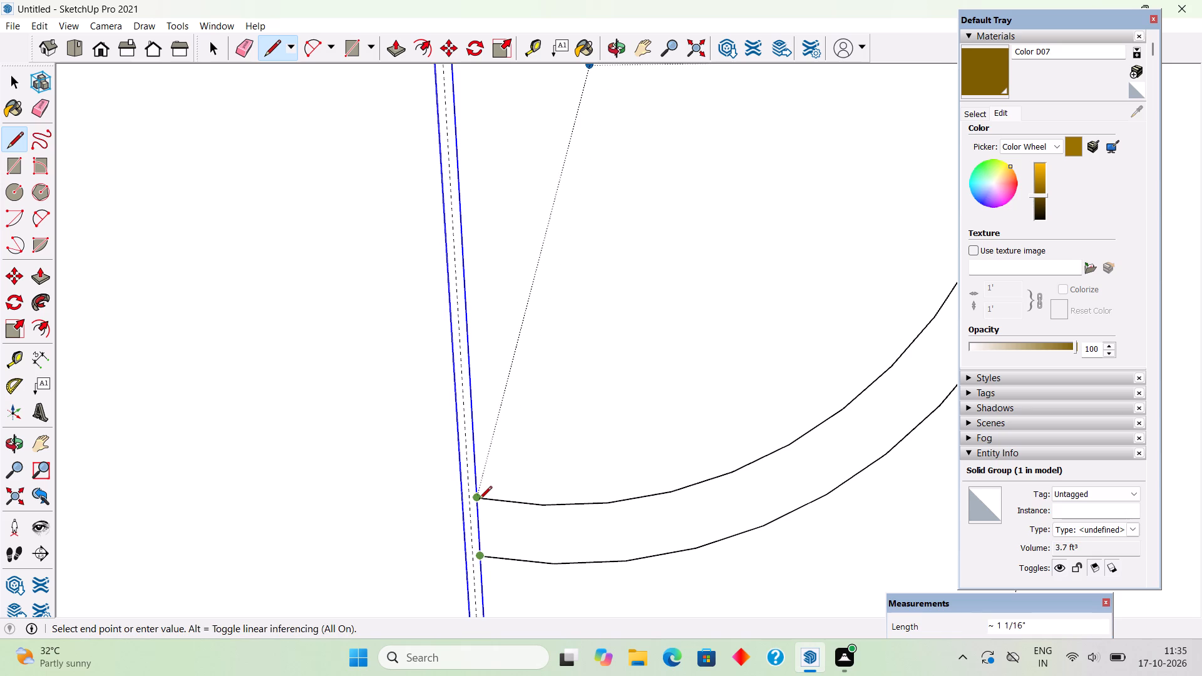
left_click(479, 500)
key("space")
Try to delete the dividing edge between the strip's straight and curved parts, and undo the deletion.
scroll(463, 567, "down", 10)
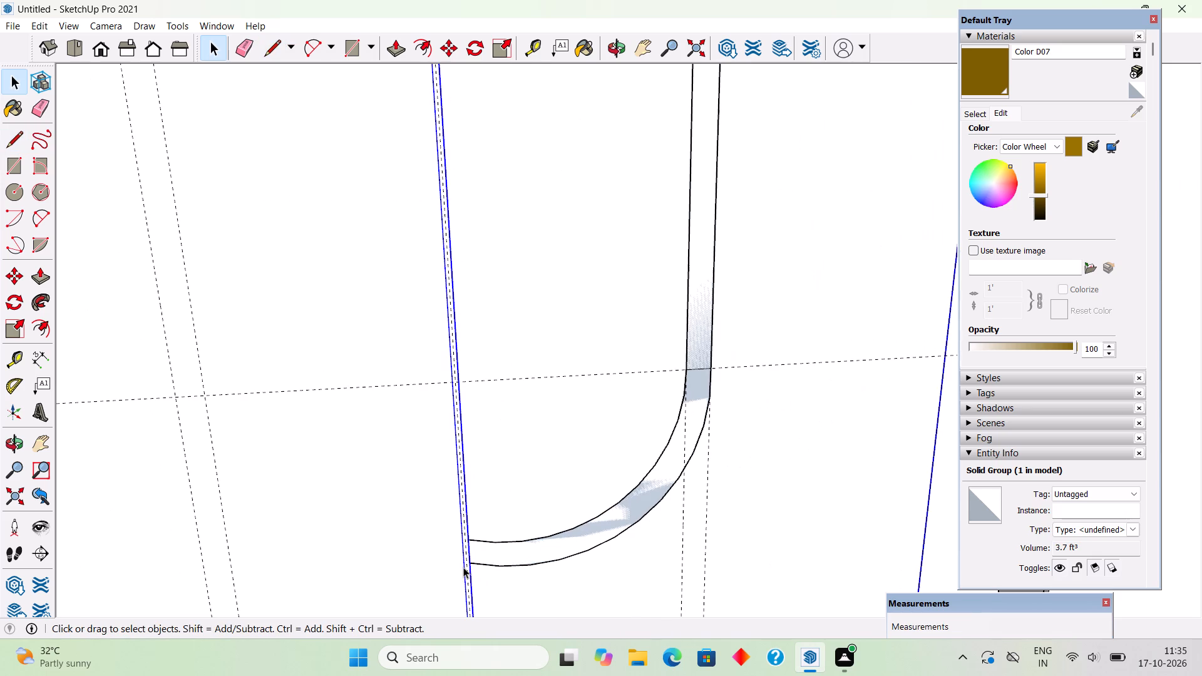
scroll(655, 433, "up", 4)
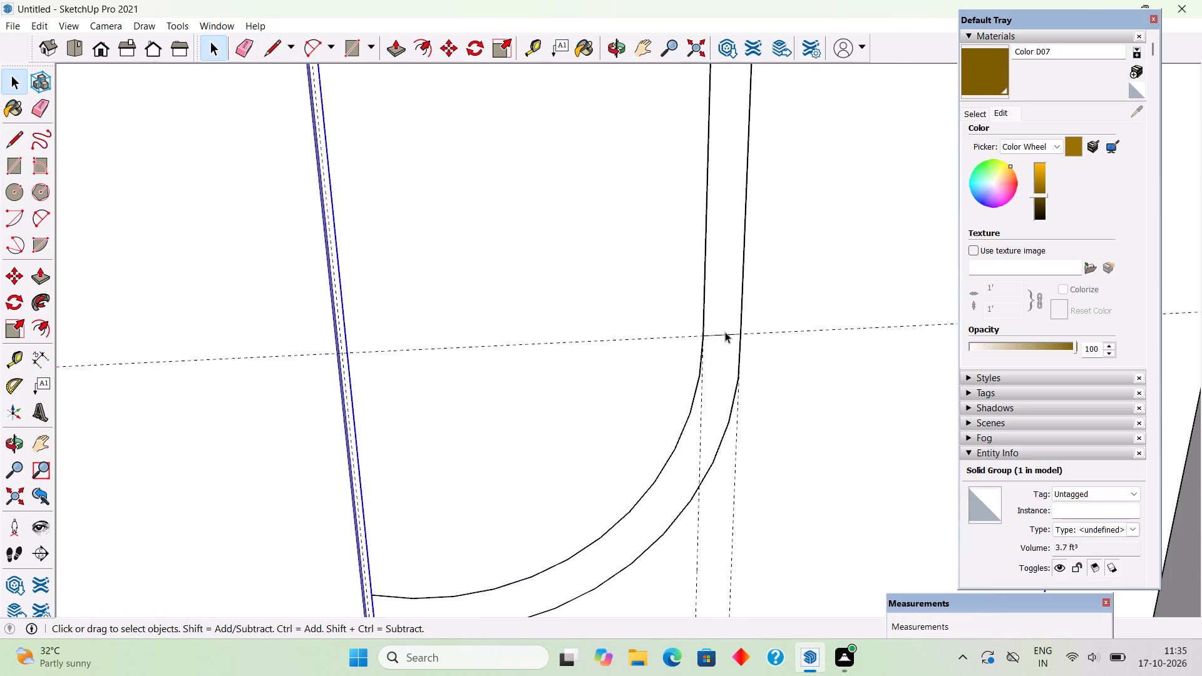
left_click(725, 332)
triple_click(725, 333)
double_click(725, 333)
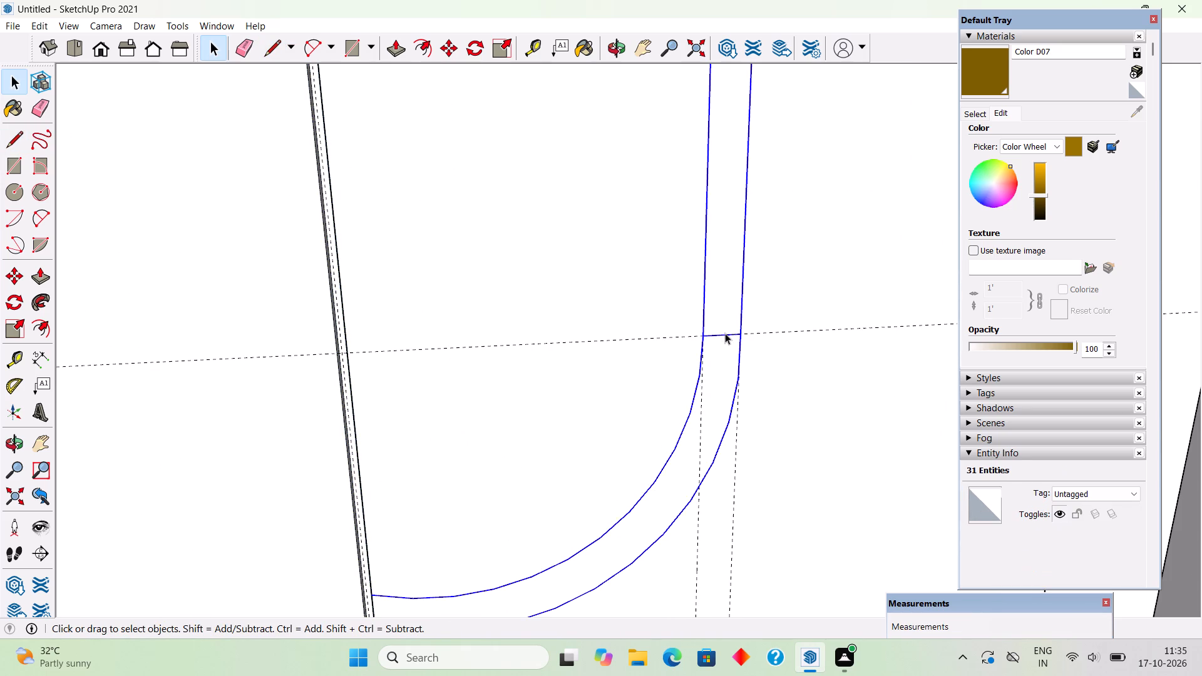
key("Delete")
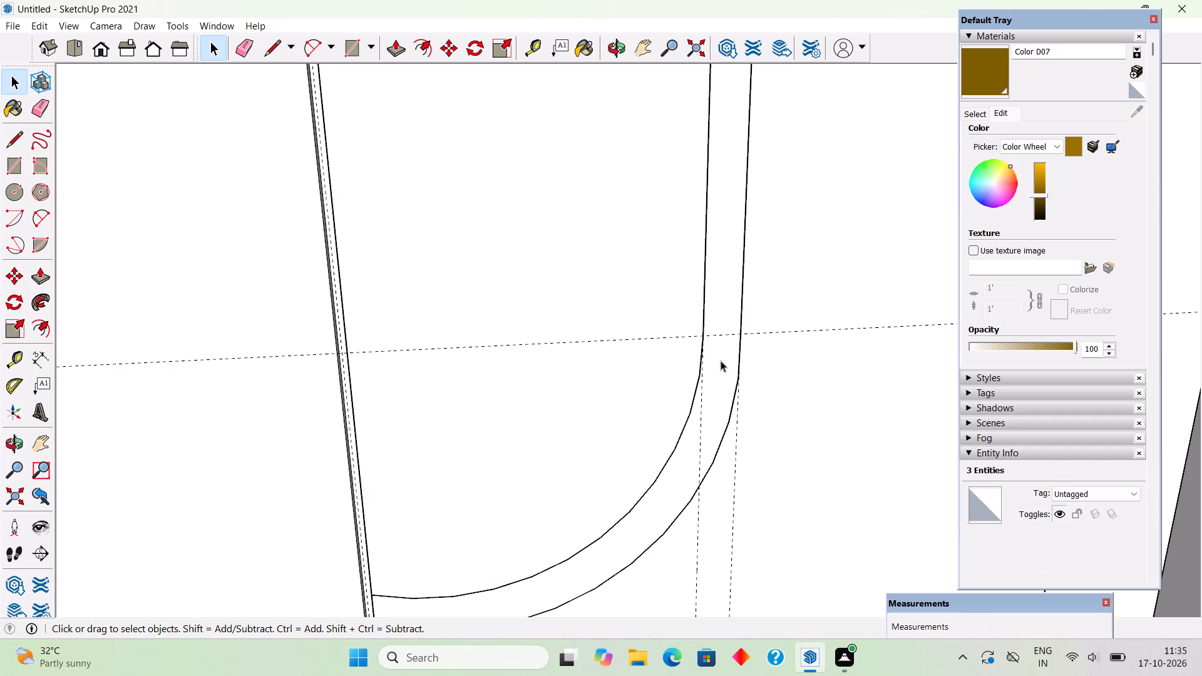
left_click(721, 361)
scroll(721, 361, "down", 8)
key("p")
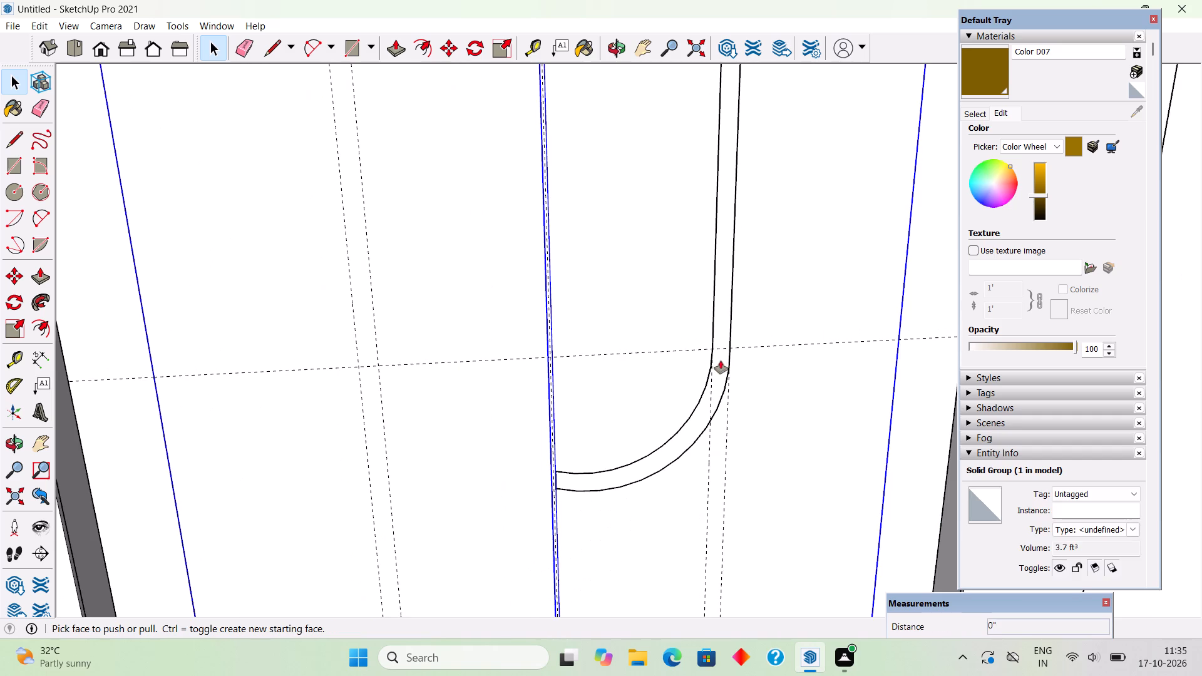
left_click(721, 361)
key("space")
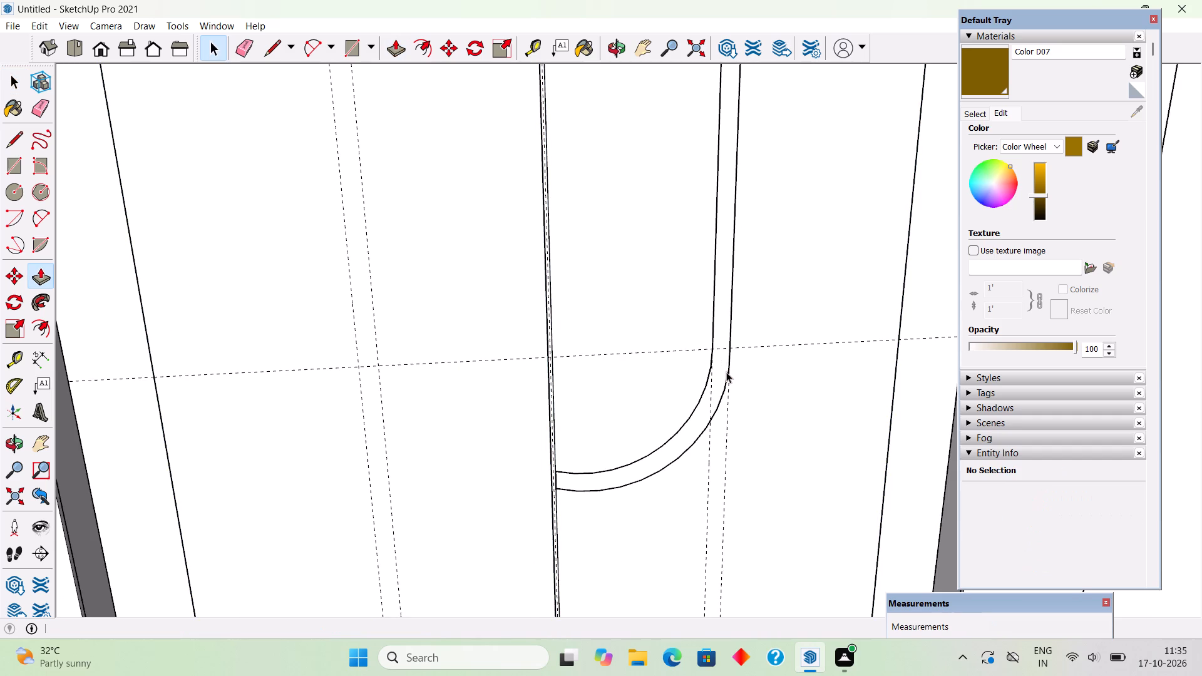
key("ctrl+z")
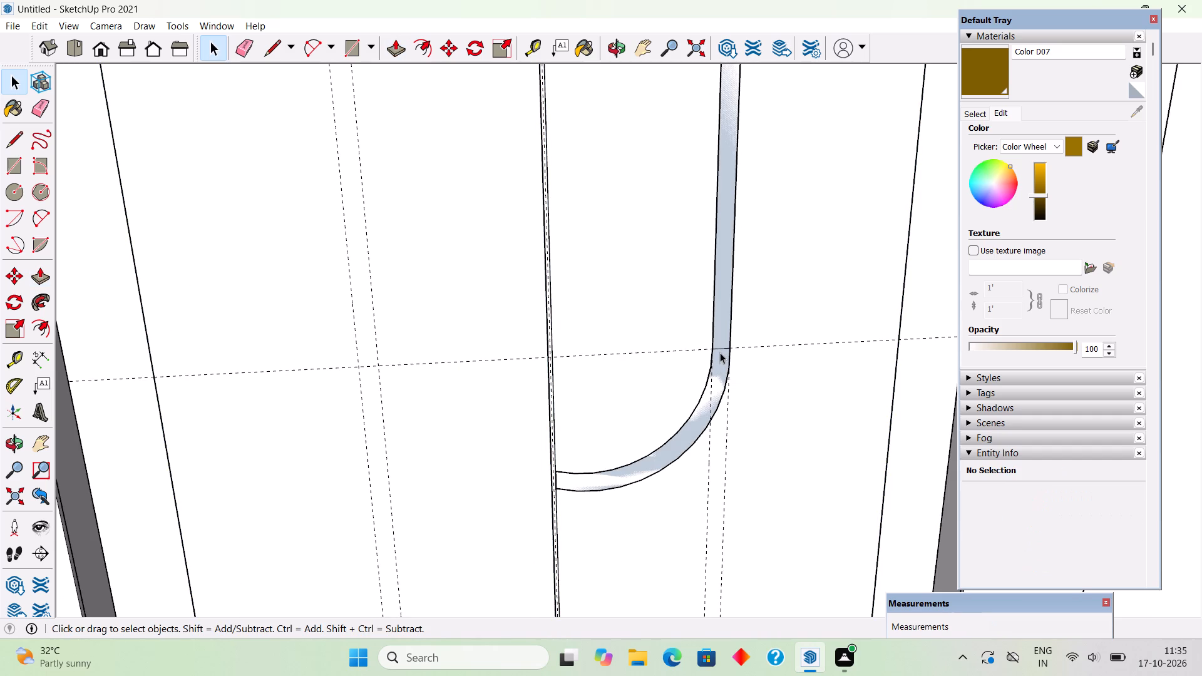
Pull both the curved and the straight faces of the decorative strip out 0.3" from the door.
key("p")
left_click(720, 352)
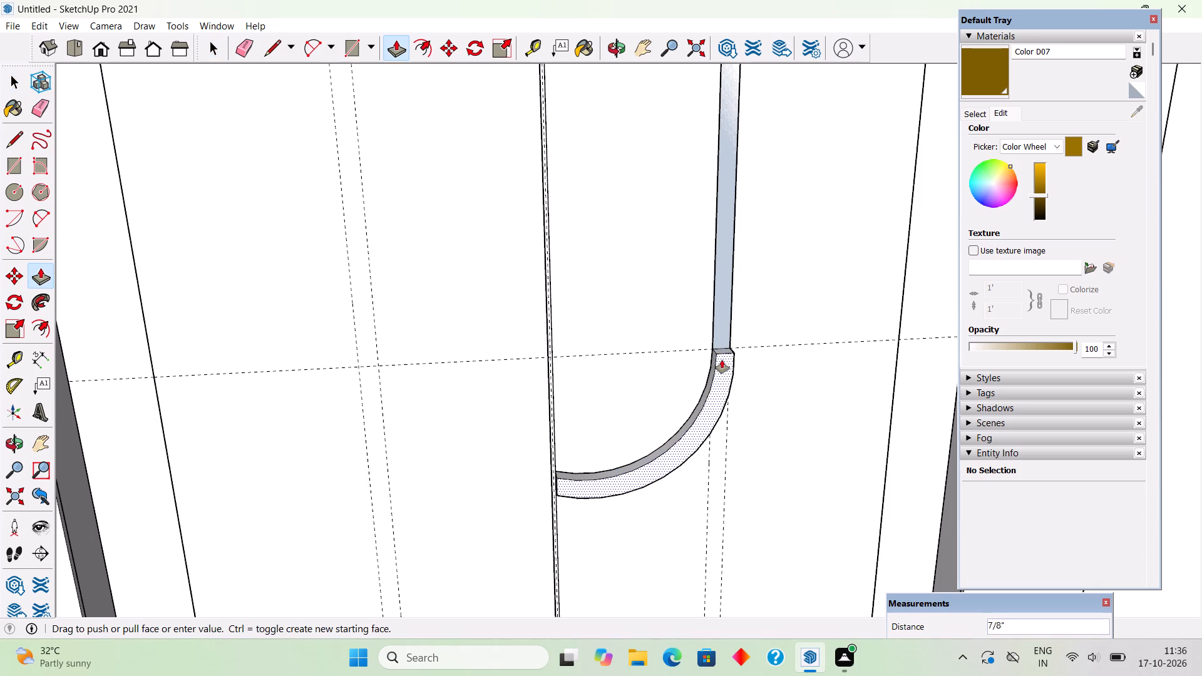
type(".3\"")
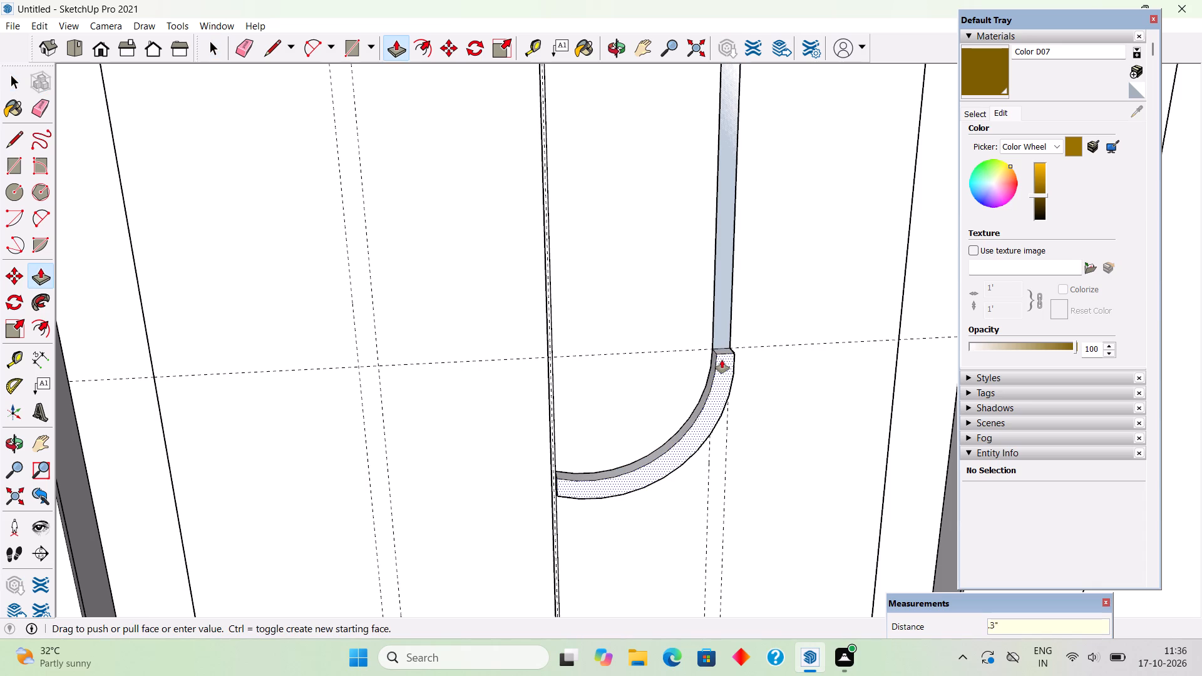
key("Return")
double_click(727, 328)
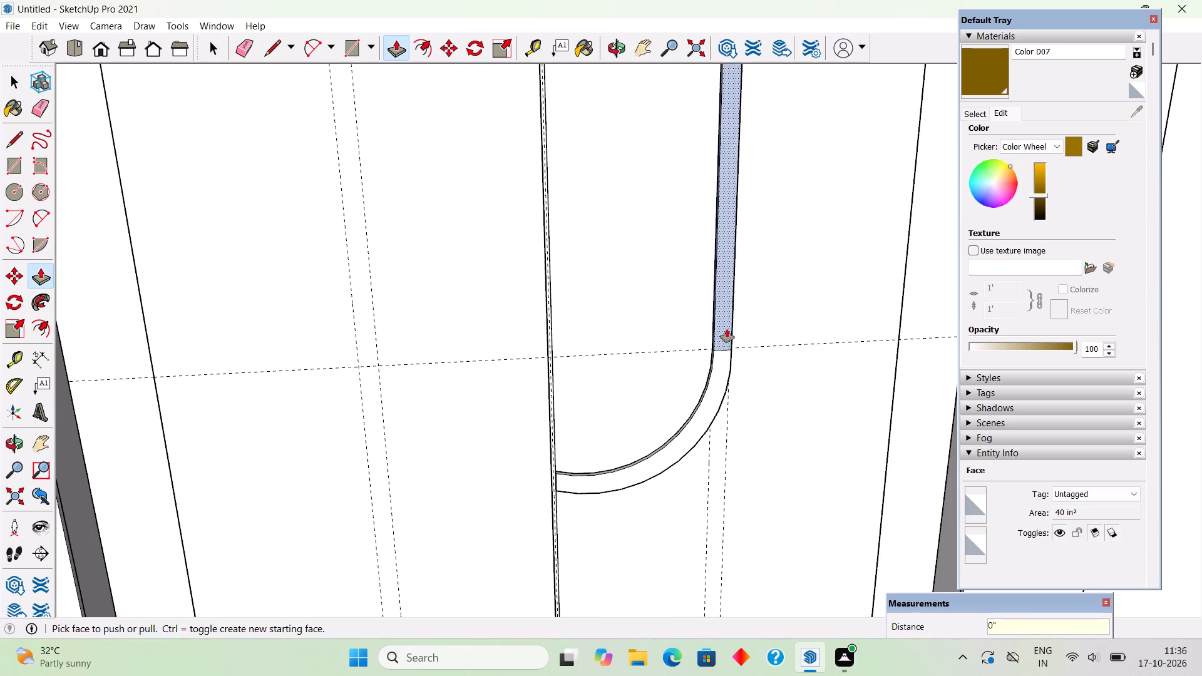
Make the complete extruded strip, straight and curved parts together, into a group and deselect it.
key("space")
triple_click(726, 353)
right_click(726, 353)
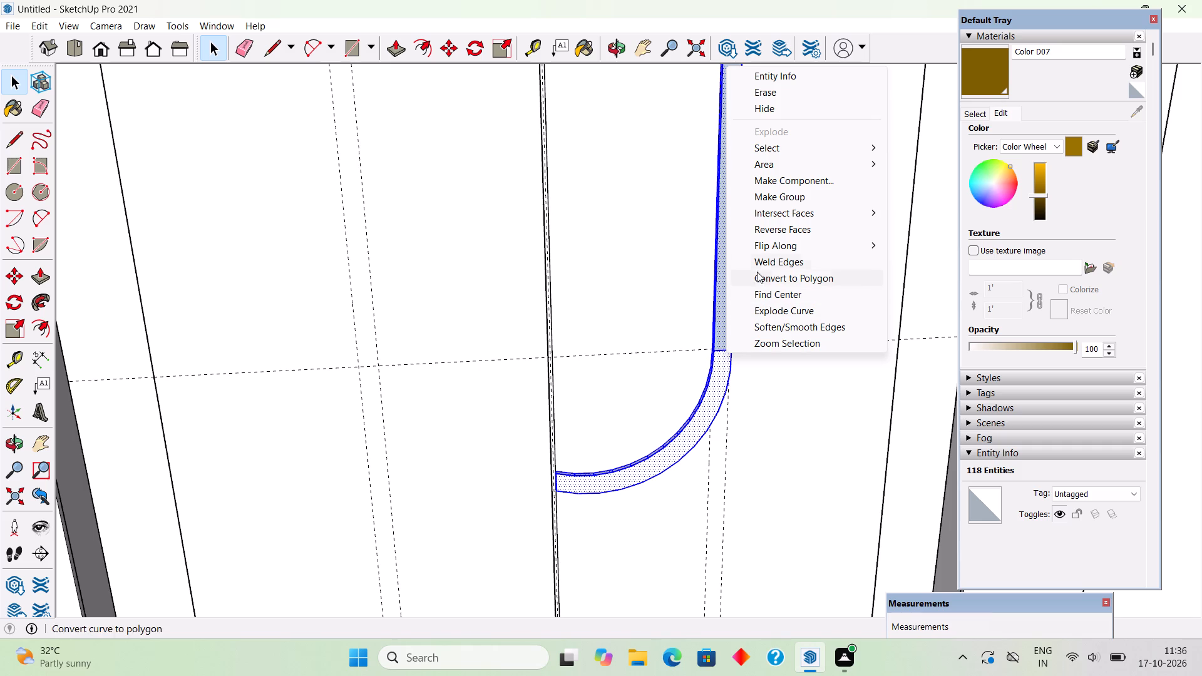
left_click(768, 194)
scroll(769, 284, "down", 18)
scroll(768, 284, "down", 3)
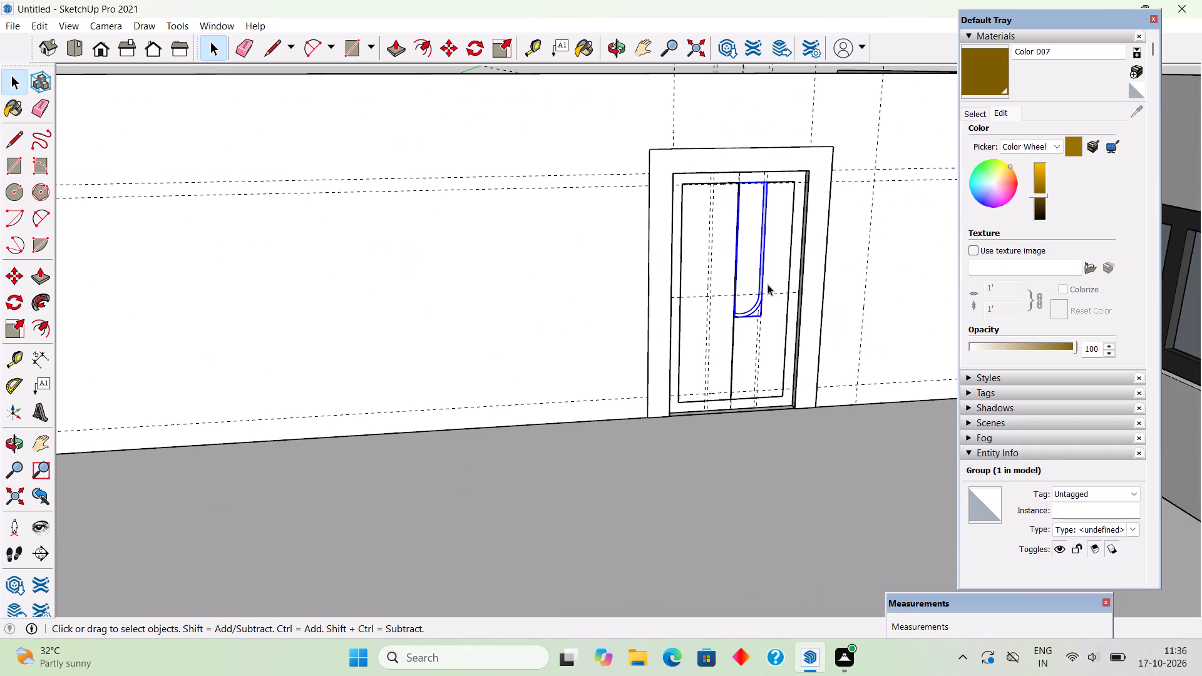
scroll(756, 310, "down", 2)
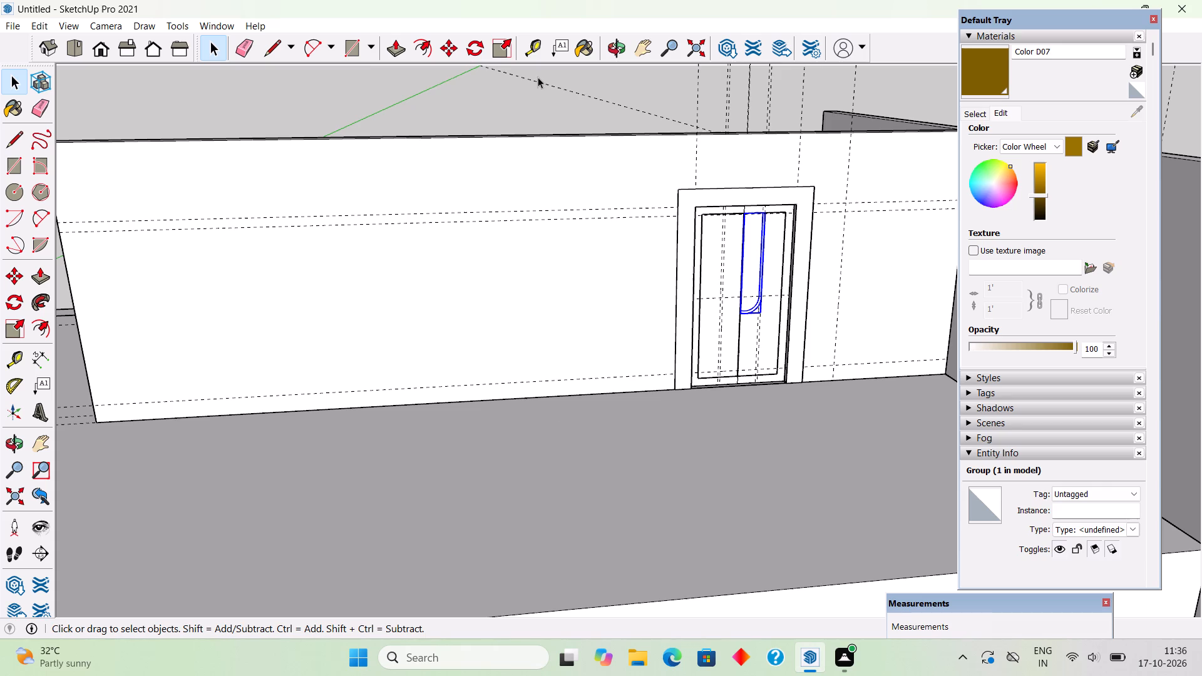
left_click(522, 116)
Draw a 1" by 3' 4" rectangle between the left-hand pair of vertical guides, from the inner panel's bottom edge to the mid-height guide.
scroll(615, 243, "up", 4)
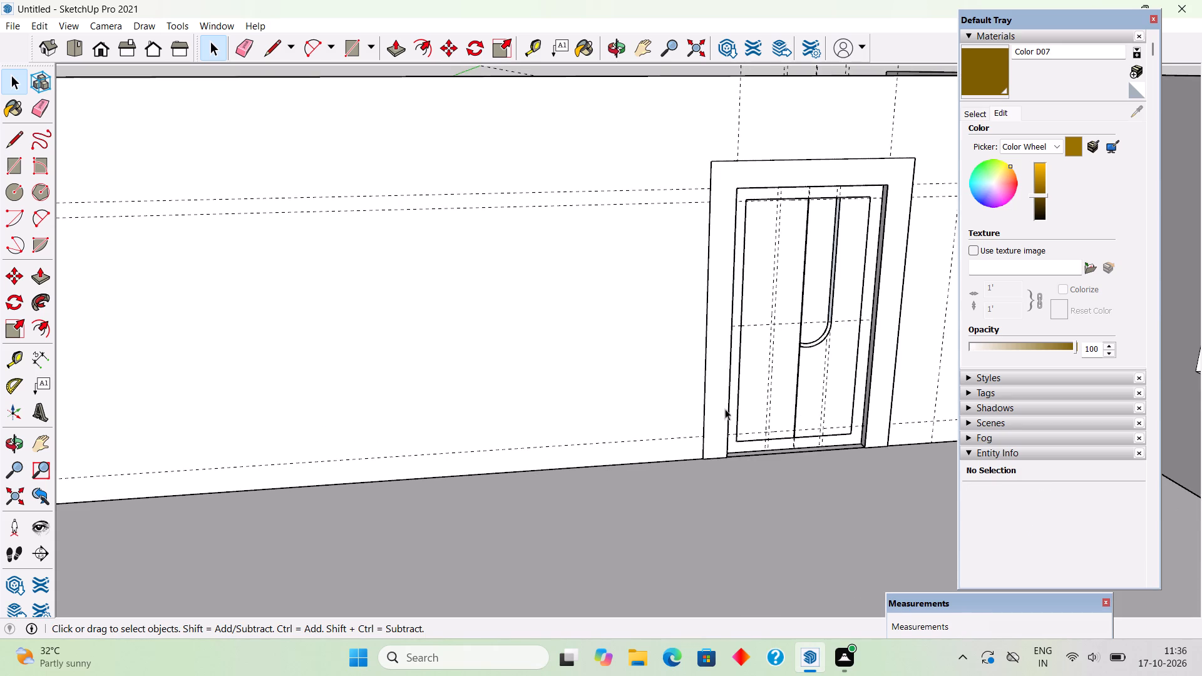
scroll(798, 504, "down", 2)
scroll(907, 477, "up", 4)
middle_click_drag(826, 344, 768, 273)
scroll(768, 273, "up", 3)
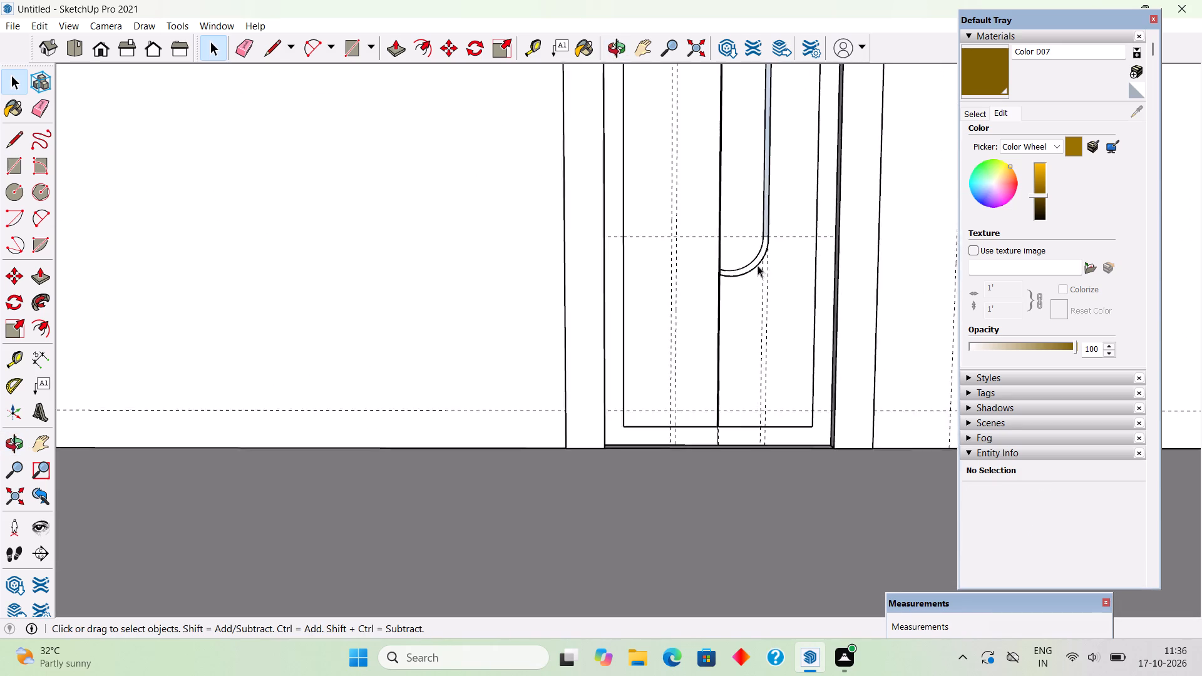
scroll(758, 265, "up", 1)
middle_click_drag(757, 274, 770, 317)
scroll(770, 317, "up", 2)
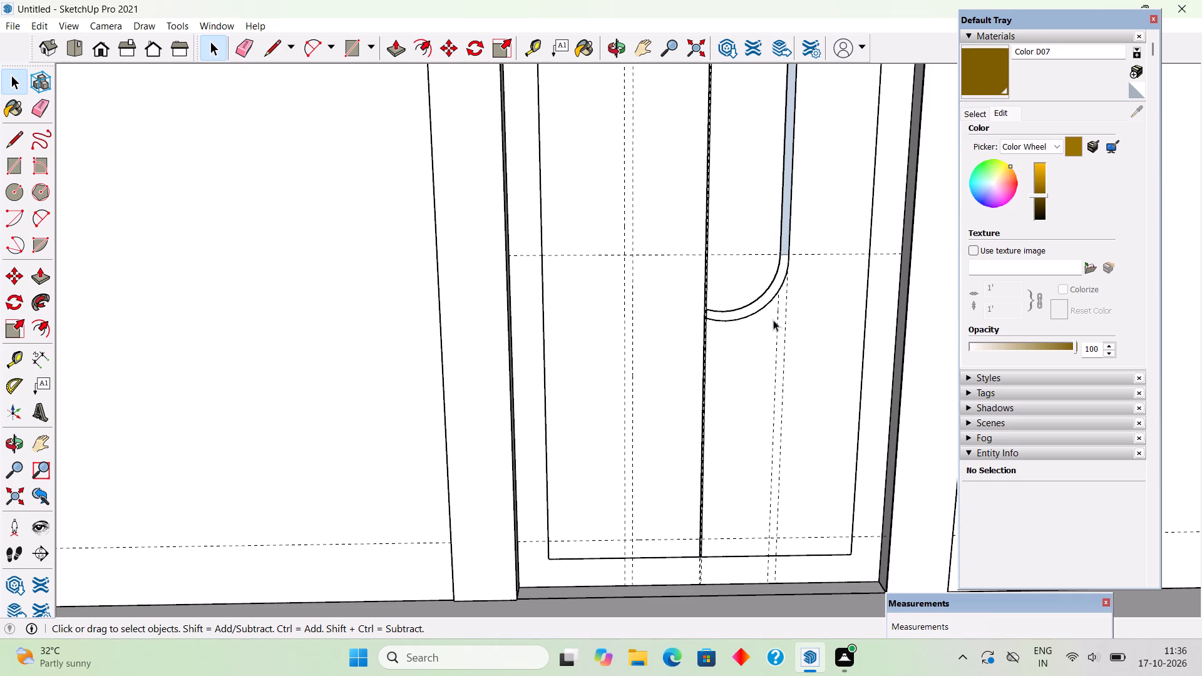
middle_click_drag(831, 379, 842, 383)
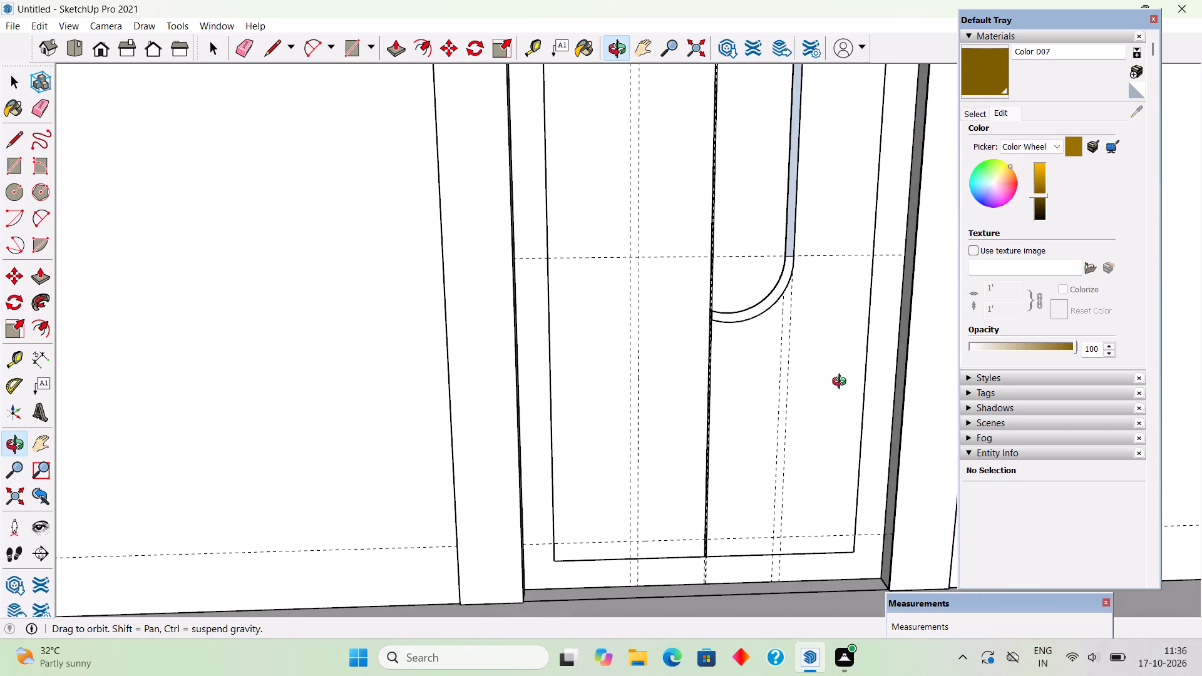
middle_click_drag(842, 383, 844, 384)
key("l")
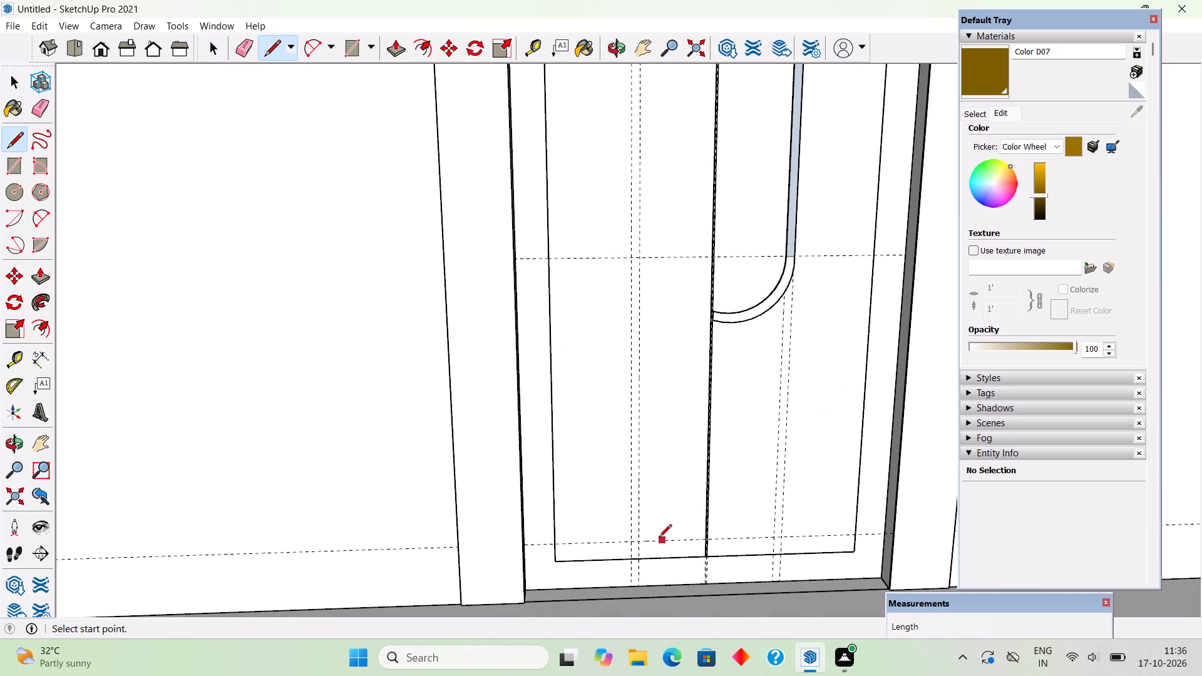
scroll(646, 546, "up", 4)
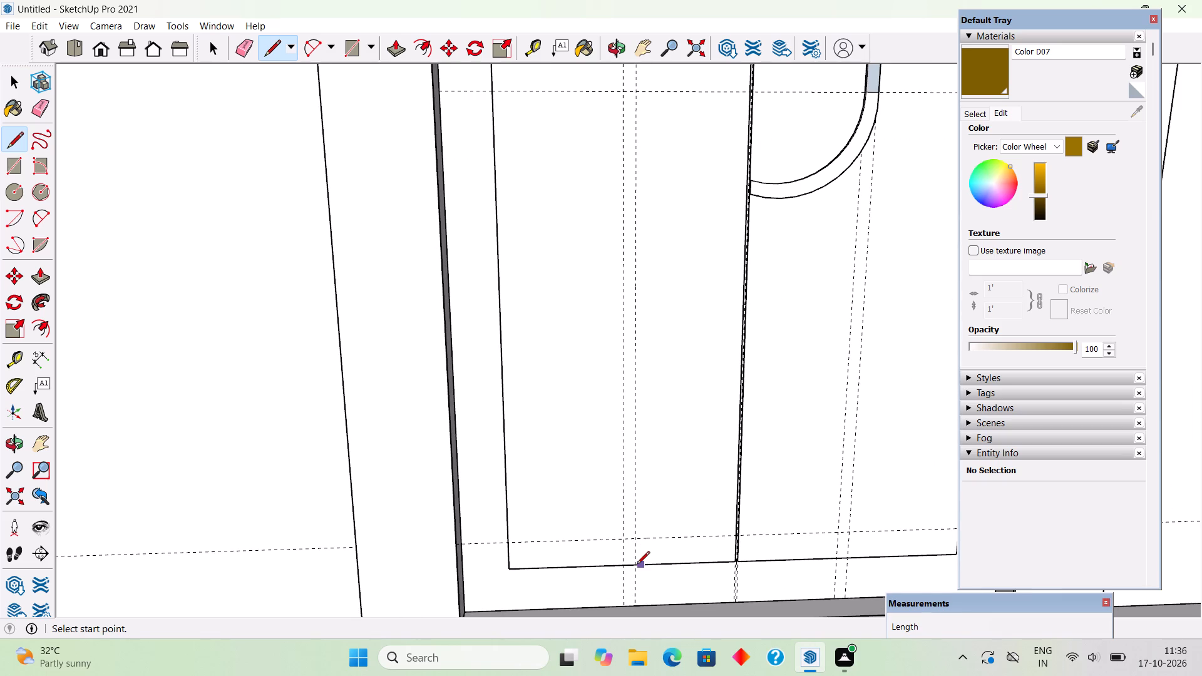
key("r")
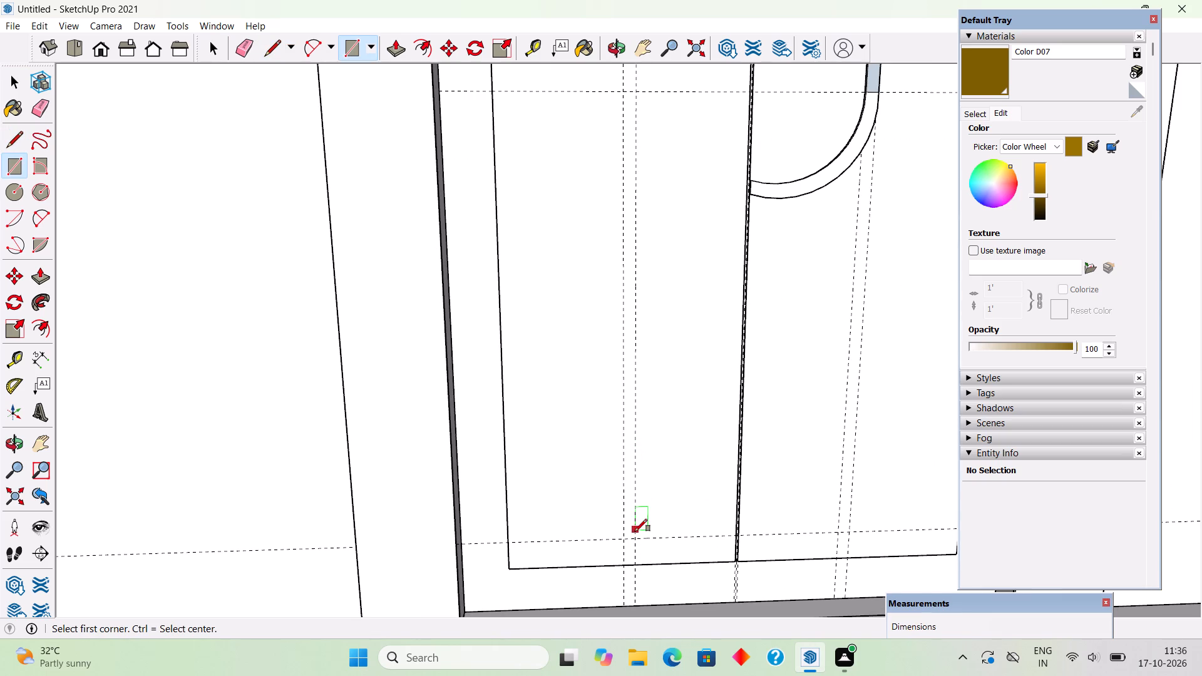
left_click(634, 566)
scroll(619, 392, "down", 3)
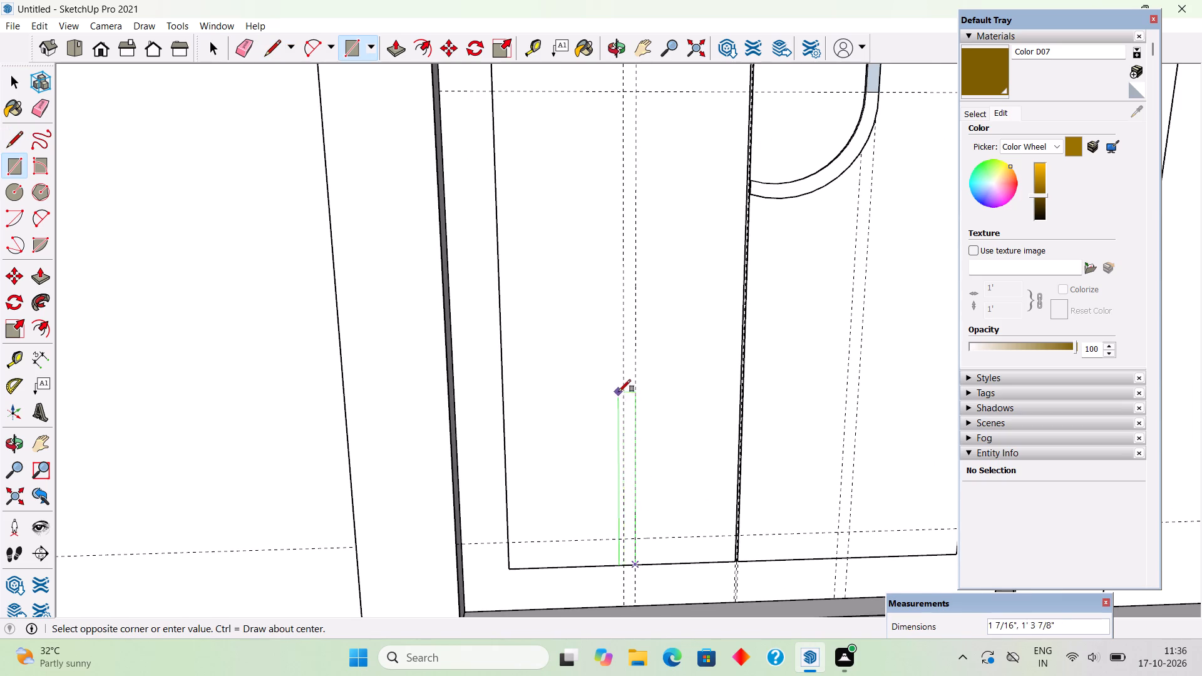
scroll(619, 392, "down", 1)
scroll(631, 179, "up", 3)
left_click(619, 191)
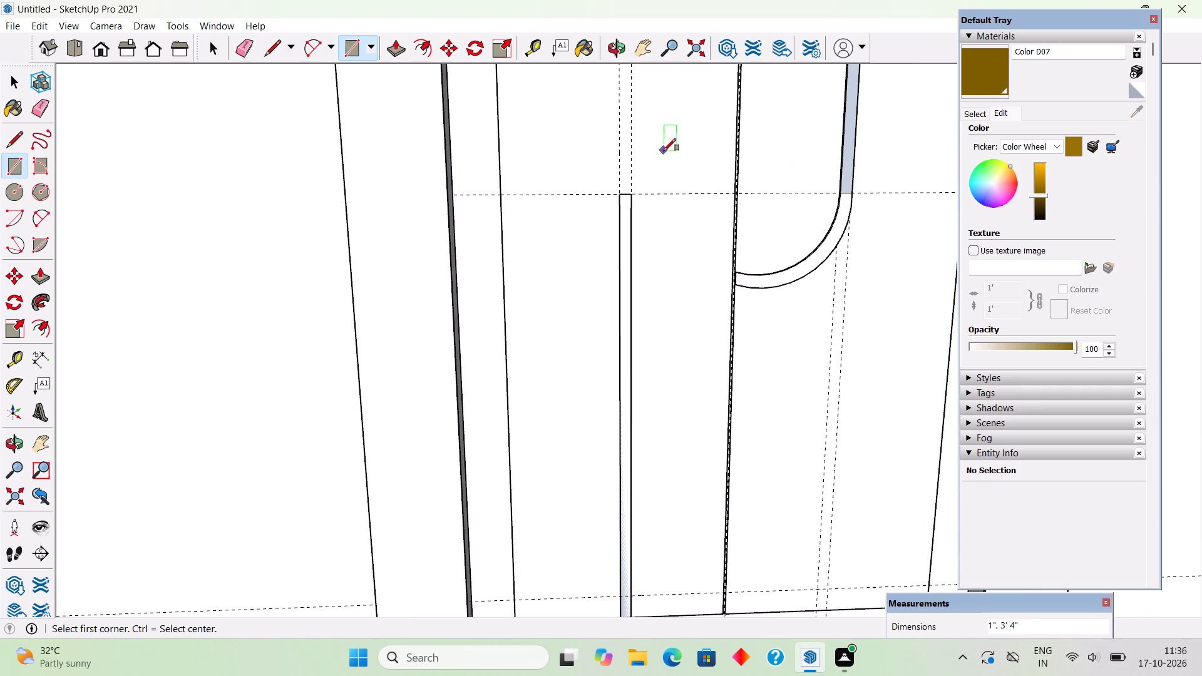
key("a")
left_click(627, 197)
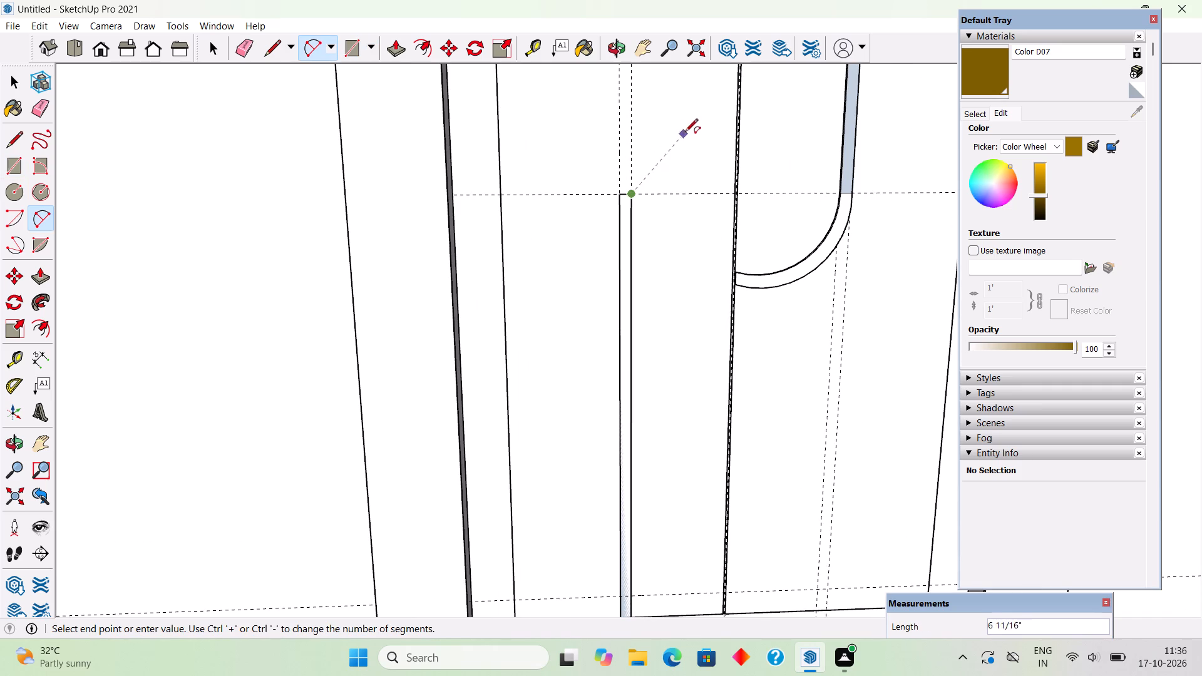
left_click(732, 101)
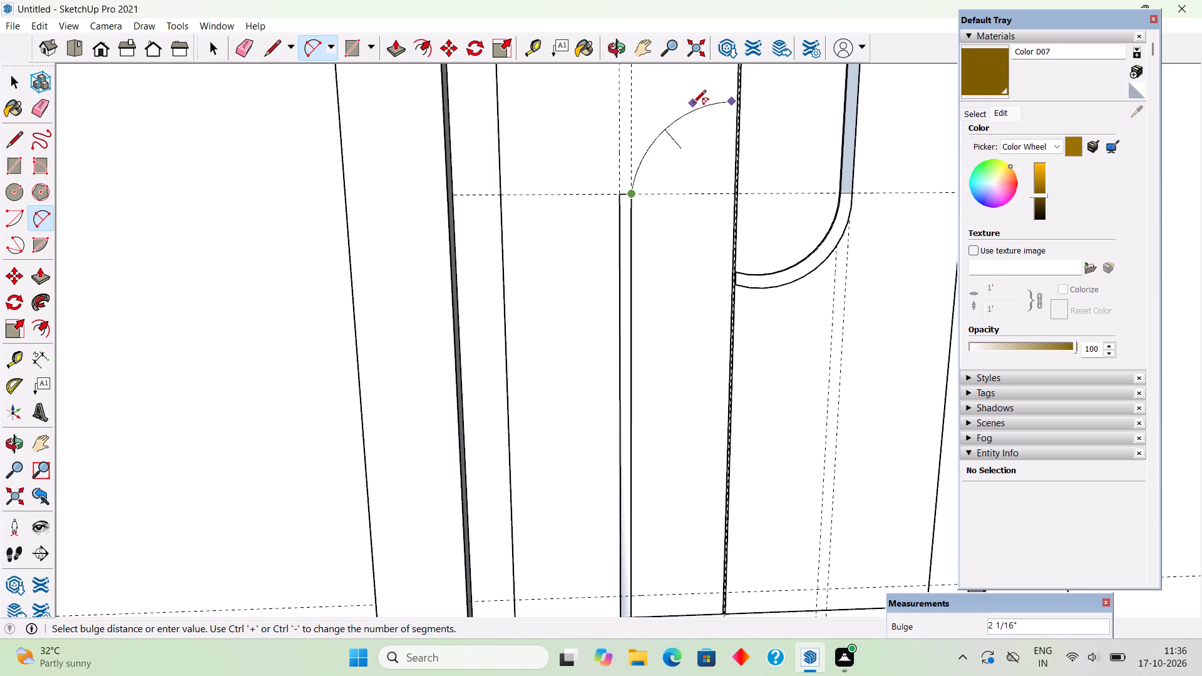
Draw a two-point arc from the new rectangle's inner top corner up to the centre groove, with a bulge of about 2 3/4".
key("a")
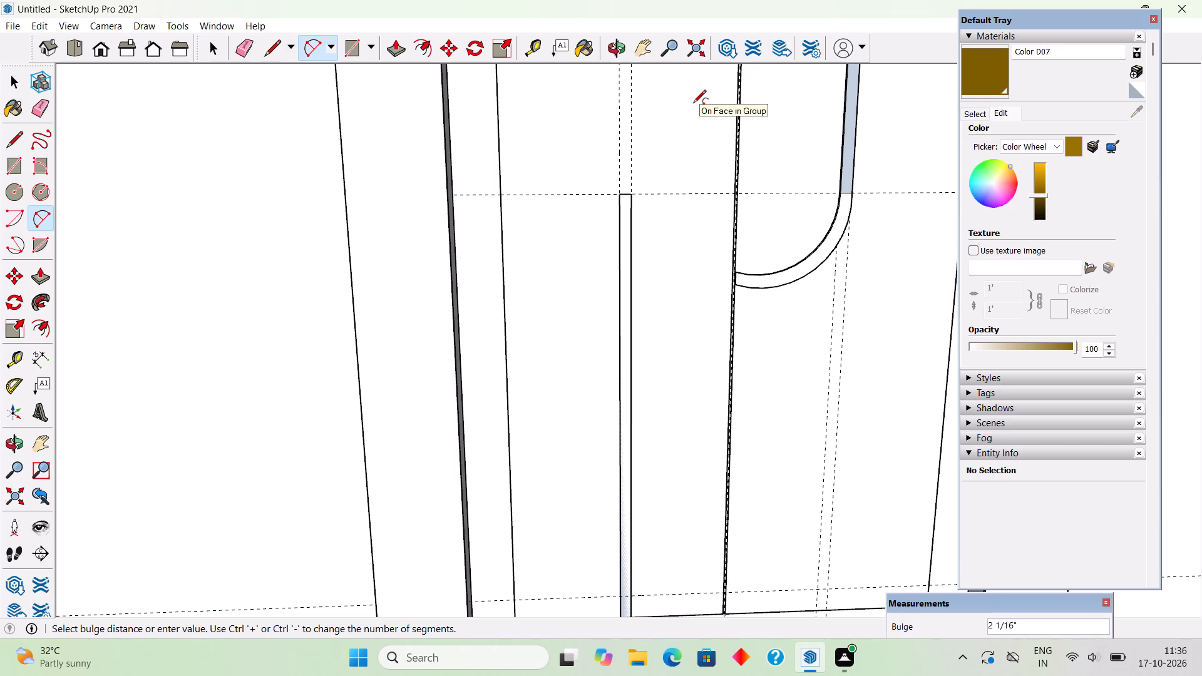
left_click(630, 198)
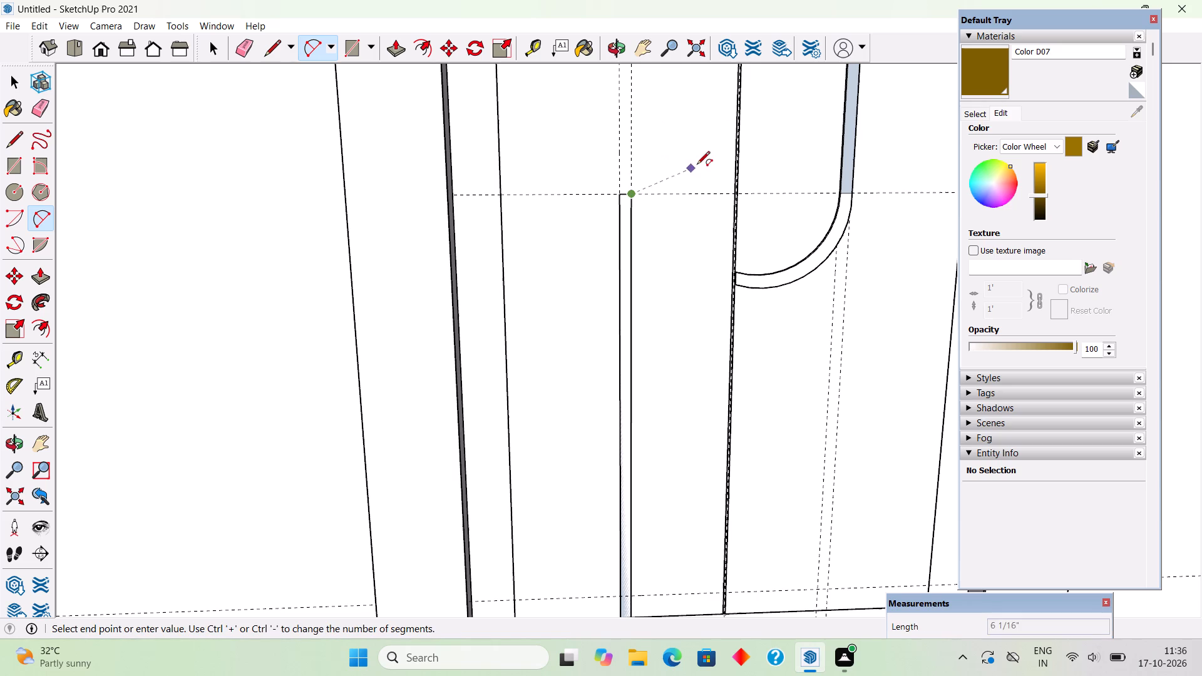
left_click(736, 121)
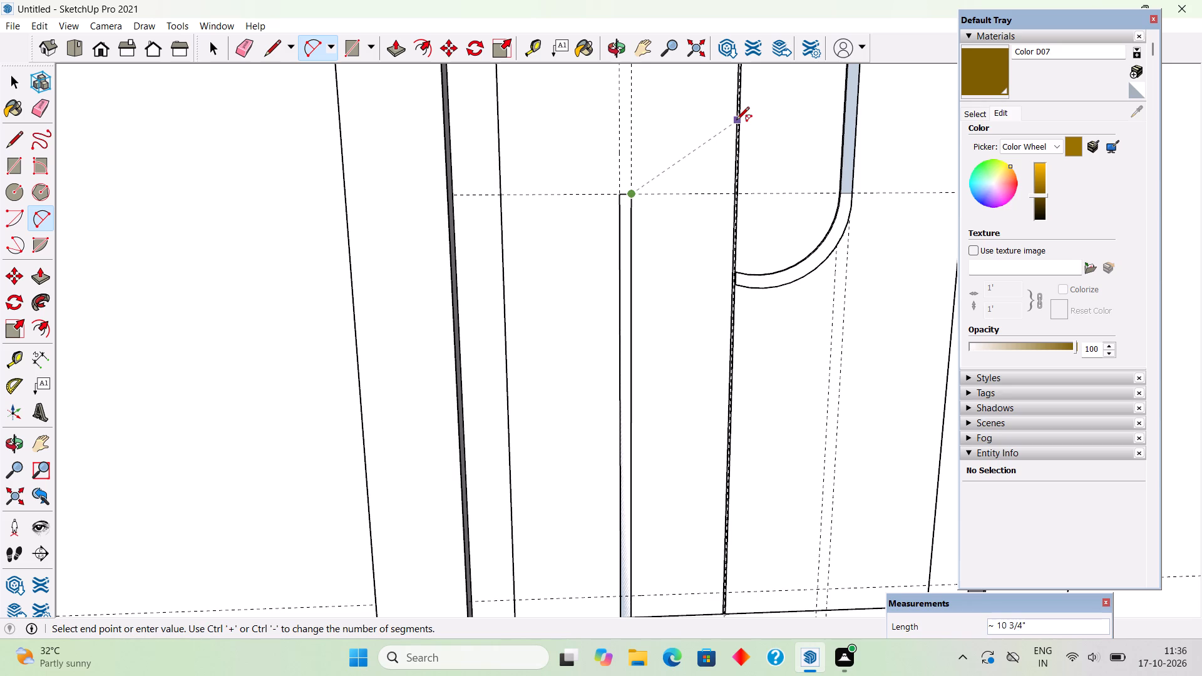
left_click(707, 101)
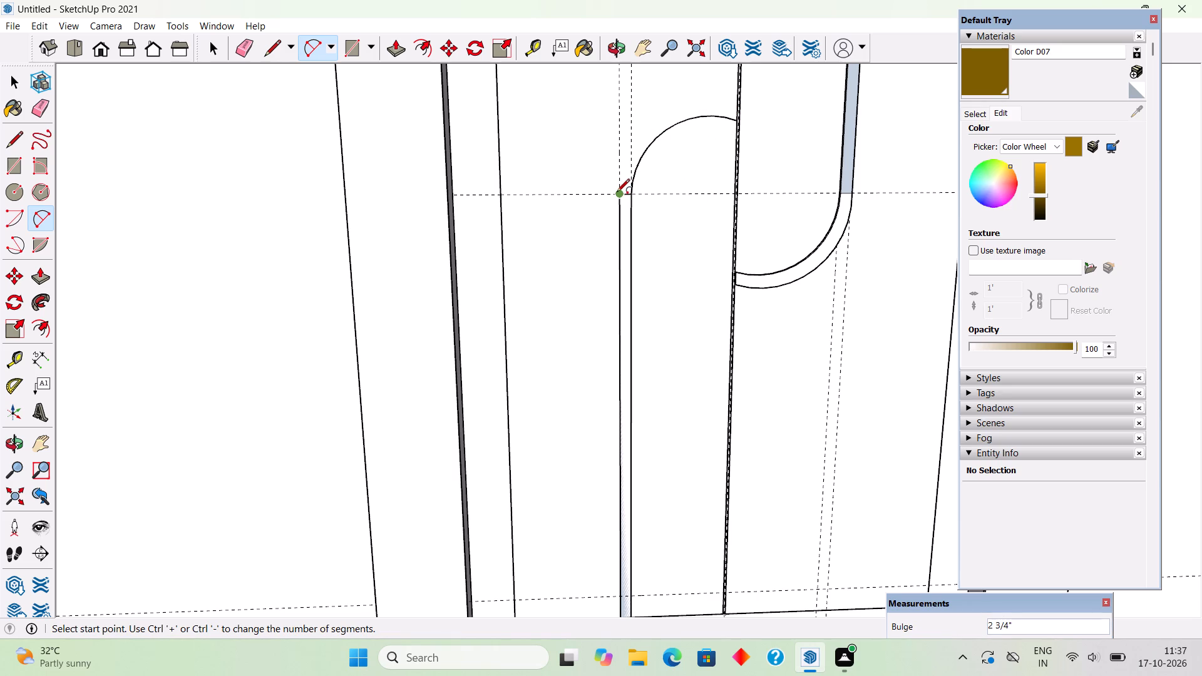
Draw a second two-point arc from the rectangle's outer top corner to the centre groove with a bulge of about 3".
left_click(617, 193)
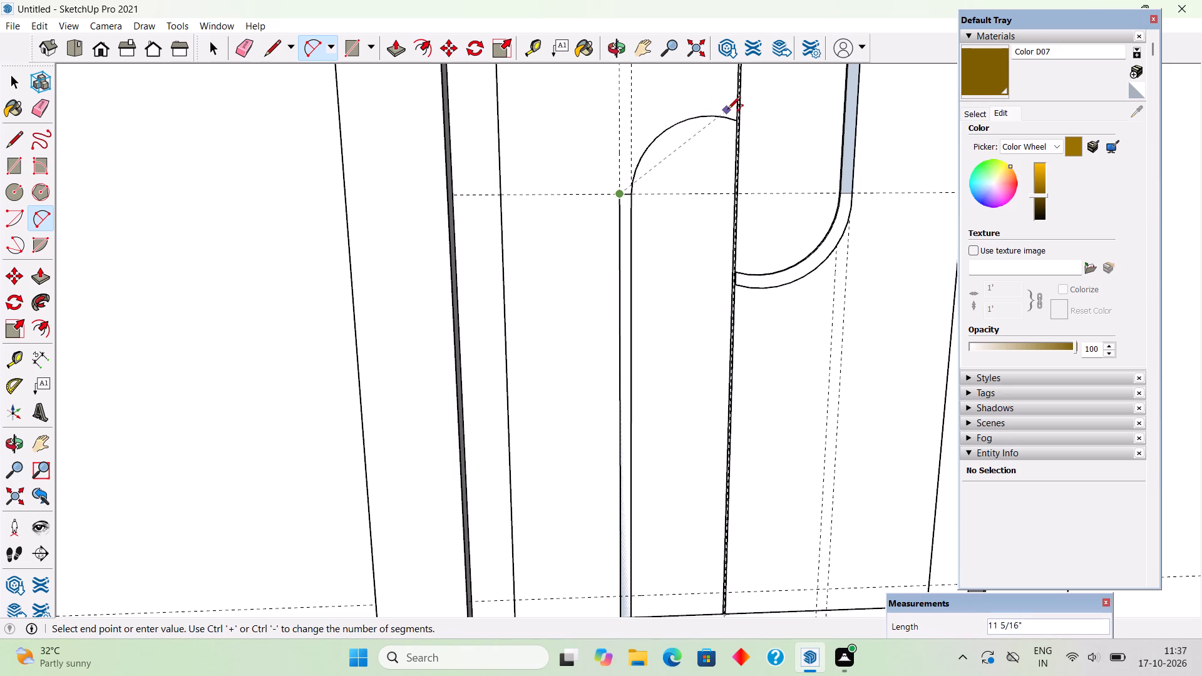
left_click(736, 111)
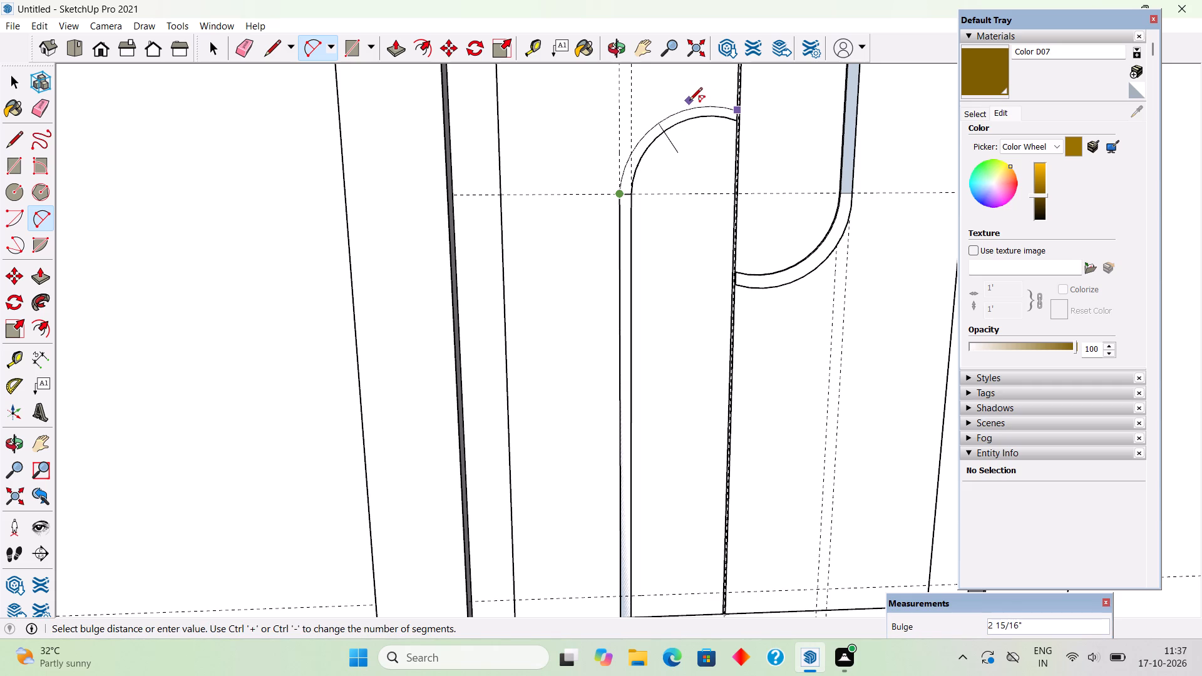
scroll(689, 101, "up", 4)
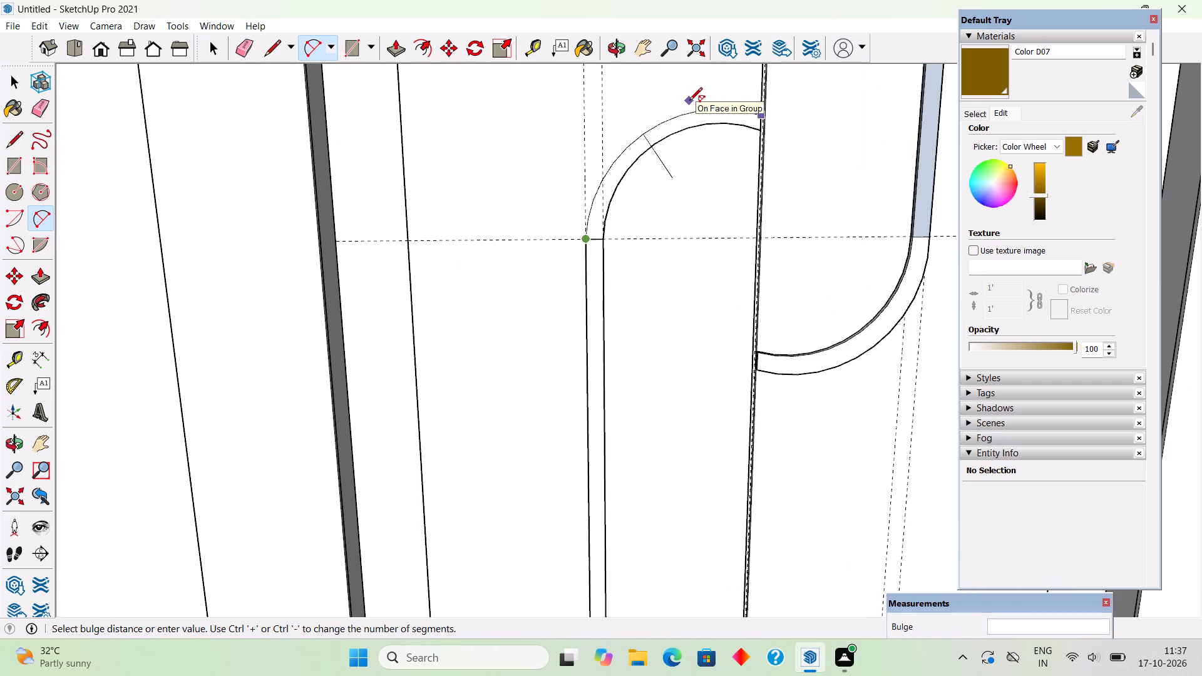
left_click(687, 101)
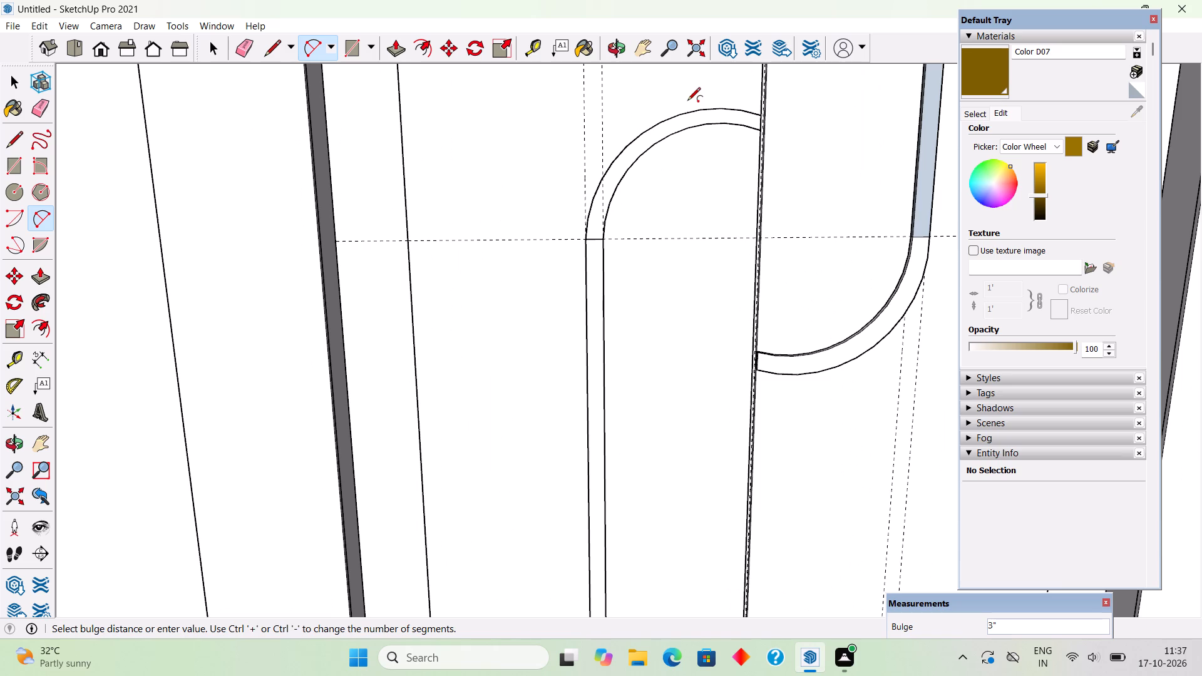
Close the curved band with a line about 13/16" long between the two arc ends along the centre groove.
key("space")
type("l")
scroll(759, 126, "up", 9)
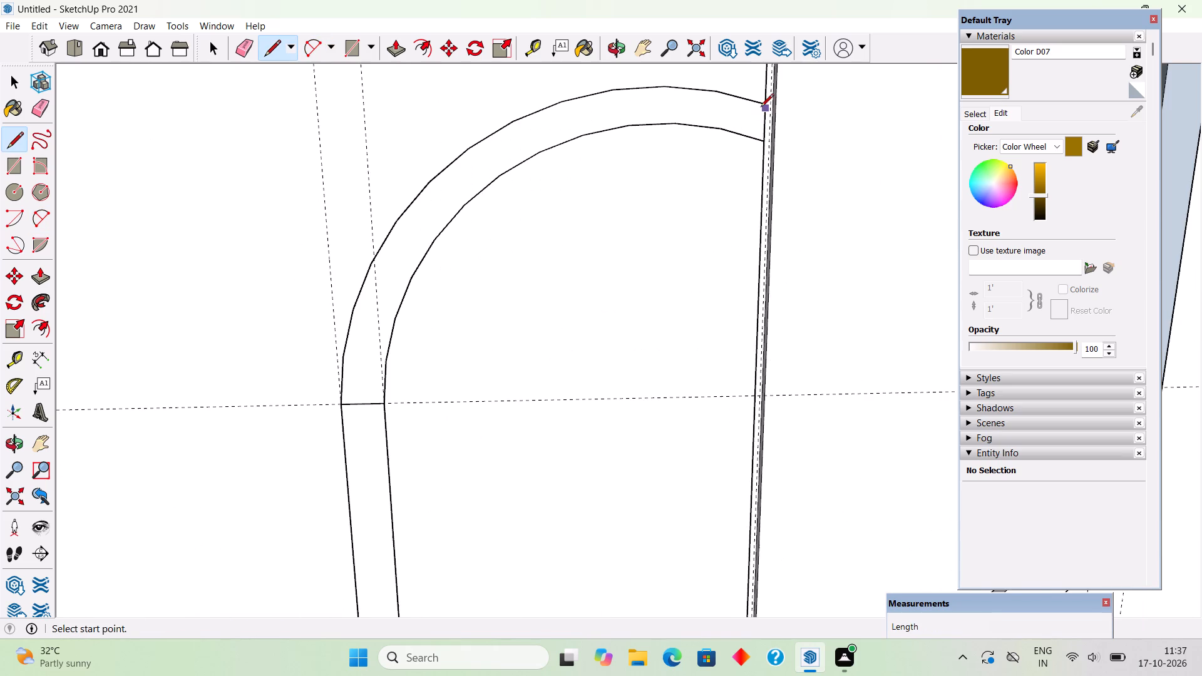
left_click(768, 105)
left_click(759, 141)
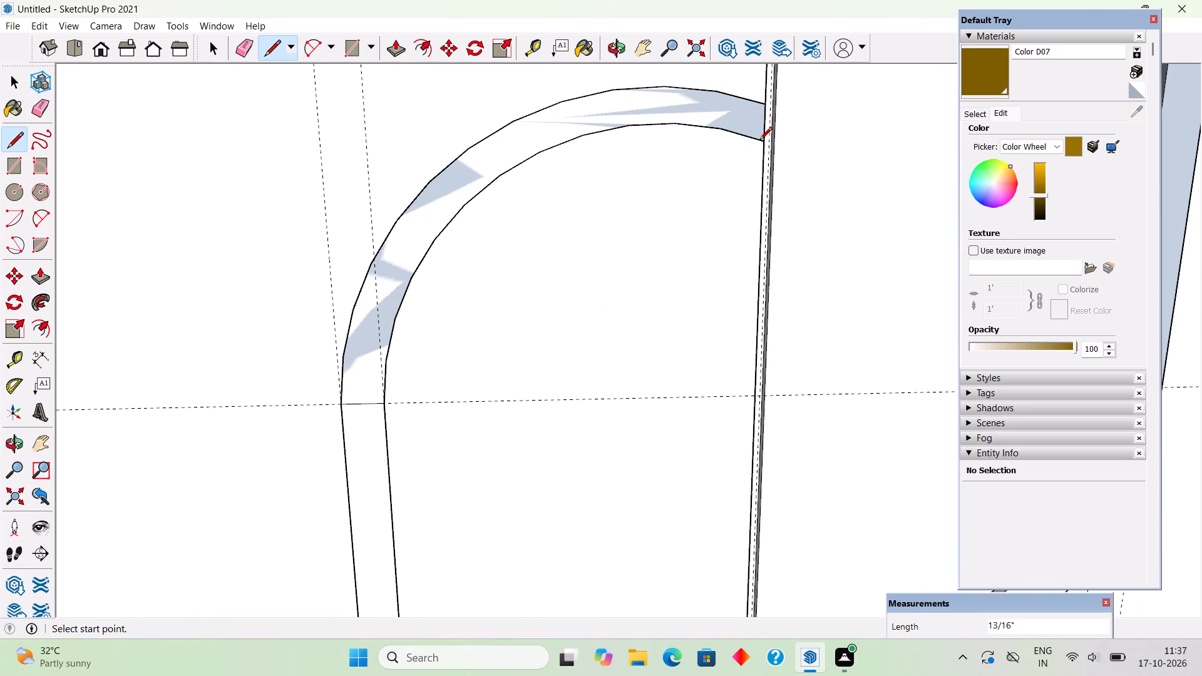
Pull the new strip's straight and curved faces out about 5/16", flush with the face of the existing upper strip.
key("space")
scroll(465, 320, "down", 3)
scroll(426, 374, "down", 6)
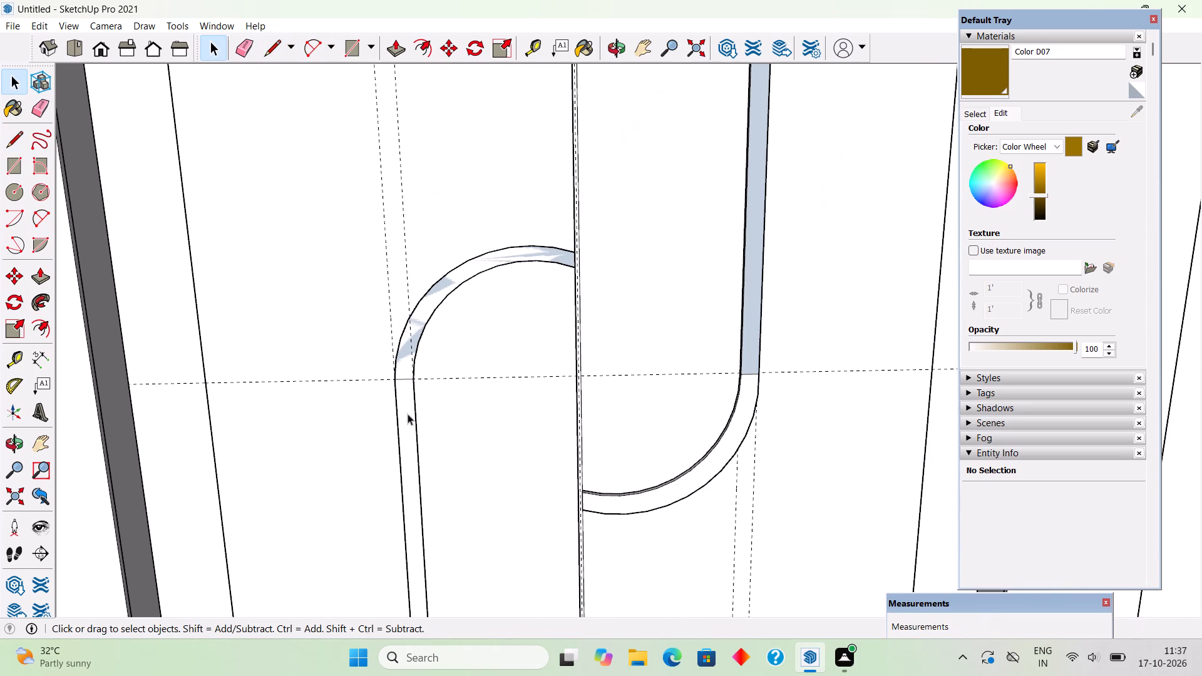
left_click(408, 414)
key("p")
left_click(408, 414)
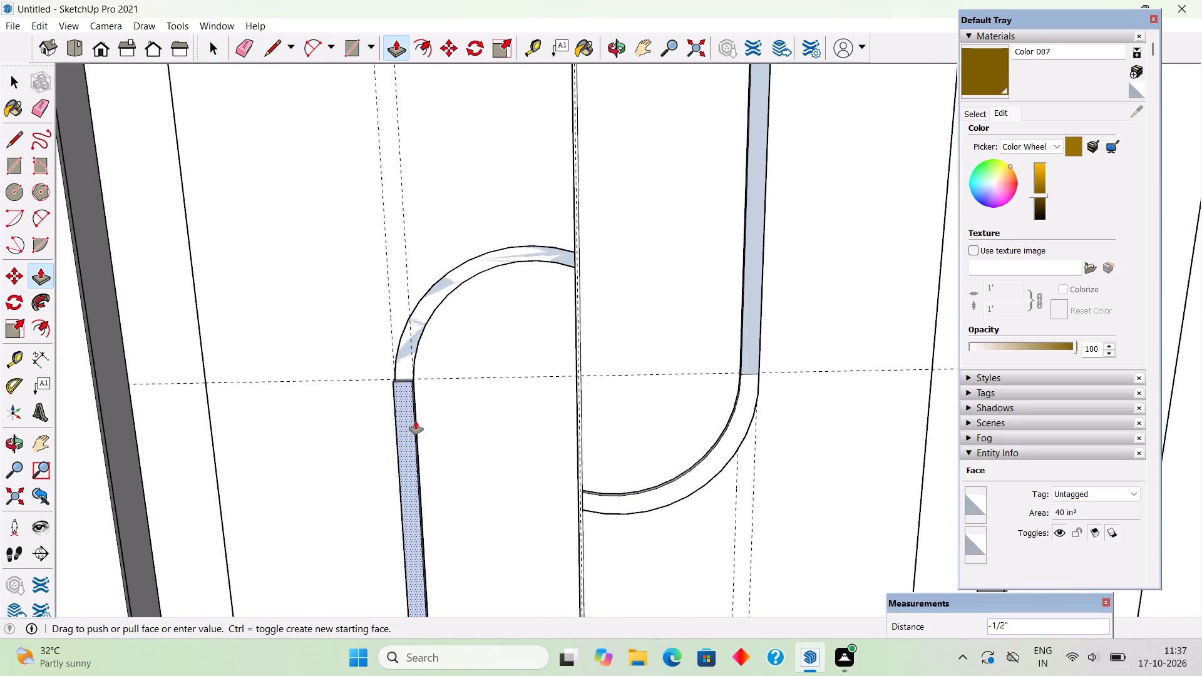
left_click(655, 501)
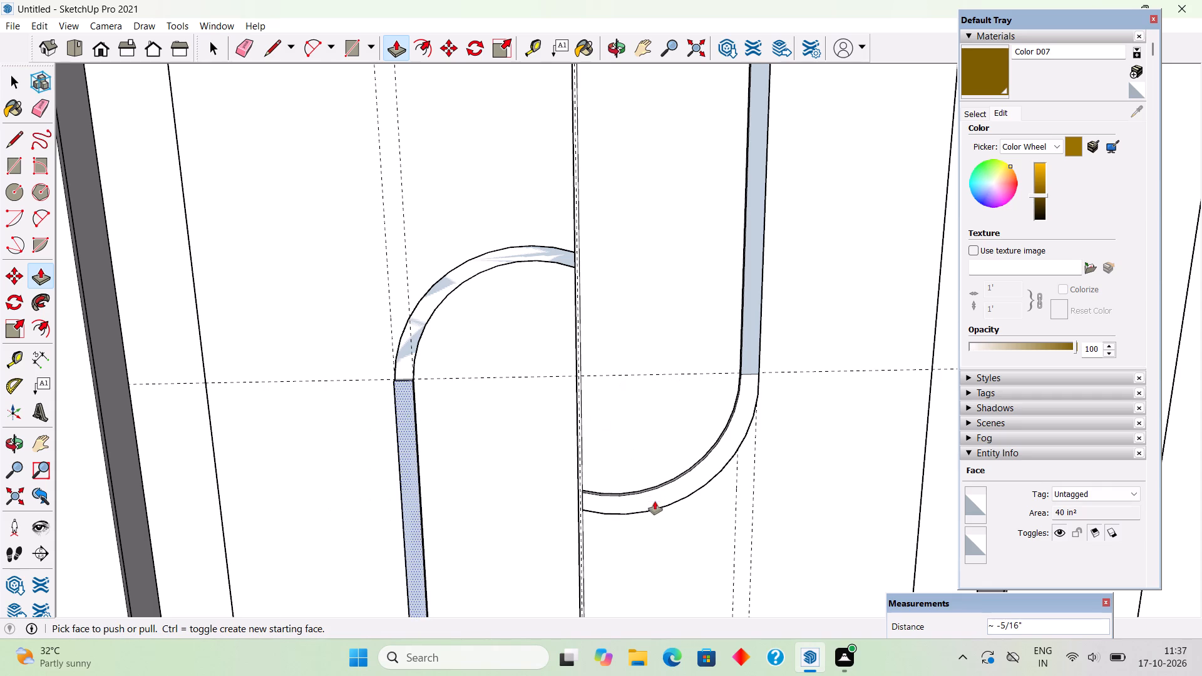
double_click(404, 337)
Make the new extruded strip, straight and curved parts together, into a group and deselect it.
key("space")
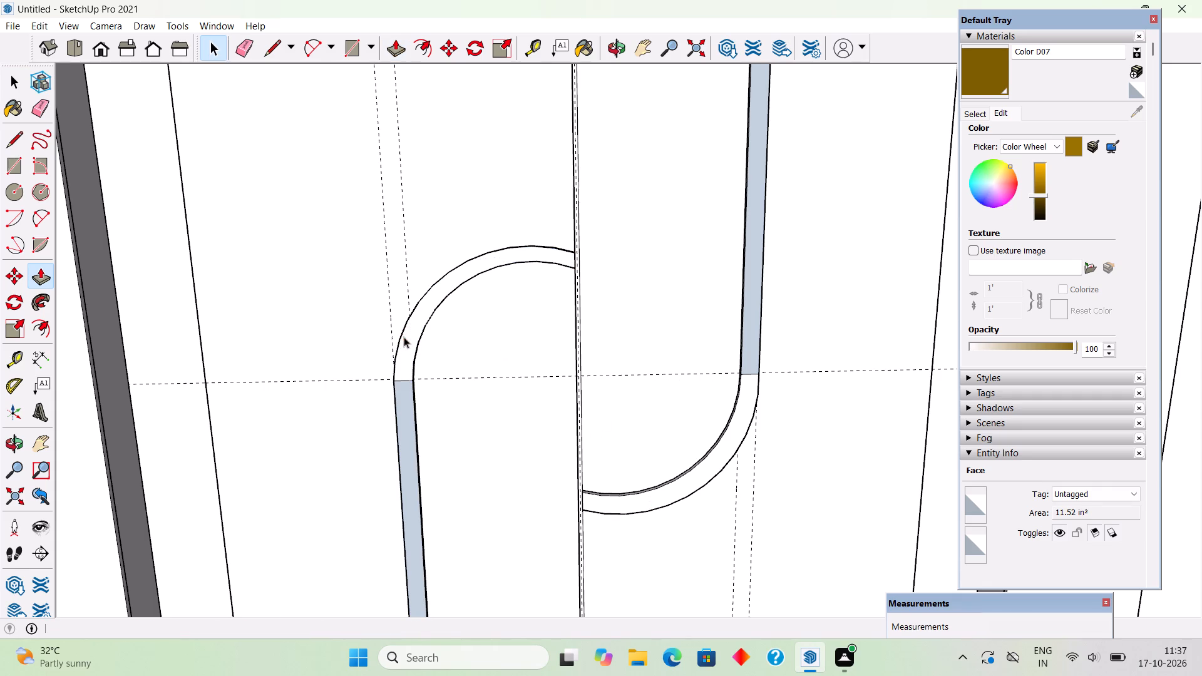
triple_click(408, 341)
right_click(408, 341)
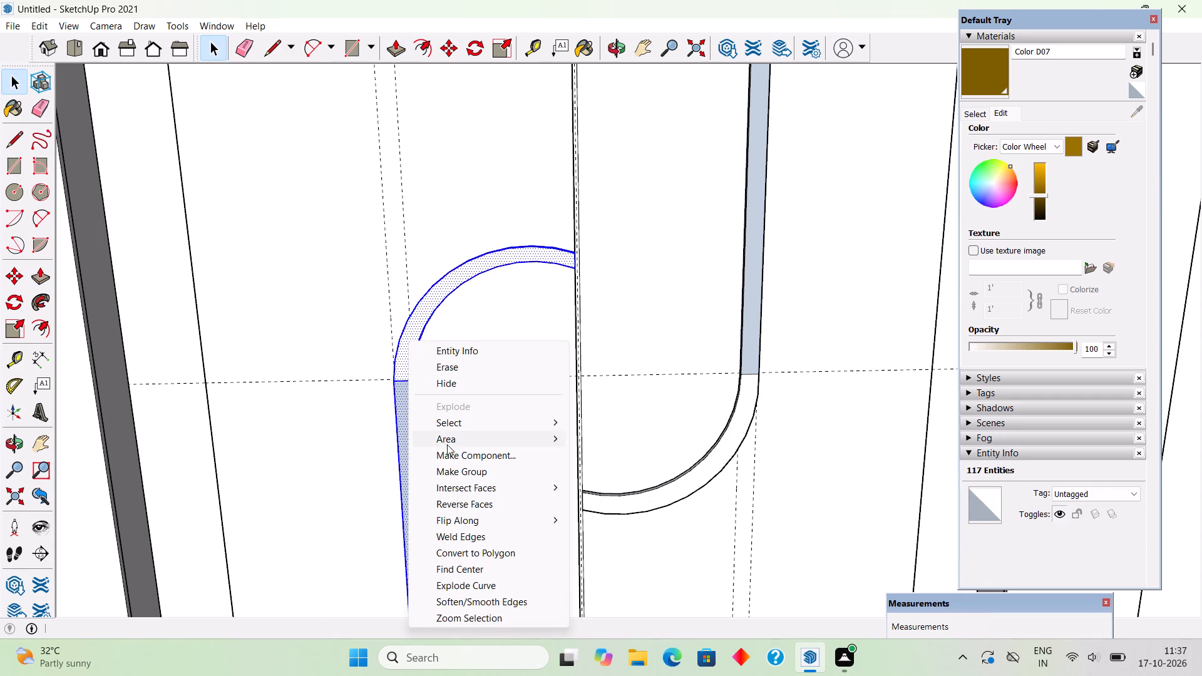
left_click(455, 468)
scroll(455, 468, "down", 18)
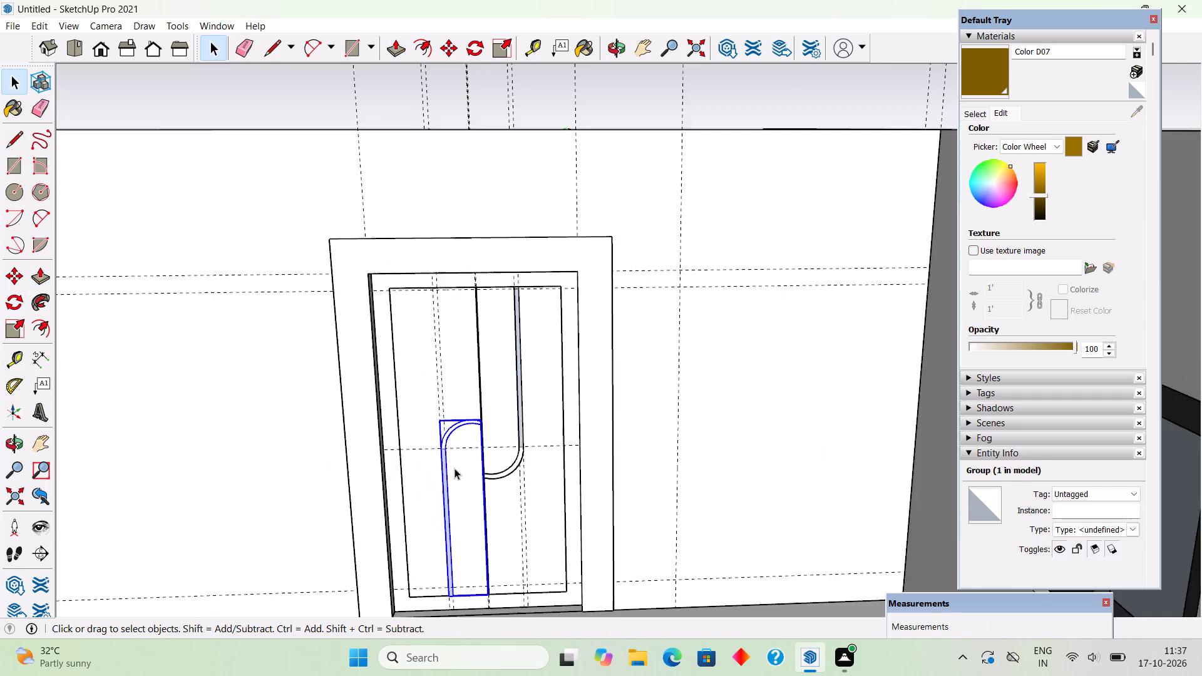
scroll(455, 468, "down", 5)
left_click(597, 212)
Open the door group for editing and select the inner panel face on the upper strip's side of the groove.
middle_click_drag(580, 461, 661, 372)
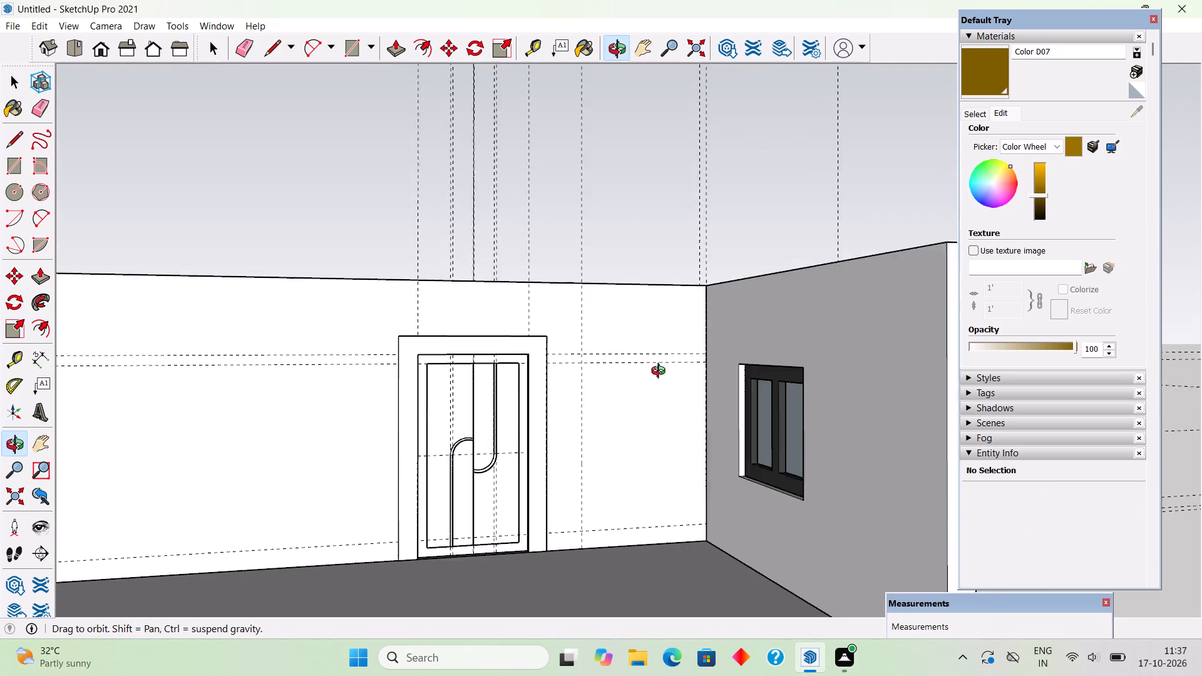
middle_click_drag(661, 372, 663, 377)
scroll(530, 546, "up", 5)
middle_click_drag(461, 547, 418, 555)
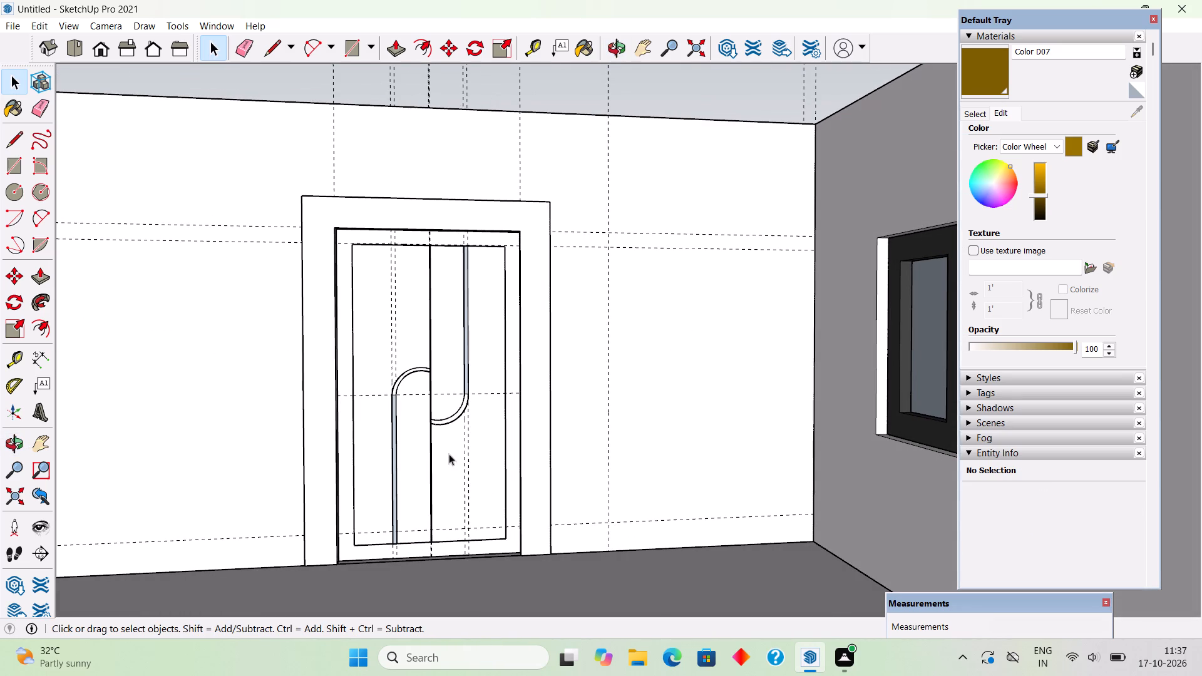
triple_click(446, 356)
left_click(446, 356)
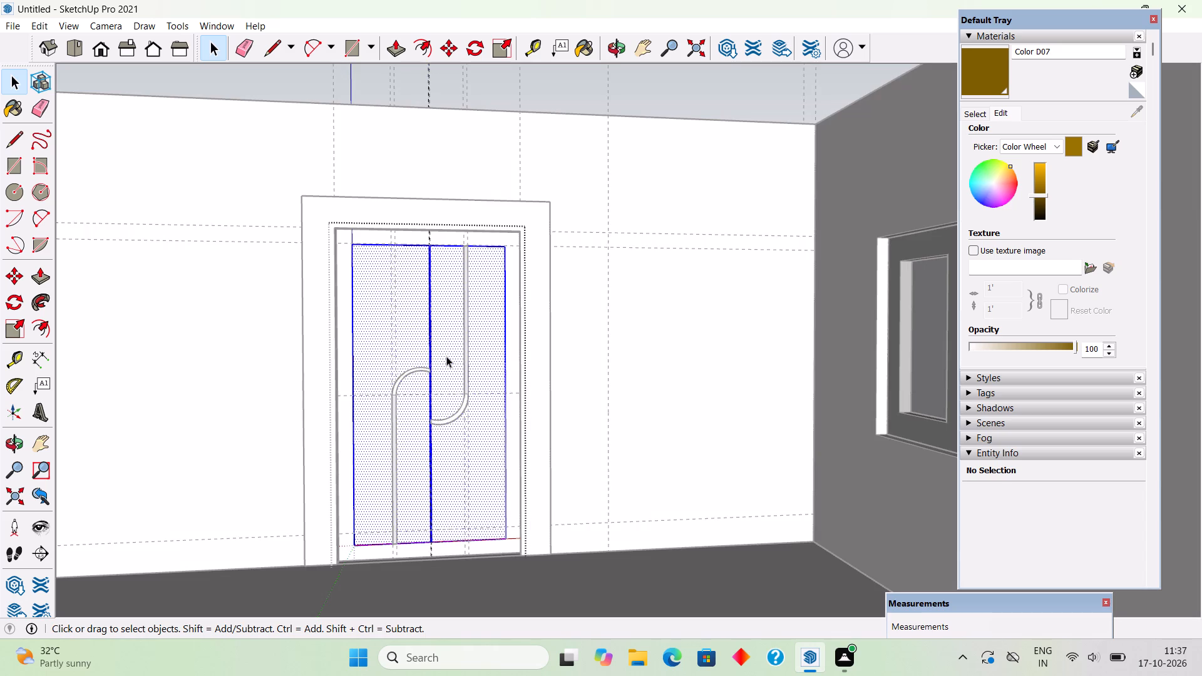
left_click(446, 356)
left_click(446, 356)
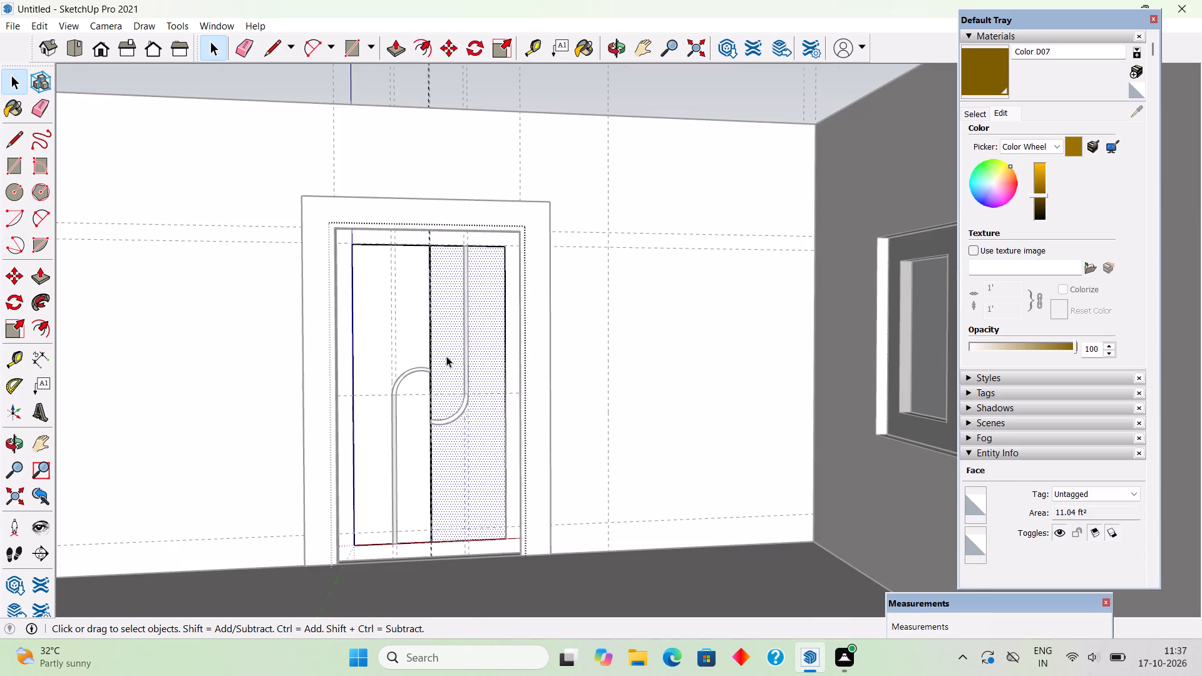
Draw a line on the door panel along the upper strip's inner edge, from its top corner to the start of the curve.
scroll(446, 356, "up", 5)
middle_click_drag(450, 365, 237, 439)
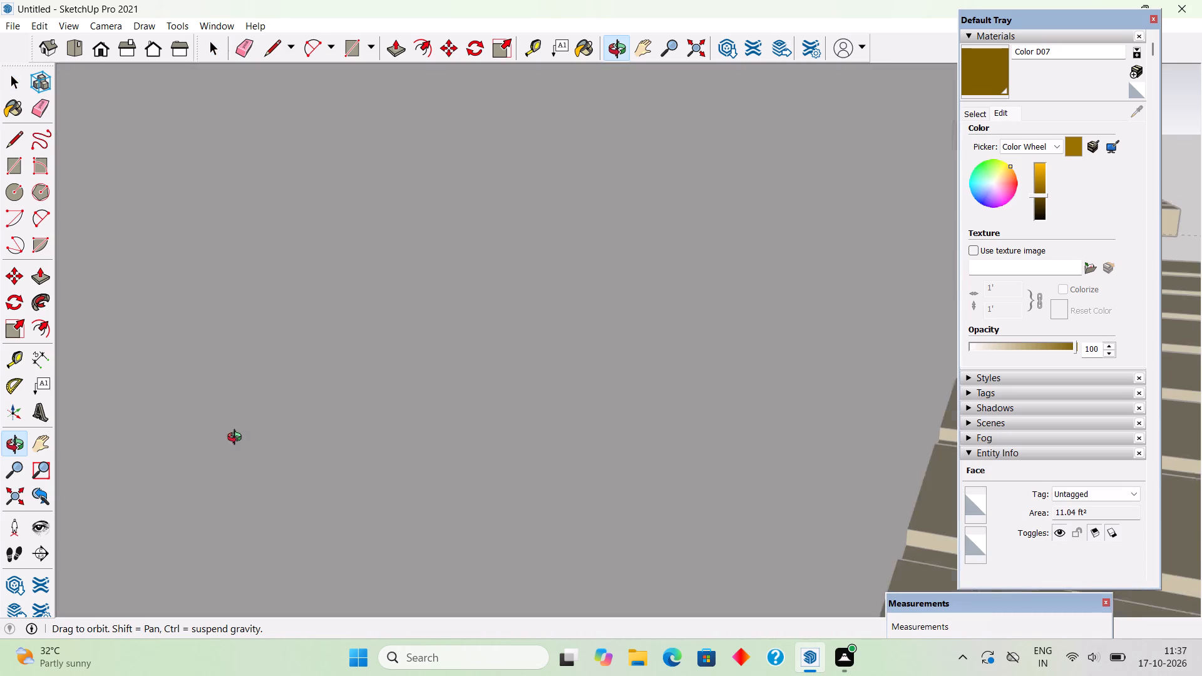
middle_click_drag(237, 439, 379, 431)
scroll(379, 431, "down", 4)
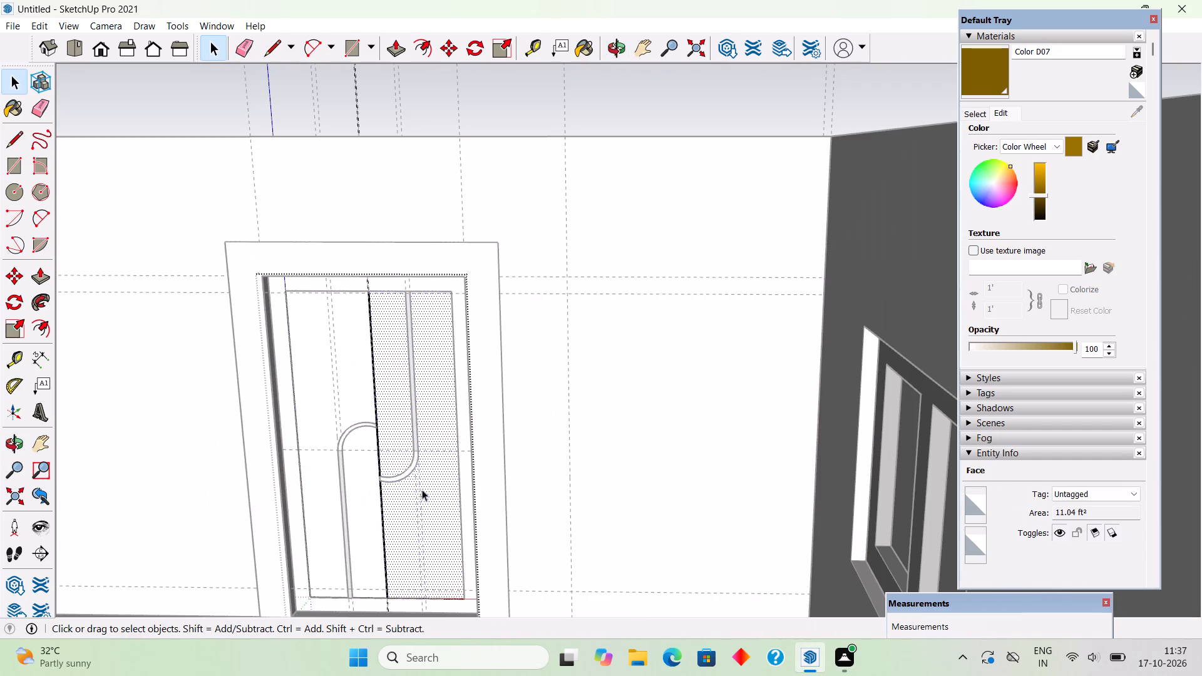
middle_click_drag(451, 508, 639, 482)
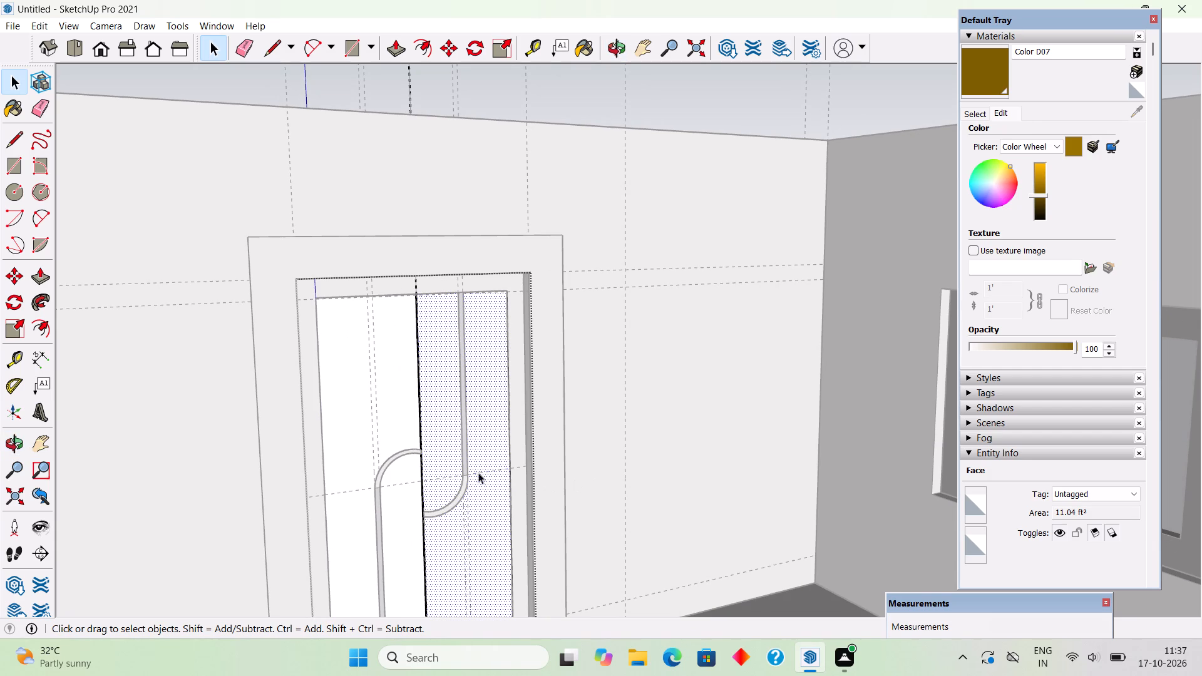
scroll(469, 474, "up", 4)
middle_click_drag(471, 442, 471, 461)
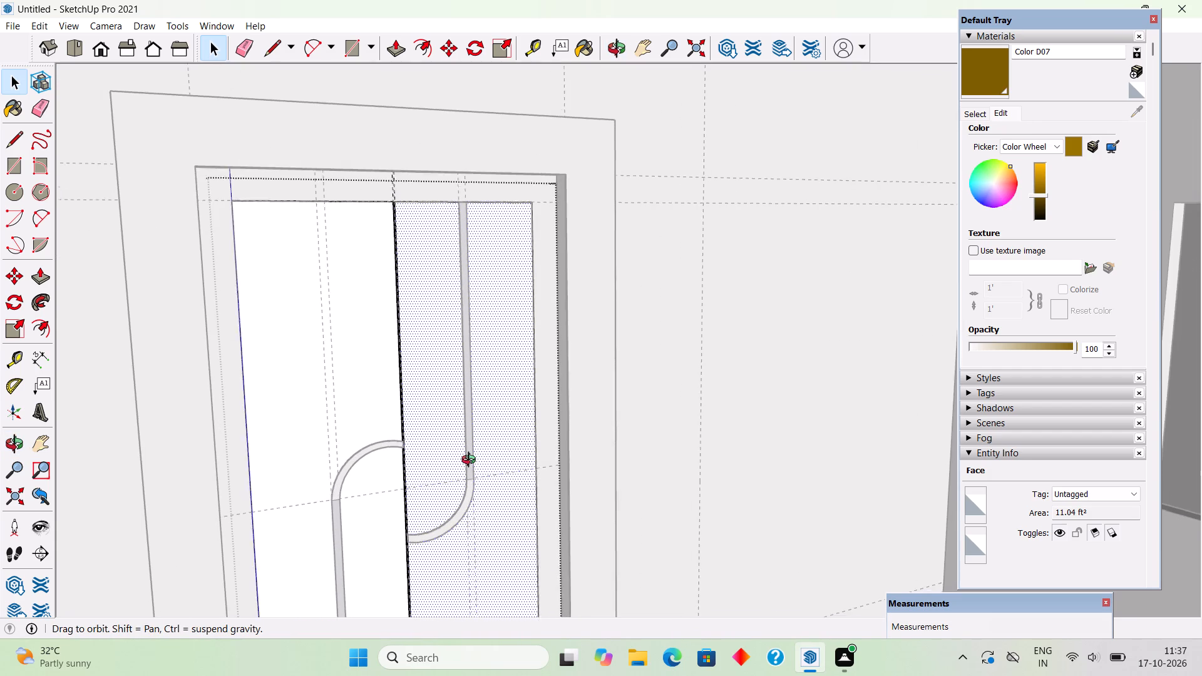
middle_click_drag(471, 461, 480, 486)
scroll(461, 390, "up", 3)
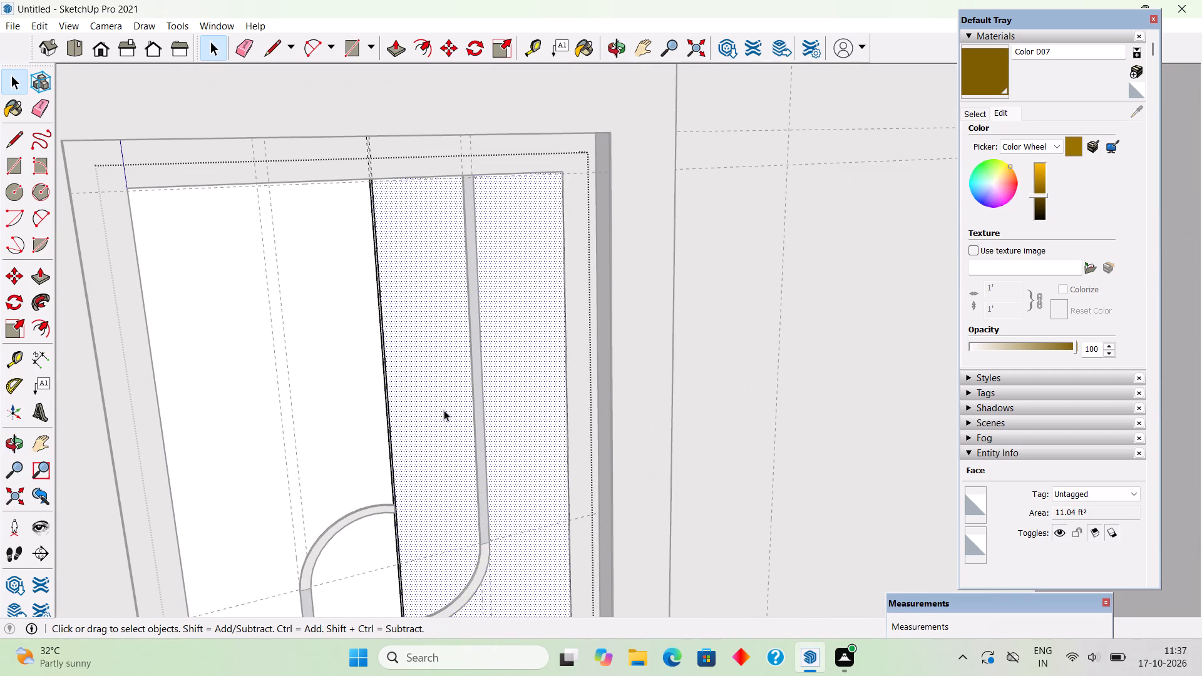
middle_click_drag(465, 416, 528, 407)
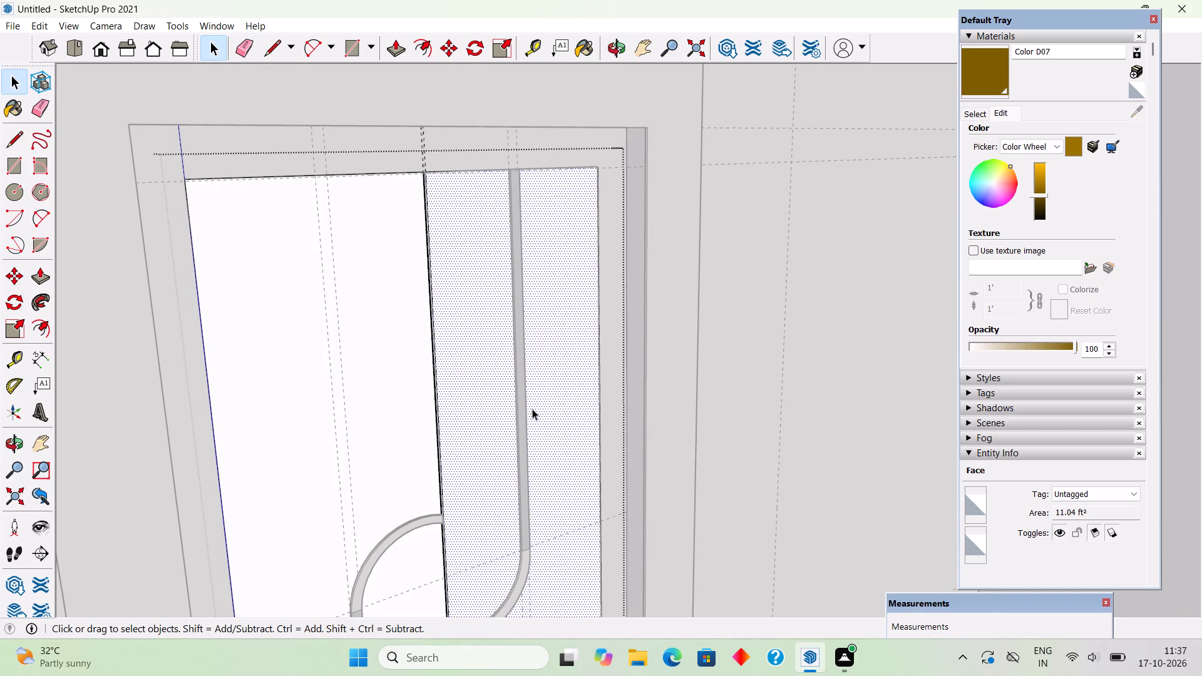
key("l")
scroll(500, 255, "up", 5)
scroll(523, 209, "up", 5)
scroll(518, 168, "down", 4)
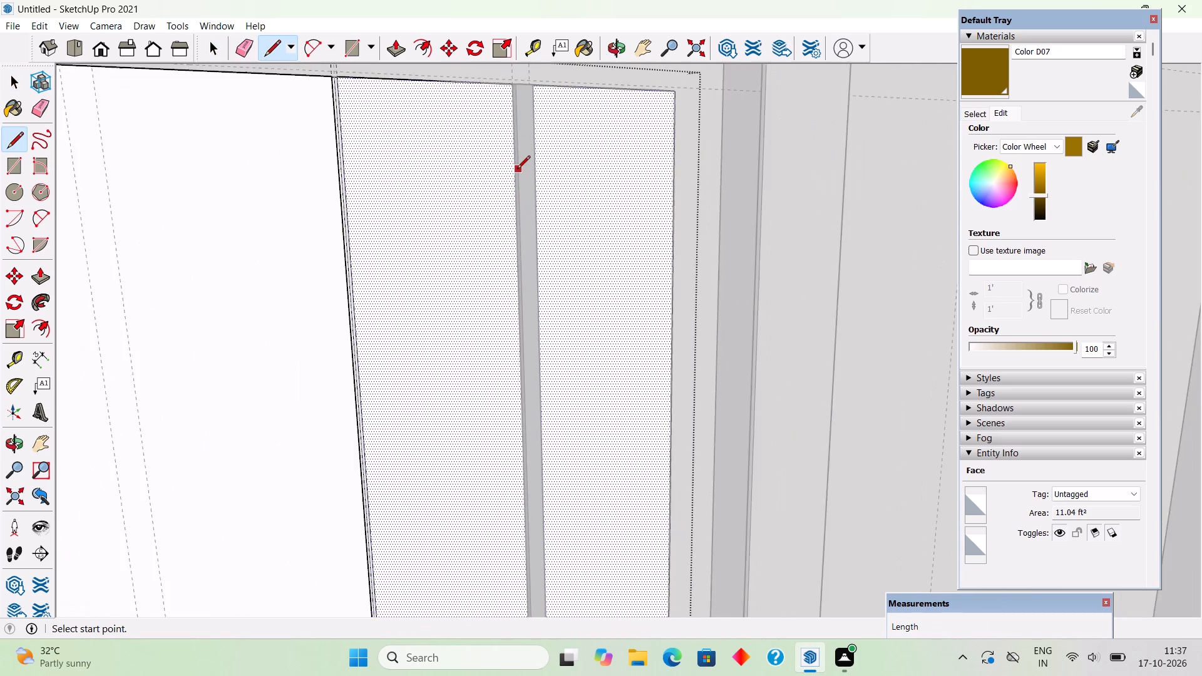
scroll(517, 170, "down", 5)
scroll(516, 63, "up", 5)
scroll(514, 138, "up", 10)
middle_click_drag(522, 217, 528, 229)
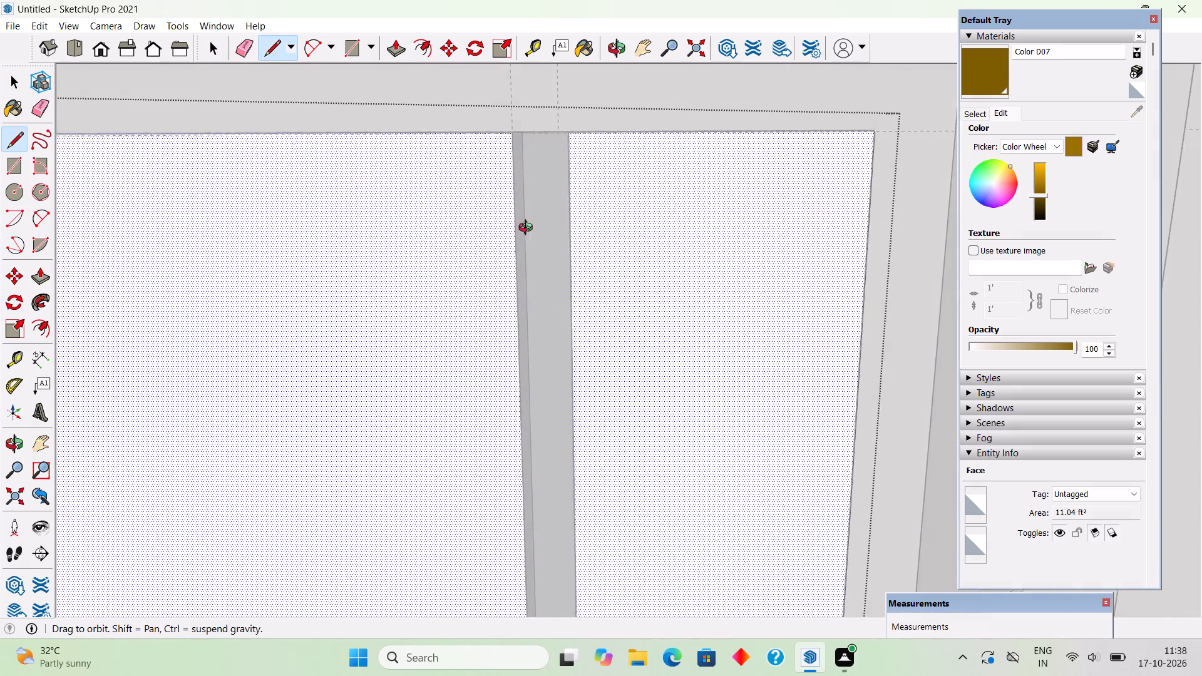
middle_click_drag(528, 229, 578, 303)
scroll(521, 207, "up", 5)
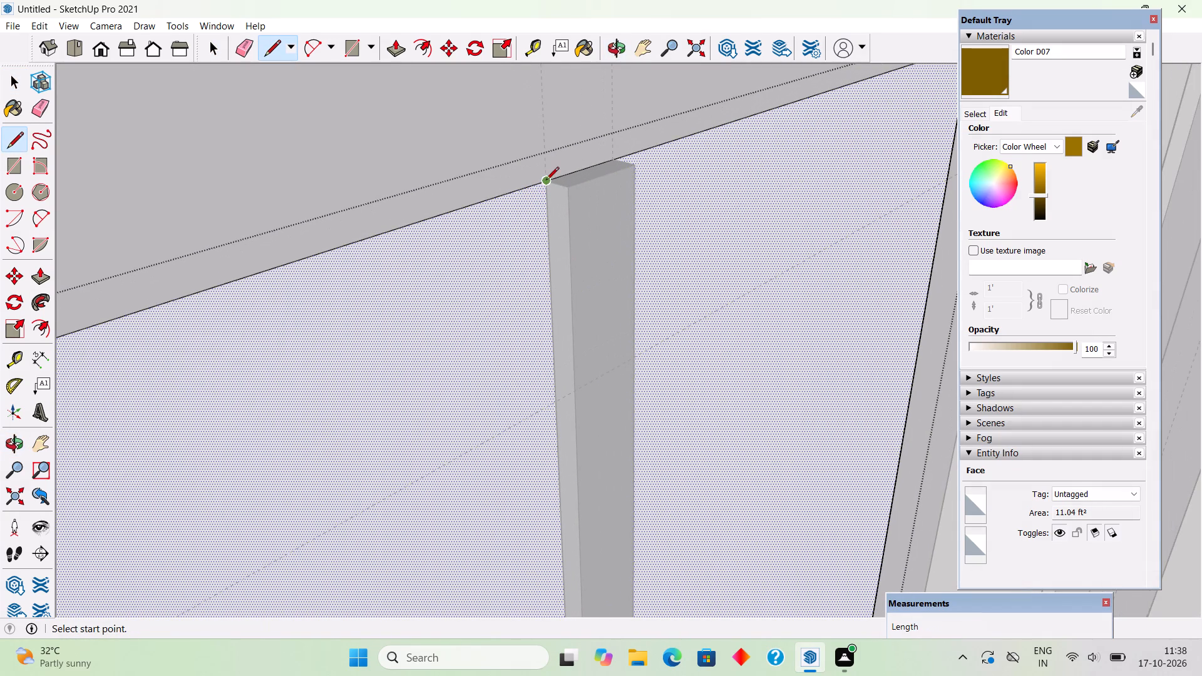
left_click(546, 181)
scroll(564, 299, "down", 20)
scroll(564, 299, "down", 5)
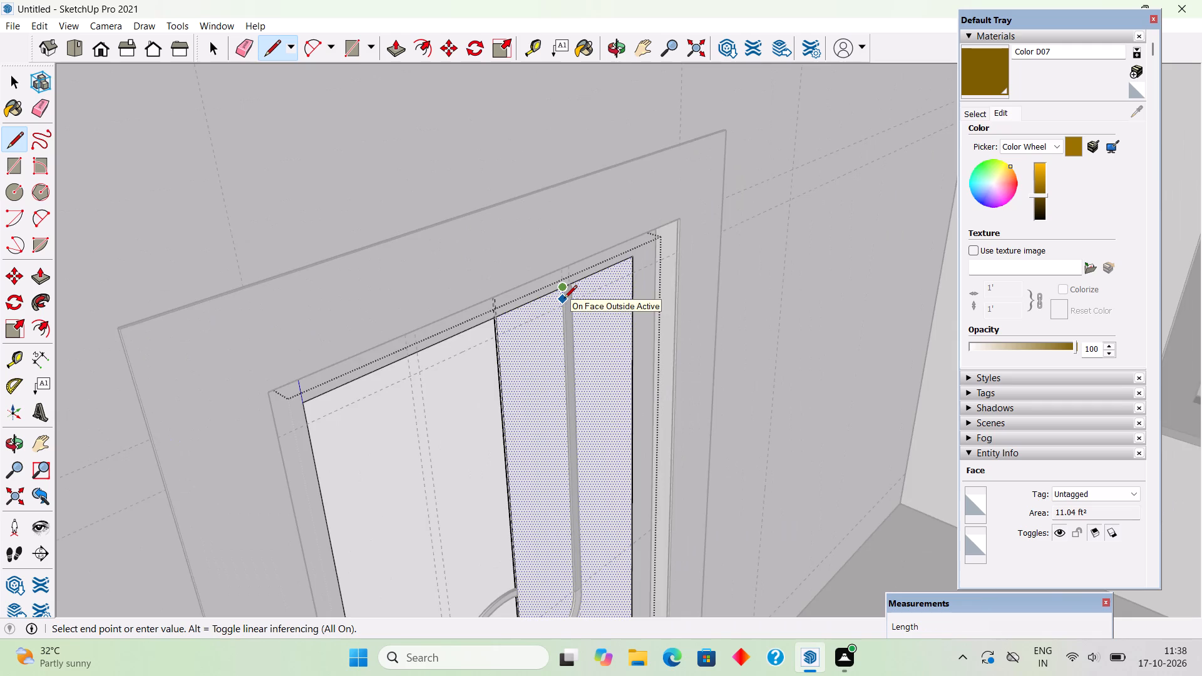
scroll(564, 299, "down", 3)
scroll(549, 558, "up", 17)
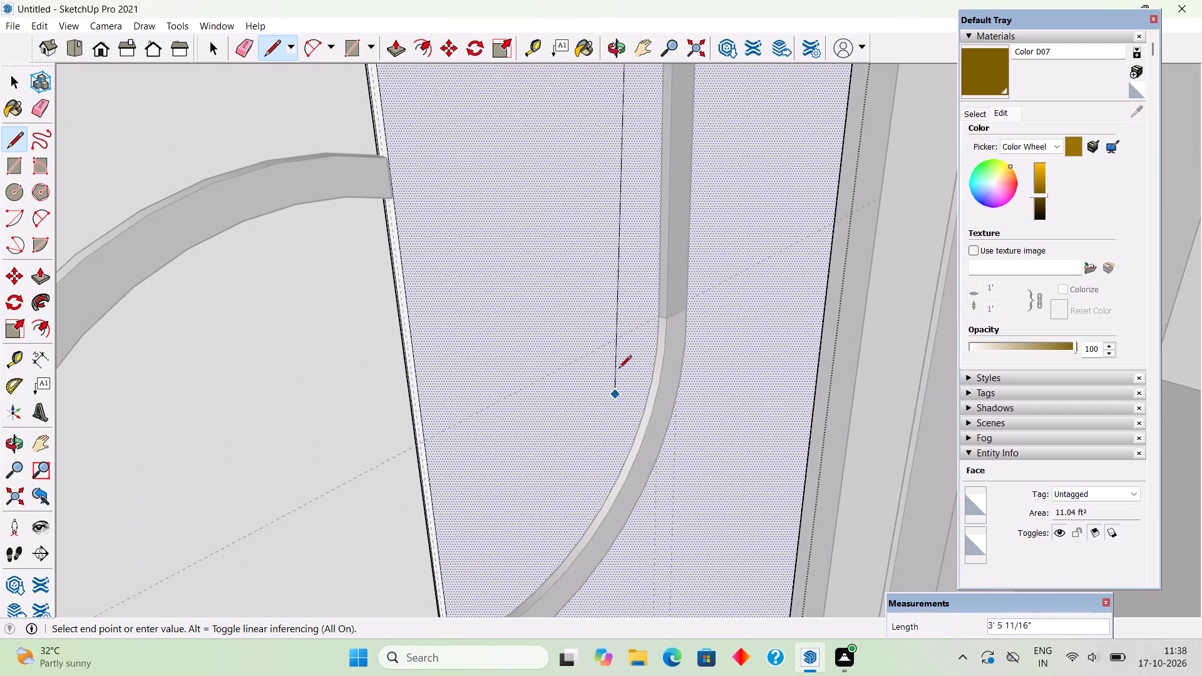
left_click(657, 318)
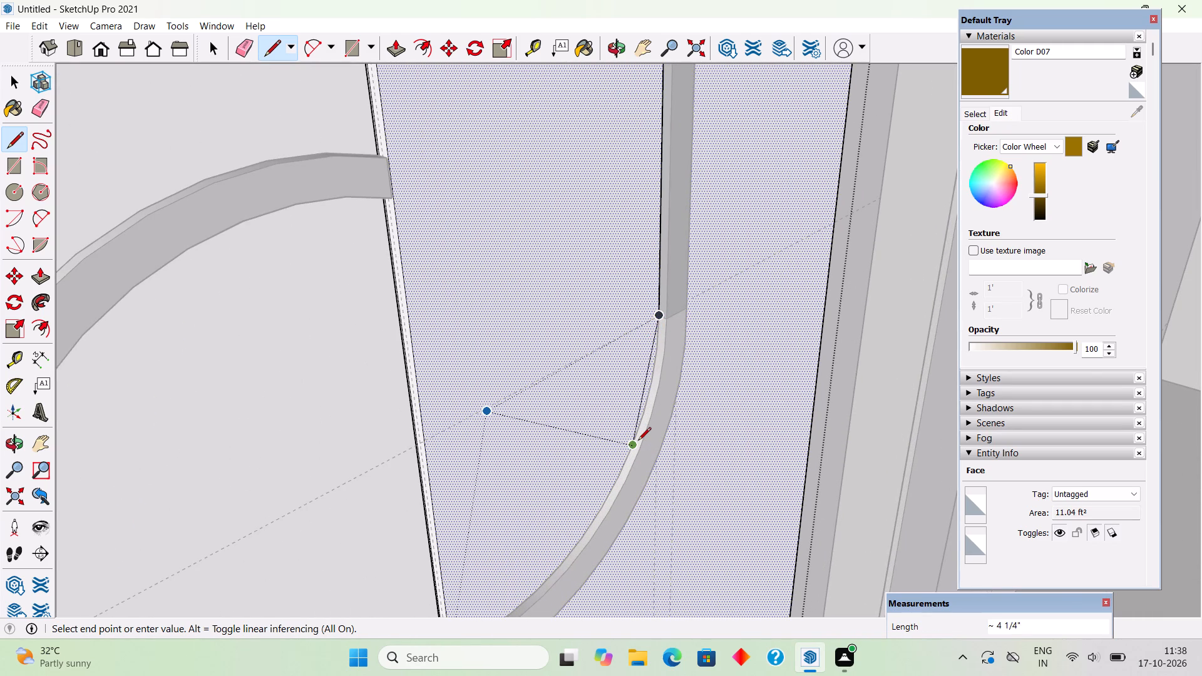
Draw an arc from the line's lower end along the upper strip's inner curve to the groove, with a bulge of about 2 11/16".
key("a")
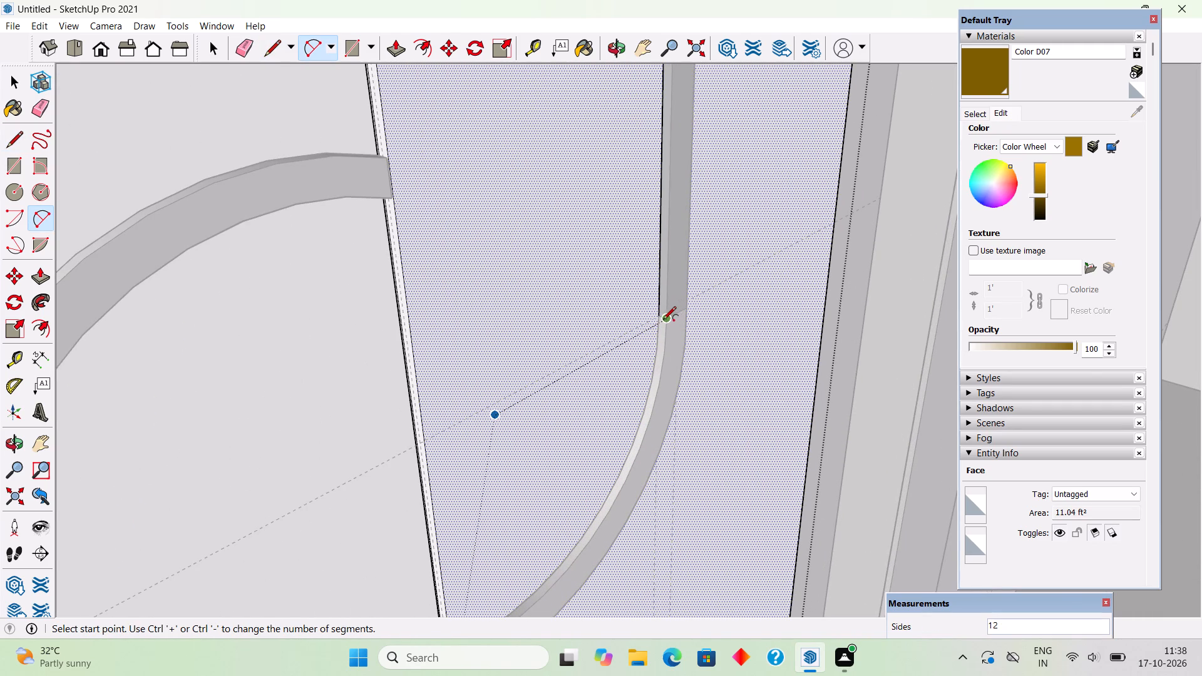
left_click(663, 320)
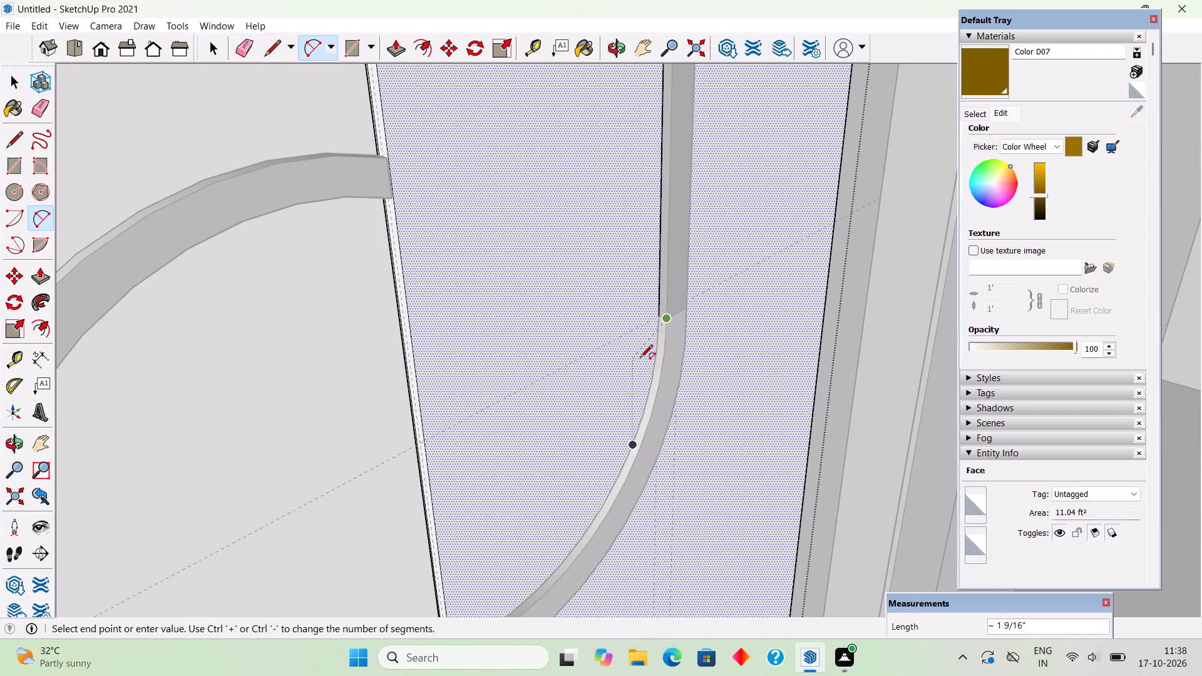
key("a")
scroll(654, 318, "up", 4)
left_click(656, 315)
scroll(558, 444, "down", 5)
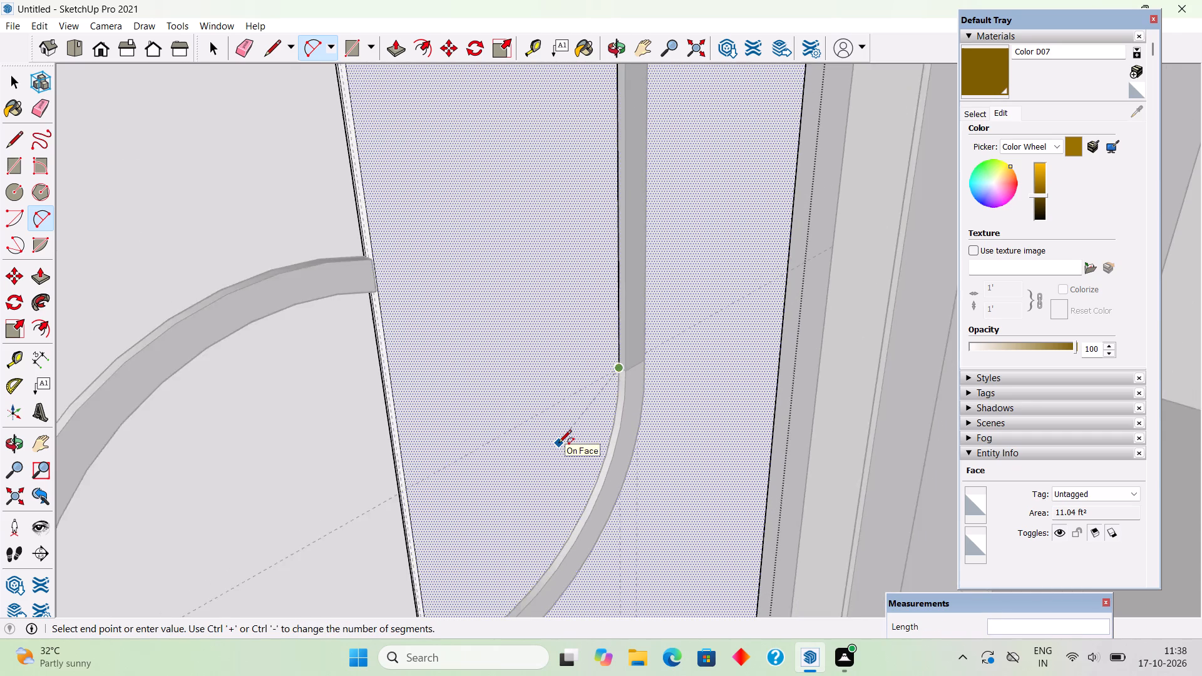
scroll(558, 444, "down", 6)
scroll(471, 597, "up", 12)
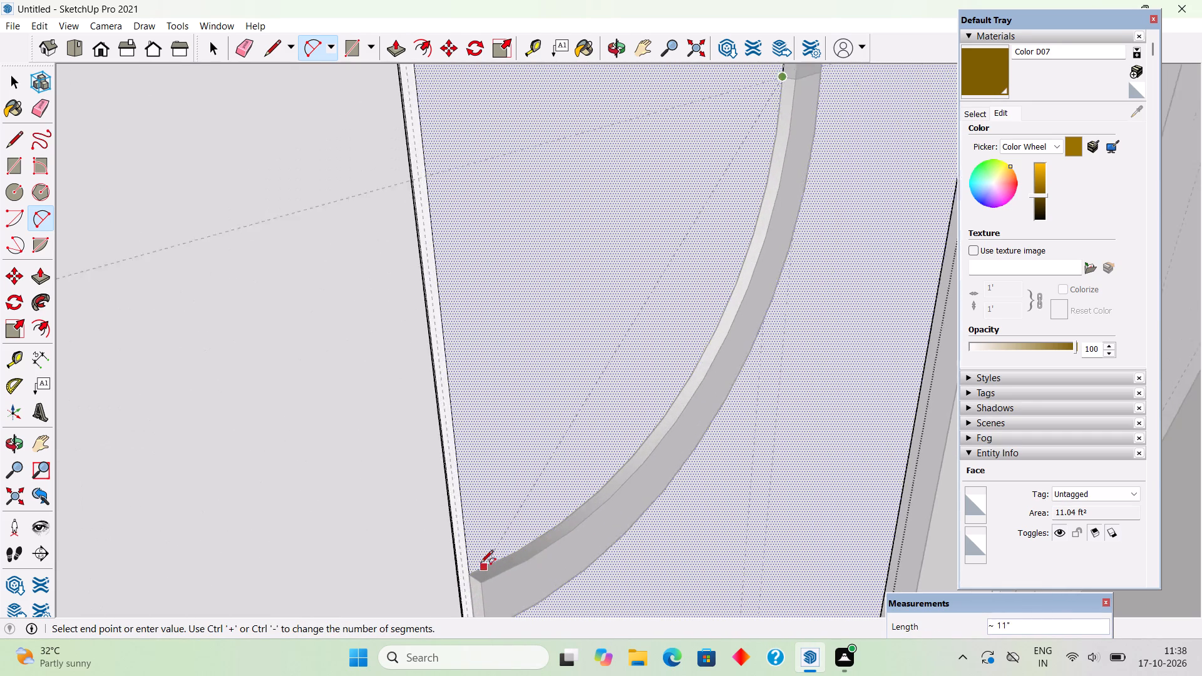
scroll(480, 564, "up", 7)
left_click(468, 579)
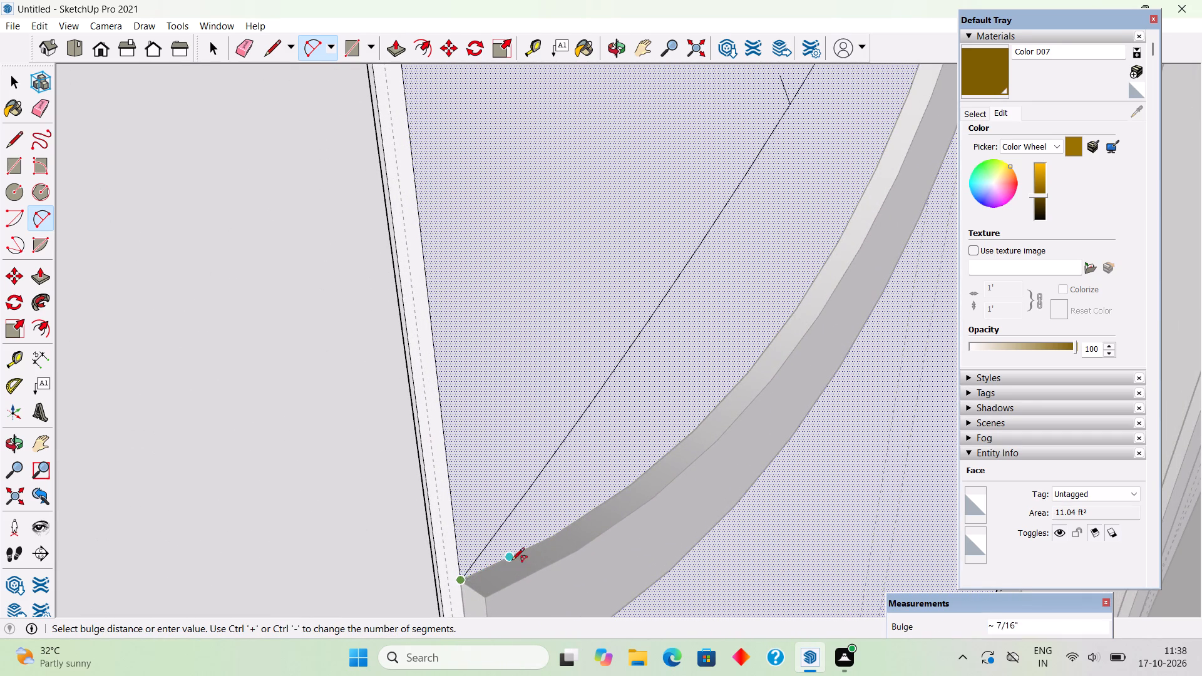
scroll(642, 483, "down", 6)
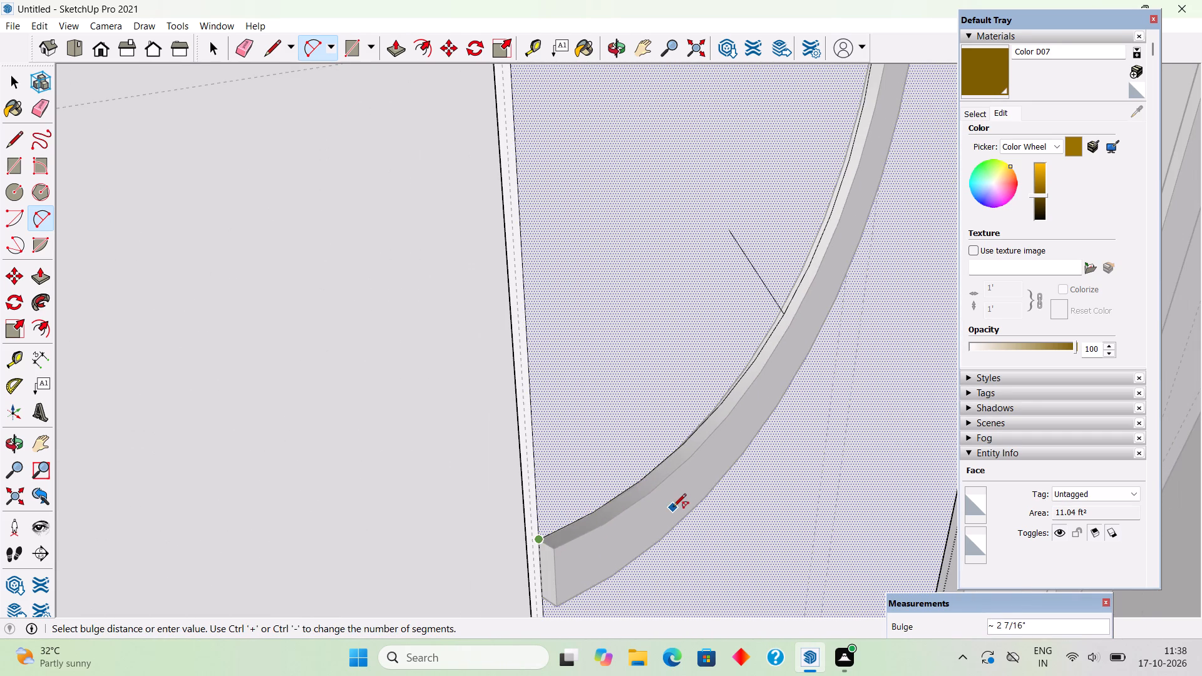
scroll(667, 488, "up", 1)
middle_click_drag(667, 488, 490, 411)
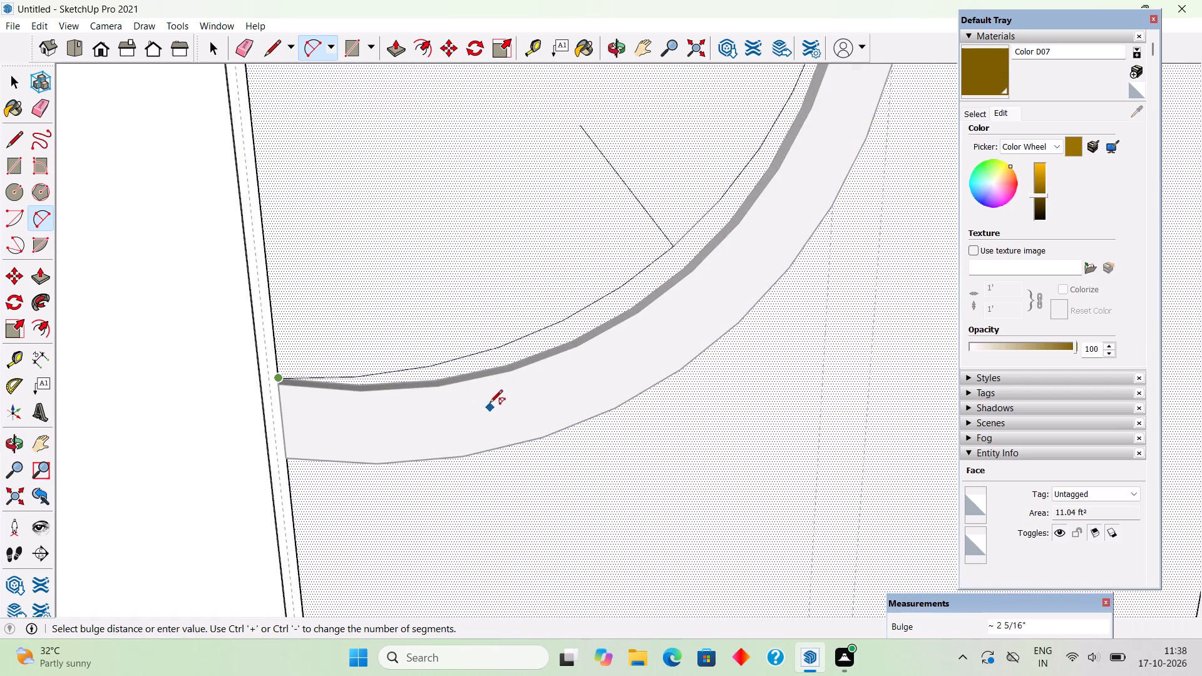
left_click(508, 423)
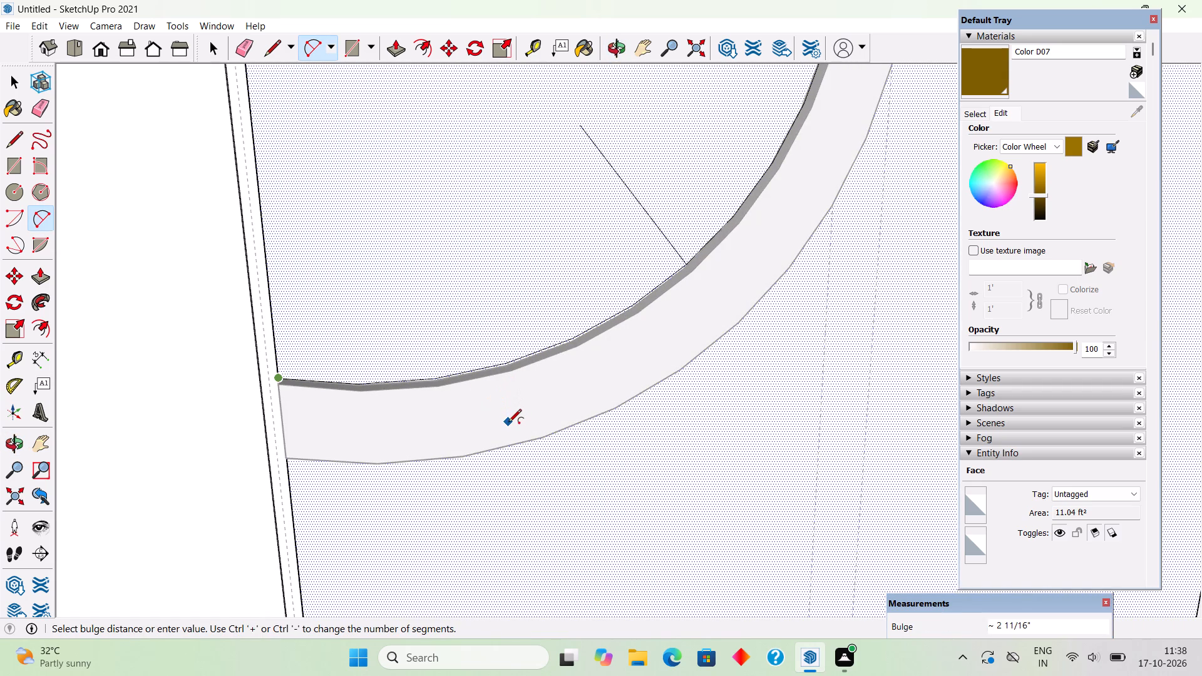
Check whether the new arc divides the door panel face, and examine how it follows the upper strip's curve.
scroll(508, 423, "down", 13)
key("space")
left_click(517, 351)
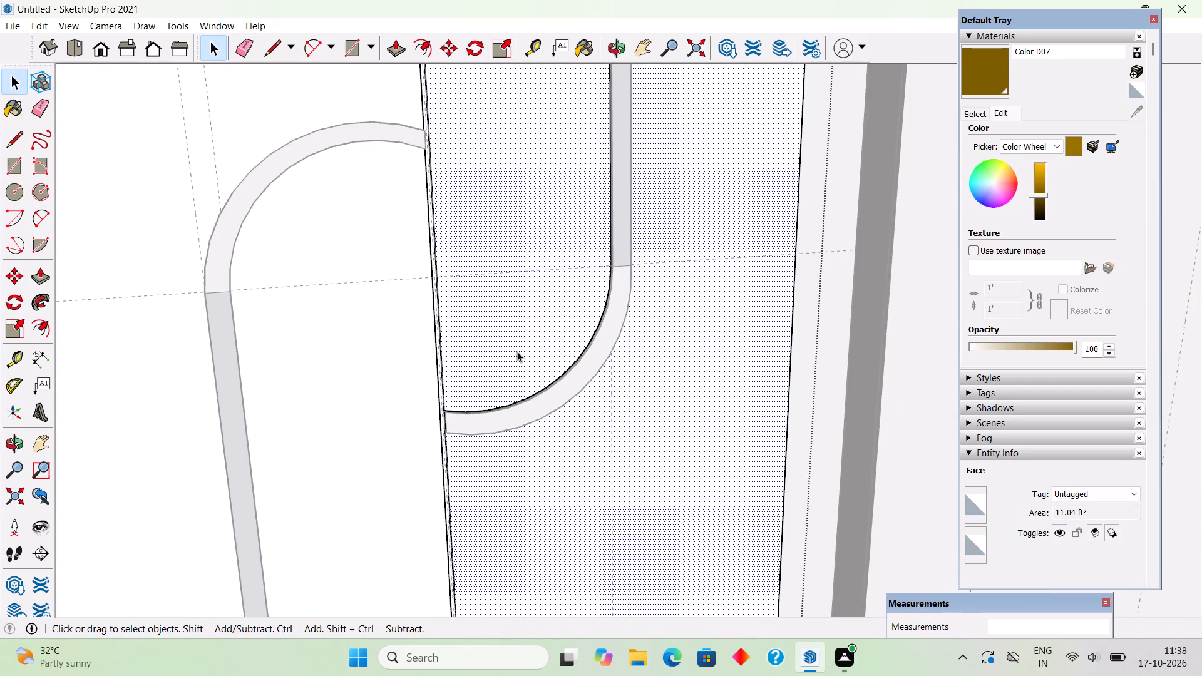
scroll(517, 351, "down", 7)
middle_click_drag(577, 453, 528, 386)
left_click(528, 395)
scroll(528, 395, "down", 9)
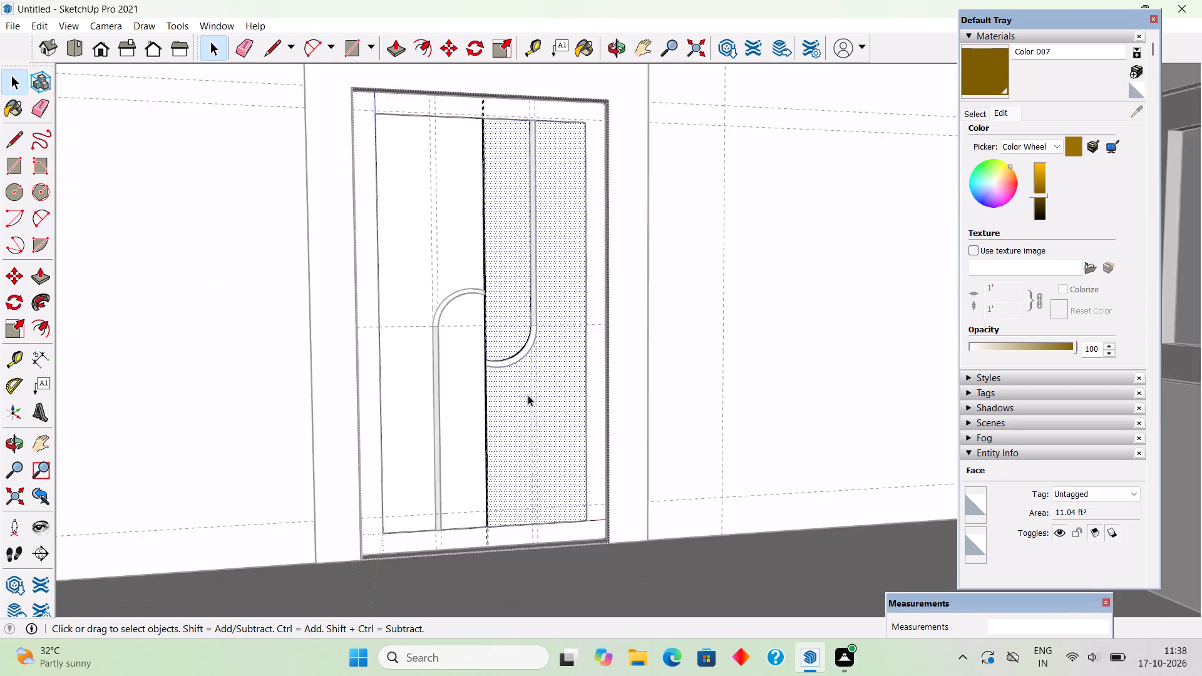
scroll(528, 395, "down", 2)
left_click(519, 285)
scroll(527, 354, "up", 10)
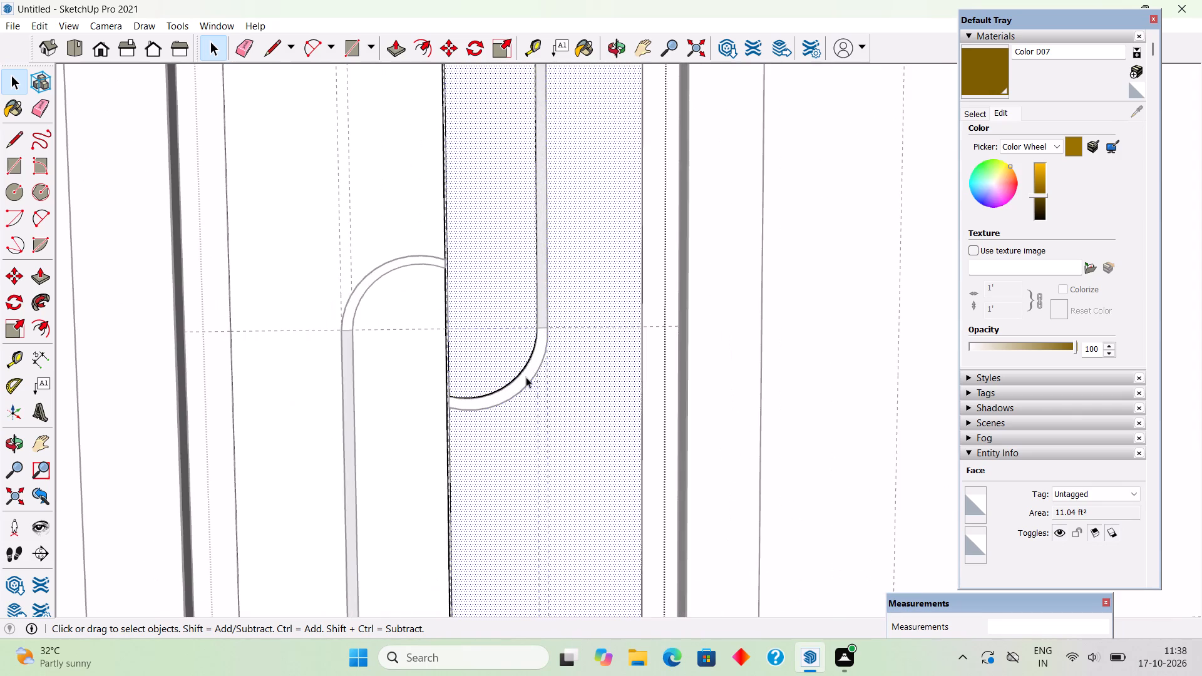
middle_click_drag(526, 395, 597, 412)
scroll(598, 413, "up", 20)
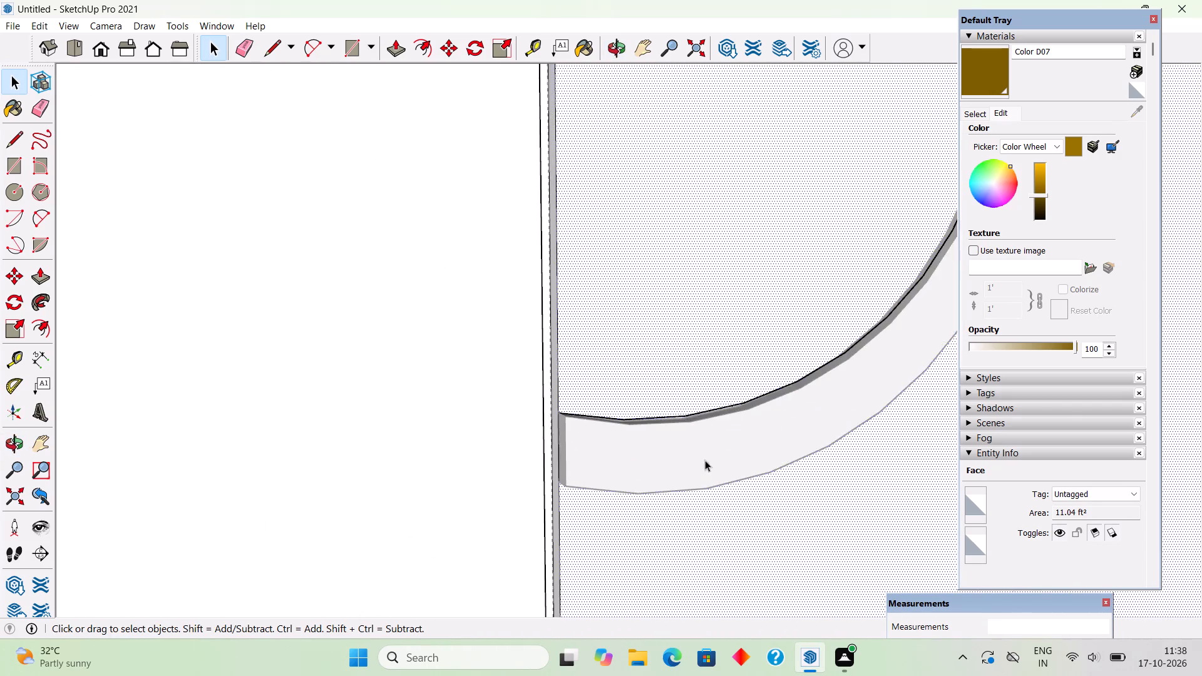
scroll(705, 460, "up", 8)
middle_click_drag(406, 403, 551, 523)
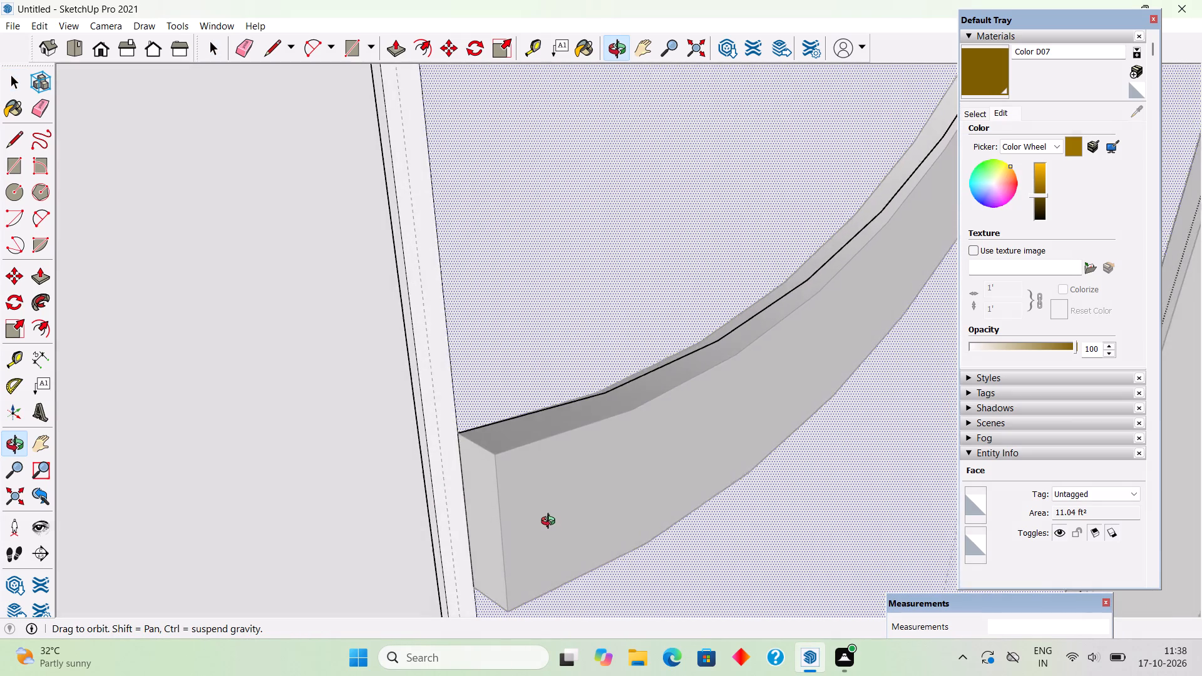
middle_click_drag(551, 523, 572, 520)
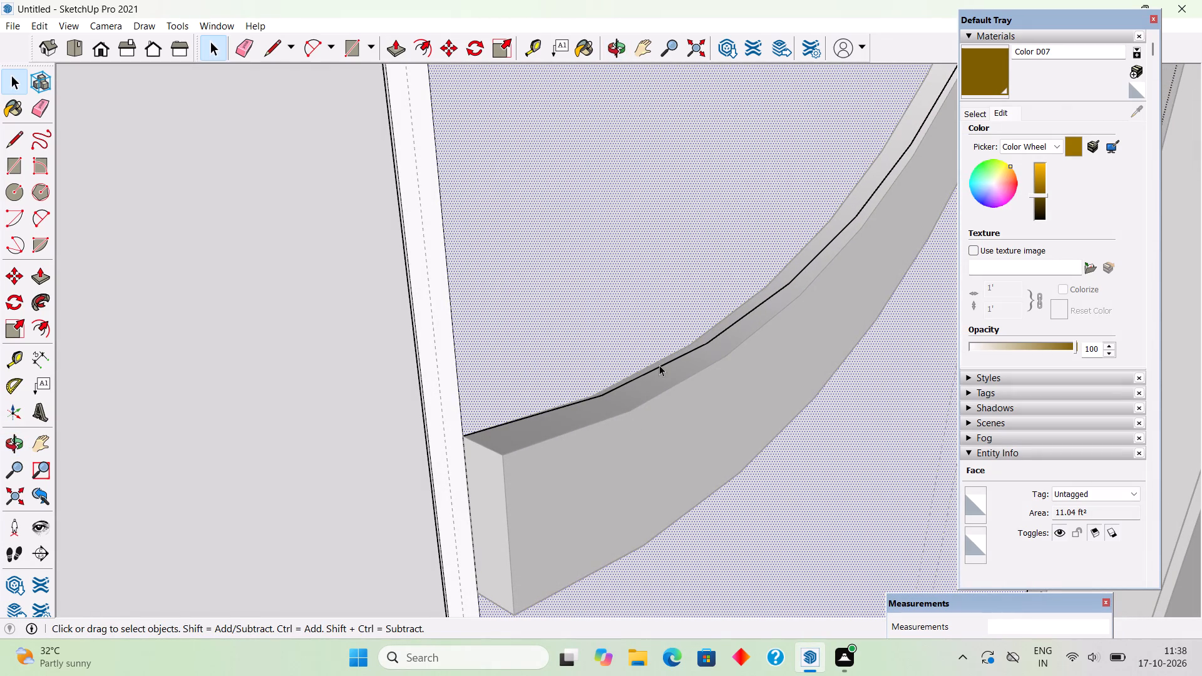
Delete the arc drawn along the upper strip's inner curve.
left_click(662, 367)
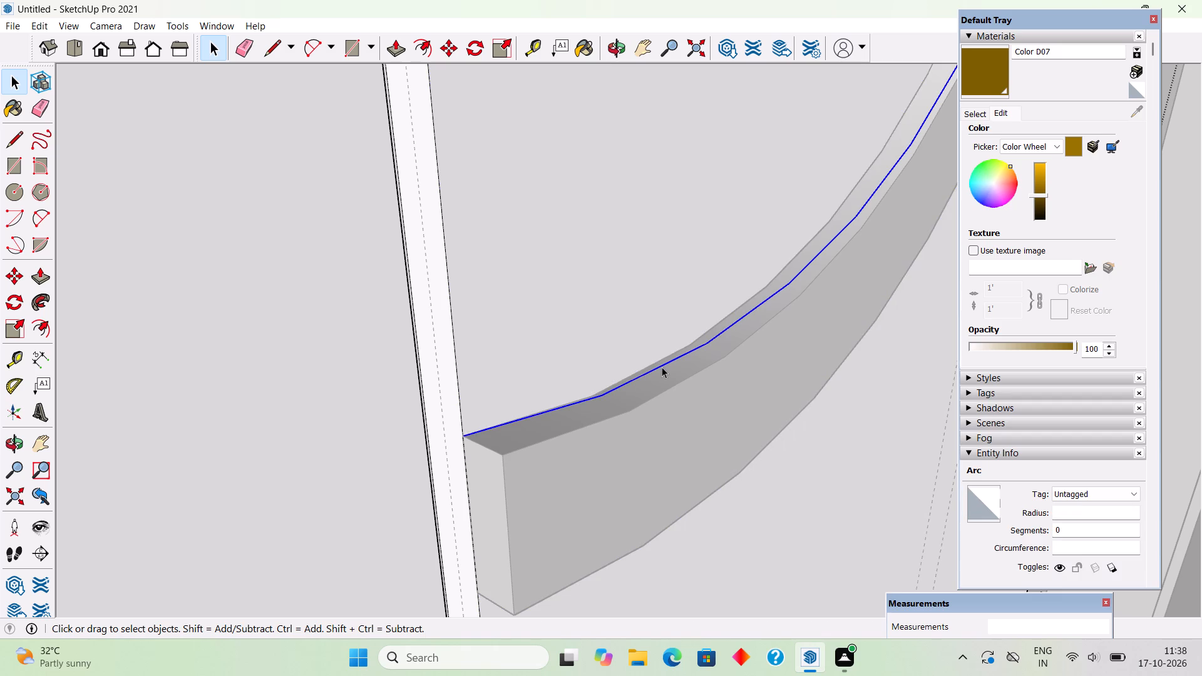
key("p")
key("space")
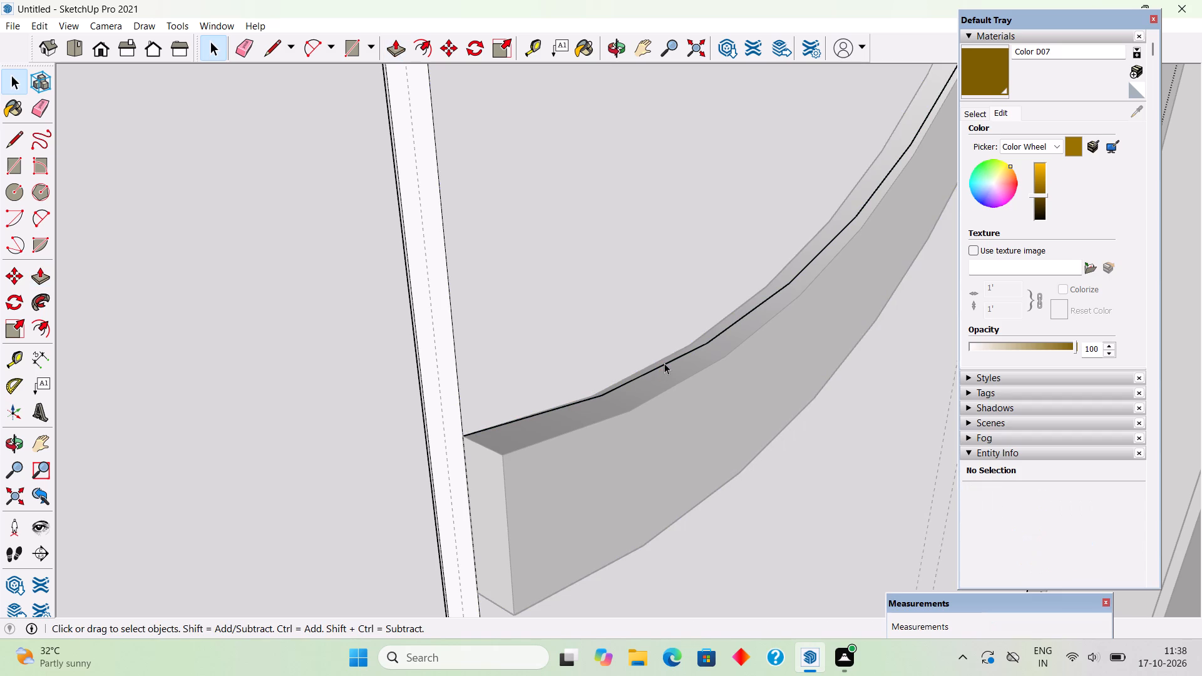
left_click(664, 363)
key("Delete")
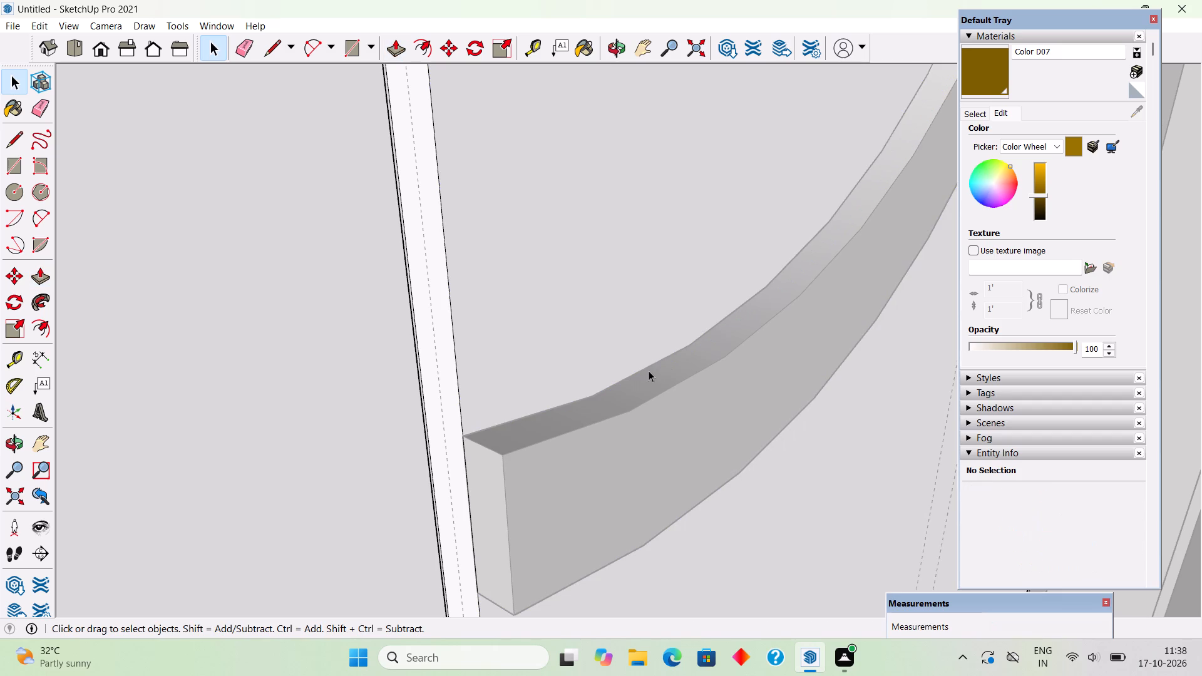
Redraw the arc from the groove along the upper strip's inner curve to the line's end, bulge about 2 1/2", and select the enclosed face.
key("a")
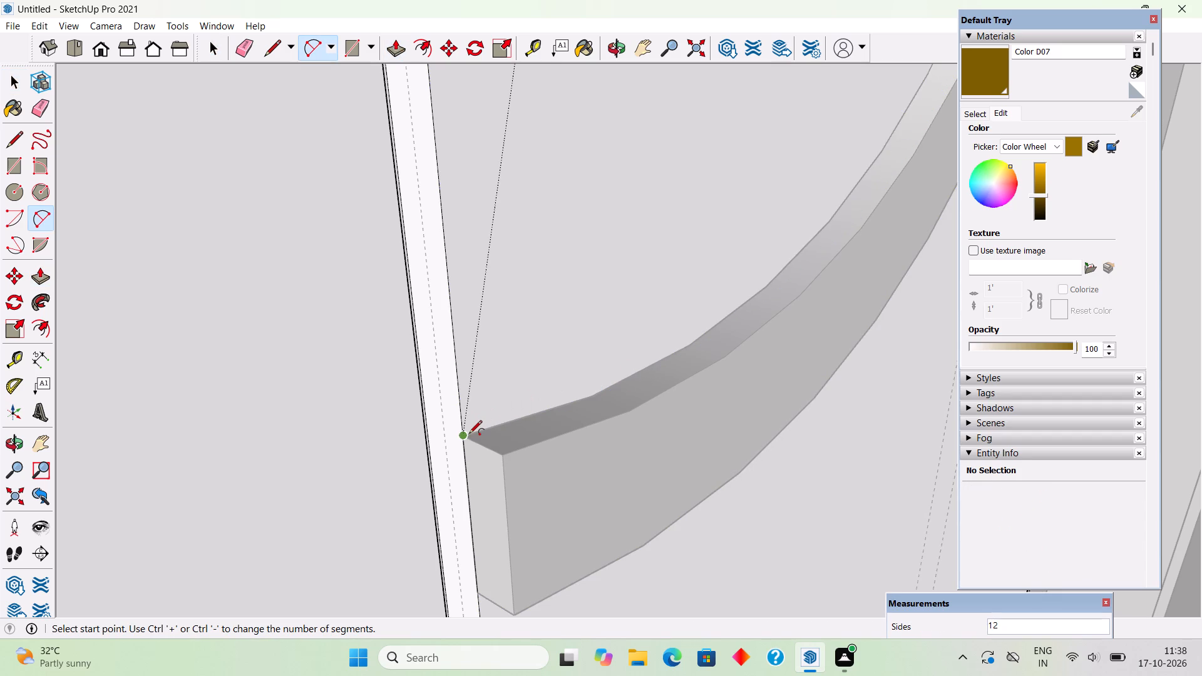
left_click(468, 435)
scroll(485, 406, "down", 20)
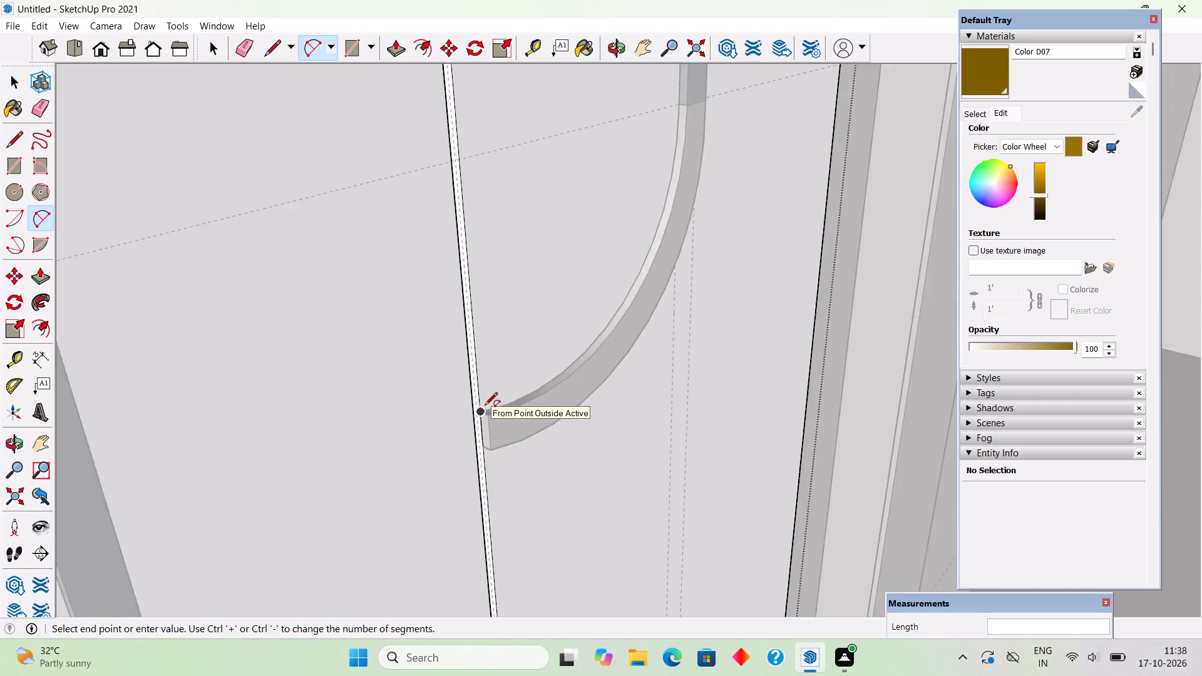
scroll(485, 406, "down", 5)
scroll(542, 289, "up", 5)
scroll(612, 185, "up", 11)
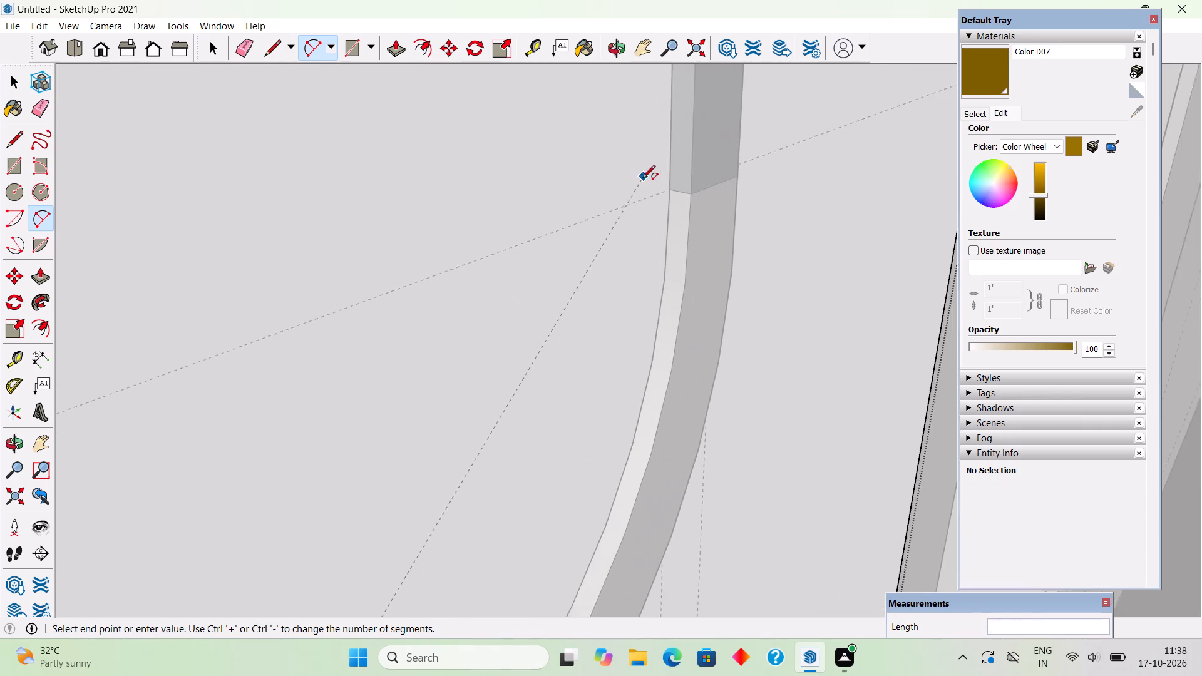
left_click(669, 193)
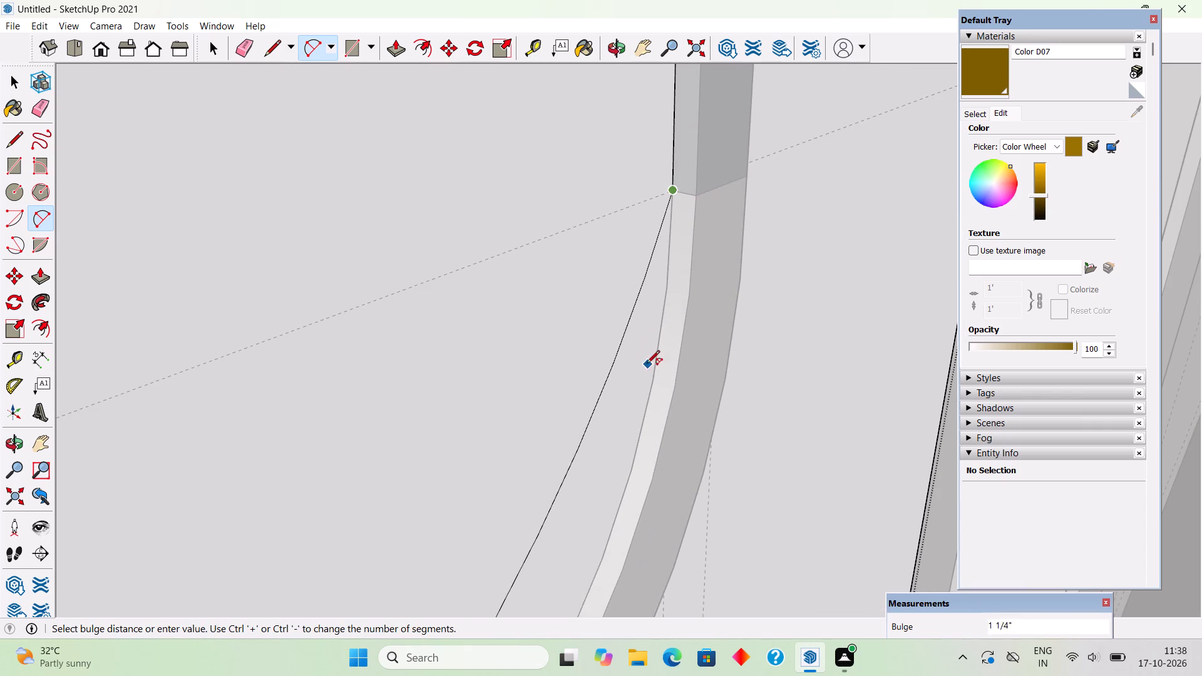
scroll(632, 401, "down", 11)
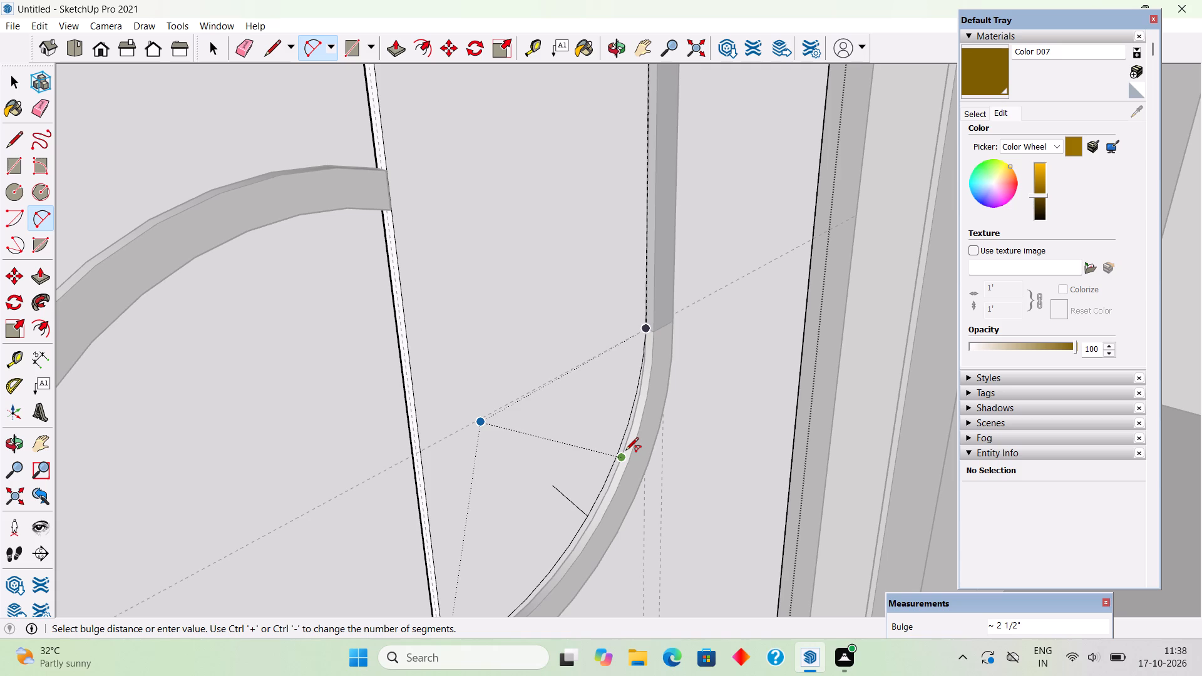
left_click(625, 451)
left_click(625, 451)
key("space")
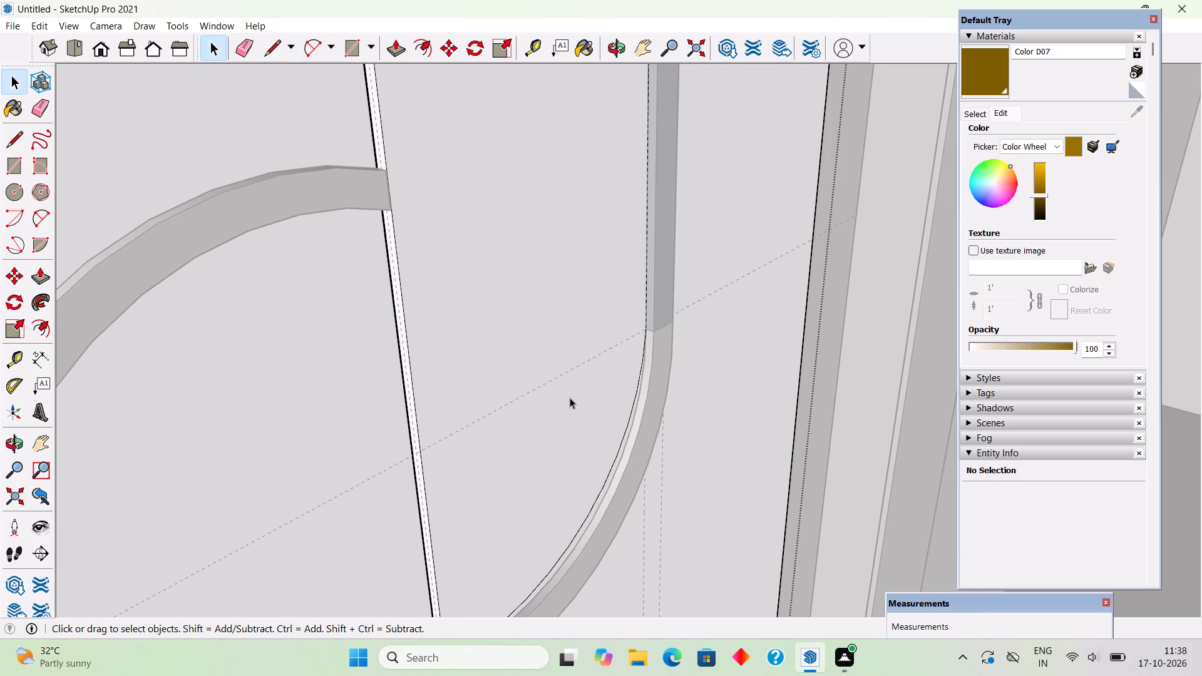
left_click(570, 397)
Draw a 3' 4" line on the door panel along the lower strip's inner edge, from its bottom corner to the start of the curve.
scroll(570, 397, "down", 6)
middle_click_drag(626, 471, 500, 213)
scroll(500, 213, "down", 4)
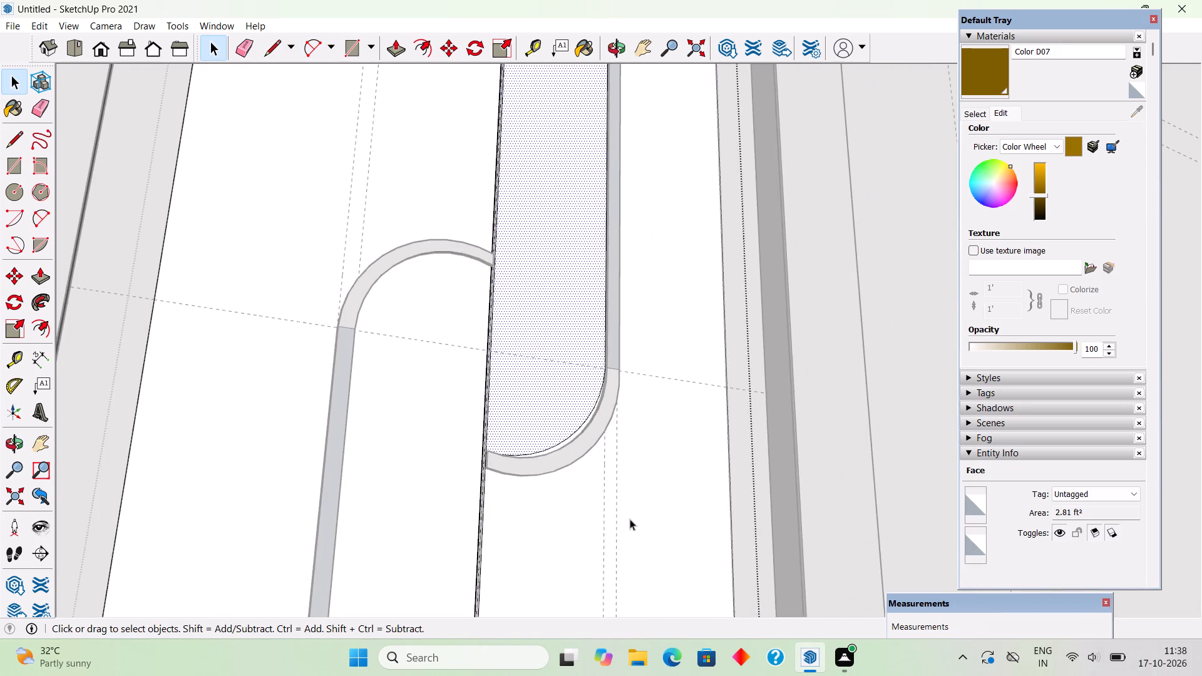
middle_click_drag(618, 502, 524, 535)
scroll(524, 535, "down", 4)
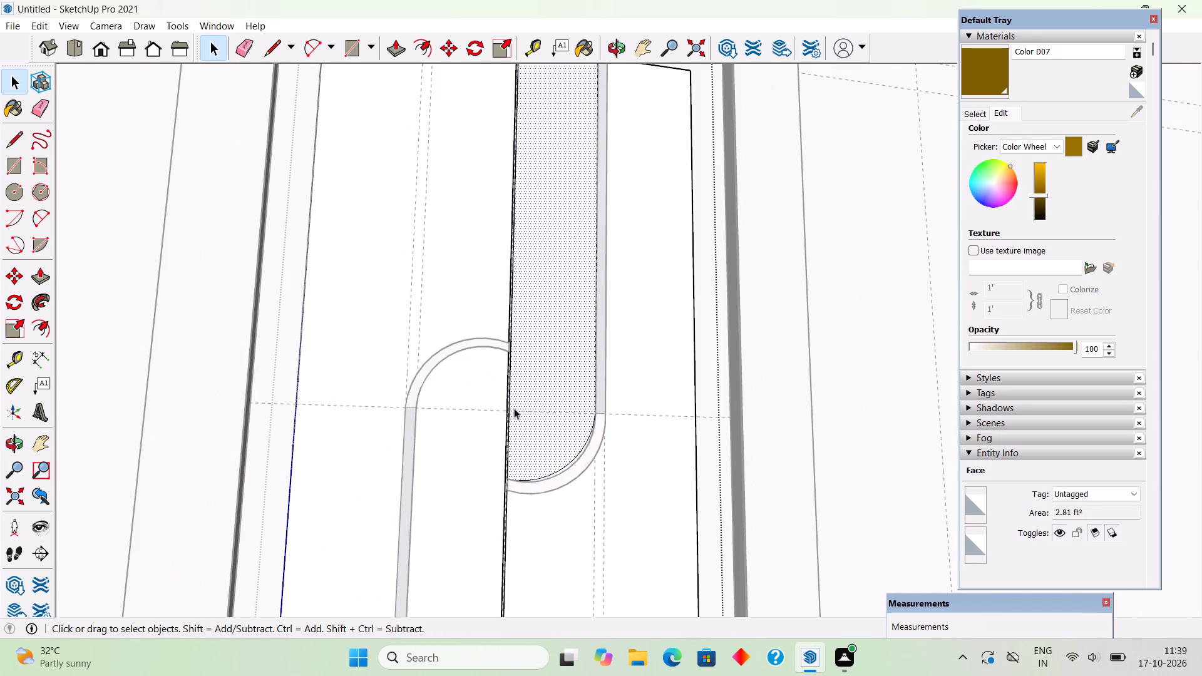
scroll(513, 389, "down", 9)
scroll(513, 535, "up", 5)
middle_click_drag(468, 562, 379, 577)
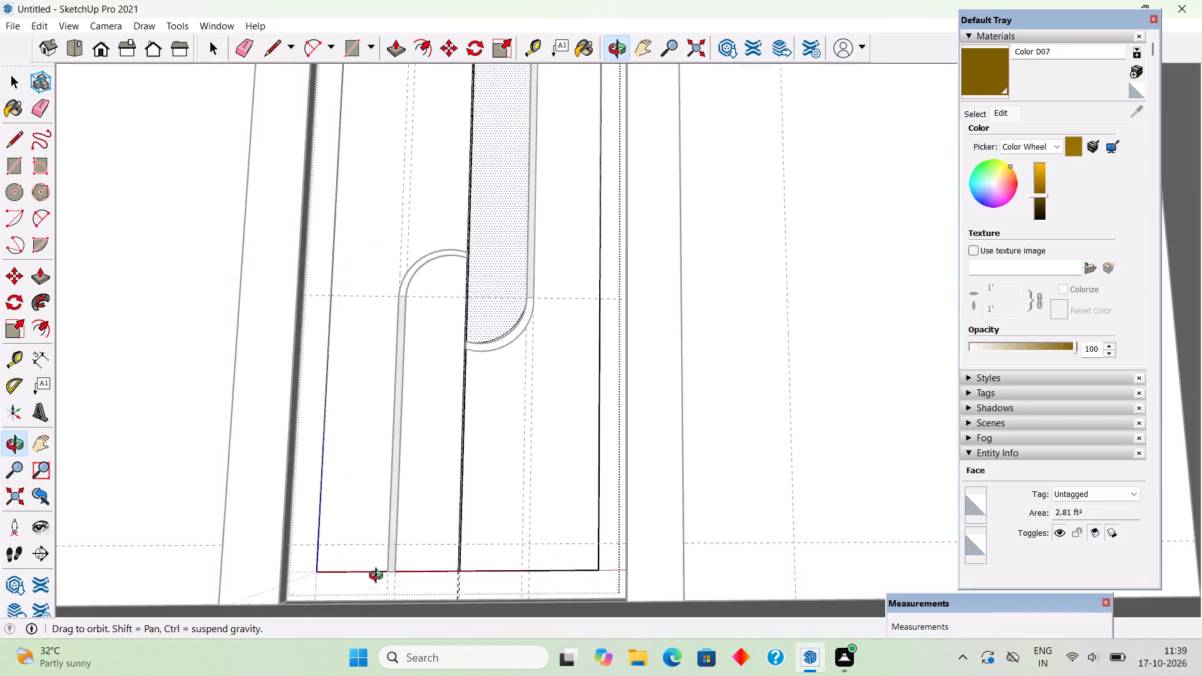
middle_click_drag(379, 577, 378, 577)
scroll(449, 570, "up", 6)
middle_click_drag(361, 536, 244, 540)
scroll(244, 539, "up", 1)
scroll(477, 554, "up", 5)
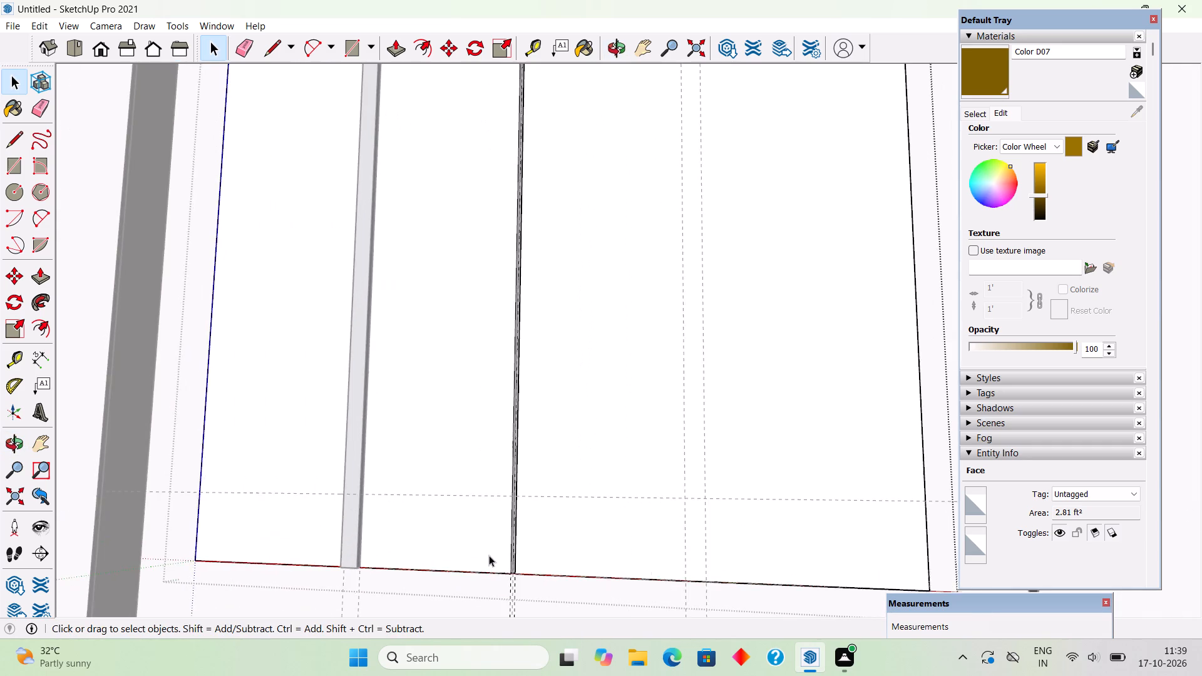
middle_click_drag(448, 555, 367, 571)
scroll(403, 549, "up", 12)
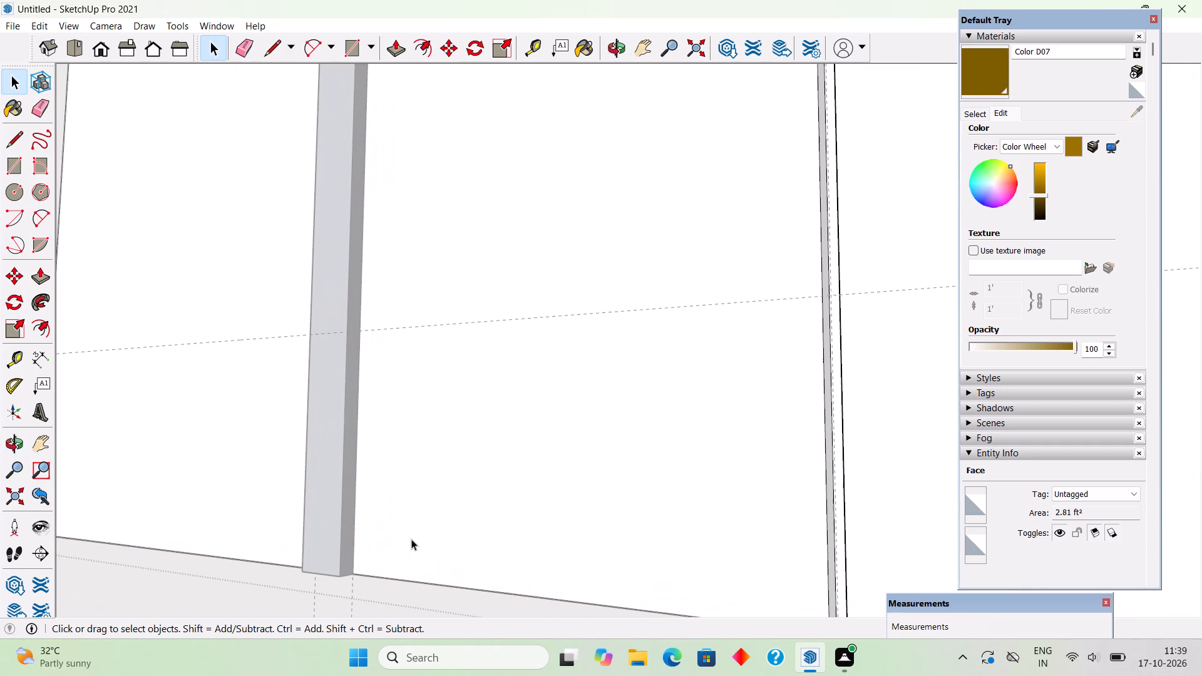
key("l")
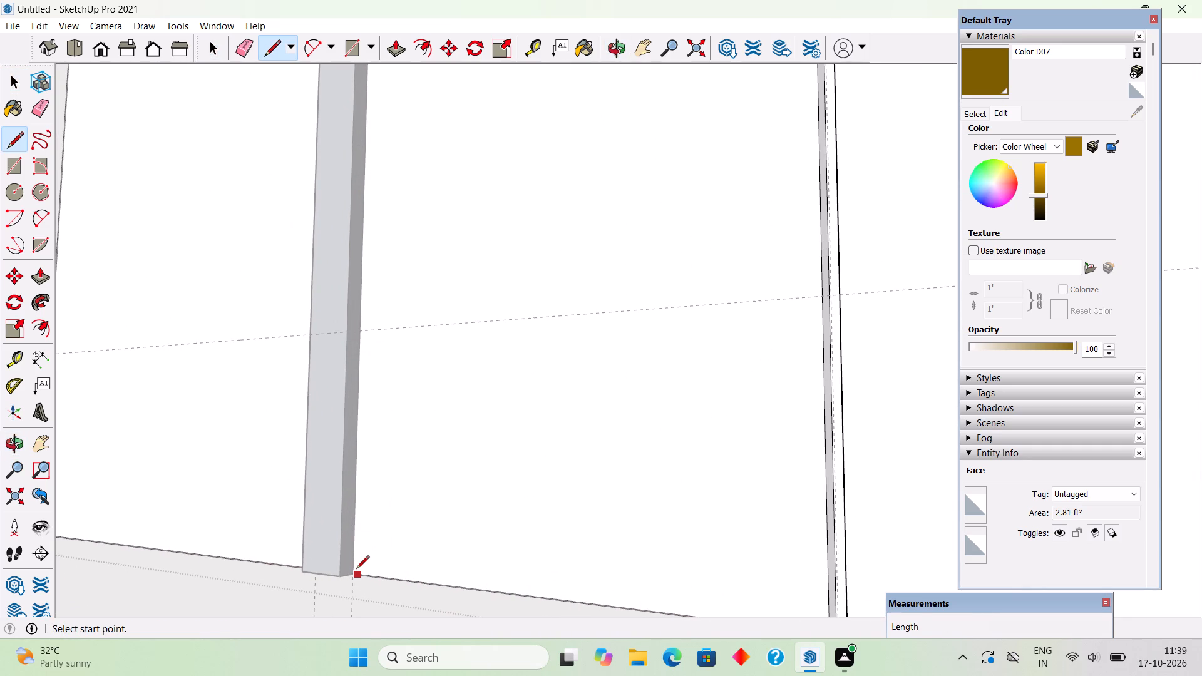
left_click(356, 570)
scroll(371, 450, "down", 17)
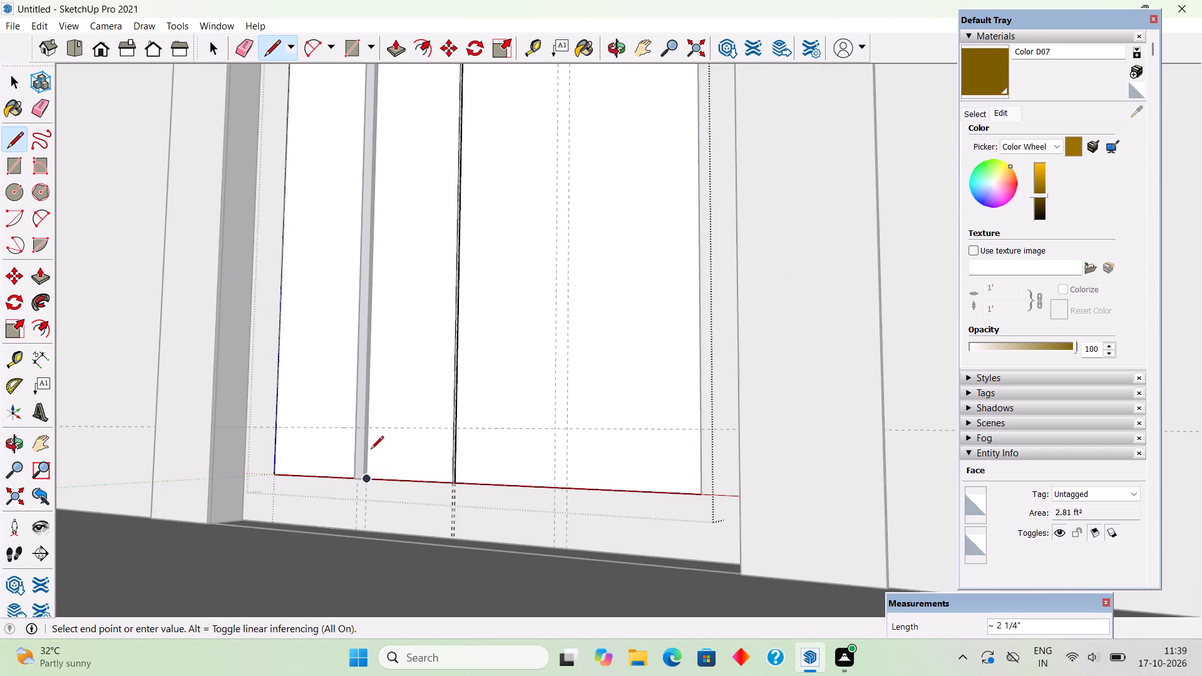
scroll(371, 450, "down", 8)
scroll(372, 248, "up", 4)
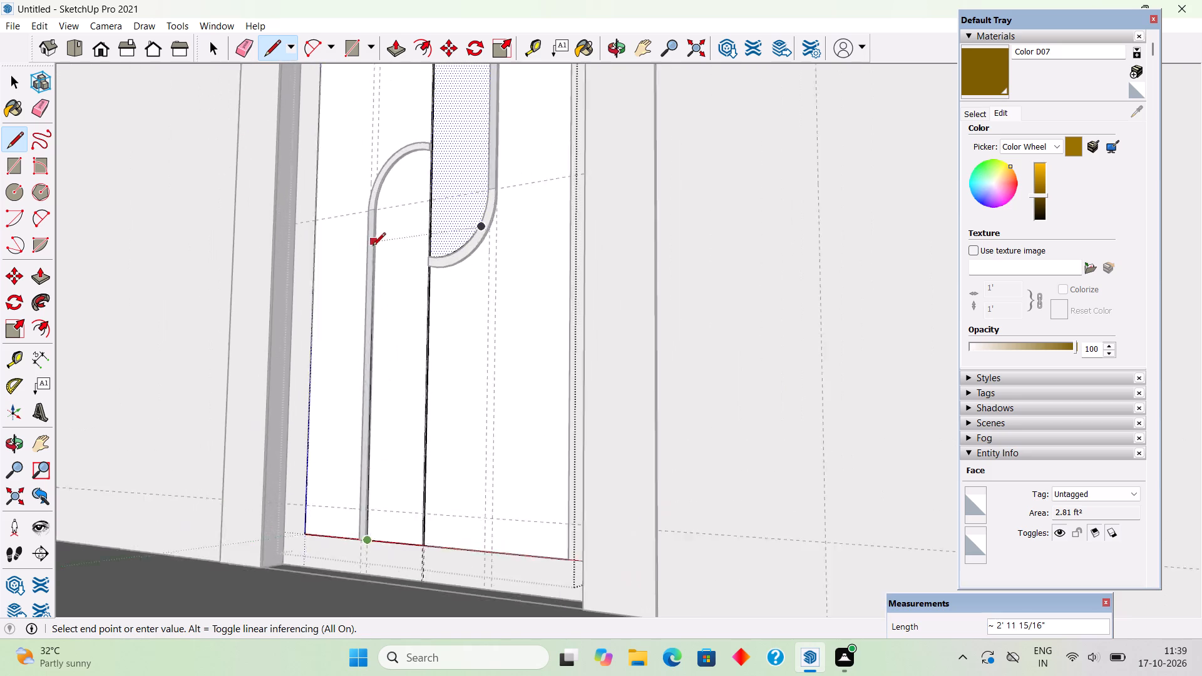
scroll(372, 218, "up", 5)
left_click(380, 203)
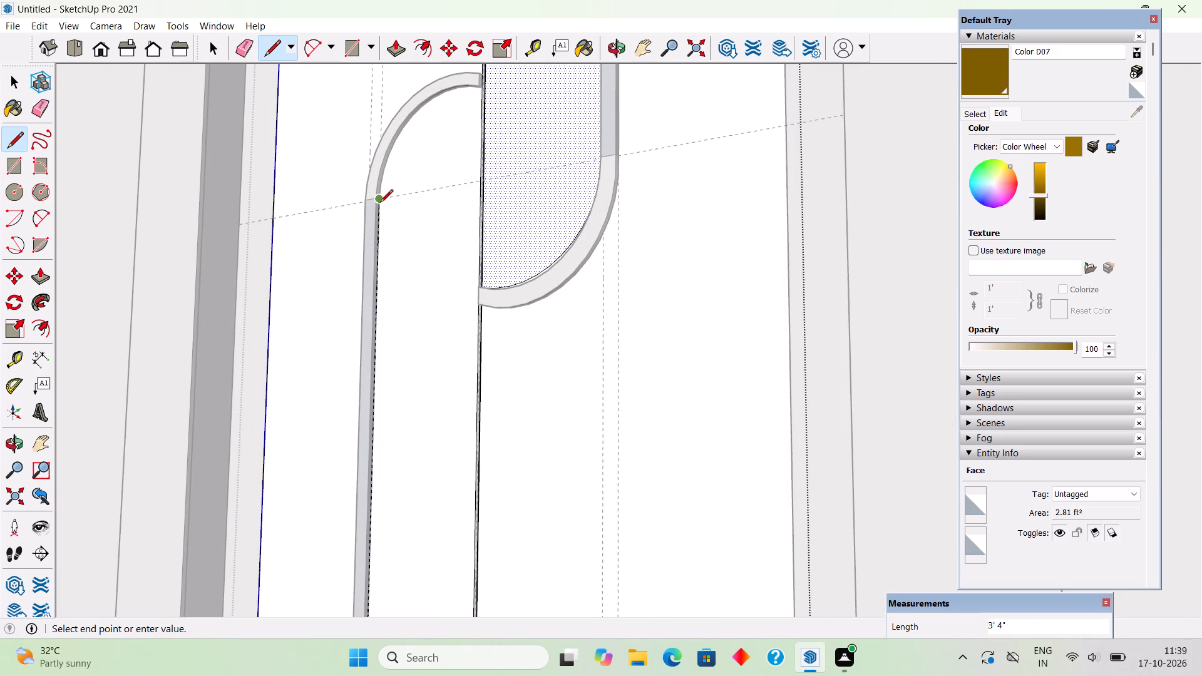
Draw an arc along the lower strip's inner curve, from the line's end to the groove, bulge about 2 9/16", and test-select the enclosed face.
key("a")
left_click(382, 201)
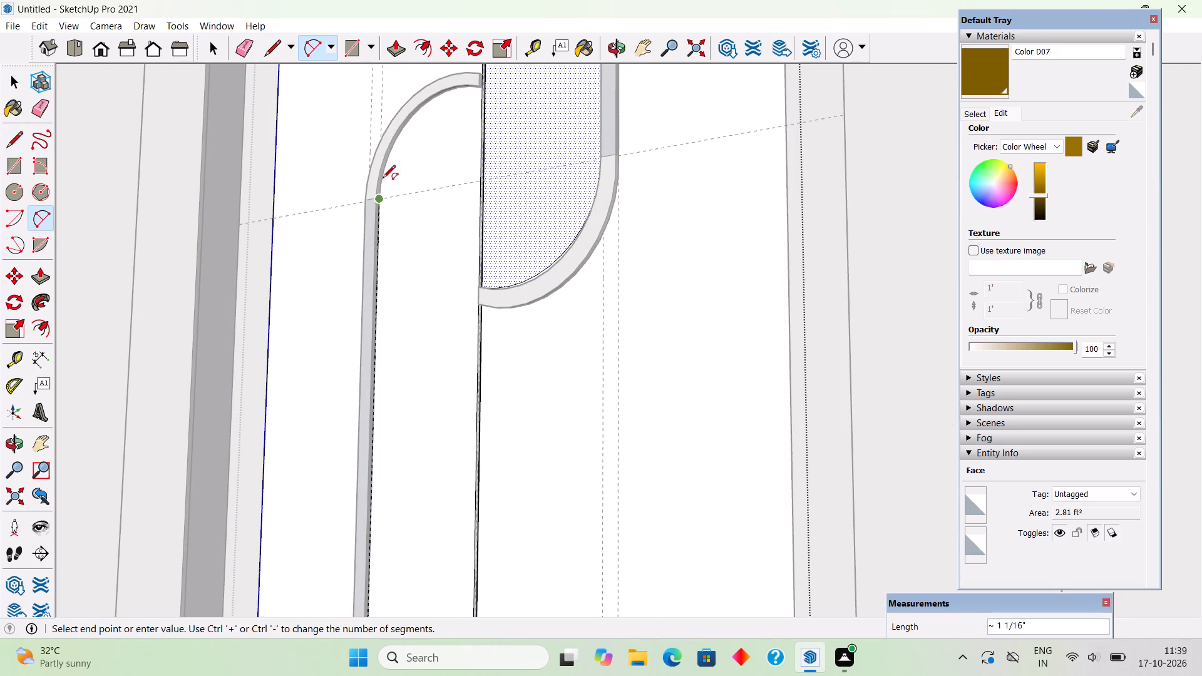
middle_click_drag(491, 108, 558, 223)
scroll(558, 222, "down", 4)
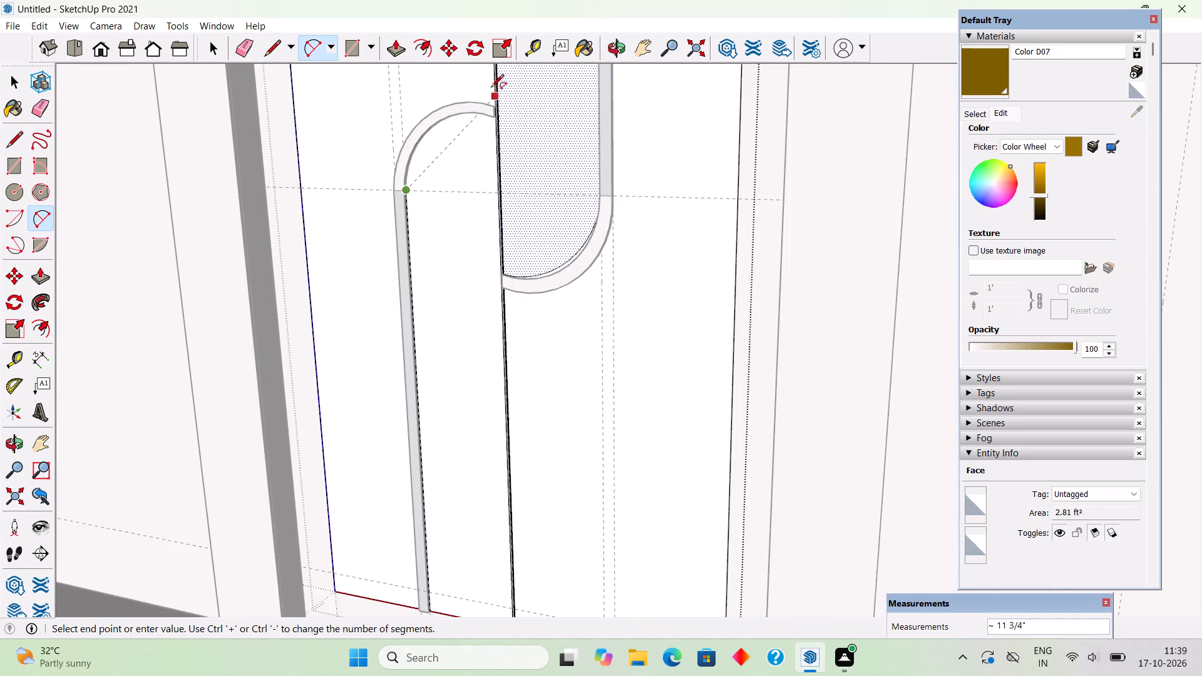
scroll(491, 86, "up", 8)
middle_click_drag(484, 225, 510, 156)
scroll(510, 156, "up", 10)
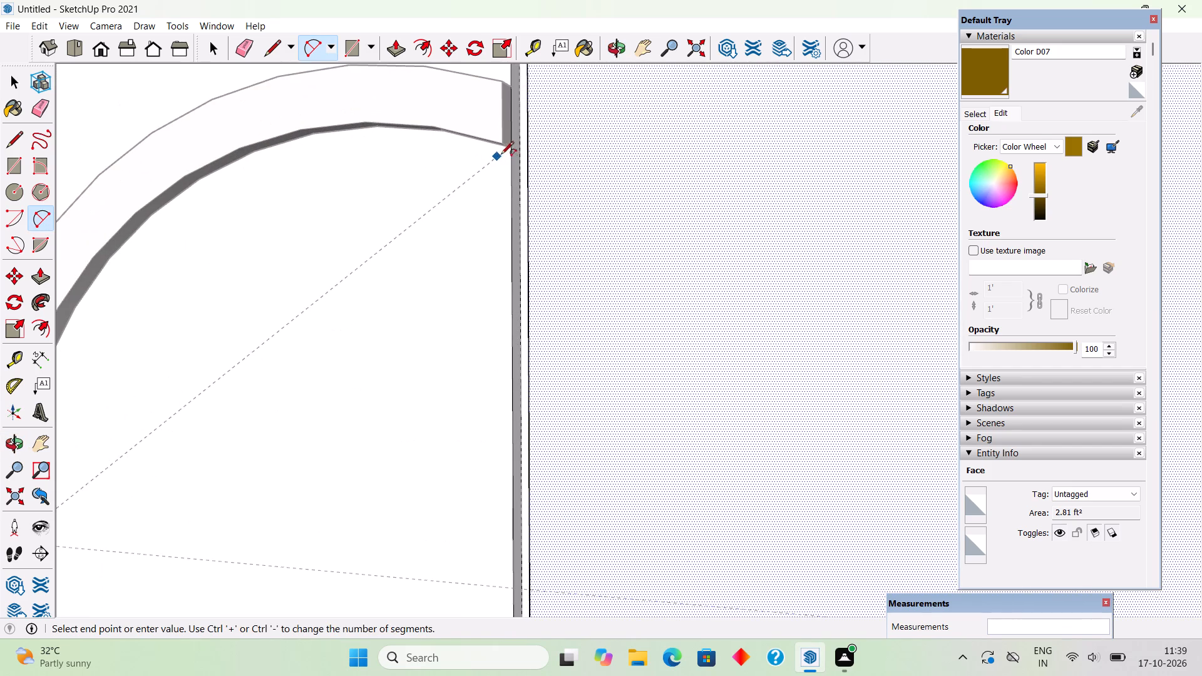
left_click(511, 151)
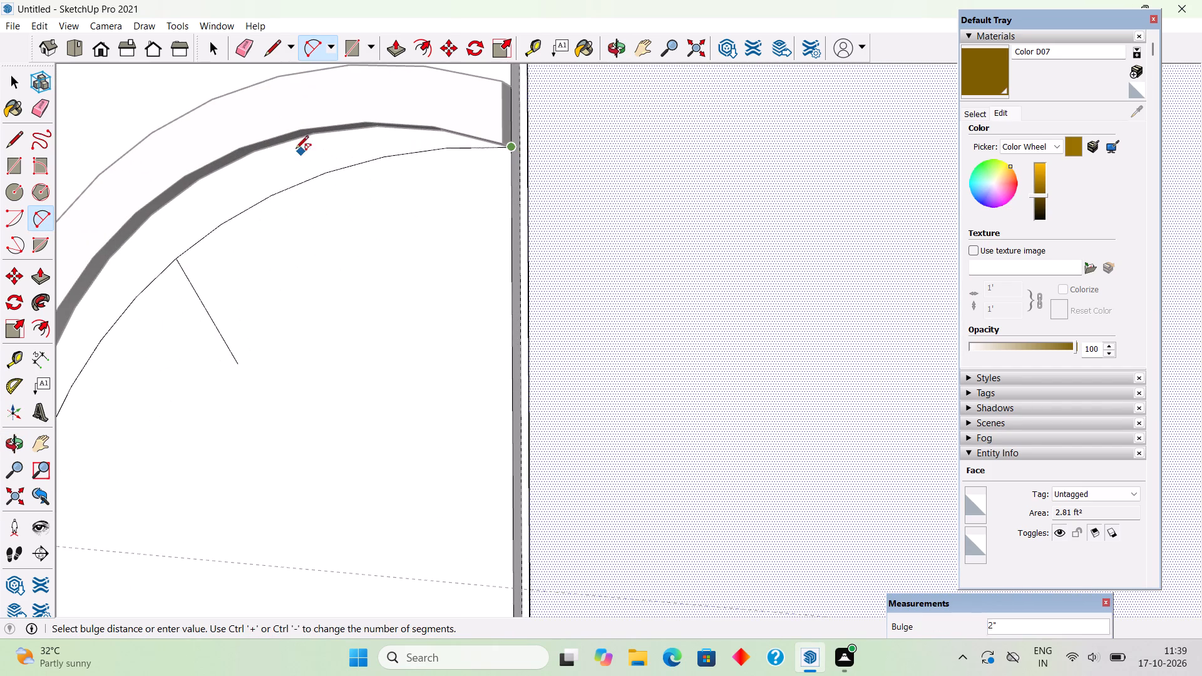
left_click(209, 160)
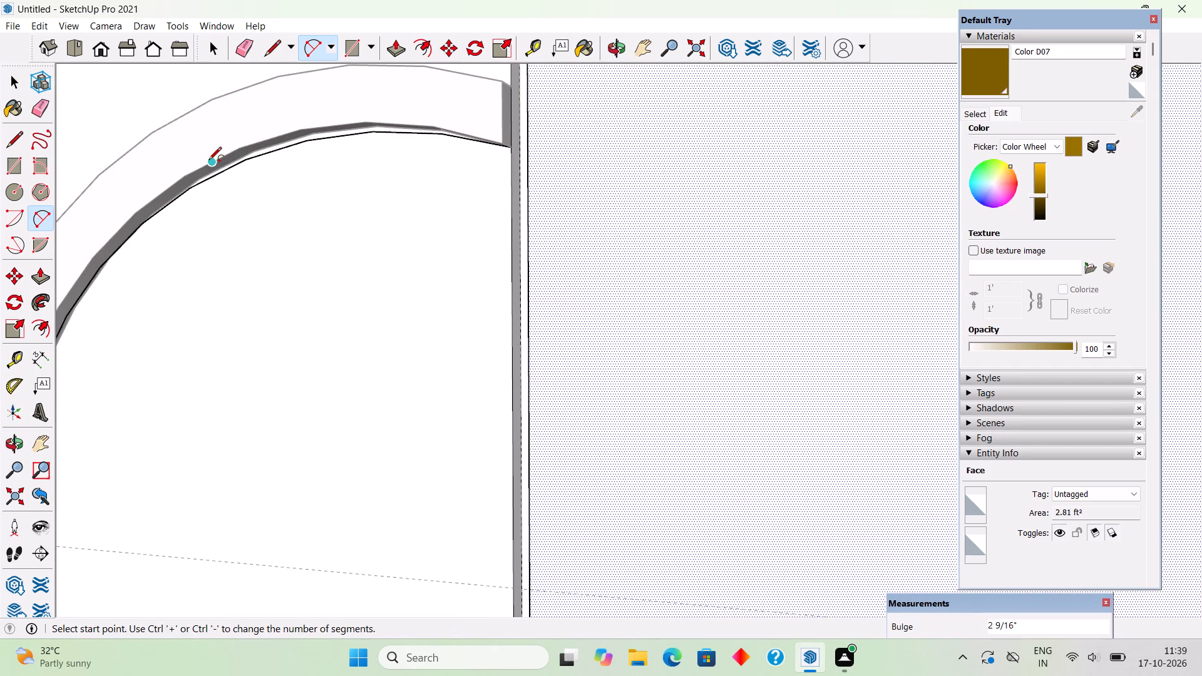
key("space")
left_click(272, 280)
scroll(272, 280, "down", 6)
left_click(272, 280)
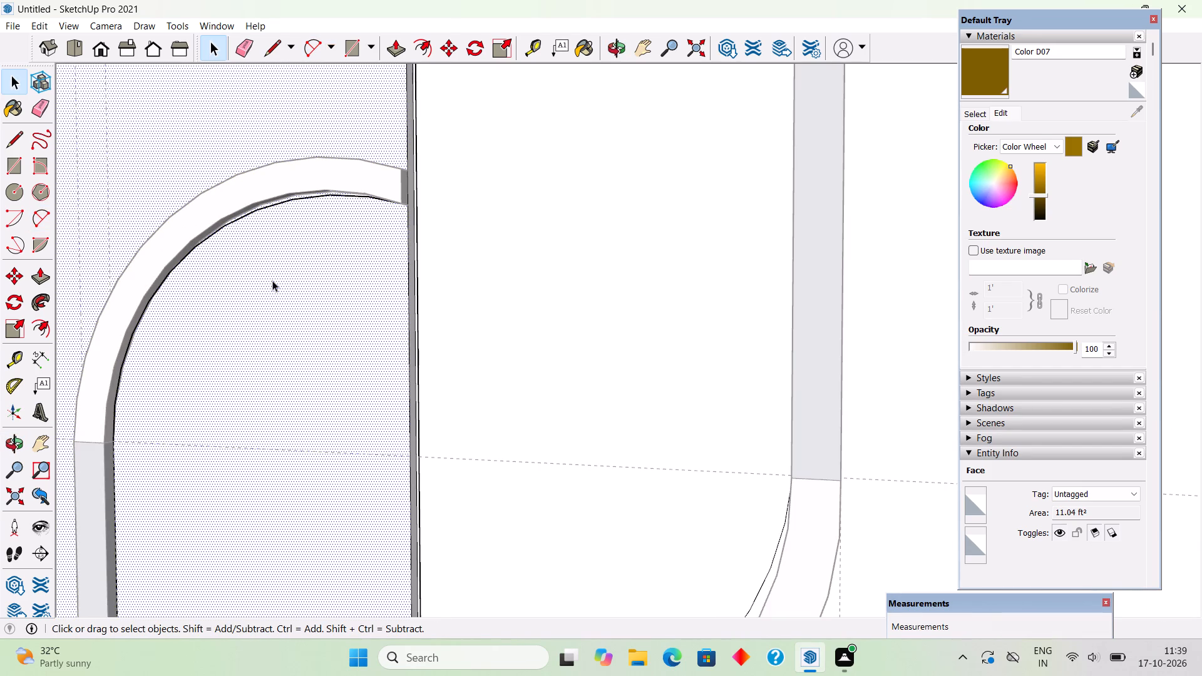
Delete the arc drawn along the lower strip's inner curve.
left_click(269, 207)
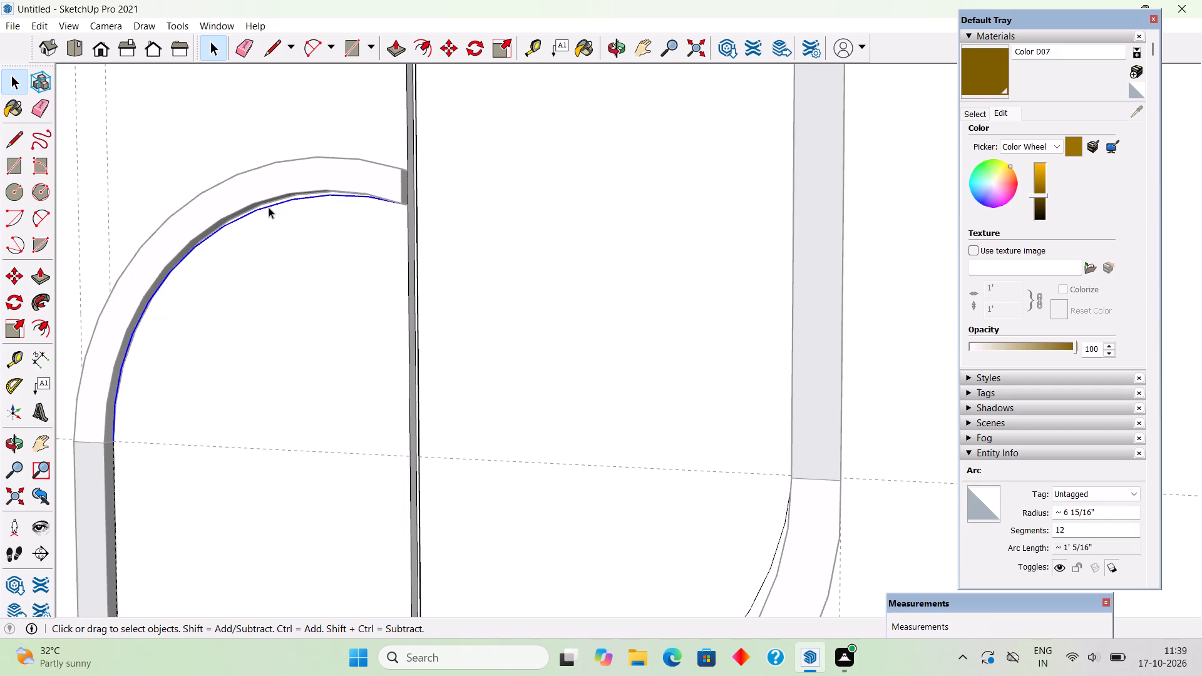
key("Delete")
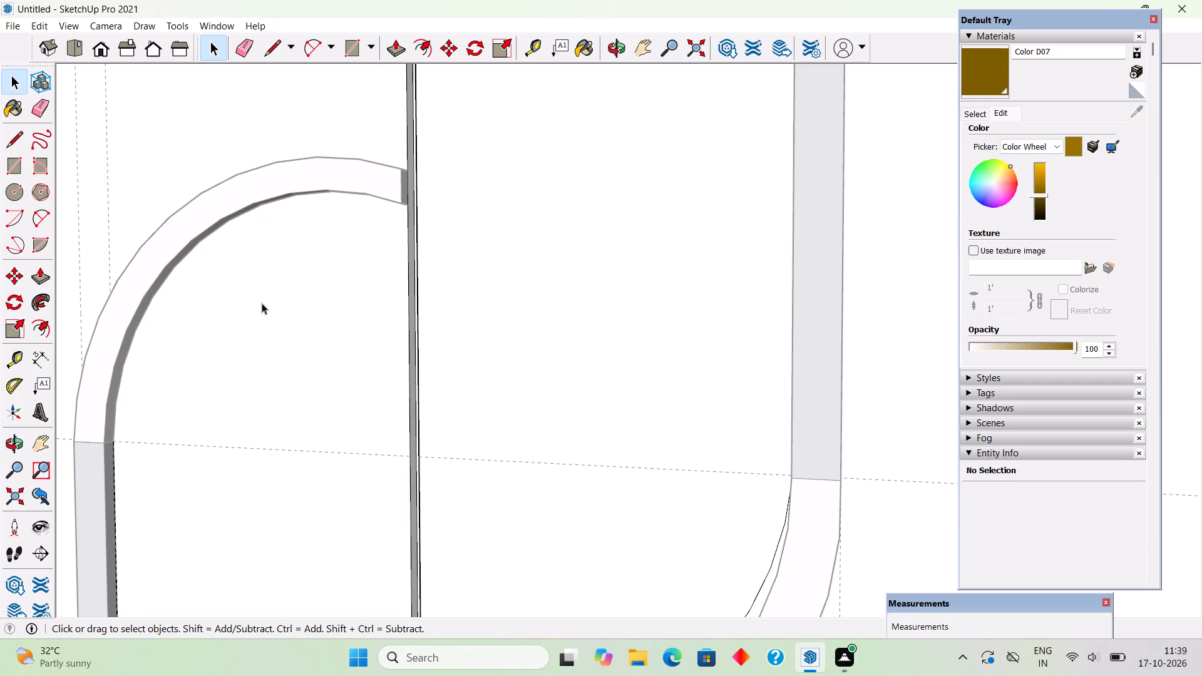
Redraw the arc from the groove along the lower strip's inner curve to the line's end, bulge about 2 5/8", and select the enclosed face.
middle_click_drag(259, 304, 496, 666)
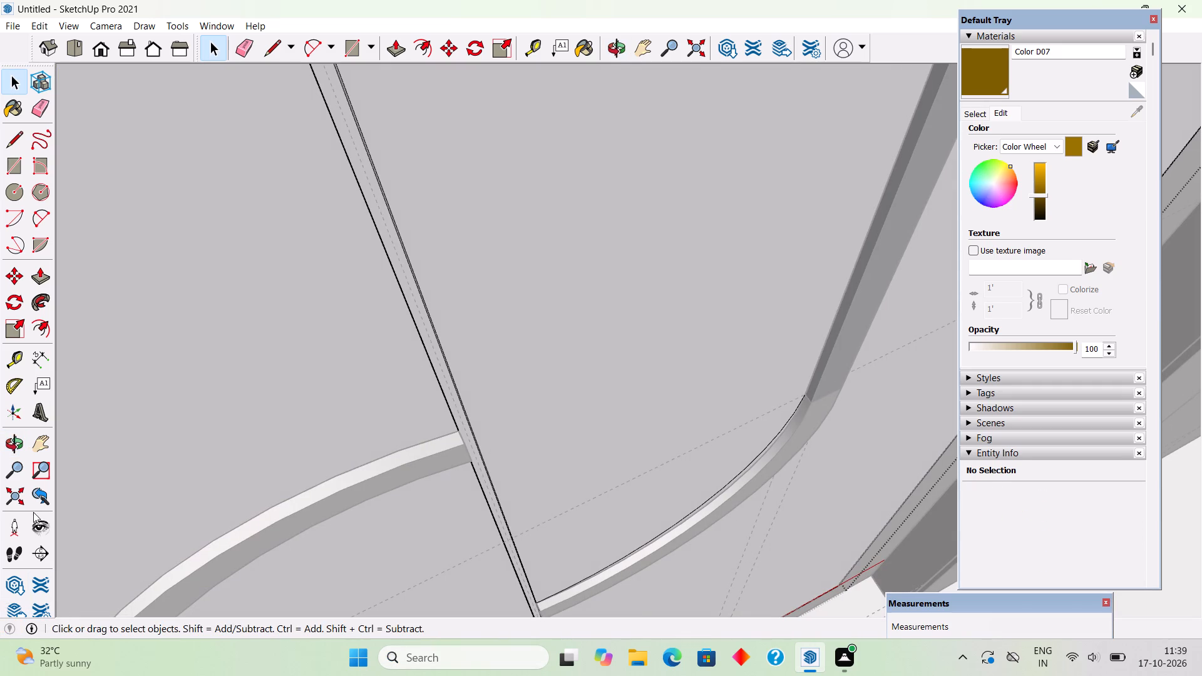
left_click(11, 491)
scroll(395, 504, "down", 3)
scroll(748, 294, "up", 3)
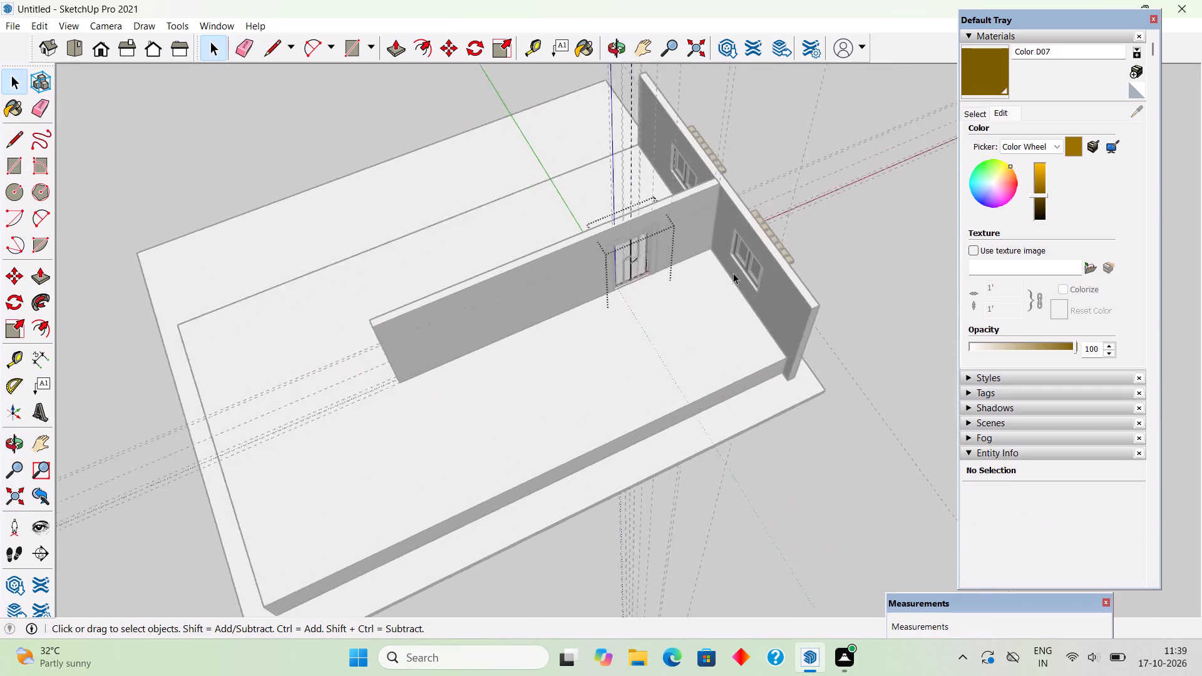
scroll(733, 273, "up", 14)
scroll(1055, 88, "down", 4)
scroll(679, 123, "down", 3)
scroll(511, 307, "down", 4)
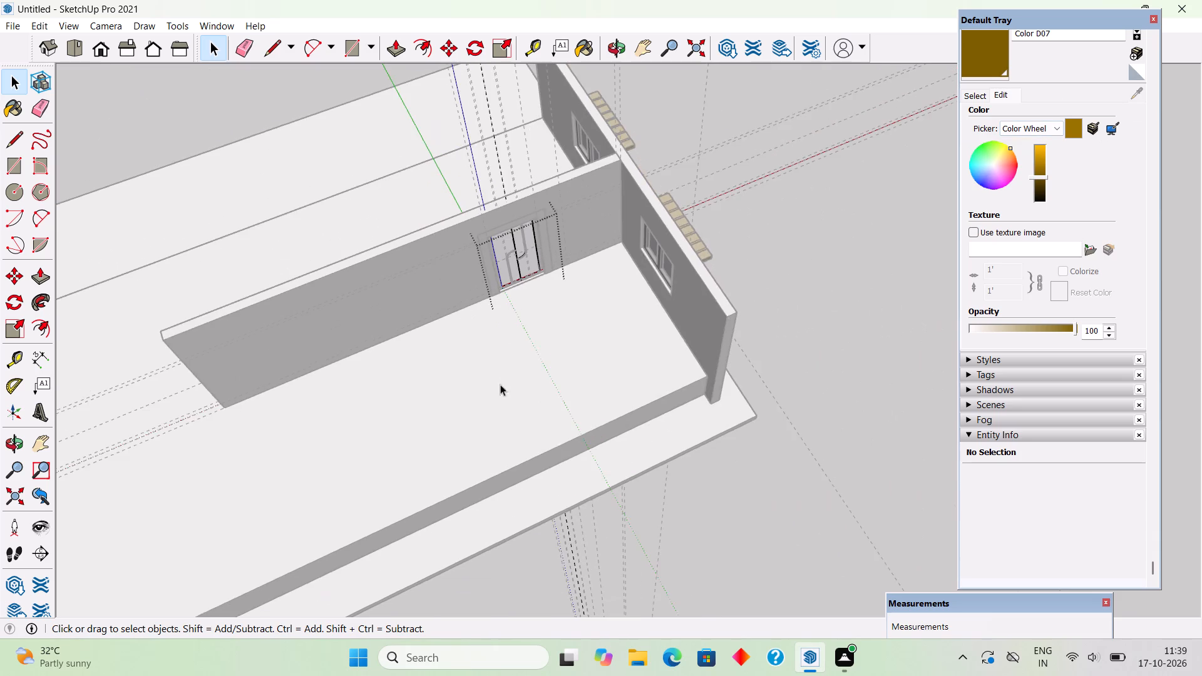
middle_click_drag(617, 229, 480, 71)
scroll(582, 199, "up", 9)
middle_click_drag(525, 245, 449, 14)
scroll(550, 296, "up", 18)
scroll(468, 266, "up", 1)
middle_click_drag(463, 263, 413, 209)
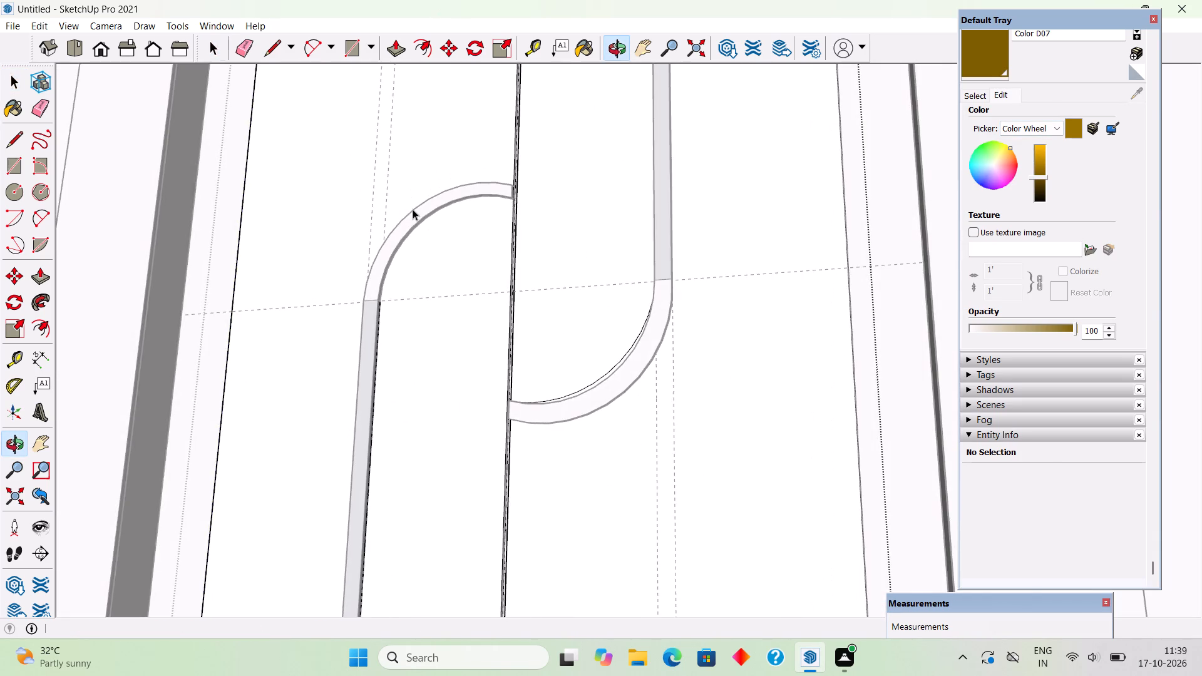
scroll(433, 232, "up", 10)
middle_click_drag(502, 273, 470, 227)
scroll(521, 284, "up", 2)
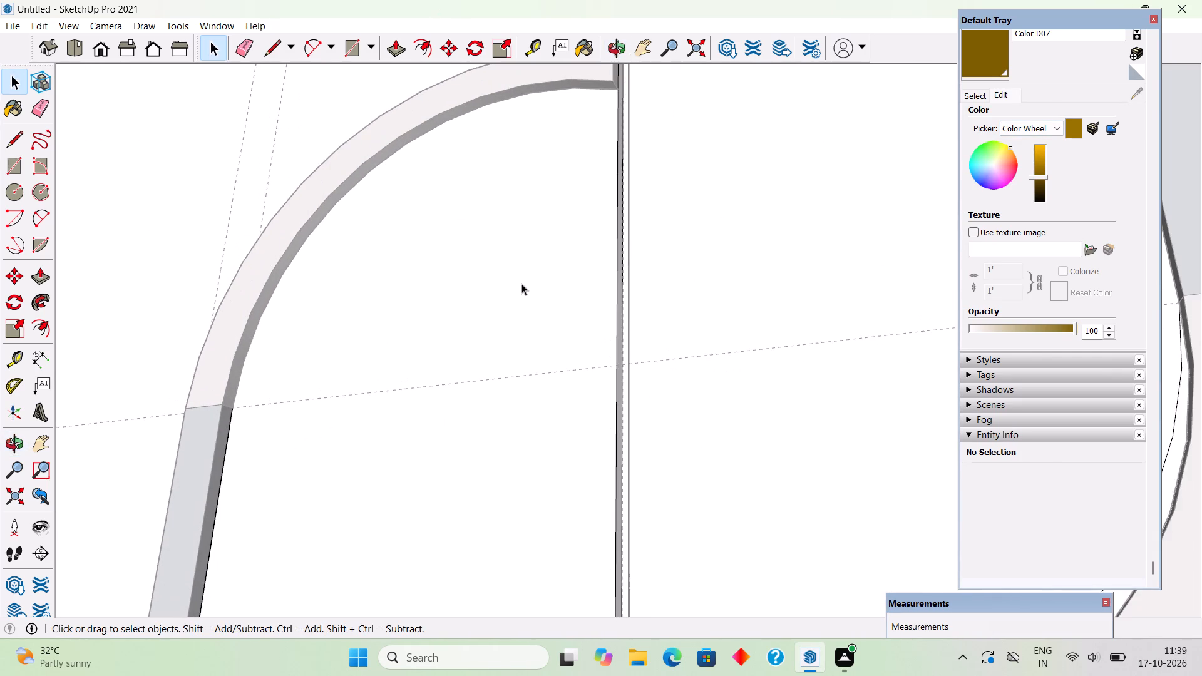
scroll(521, 284, "down", 2)
scroll(630, 91, "up", 1)
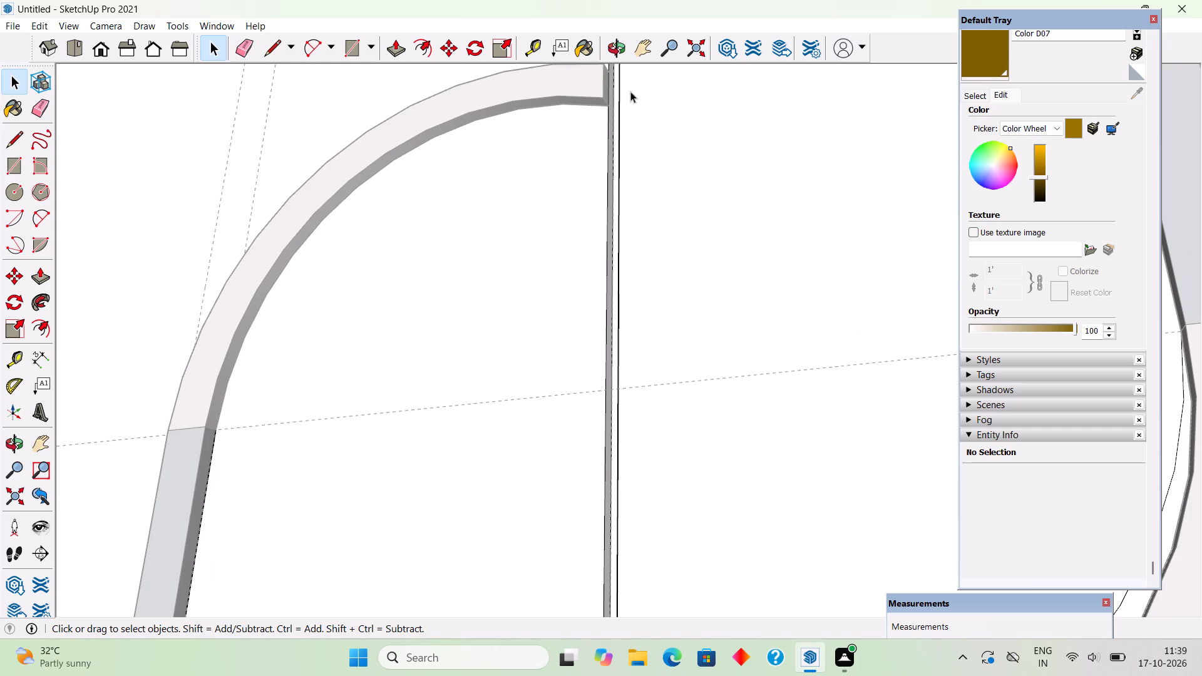
key("a")
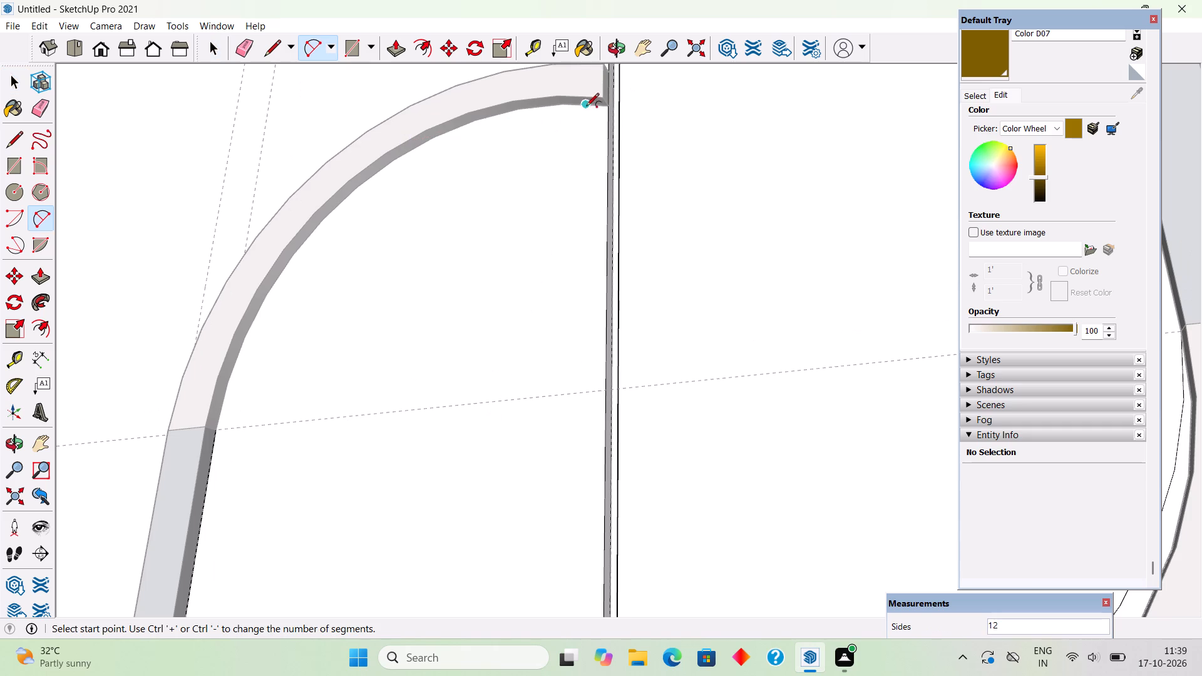
scroll(619, 114, "up", 5)
left_click(600, 103)
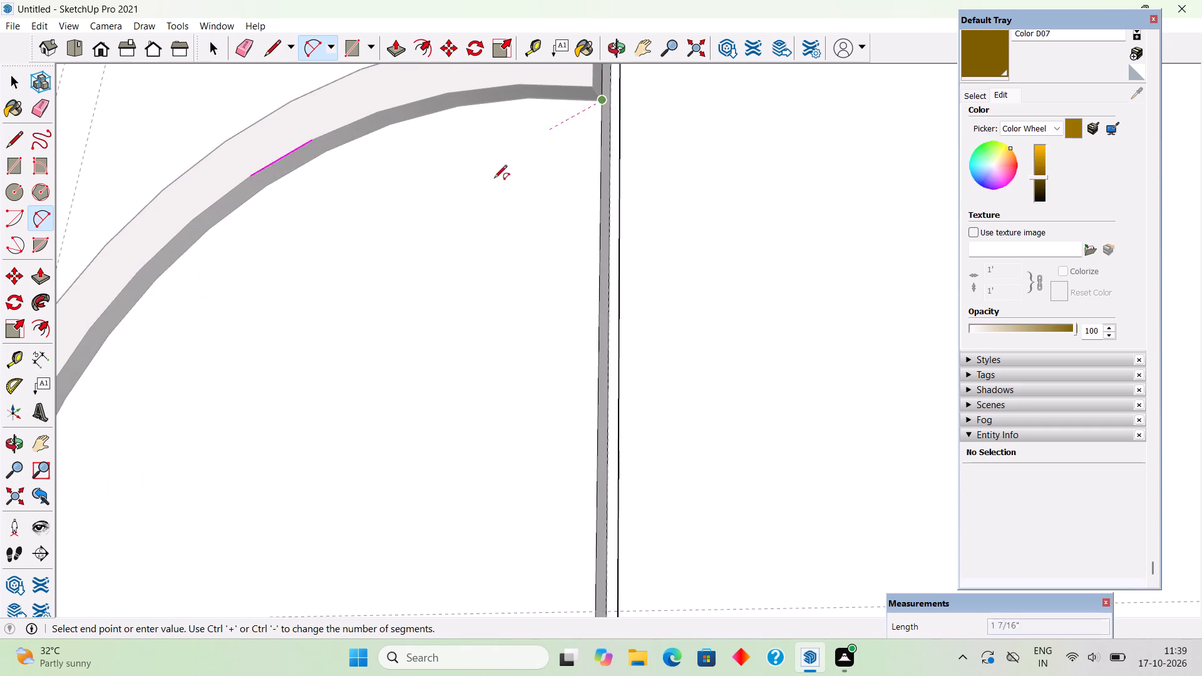
scroll(424, 227, "down", 6)
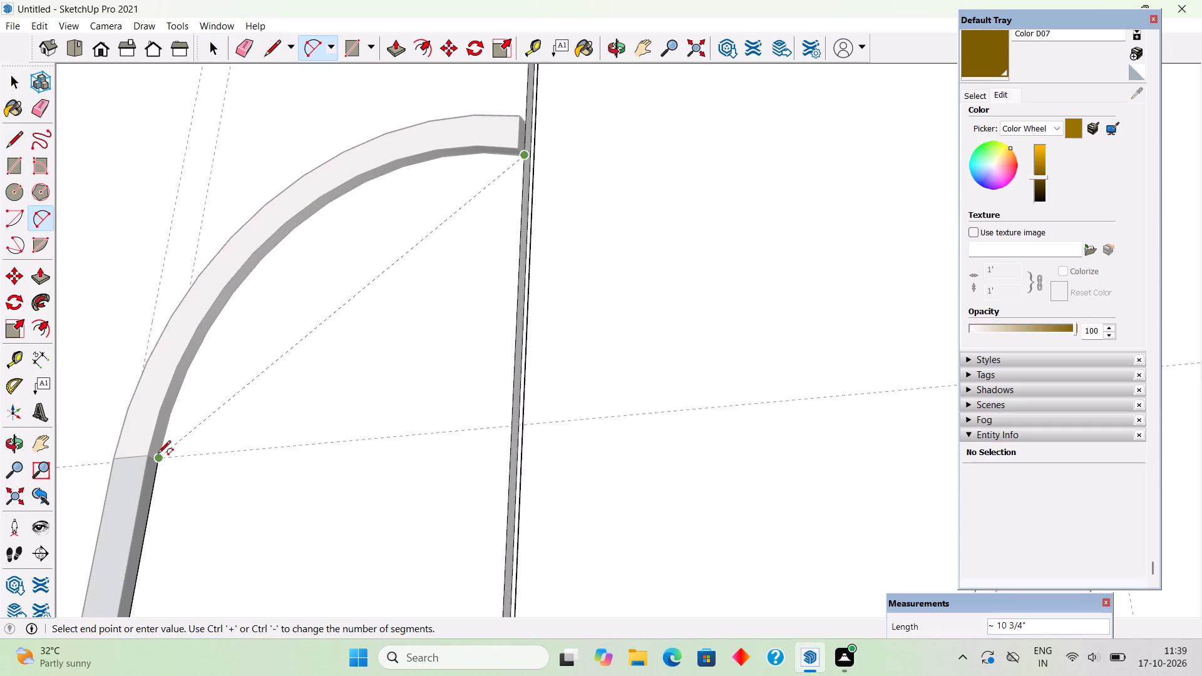
left_click(158, 454)
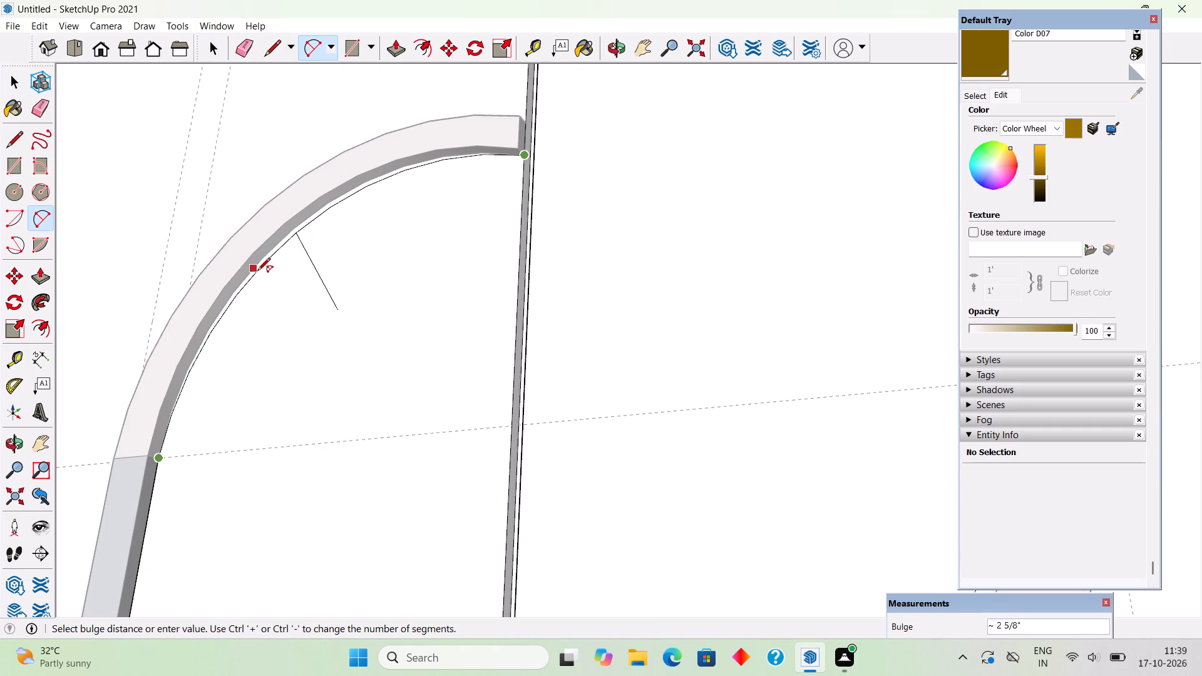
left_click(257, 271)
key("space")
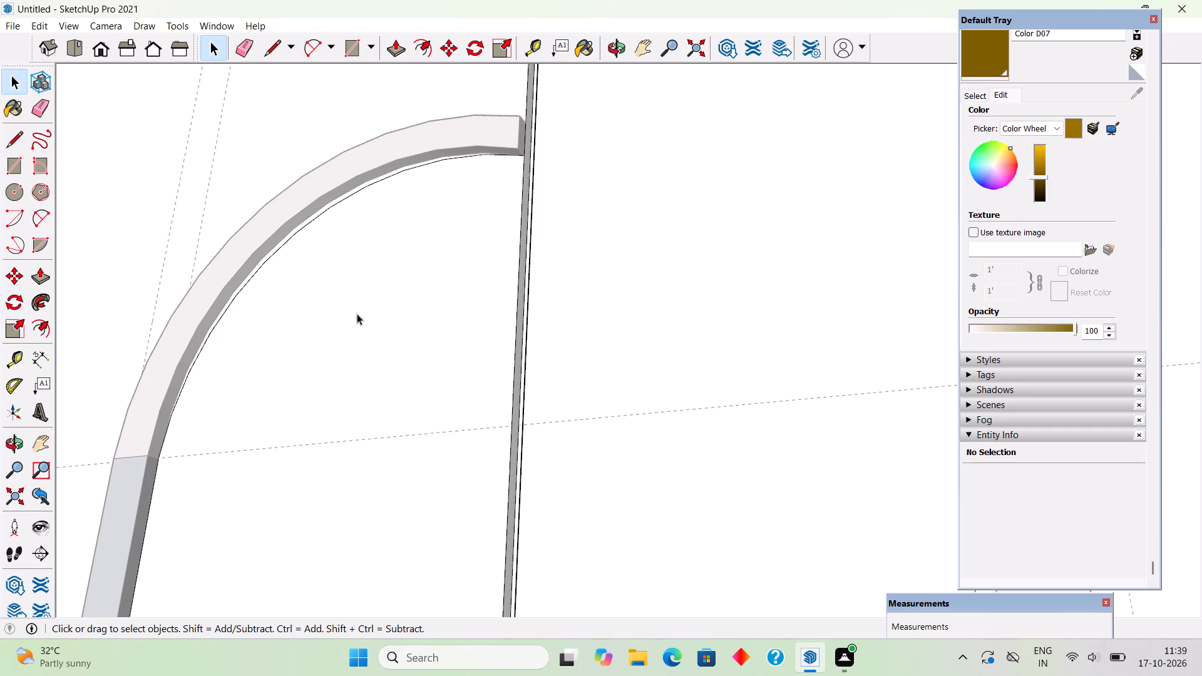
left_click(357, 314)
Draw a rectangle about 10" by 1 15/16" across the door panel, from the upper strip's outer edge to the panel's side edge, near the curve's start.
scroll(357, 314, "down", 20)
scroll(357, 314, "down", 3)
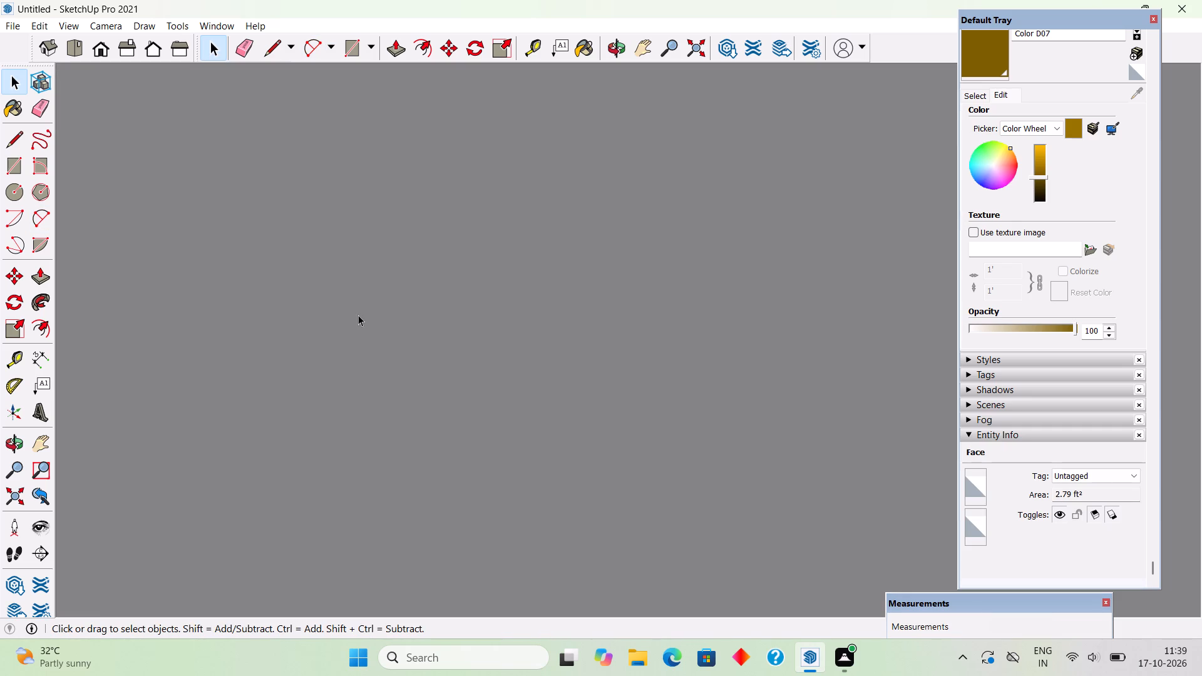
left_click(6, 494)
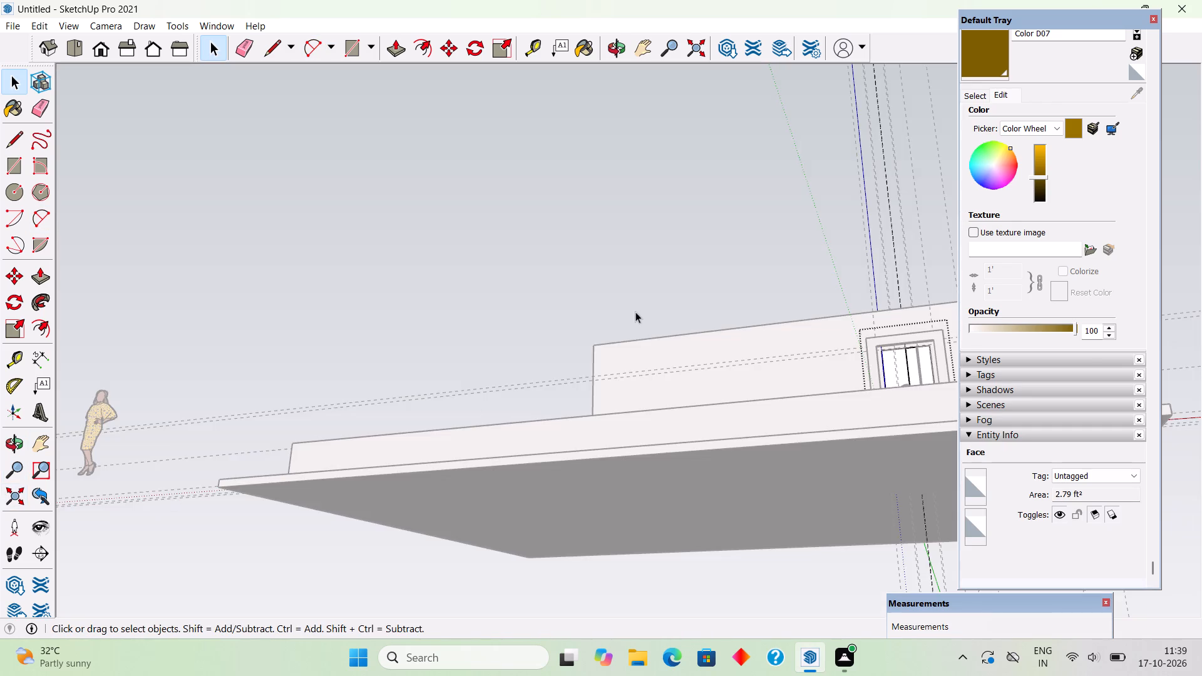
middle_click_drag(648, 335, 740, 540)
scroll(902, 387, "up", 4)
middle_click_drag(645, 413, 794, 424)
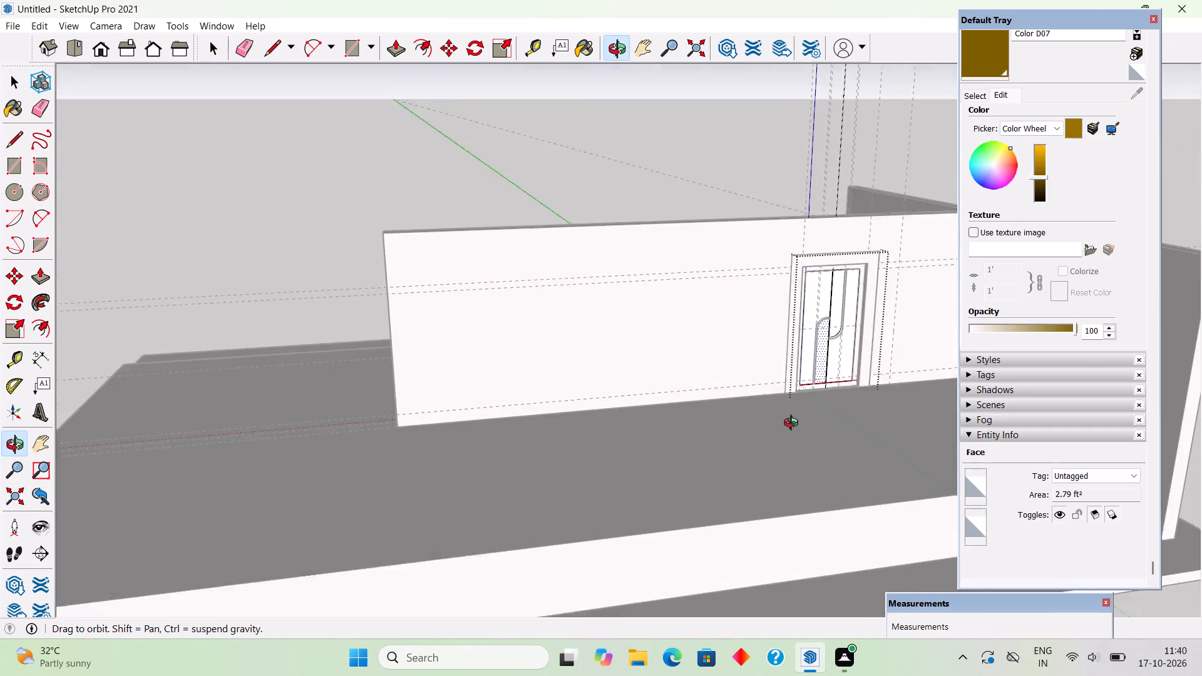
middle_click_drag(794, 424, 794, 424)
scroll(927, 274, "up", 11)
middle_click_drag(825, 292, 744, 261)
scroll(610, 371, "up", 11)
middle_click_drag(632, 416, 615, 351)
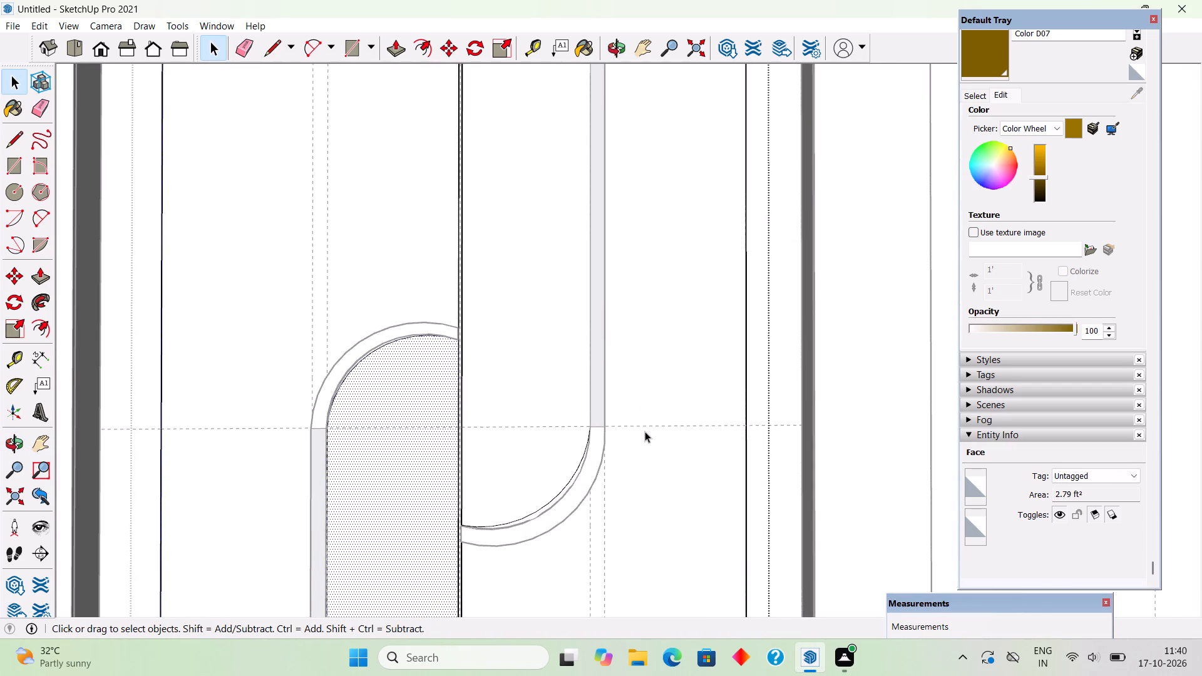
key("r")
scroll(619, 428, "up", 4)
middle_click_drag(612, 411, 394, 351)
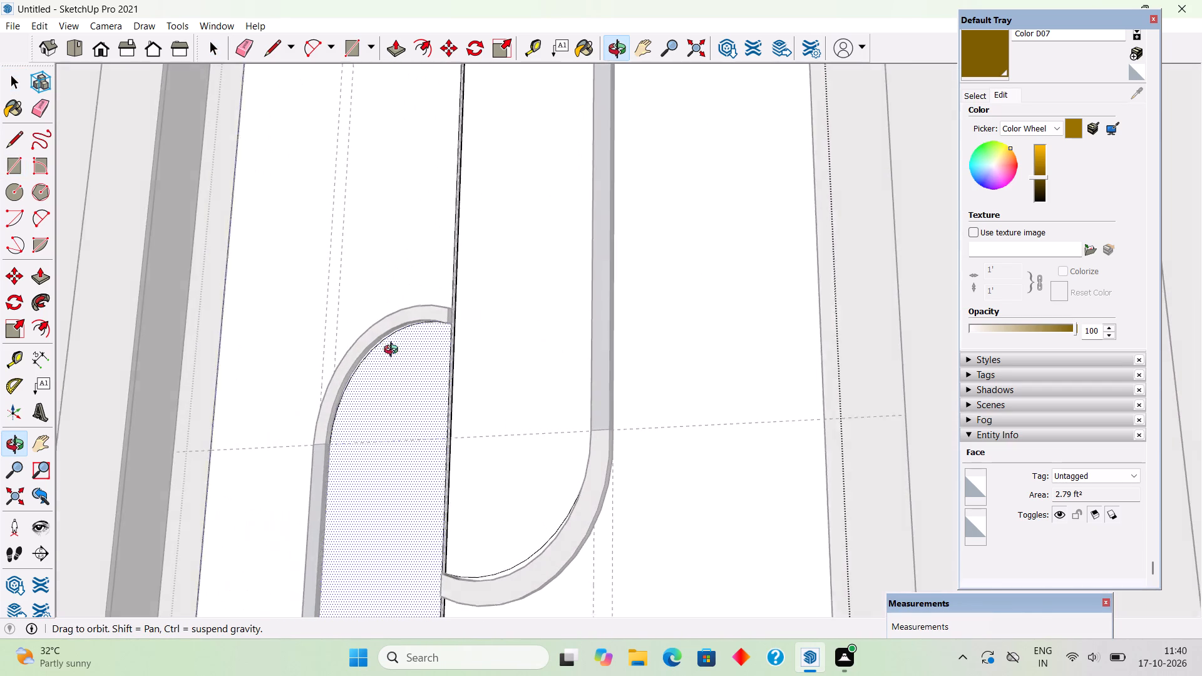
middle_click_drag(394, 351, 393, 352)
scroll(754, 421, "up", 3)
scroll(630, 427, "up", 5)
scroll(565, 429, "up", 3)
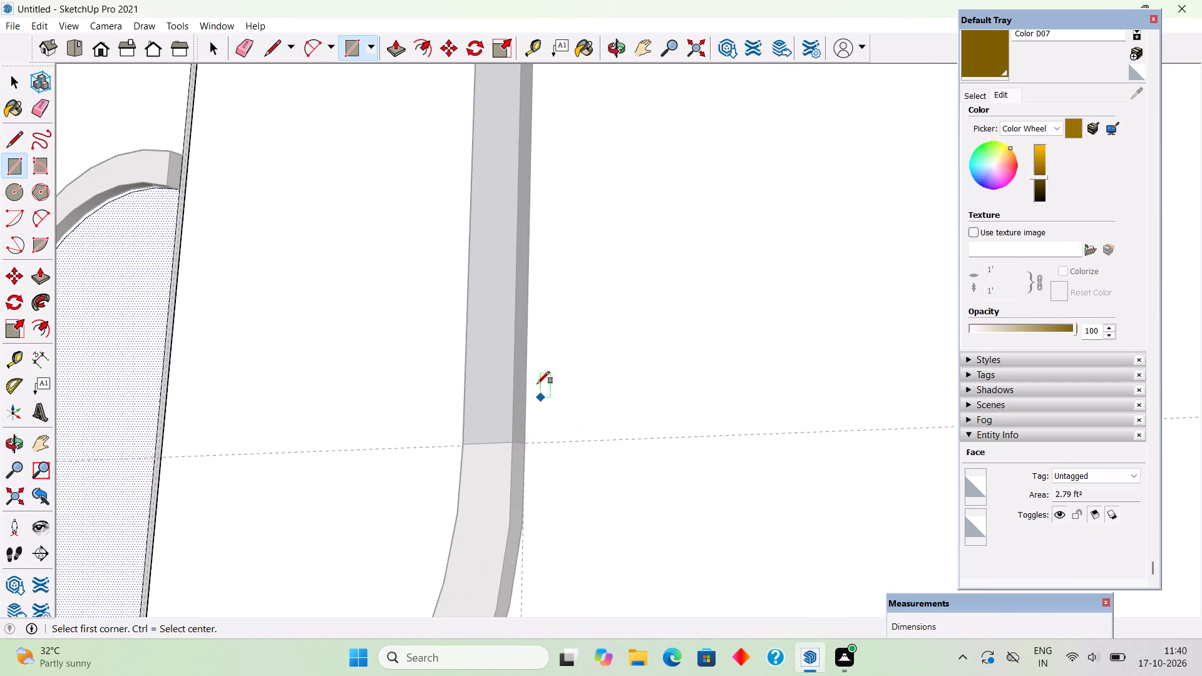
left_click(528, 360)
scroll(578, 458, "down", 4)
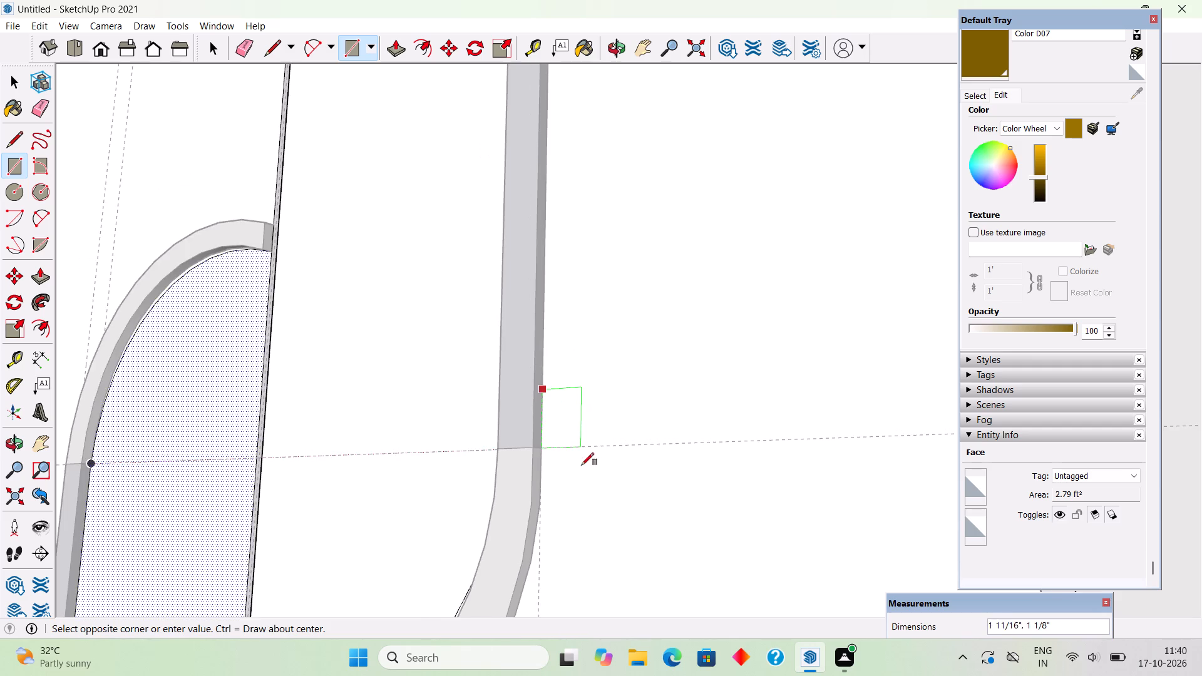
scroll(582, 466, "down", 5)
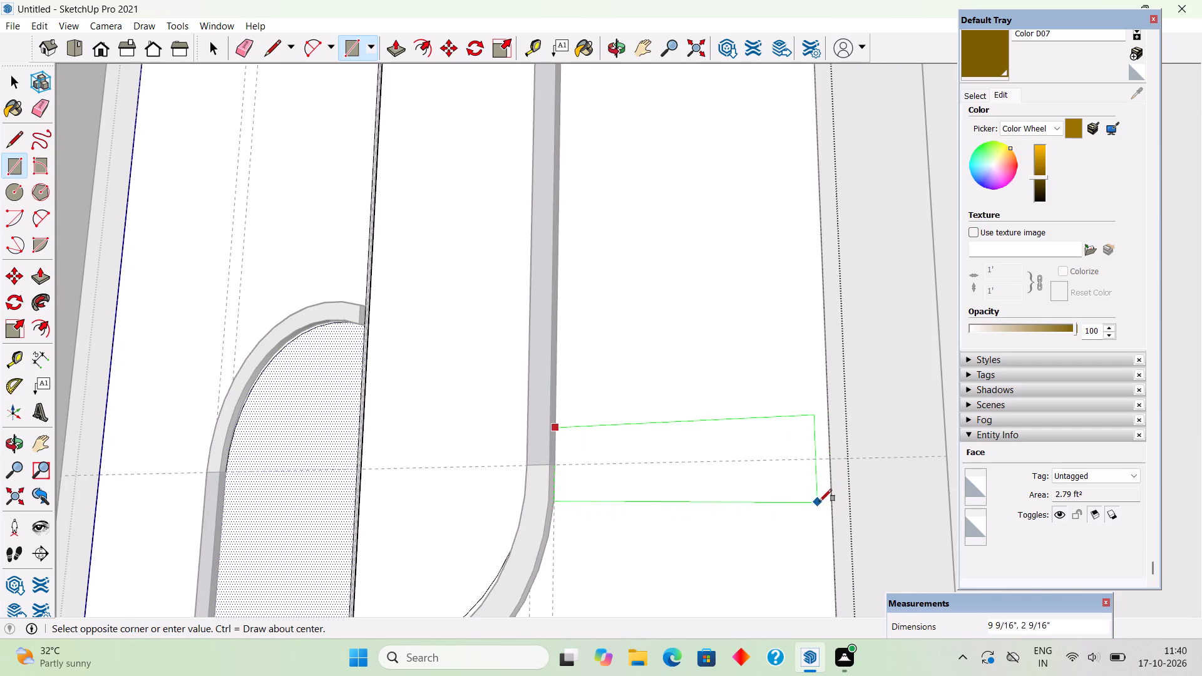
left_click(827, 480)
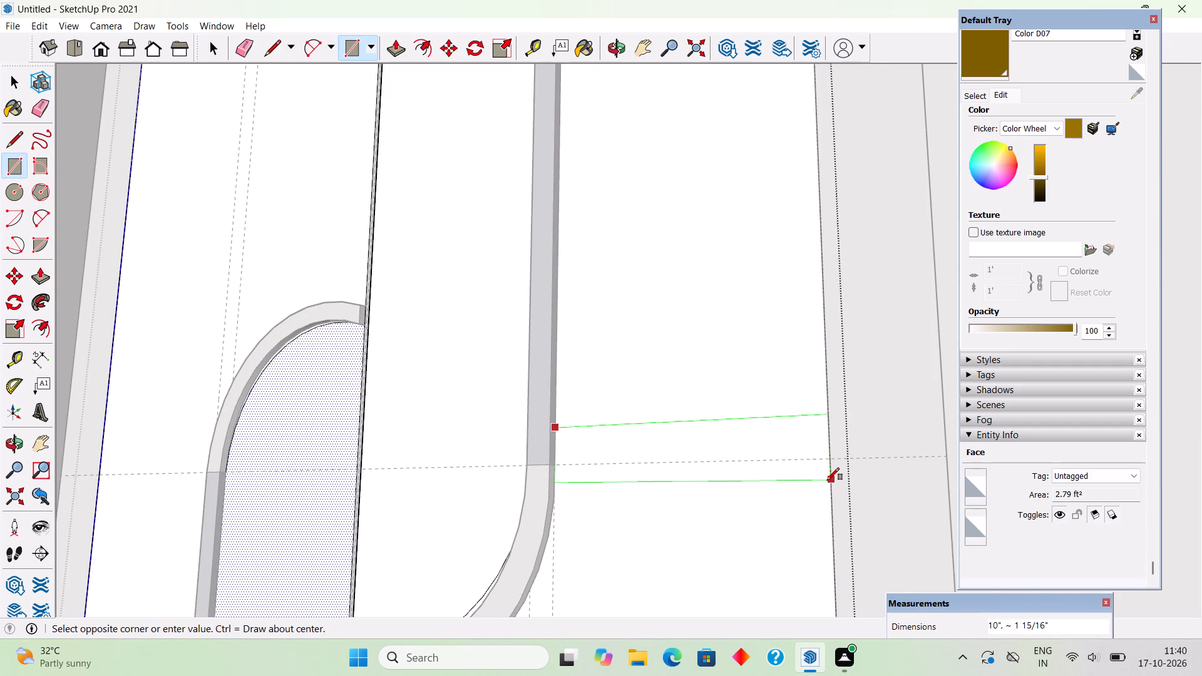
Push/Pull the new horizontal rectangle about 5/16", using the adjoining vertical strip as reference.
middle_click_drag(813, 496, 887, 518)
key("space")
left_click(858, 486)
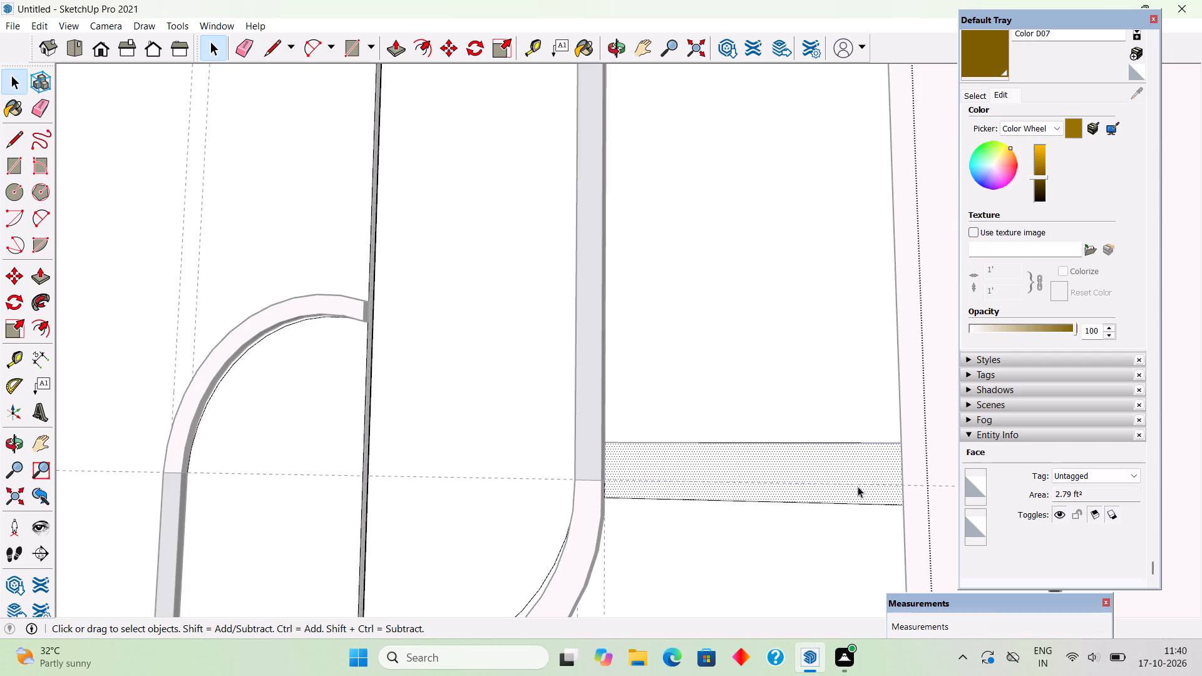
key("p")
left_click(858, 486)
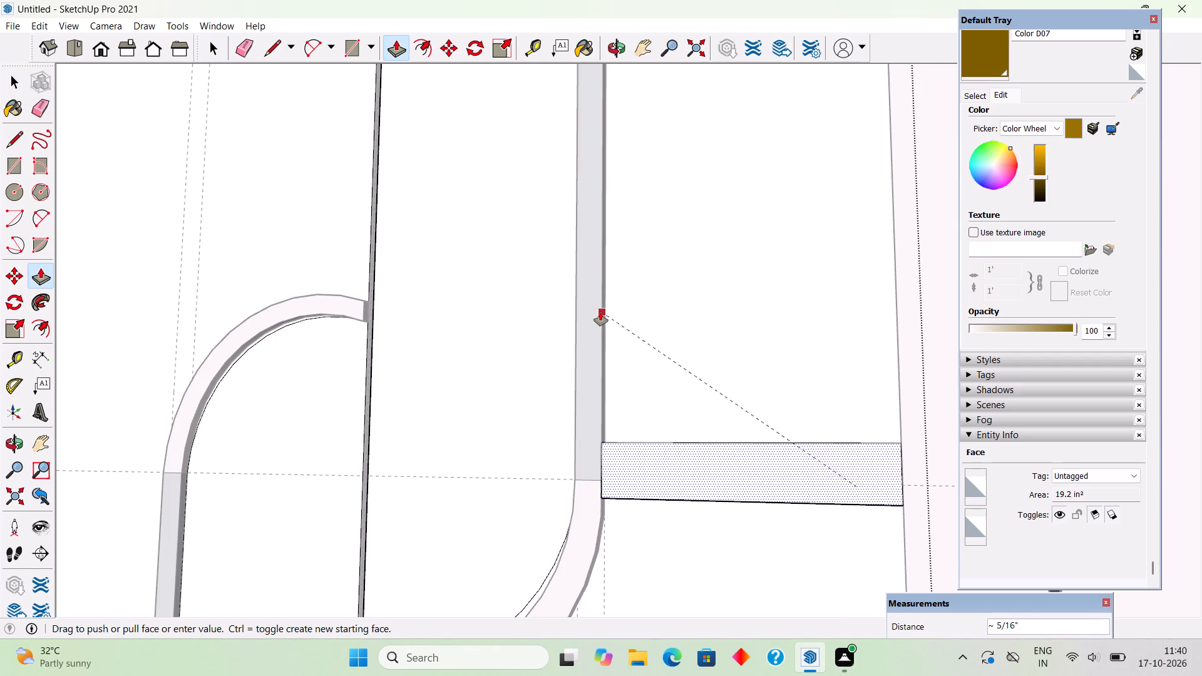
left_click(600, 312)
key("space")
scroll(672, 448, "down", 18)
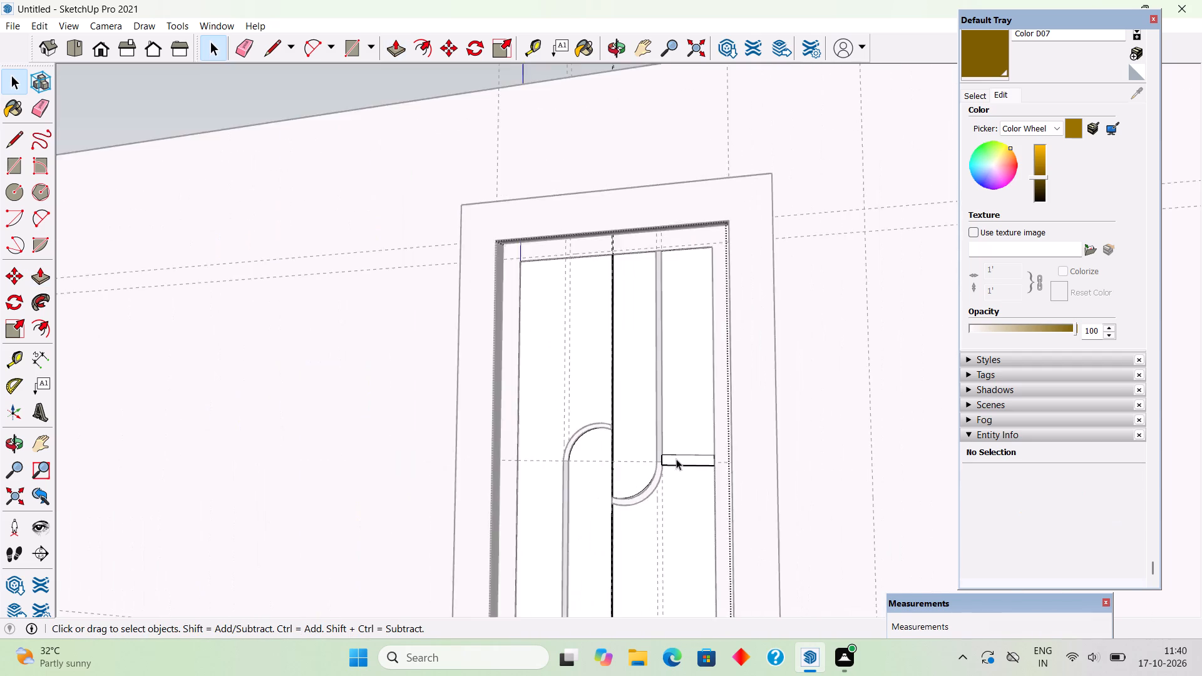
scroll(676, 459, "down", 10)
middle_click_drag(749, 592, 937, 593)
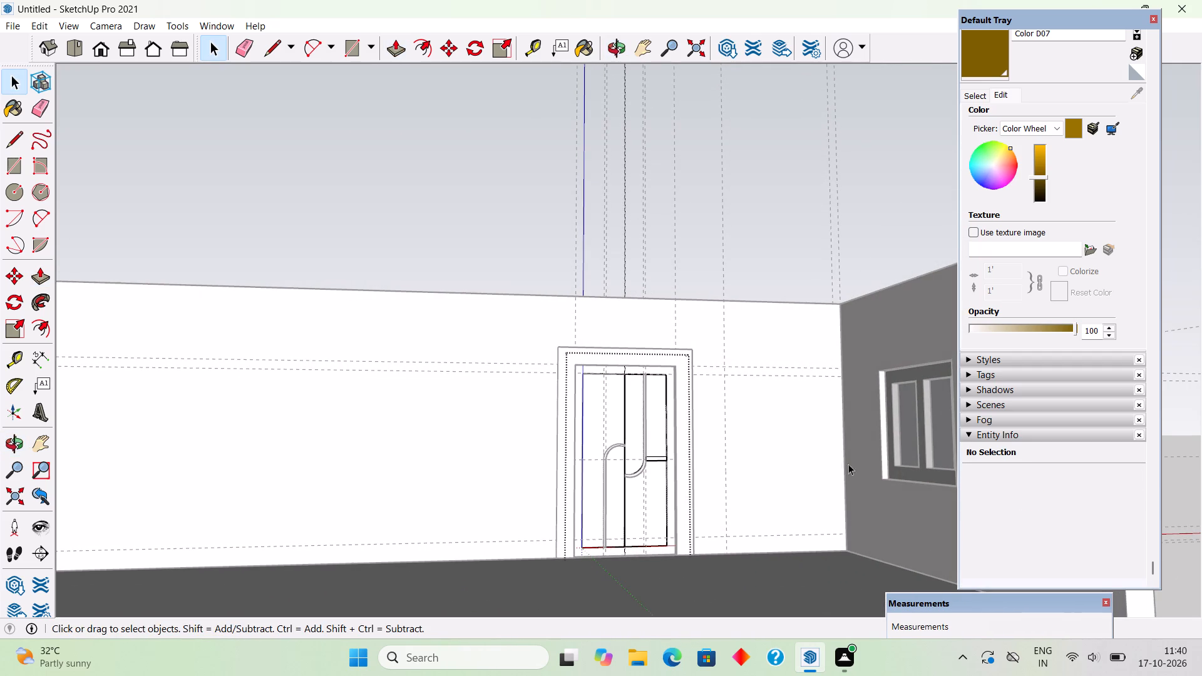
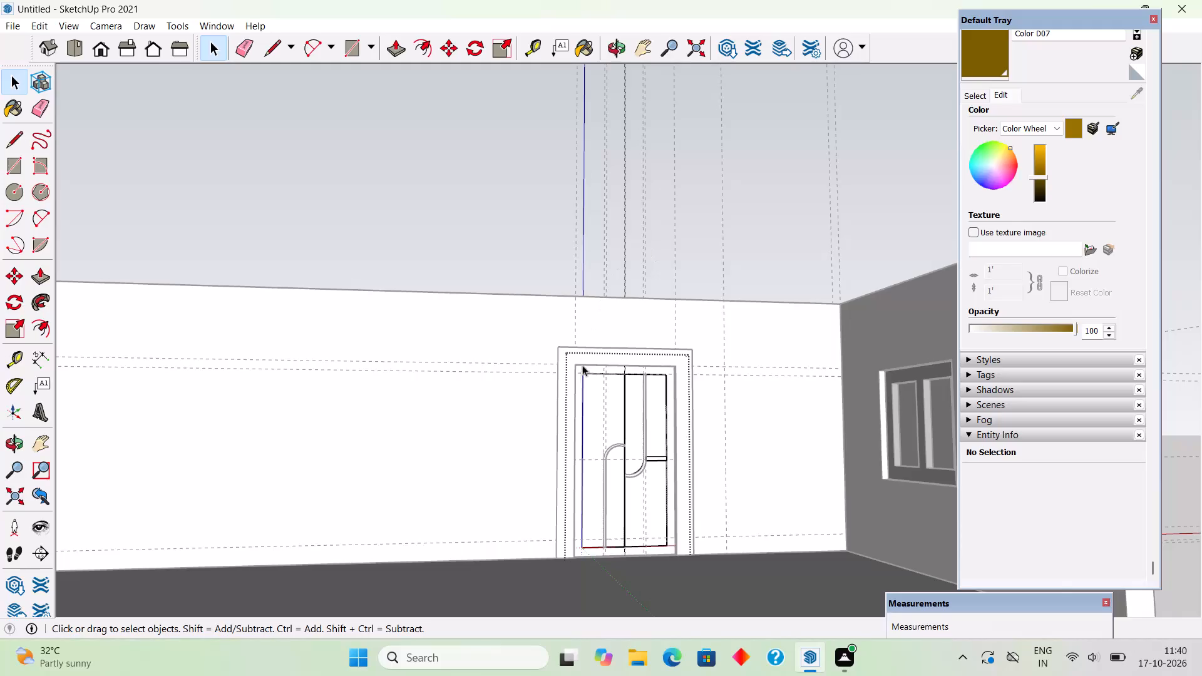
Draw a rectangle about 10" by 1 5/16" on the door's left panel, from the curved strip to the panel's outer edge.
scroll(573, 472, "up", 18)
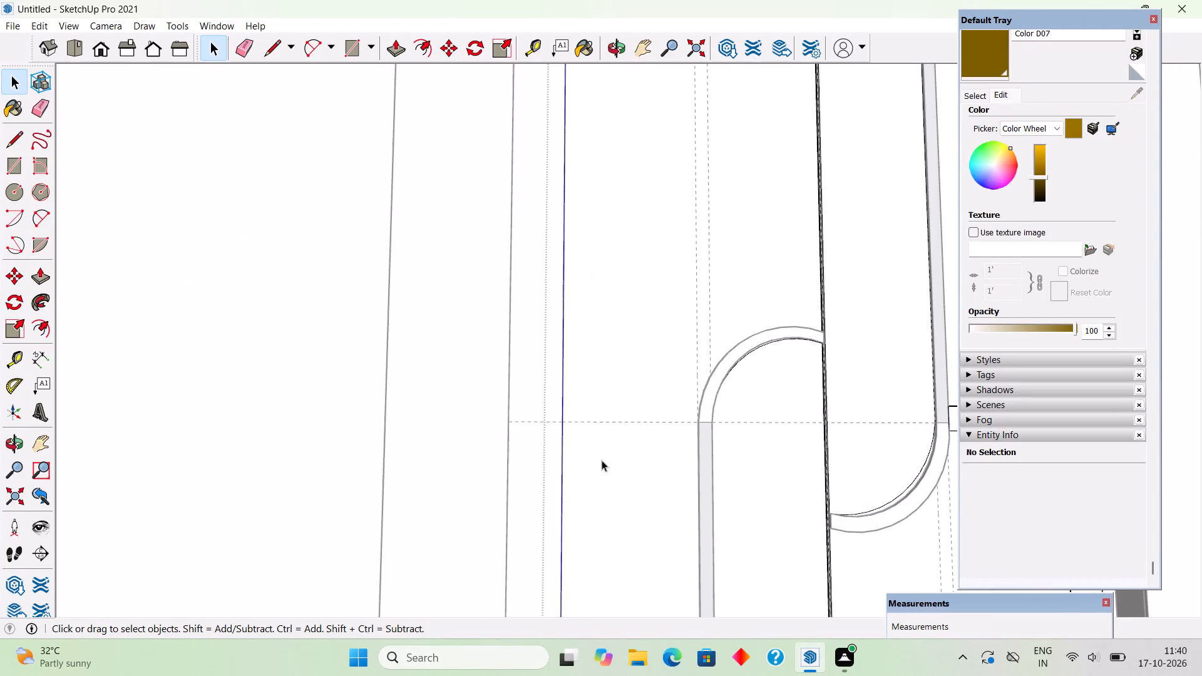
scroll(602, 460, "up", 1)
key("r")
scroll(598, 451, "up", 5)
middle_click_drag(616, 471, 691, 495)
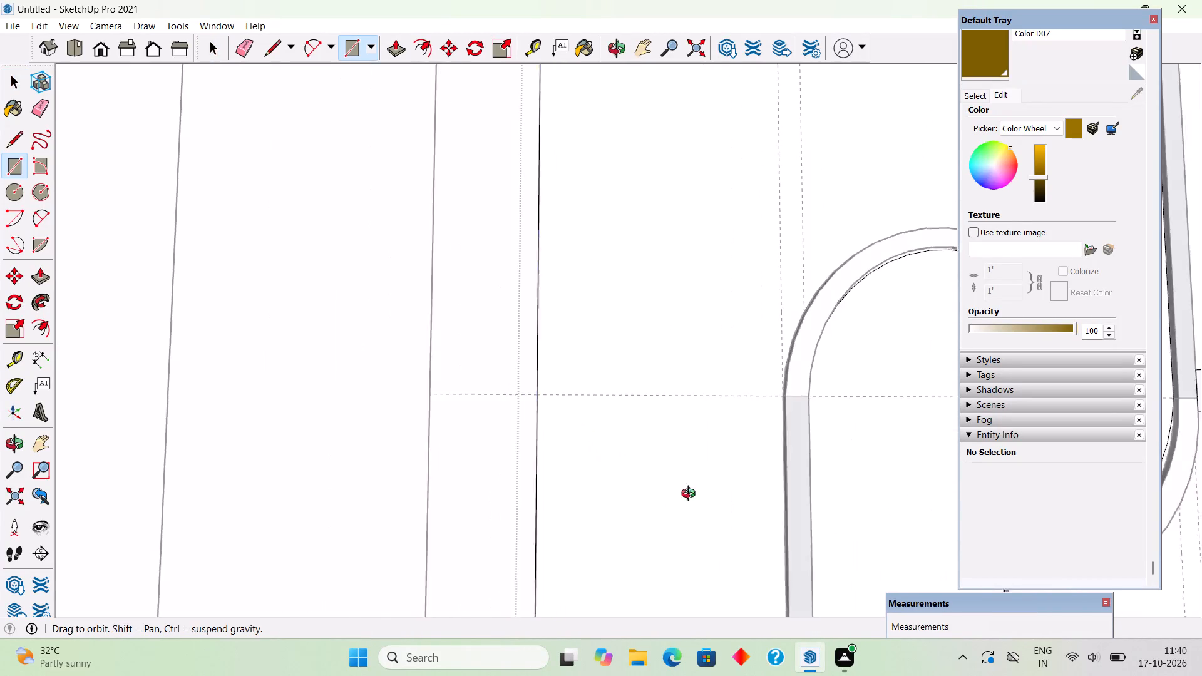
middle_click_drag(691, 495, 791, 510)
scroll(694, 448, "up", 2)
scroll(747, 443, "up", 5)
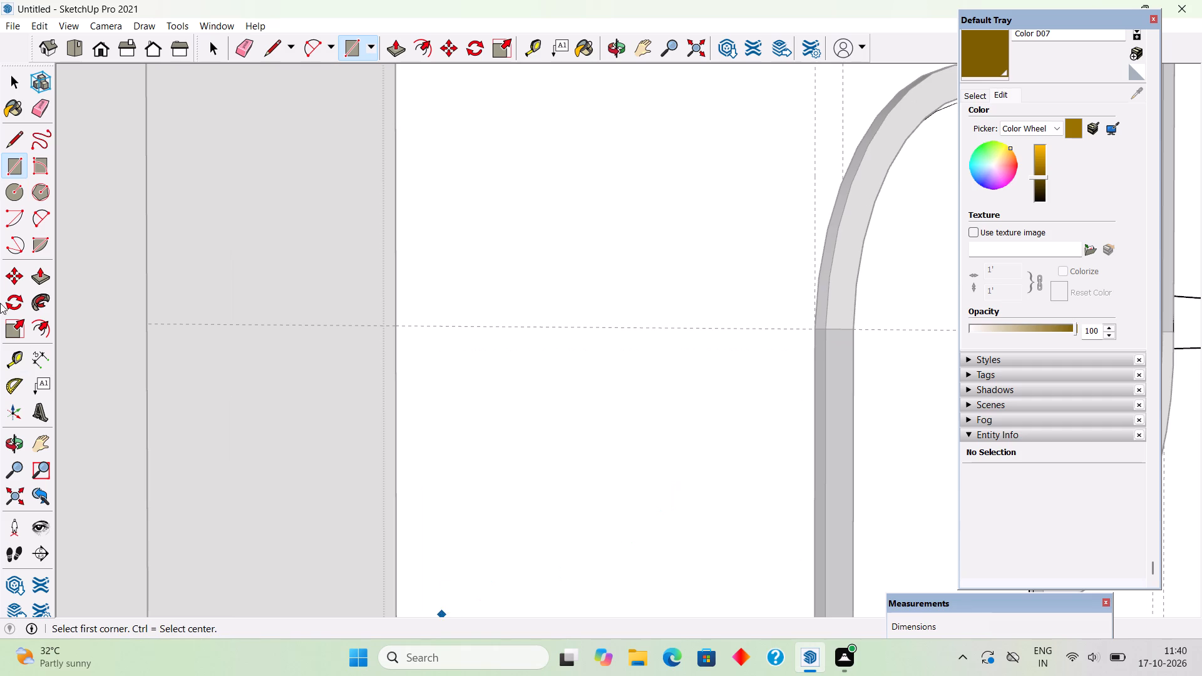
left_click(816, 343)
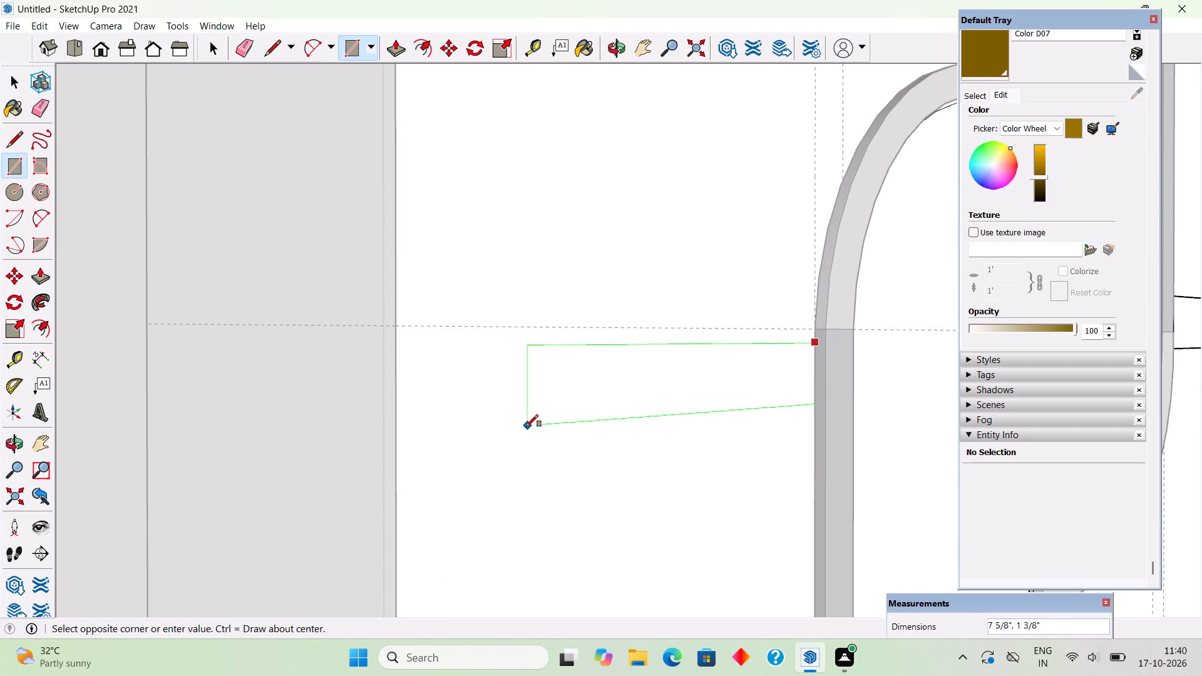
left_click(394, 431)
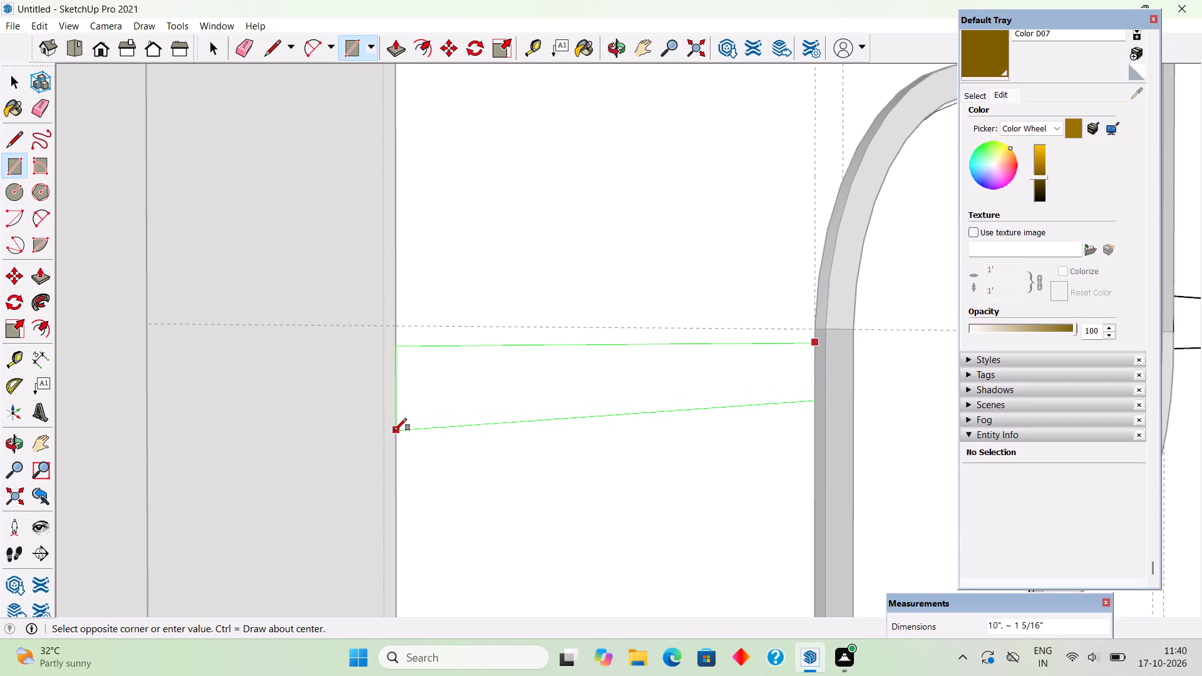
Push/Pull the left panel's new rectangle out by about 5/16" and leave the group.
key("p")
left_click(462, 410)
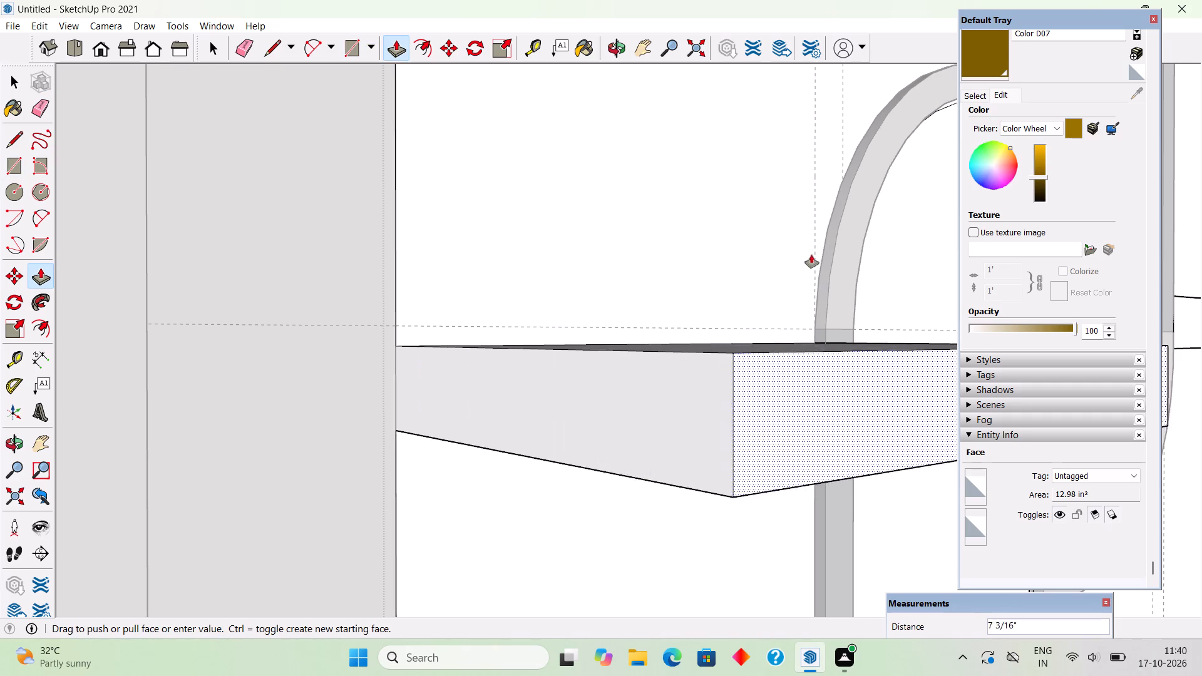
left_click(835, 266)
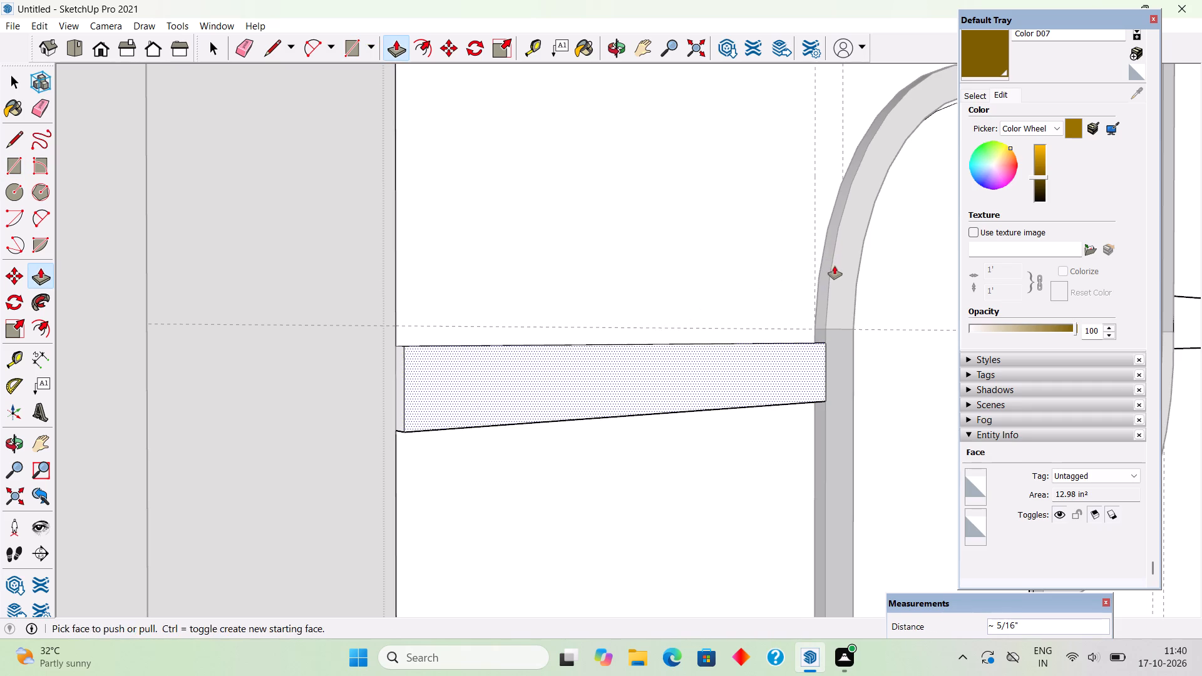
key("space")
scroll(792, 349, "down", 20)
scroll(792, 349, "down", 3)
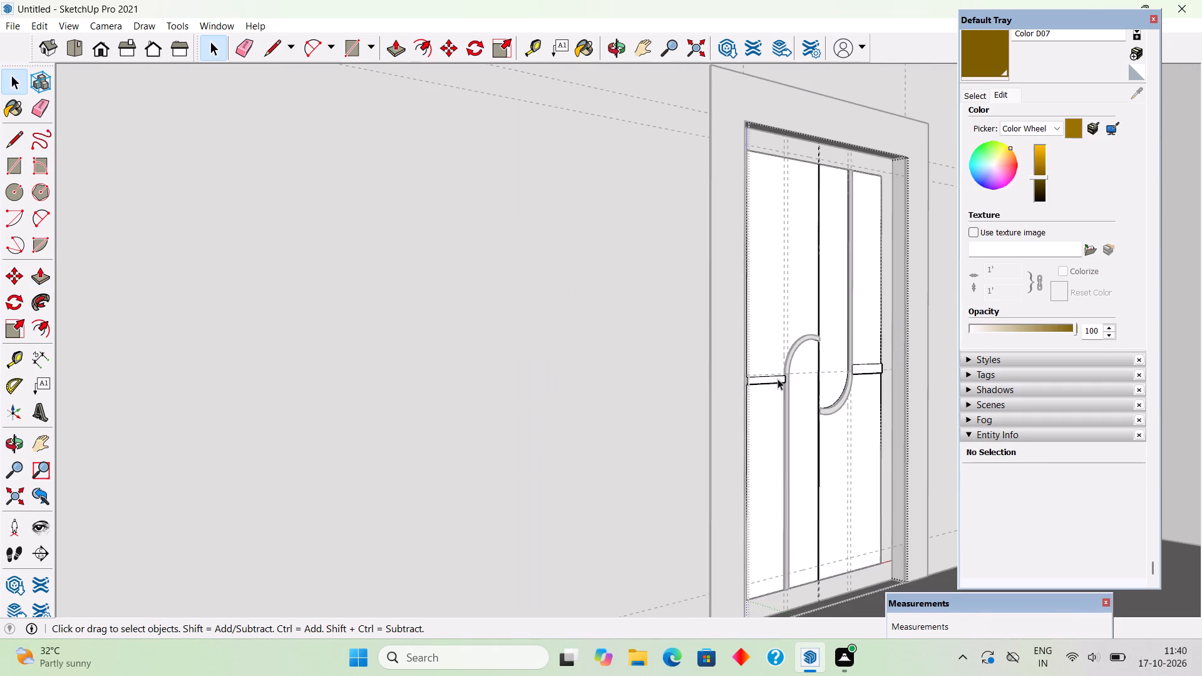
middle_click_drag(727, 386, 670, 397)
scroll(670, 397, "down", 12)
left_click(592, 176)
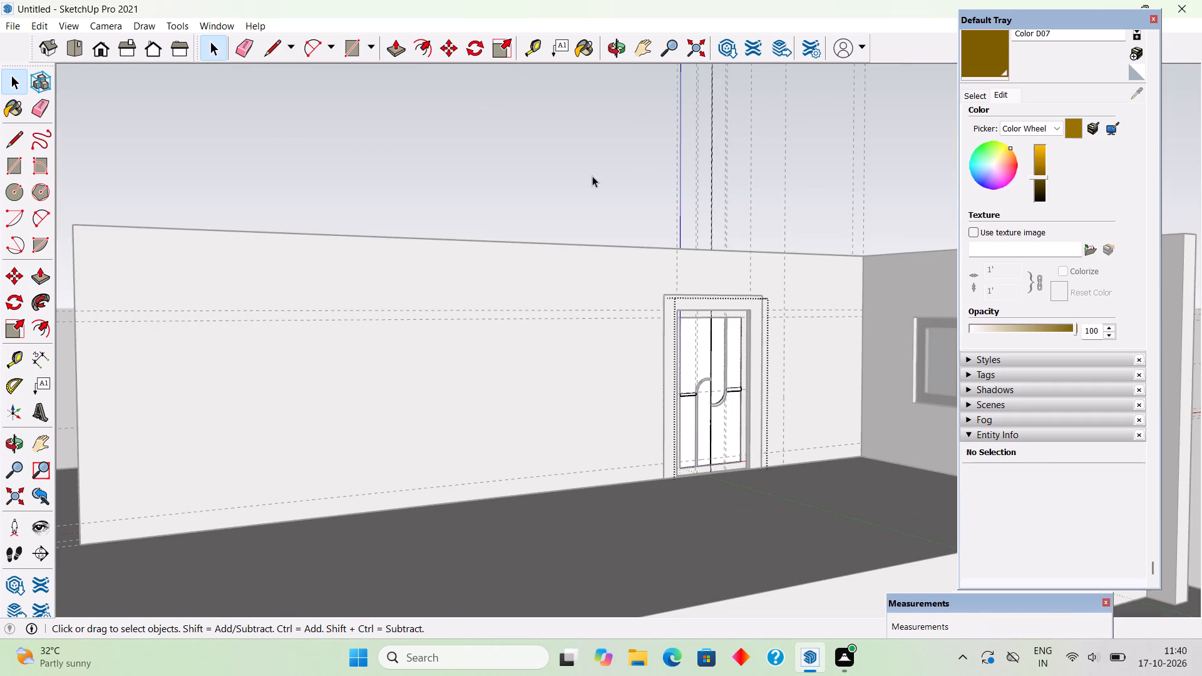
Push/Pull the face of the door's inner border frame by 1" and leave the group.
middle_click_drag(773, 399, 538, 472)
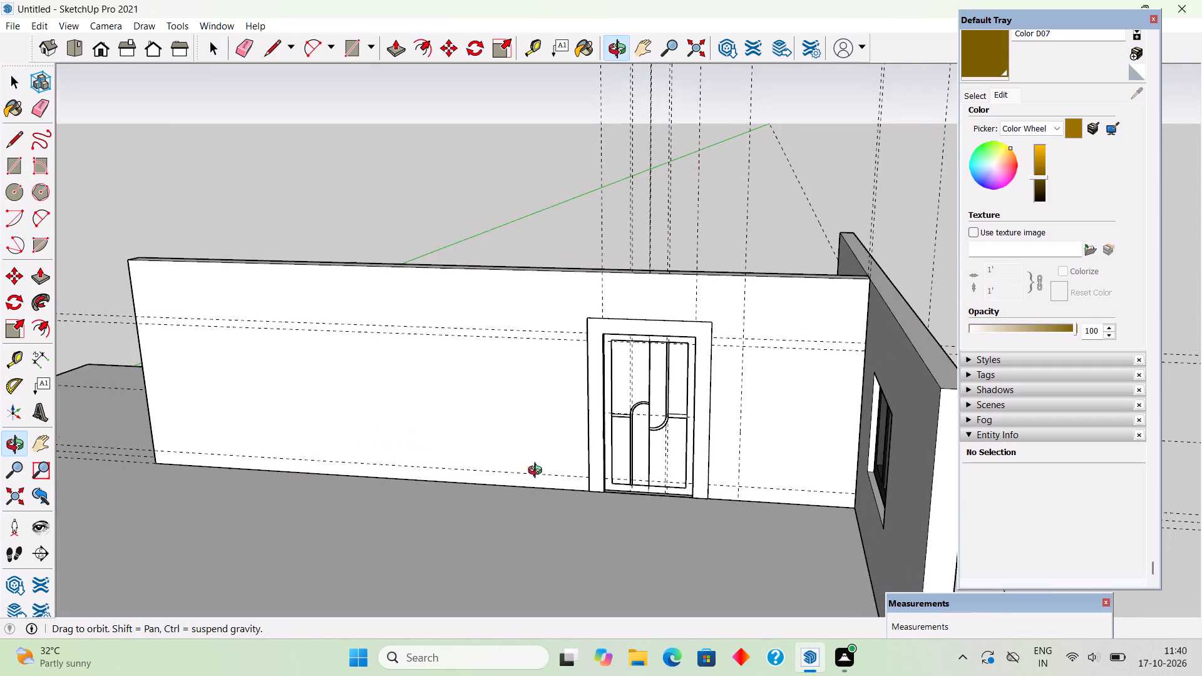
middle_click_drag(538, 472, 538, 472)
scroll(768, 495, "up", 5)
scroll(692, 479, "up", 2)
middle_click_drag(669, 472, 604, 473)
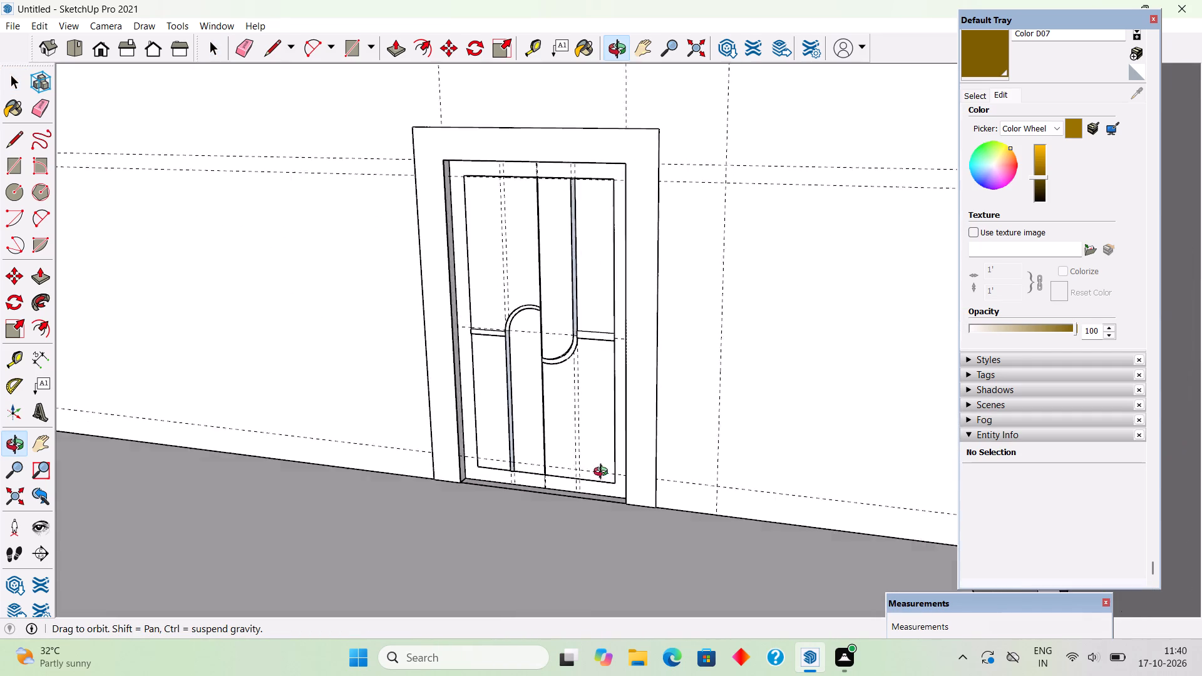
middle_click_drag(604, 473, 628, 446)
scroll(621, 471, "up", 5)
triple_click(621, 471)
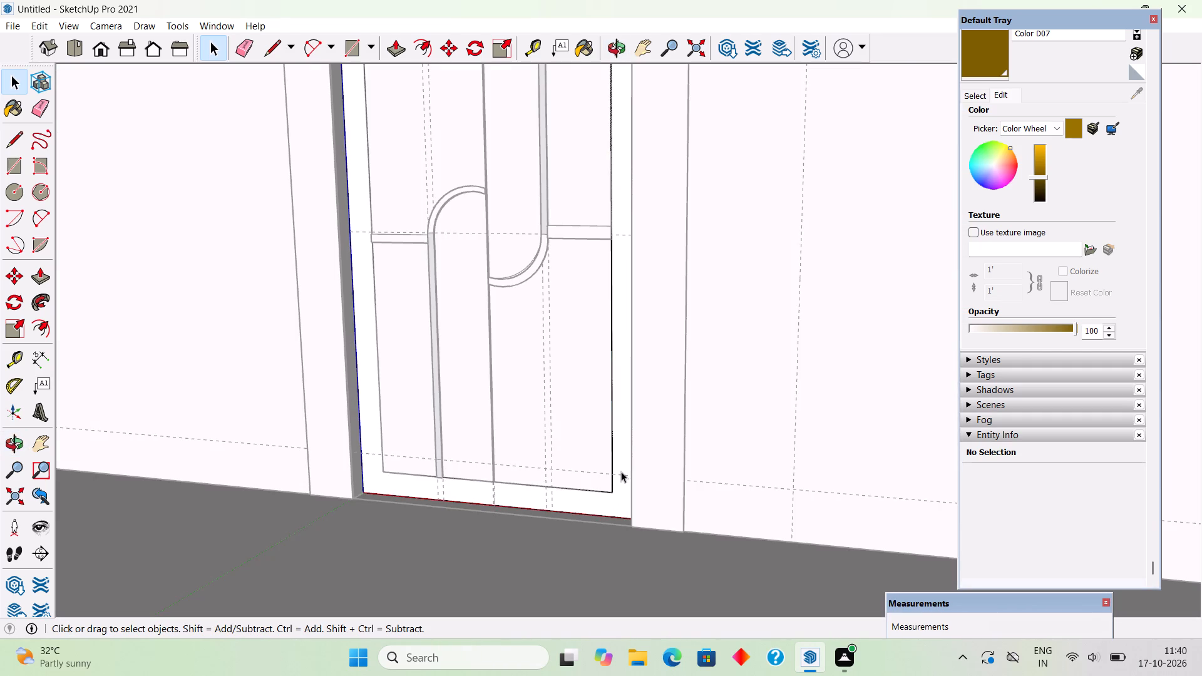
key("p")
left_click(621, 471)
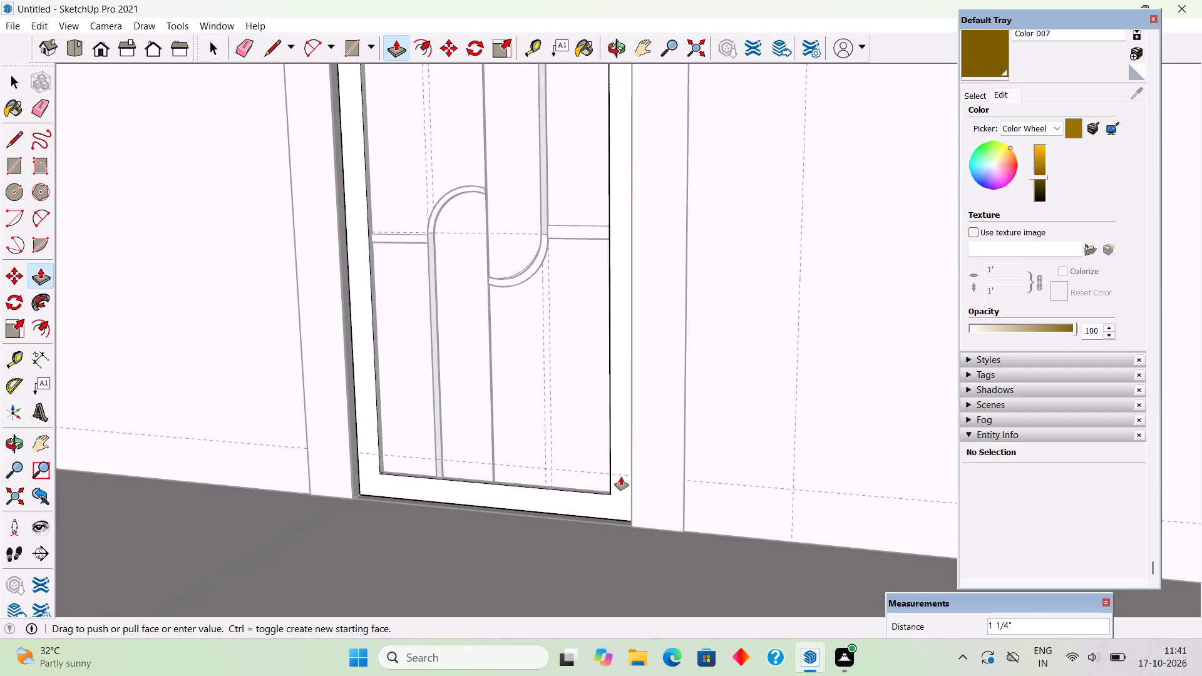
type("1\"")
key("Return")
key("space")
scroll(621, 477, "down", 6)
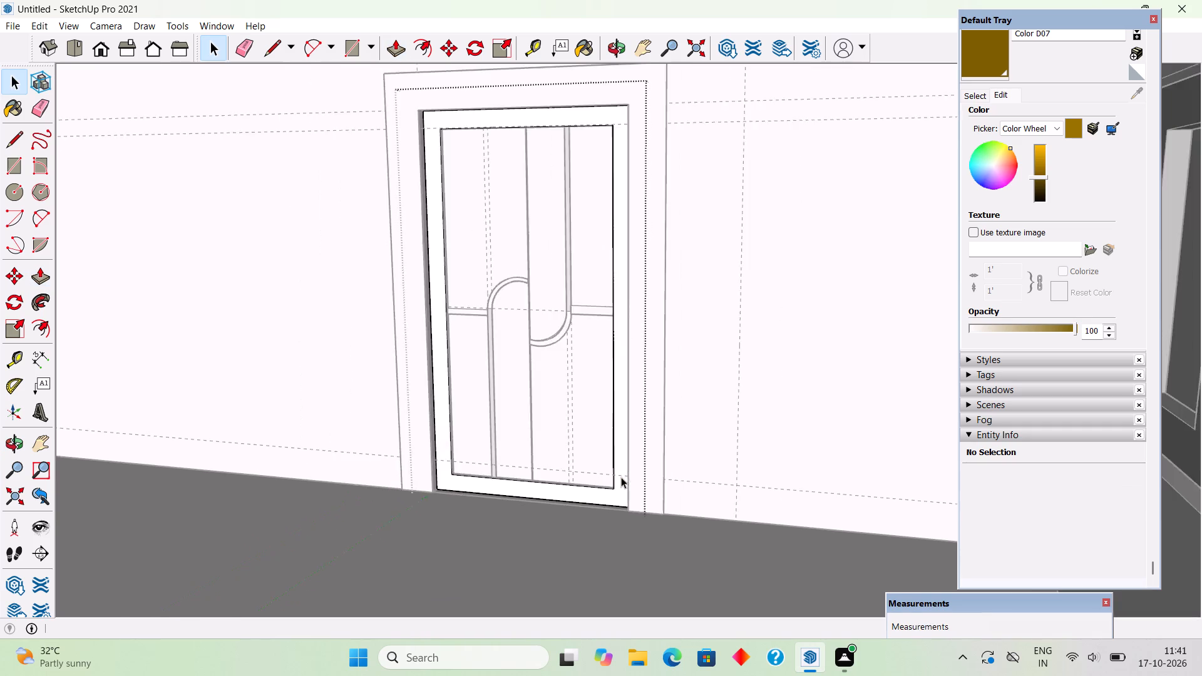
scroll(621, 477, "down", 9)
left_click(716, 210)
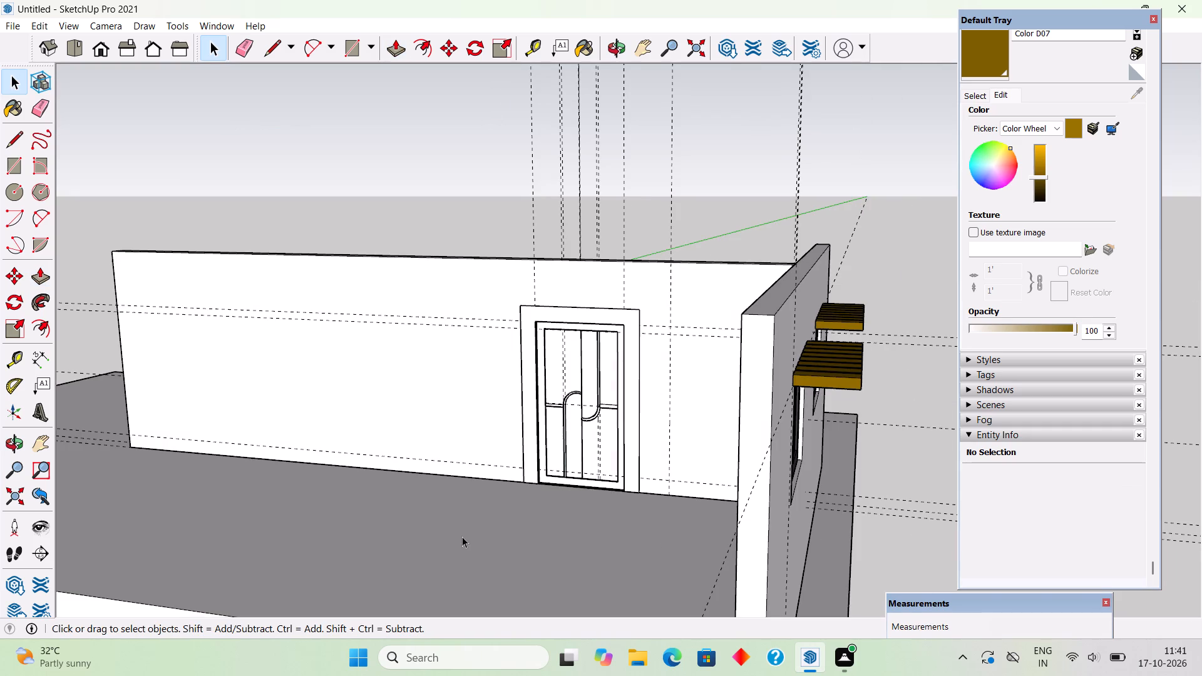
Switch the material library from Colors to the Wood collection.
middle_click_drag(528, 494, 738, 447)
scroll(589, 406, "up", 1)
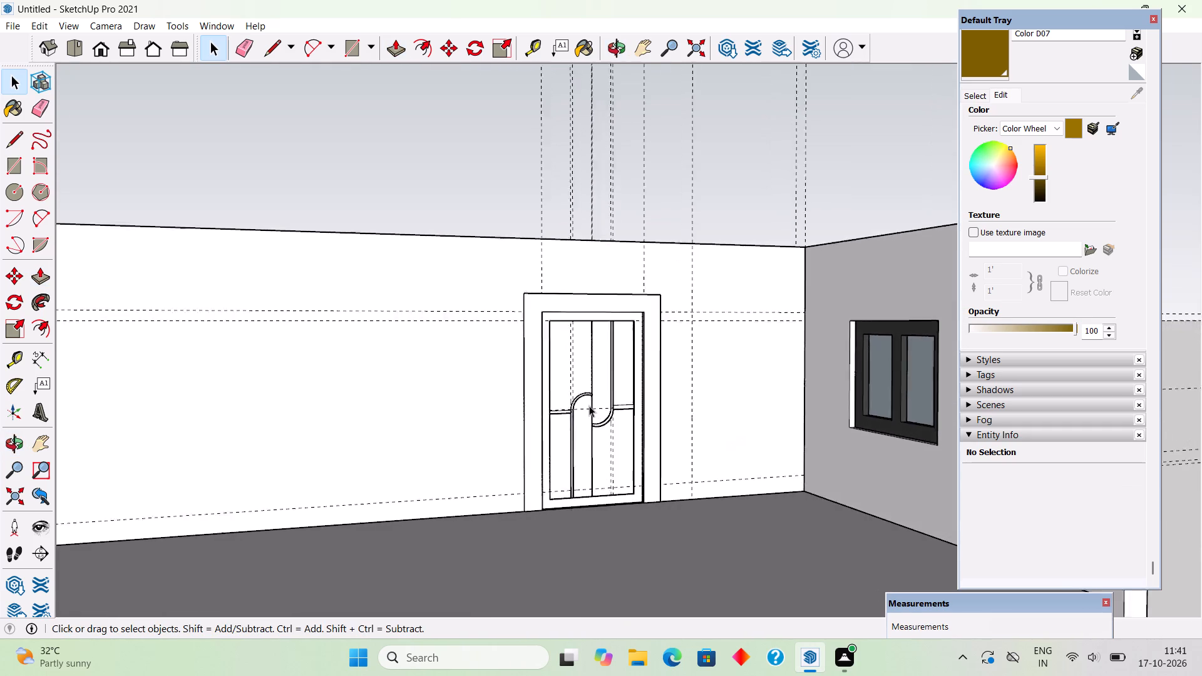
scroll(589, 406, "up", 13)
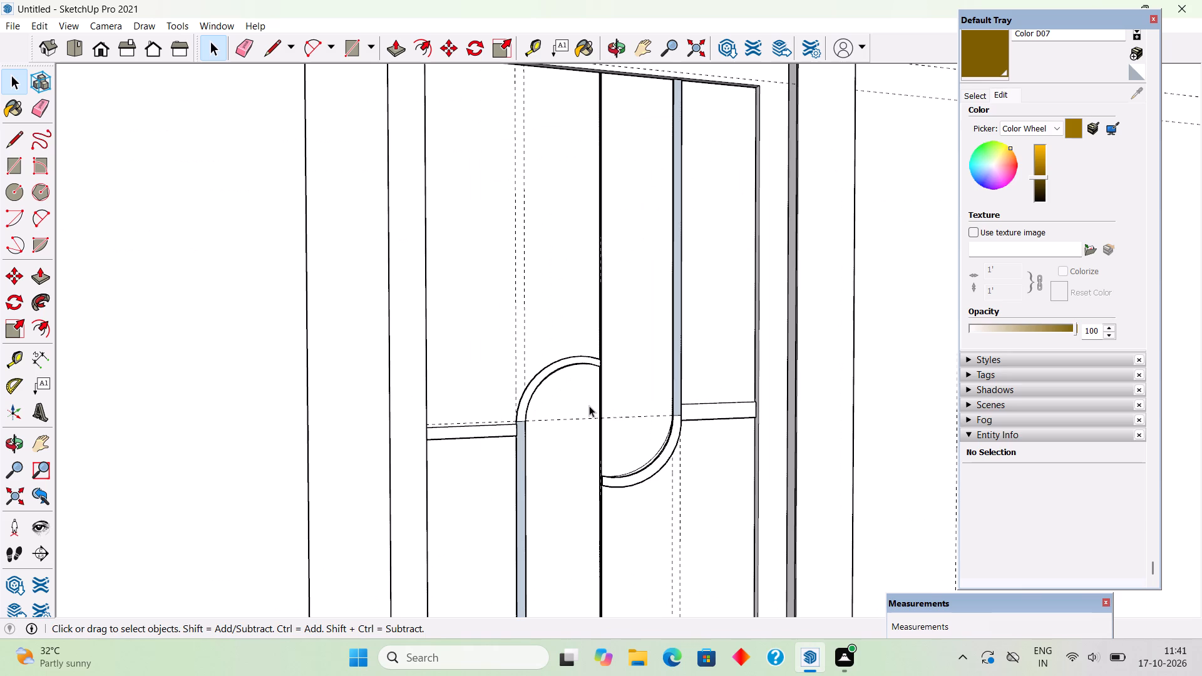
left_click(973, 94)
left_click(1069, 131)
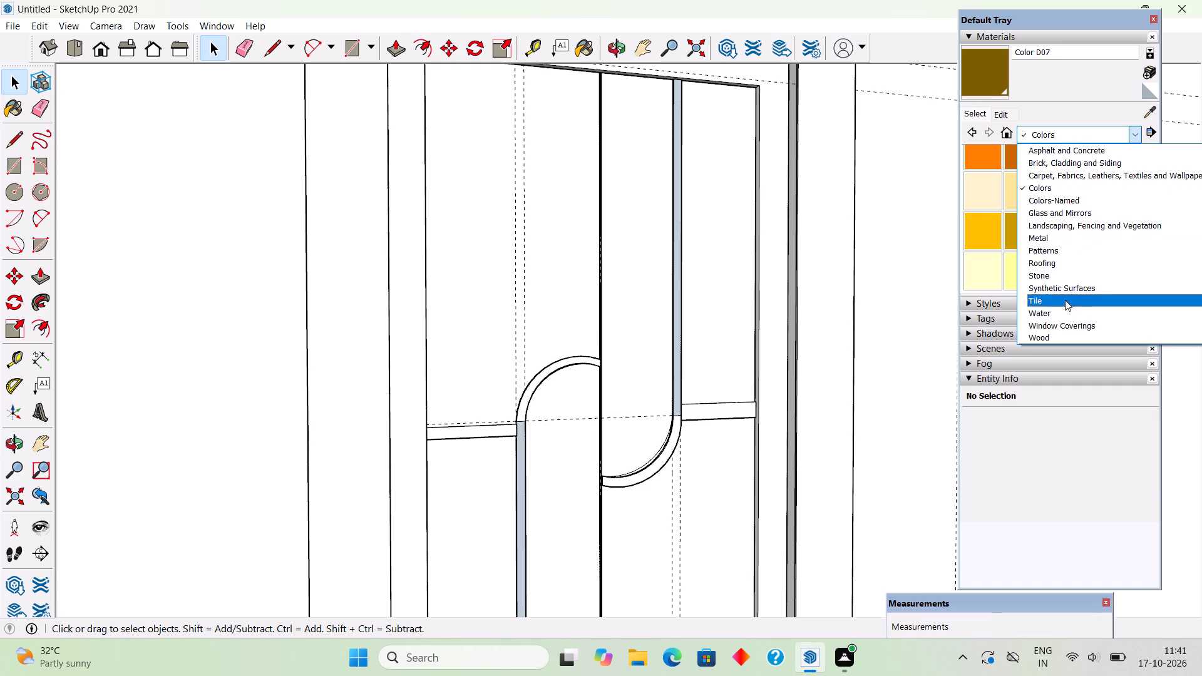
left_click(1064, 332)
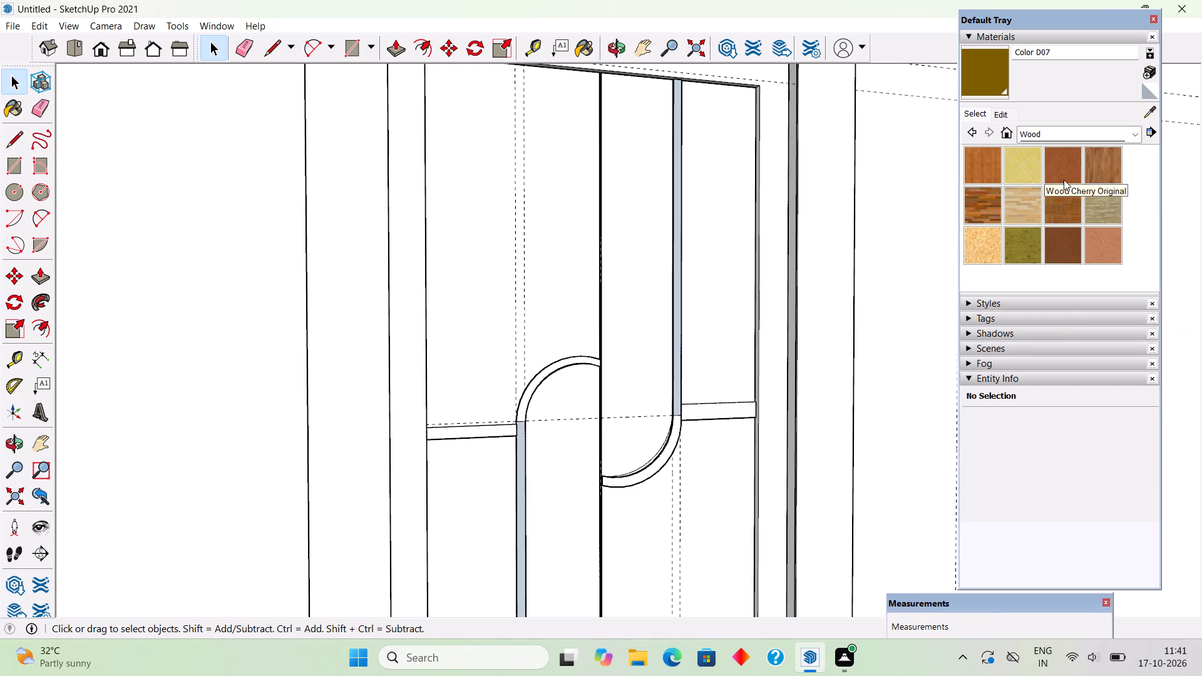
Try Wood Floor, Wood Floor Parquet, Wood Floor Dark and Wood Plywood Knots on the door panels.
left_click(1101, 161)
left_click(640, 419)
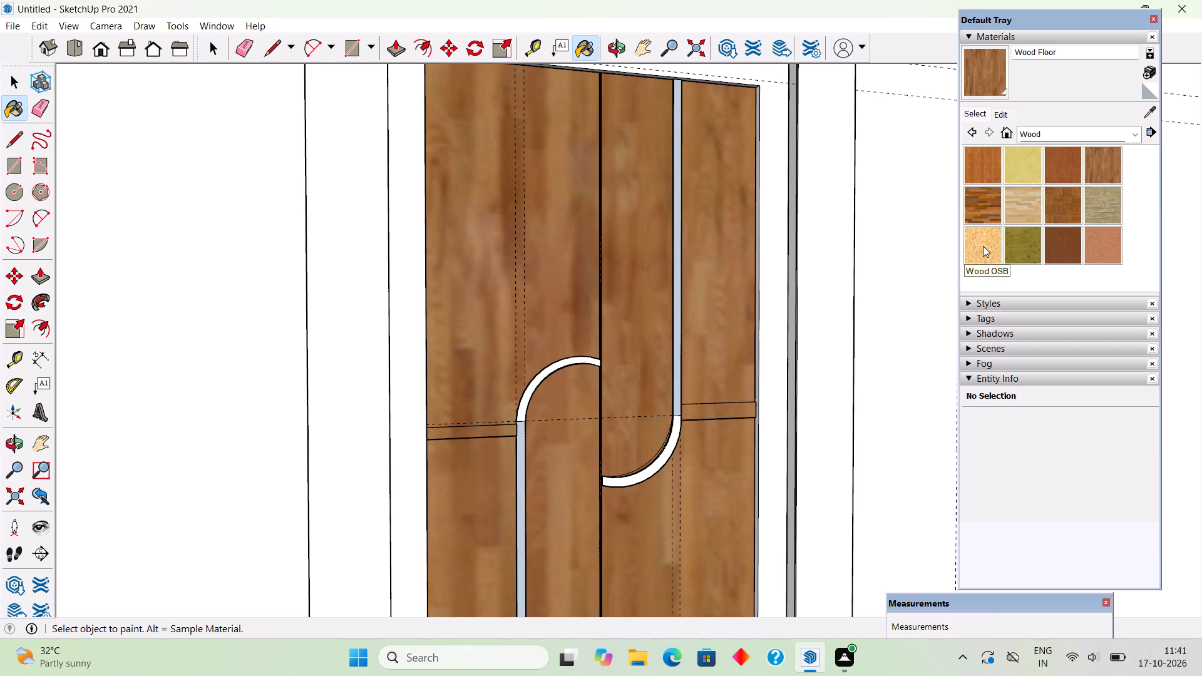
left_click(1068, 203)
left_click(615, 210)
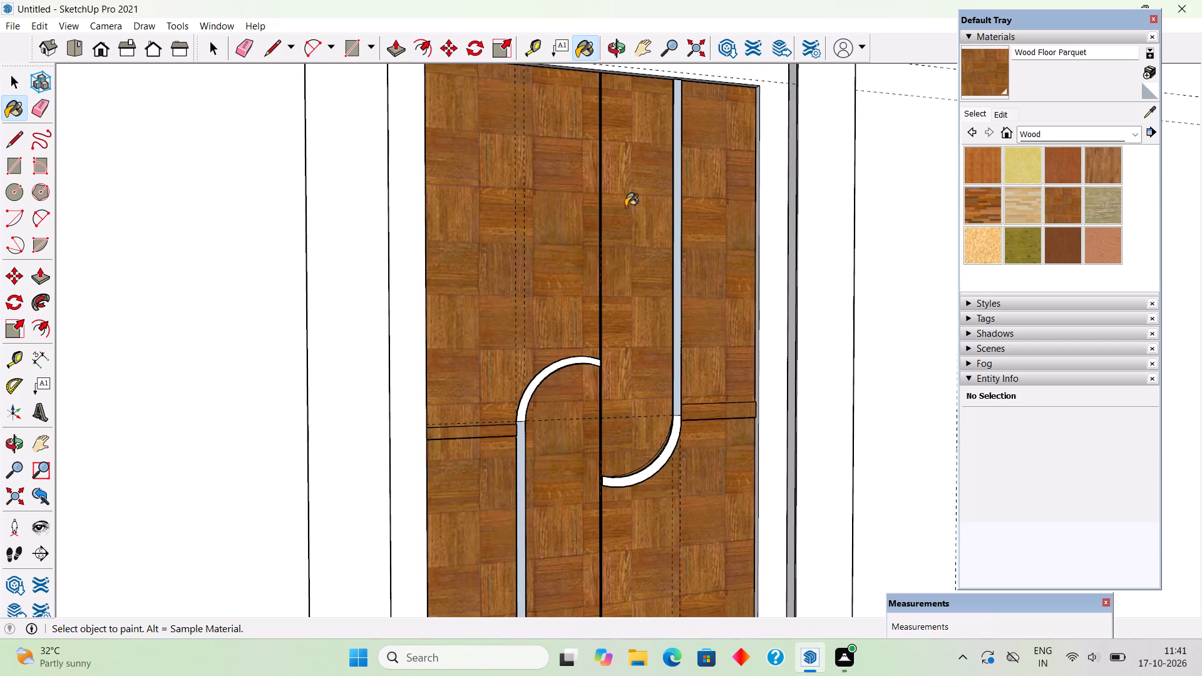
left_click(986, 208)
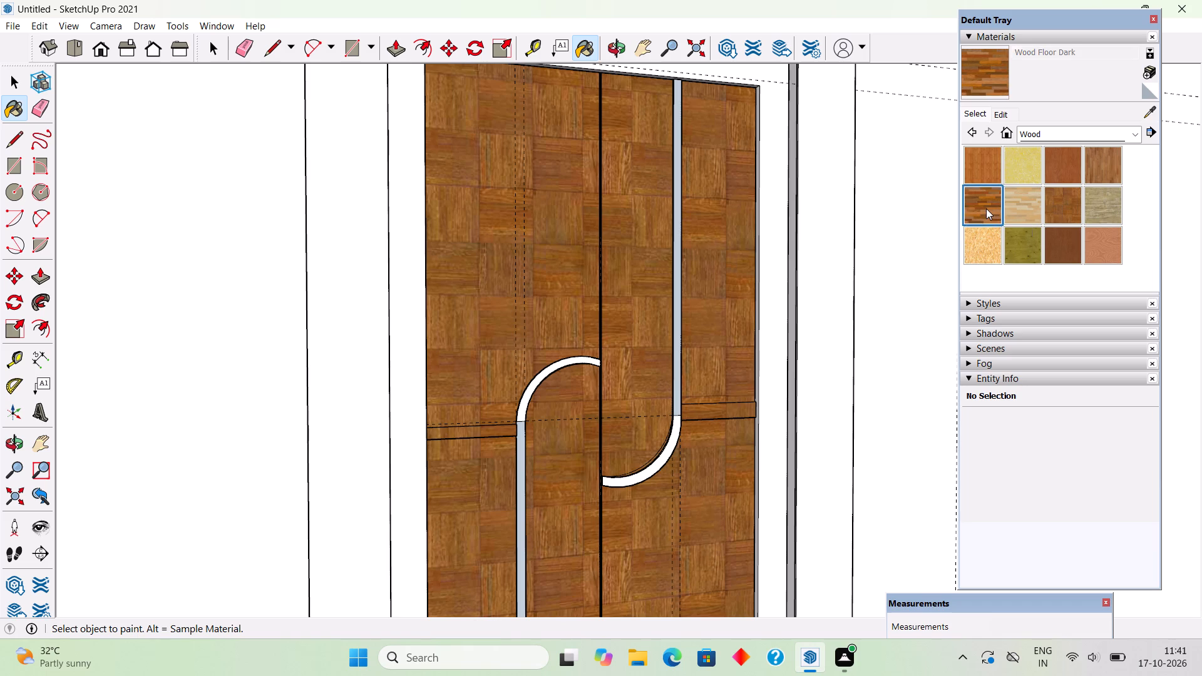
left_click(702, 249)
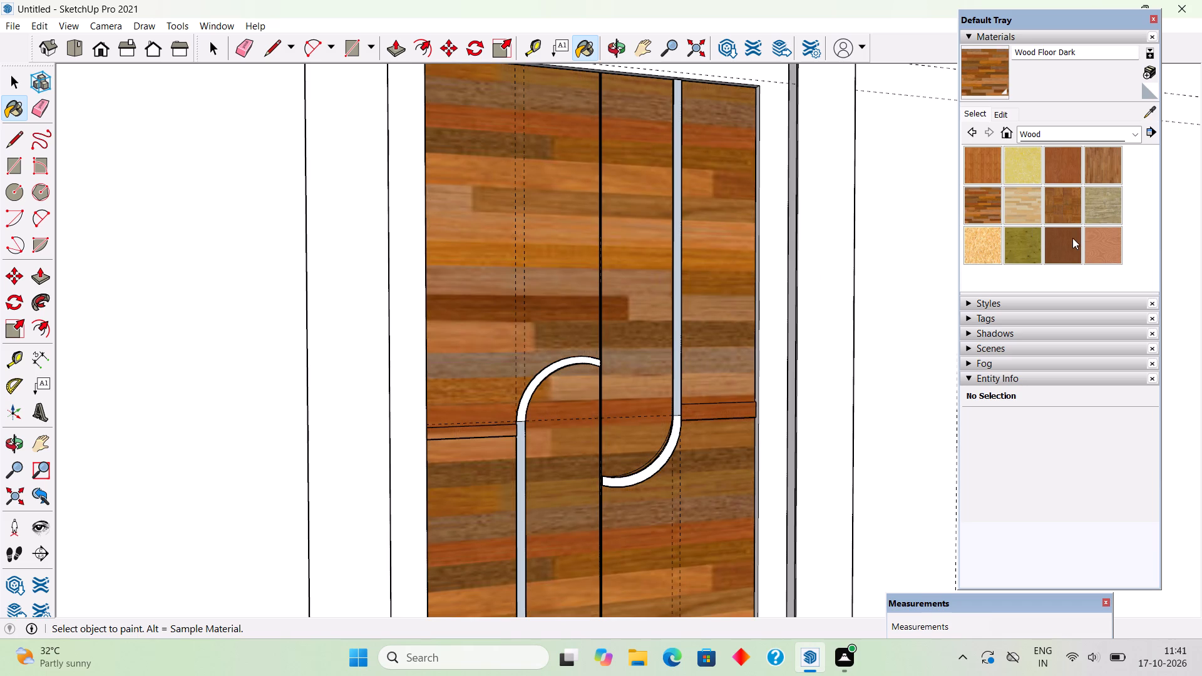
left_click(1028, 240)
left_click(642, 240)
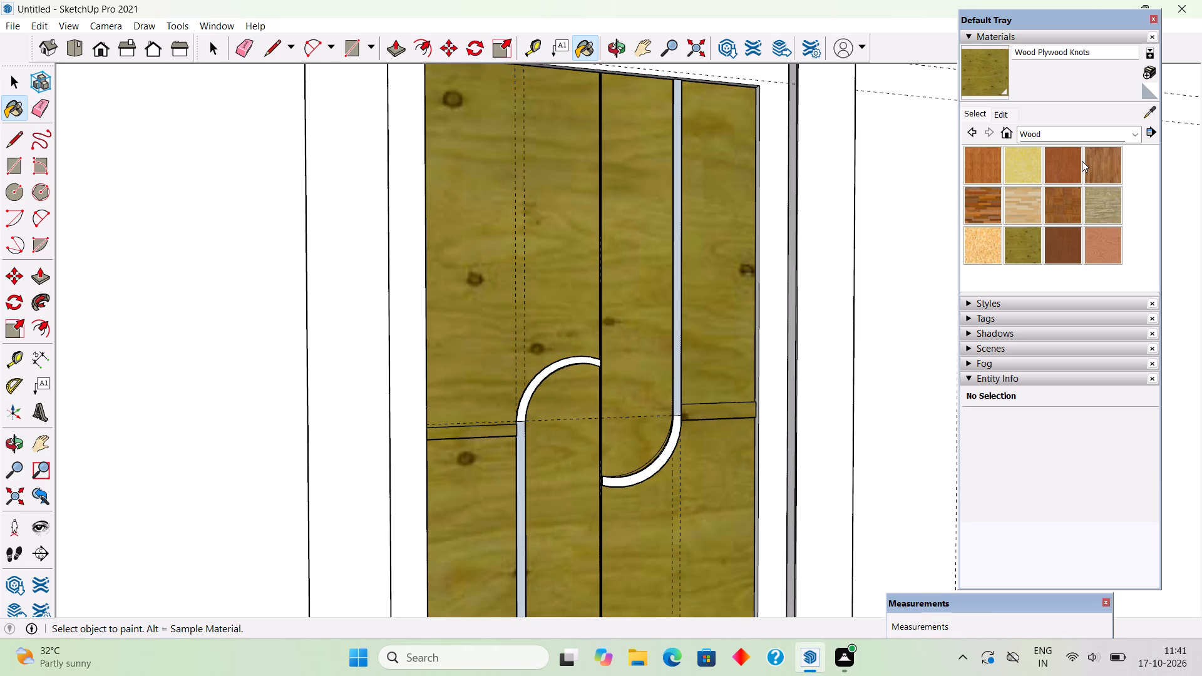
Paint the door panels with Wood Cherry Original.
left_click(1054, 156)
left_click(632, 215)
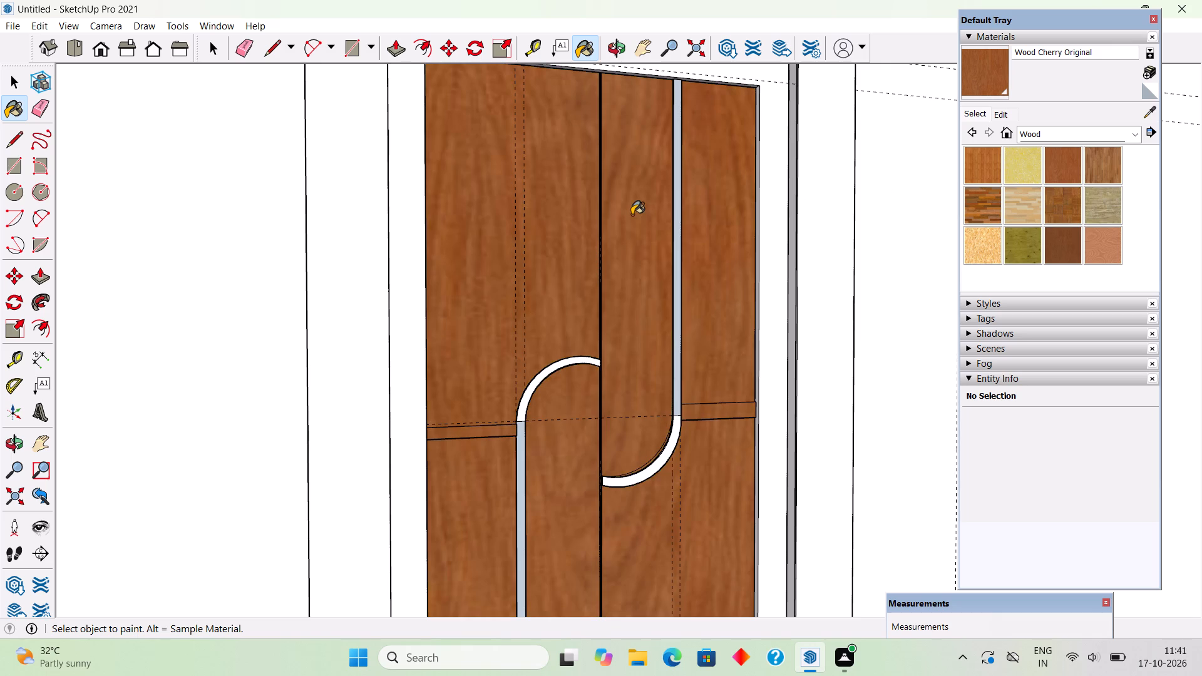
scroll(632, 215, "down", 7)
middle_click_drag(632, 258, 608, 307)
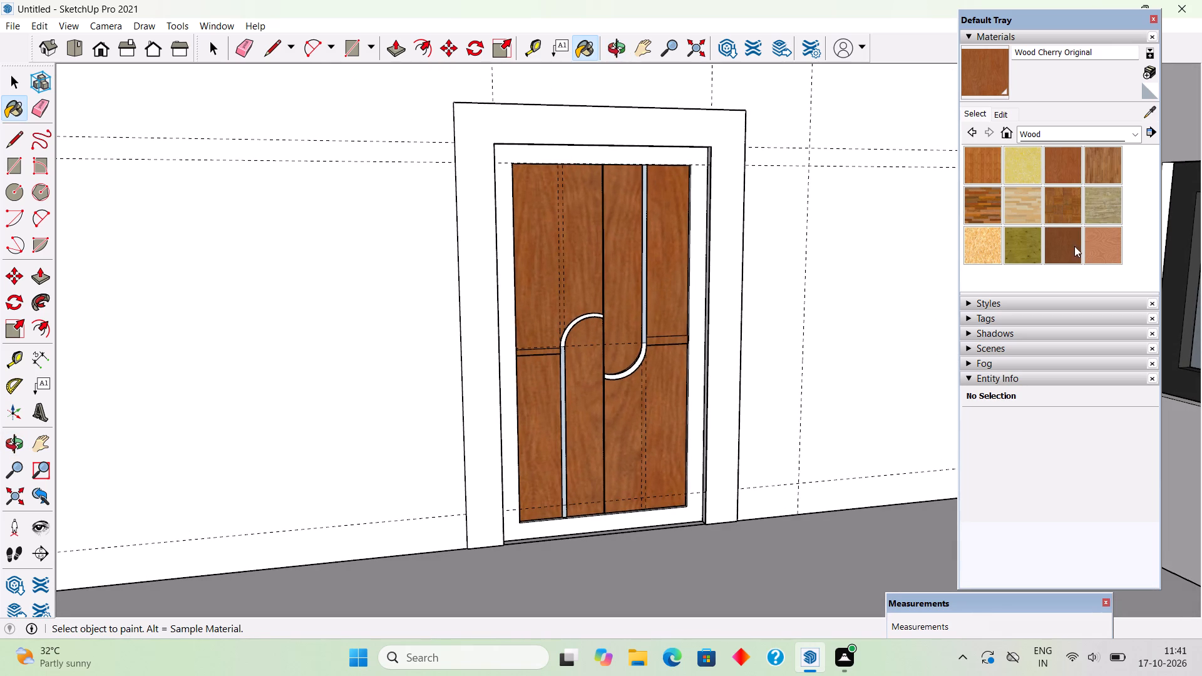
Paint both curved door strips with Wood Veneer 02.
left_click(1116, 233)
scroll(553, 220, "up", 10)
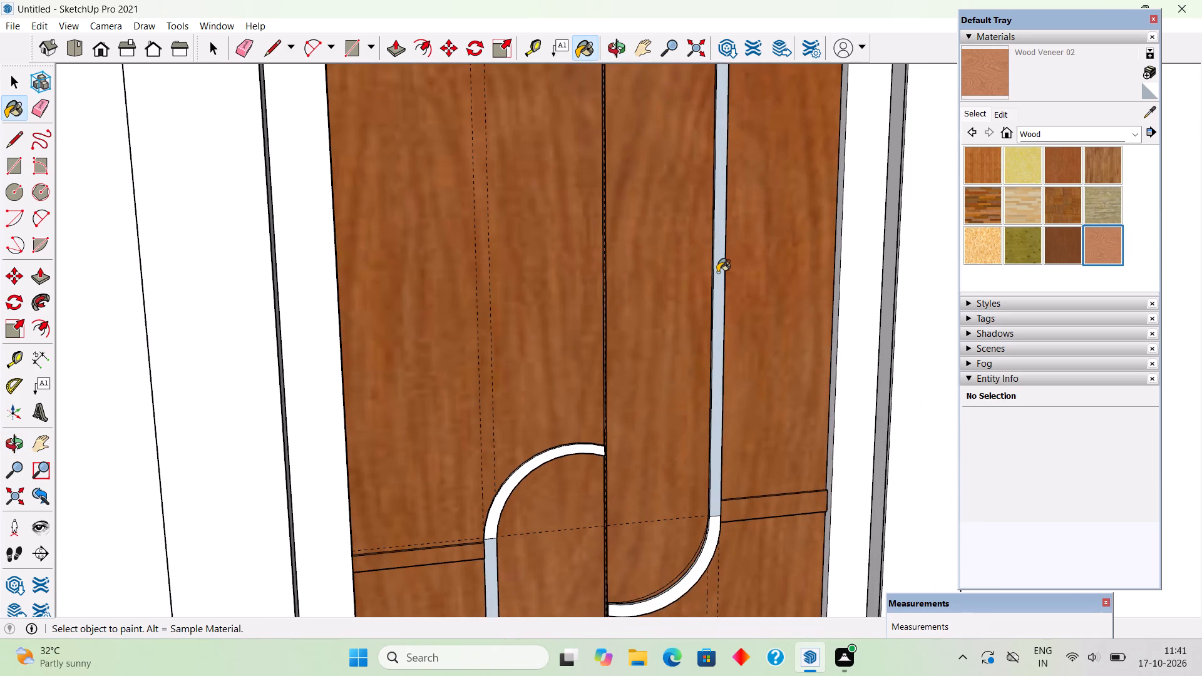
left_click(717, 272)
scroll(717, 272, "down", 5)
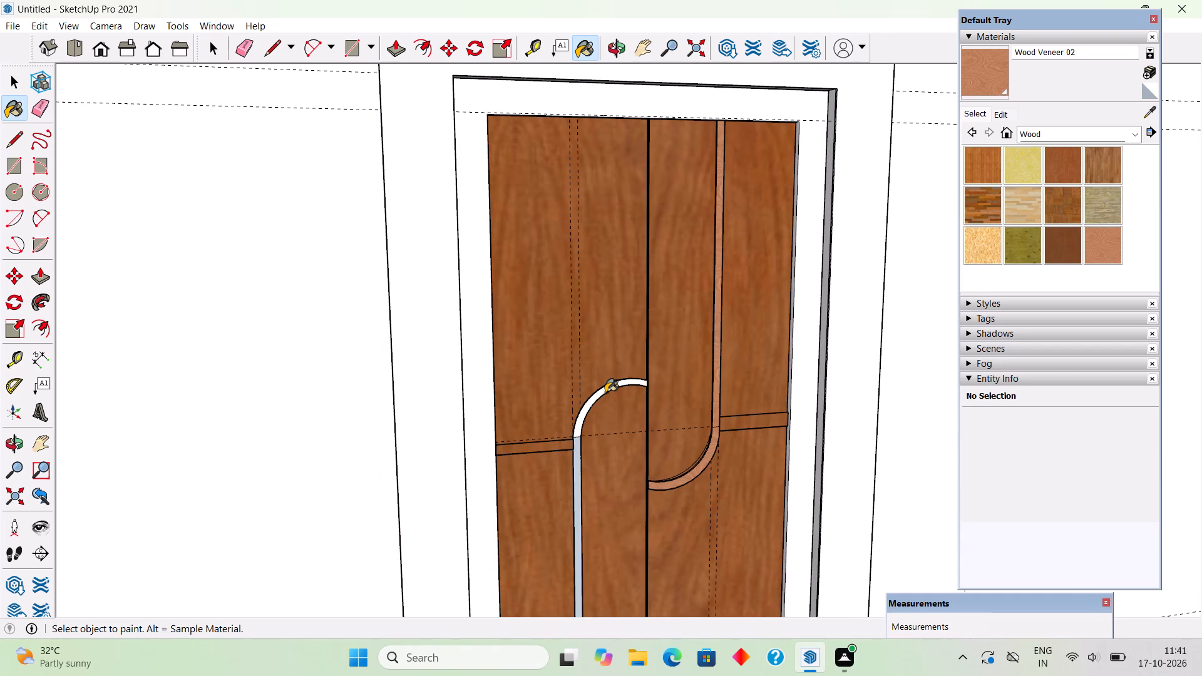
left_click(605, 392)
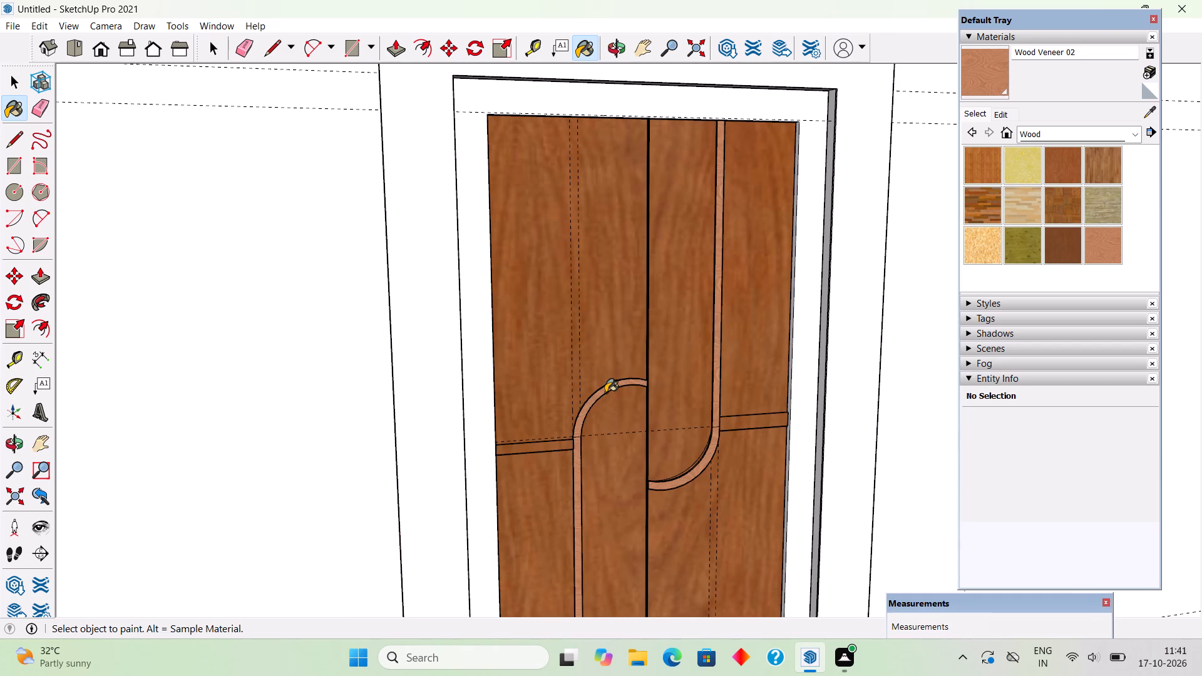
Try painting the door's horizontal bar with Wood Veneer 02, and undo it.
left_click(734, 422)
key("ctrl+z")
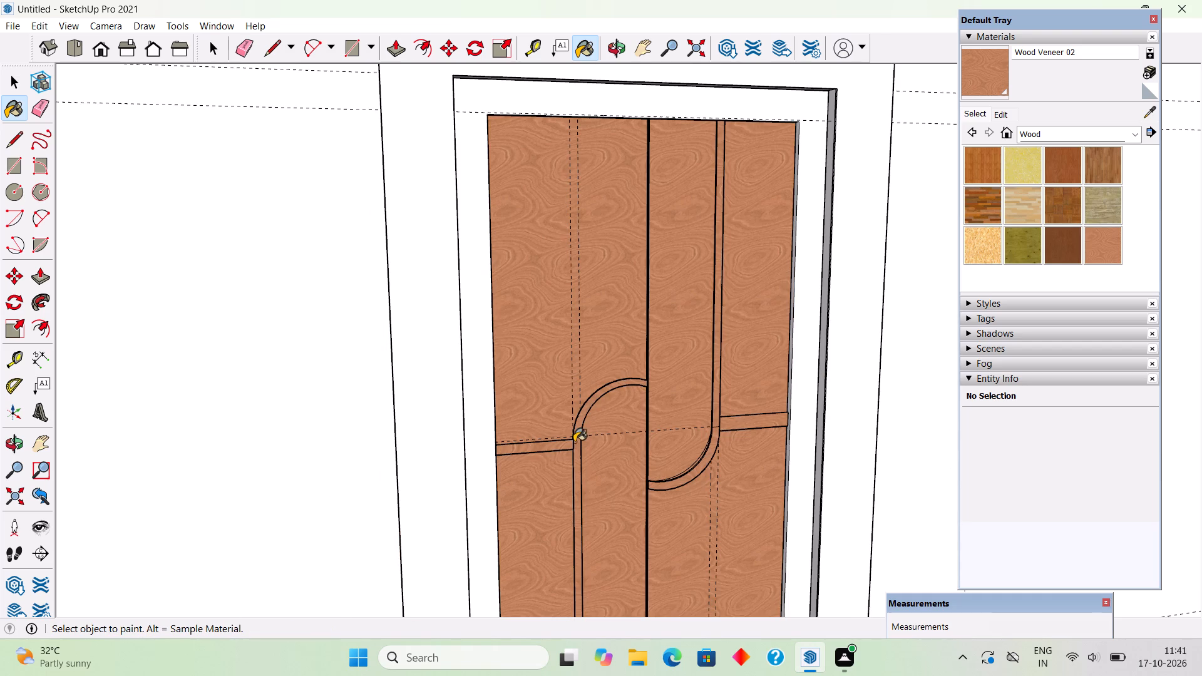
Inside the door panel group, paint the face between the centre line and the upper curved strip with Wood Bamboo.
key("space")
left_click(567, 371)
triple_click(567, 371)
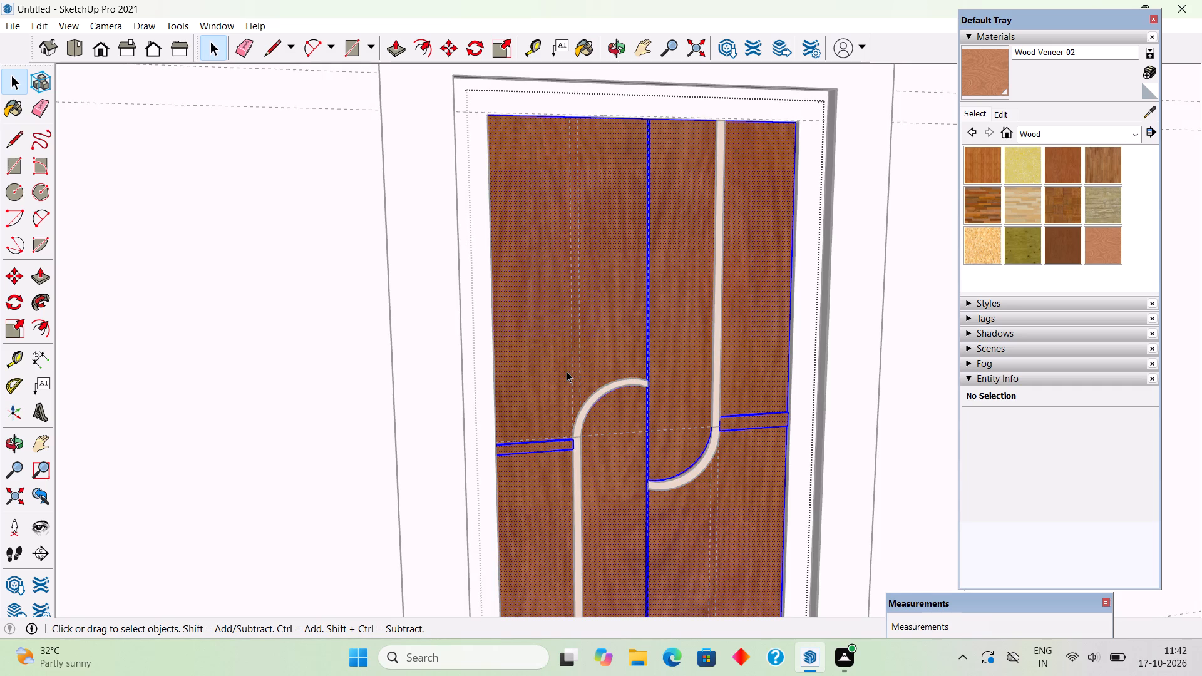
left_click(567, 371)
scroll(562, 365, "up", 5)
left_click(562, 365)
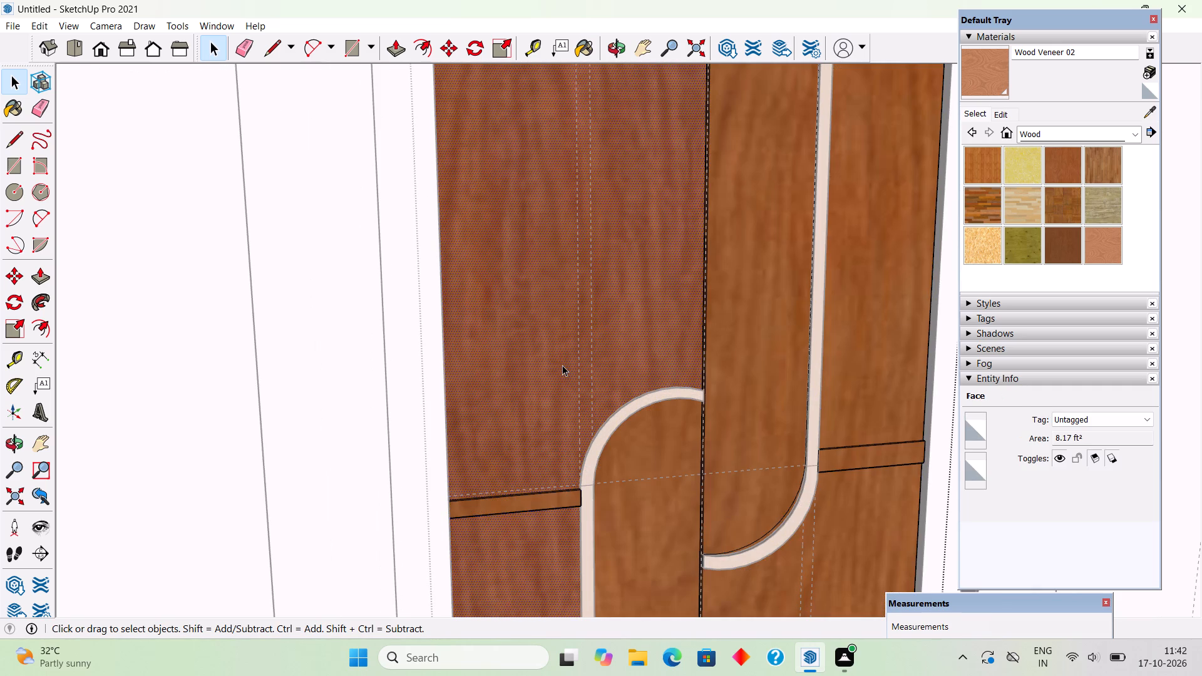
scroll(562, 365, "down", 9)
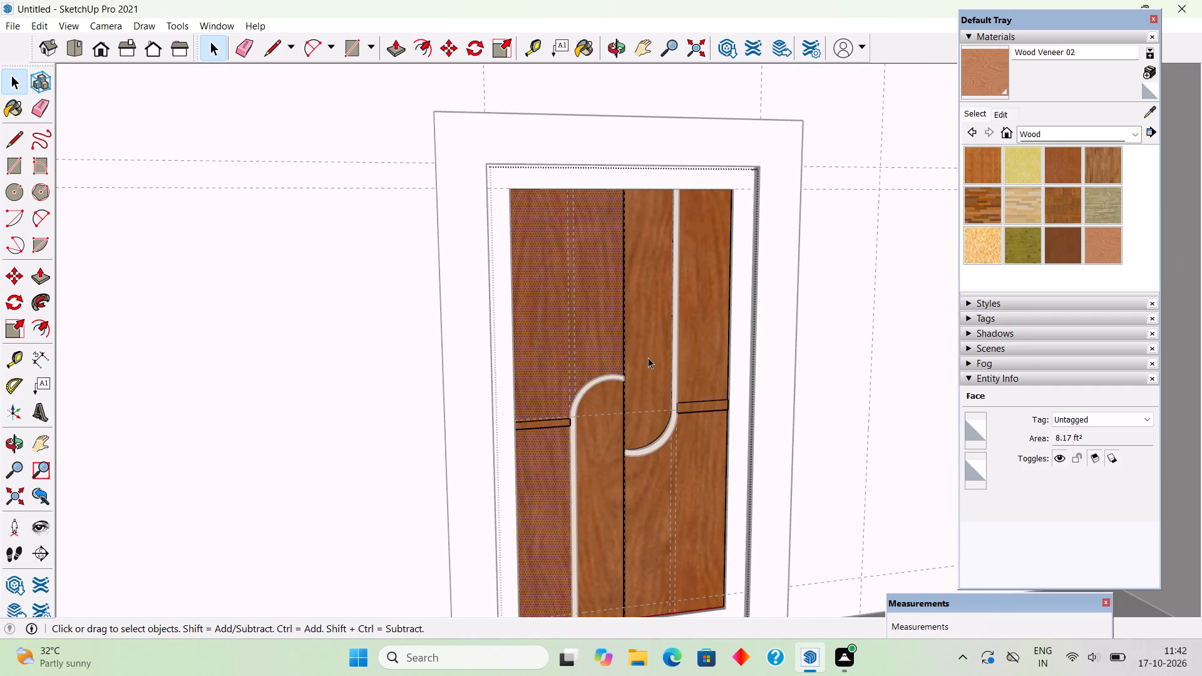
left_click(648, 357)
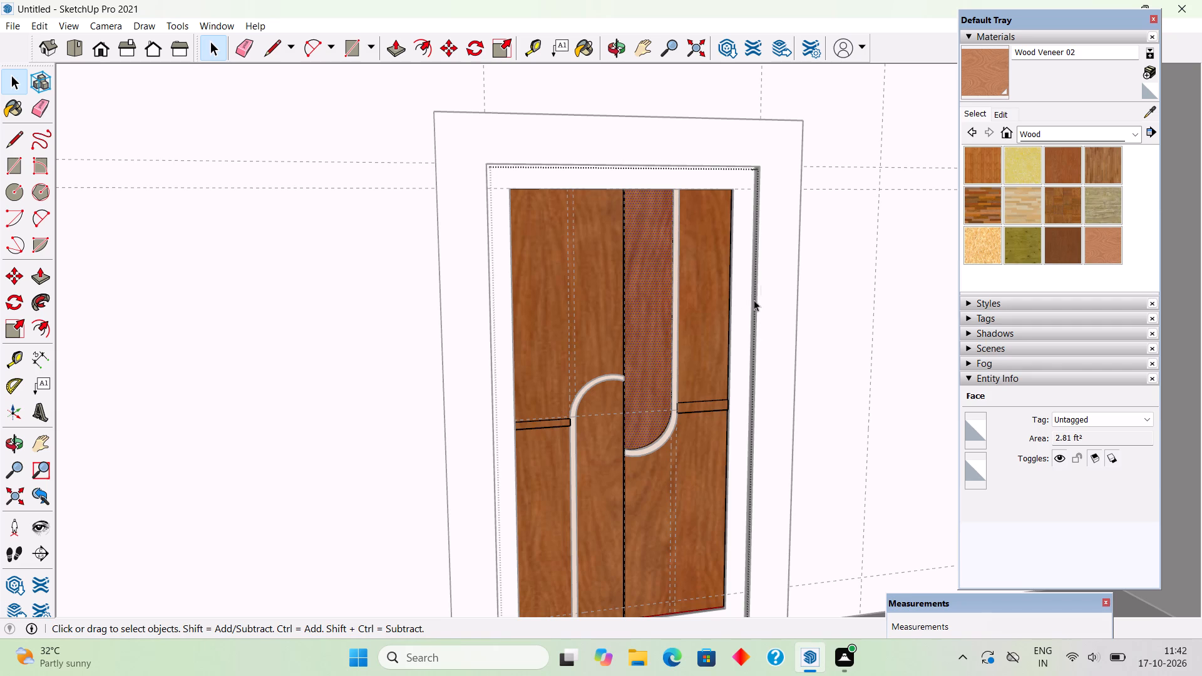
left_click(979, 164)
left_click(659, 306)
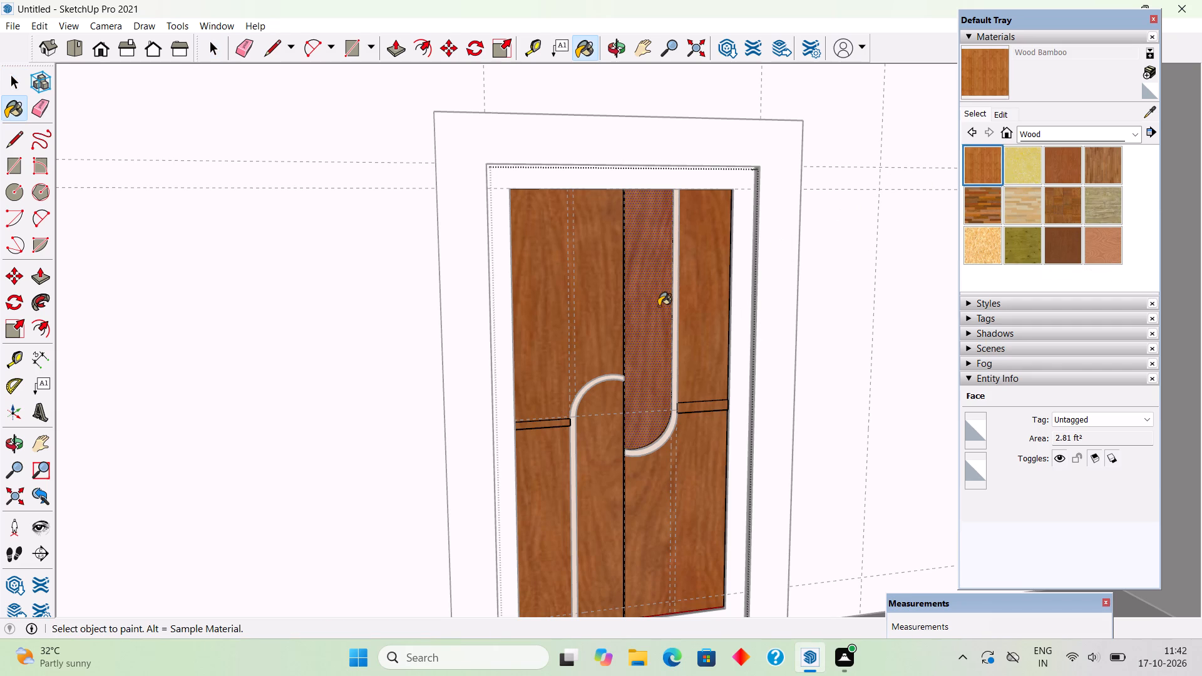
Paint the face inside the lower curved strip and both horizontal bars with Wood Bamboo, and leave the door panel group.
left_click(597, 423)
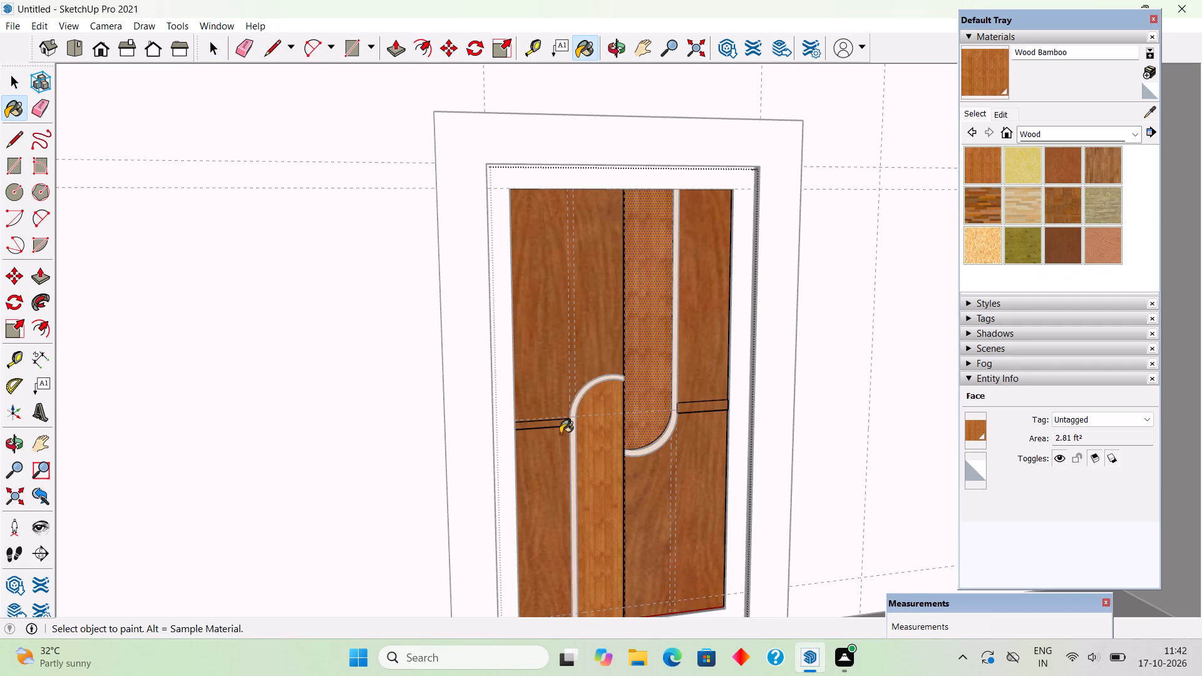
scroll(528, 428, "up", 5)
left_click(539, 423)
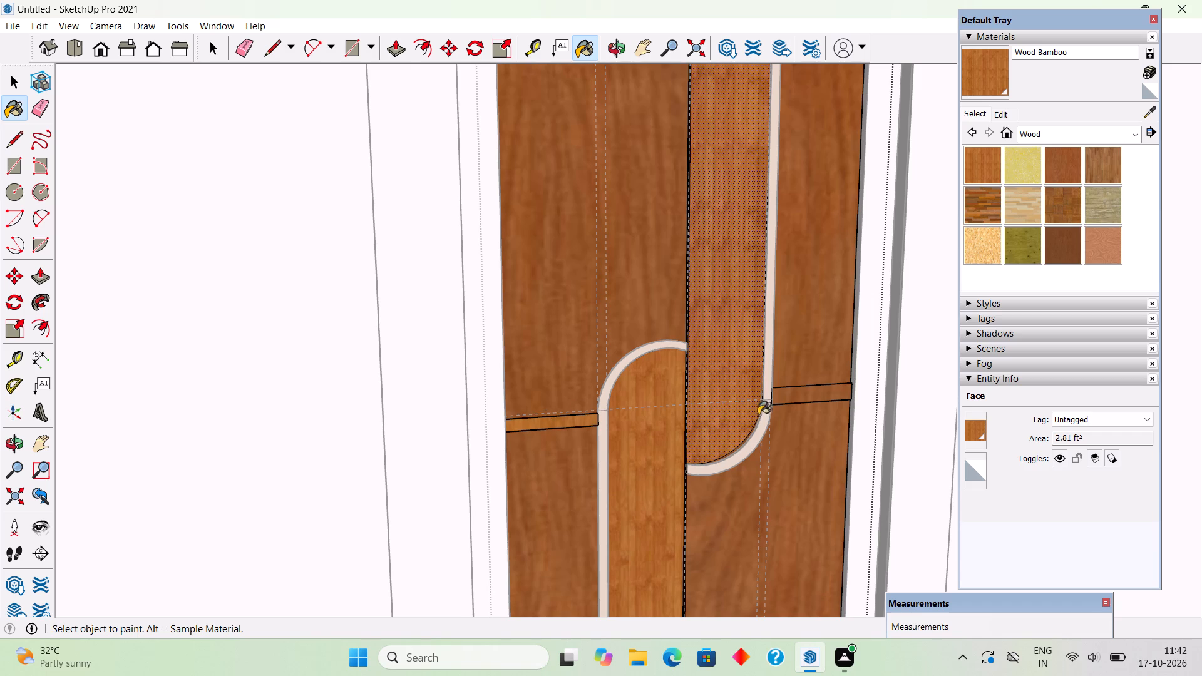
left_click(811, 396)
scroll(811, 396, "down", 10)
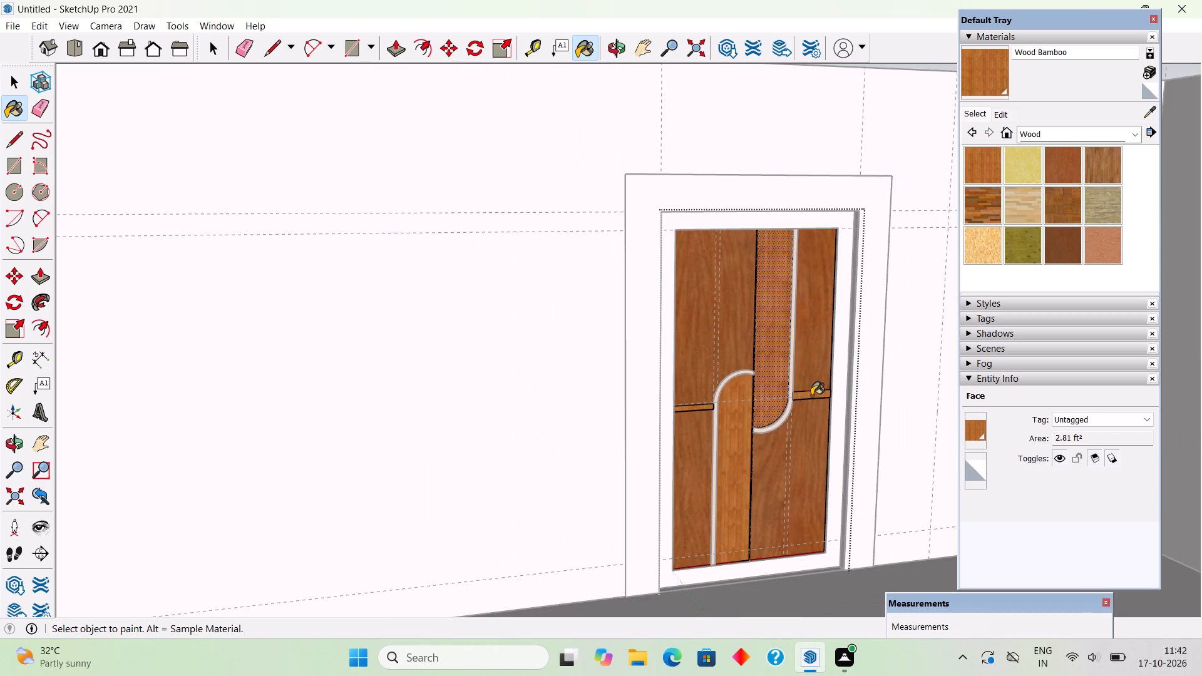
key("space")
left_click(562, 118)
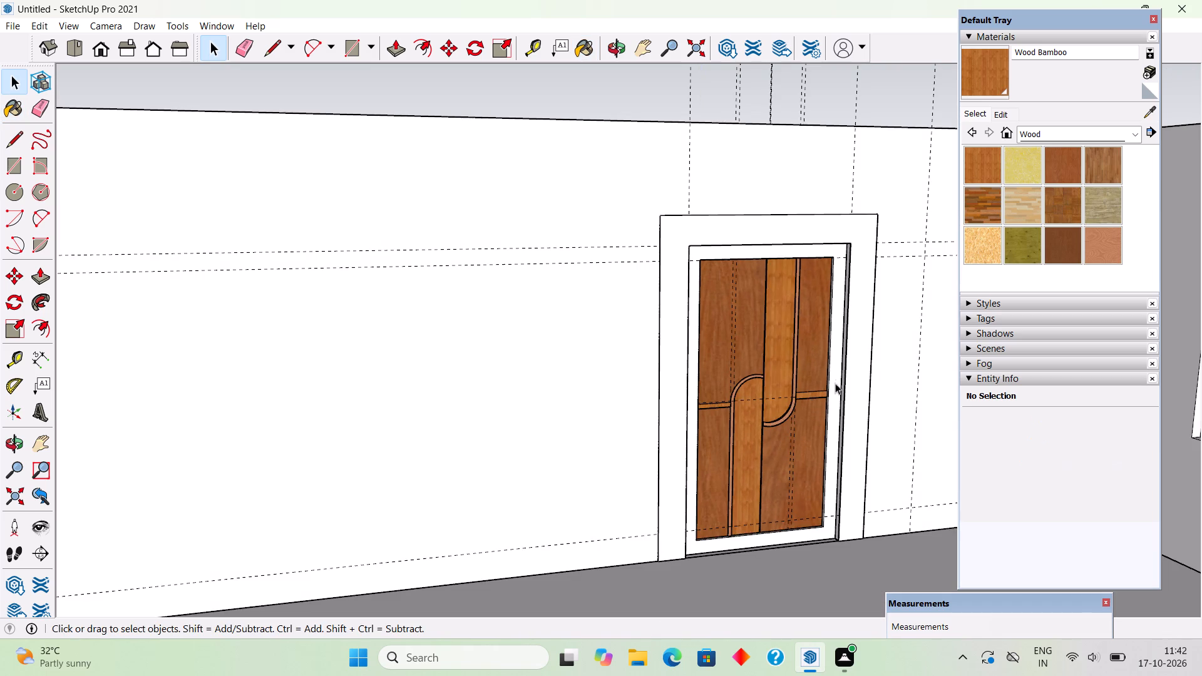
Paint the door frame around the decorative panels with Wood Veneer 01.
middle_click_drag(835, 385, 647, 409)
scroll(647, 409, "down", 4)
middle_click_drag(694, 509, 774, 427)
scroll(711, 501, "down", 1)
scroll(732, 377, "down", 3)
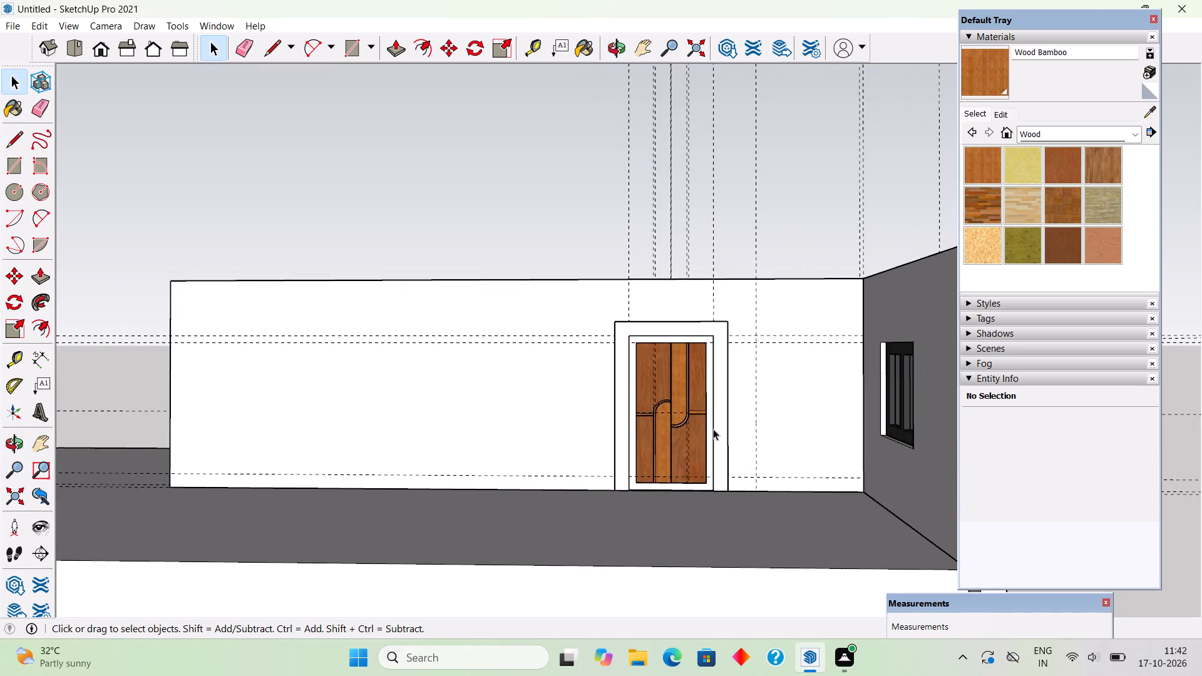
scroll(713, 434, "up", 10)
middle_click_drag(716, 479, 768, 484)
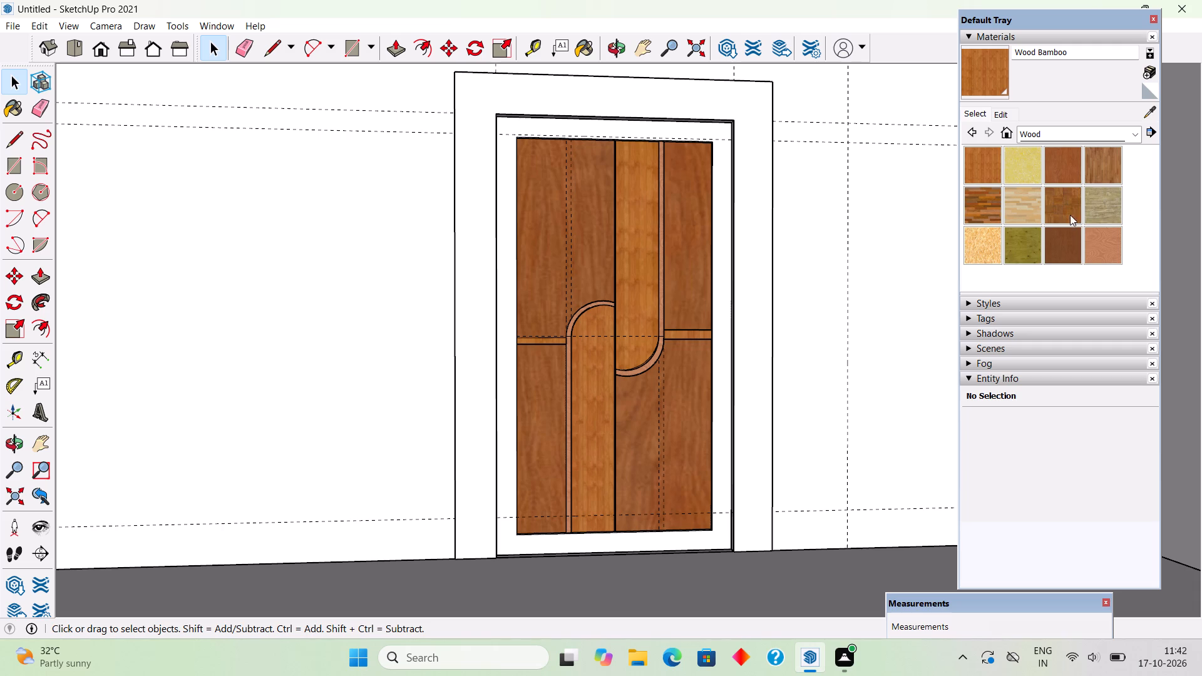
left_click(1045, 247)
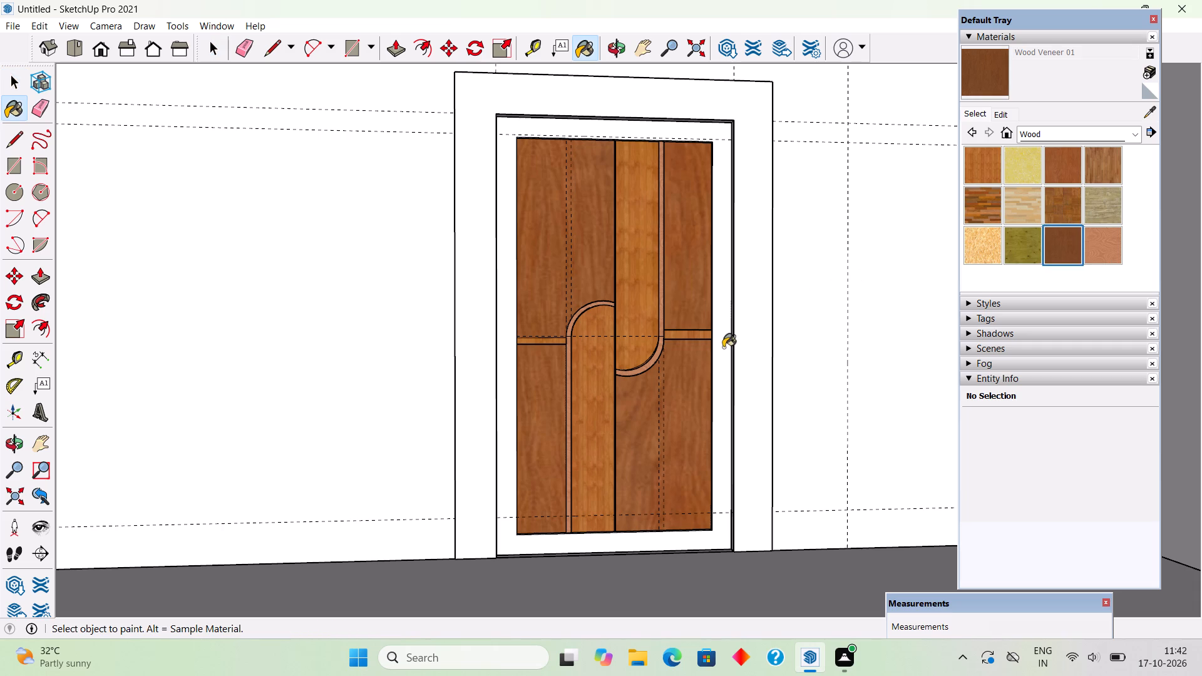
left_click(723, 347)
middle_click_drag(720, 354, 704, 432)
scroll(704, 432, "down", 5)
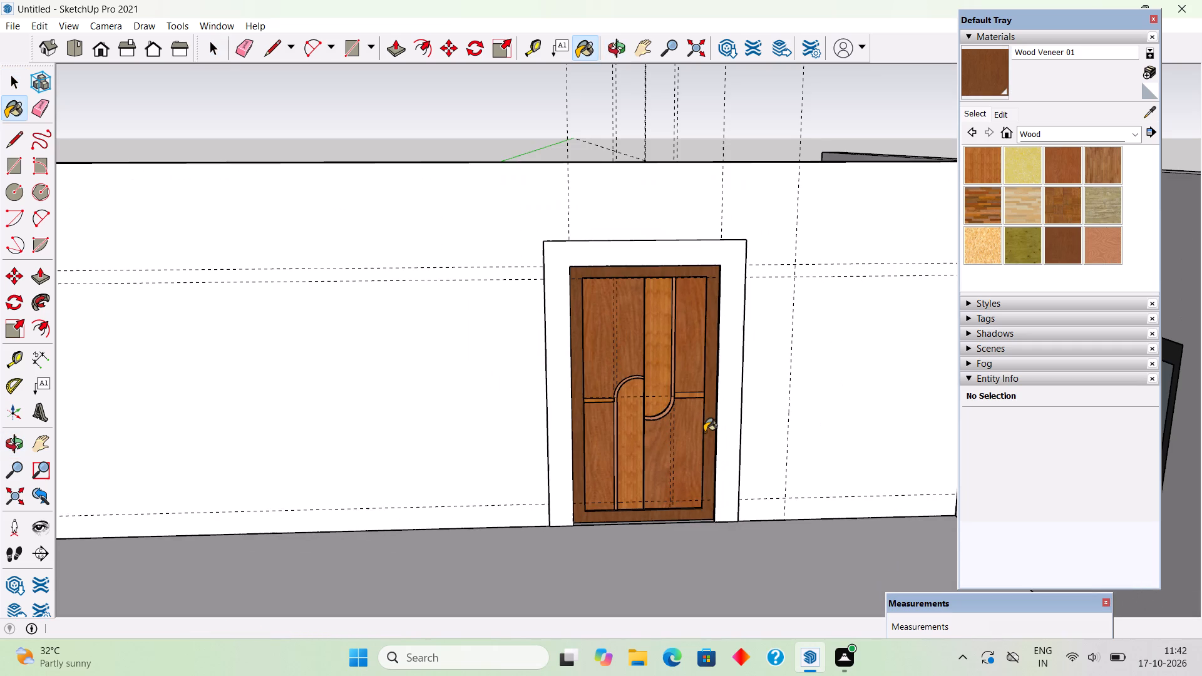
key("space")
Examine the painted door and its wall from several angles, both close up and with the surrounding building.
scroll(704, 432, "down", 6)
middle_click_drag(727, 389, 726, 321)
scroll(726, 321, "up", 4)
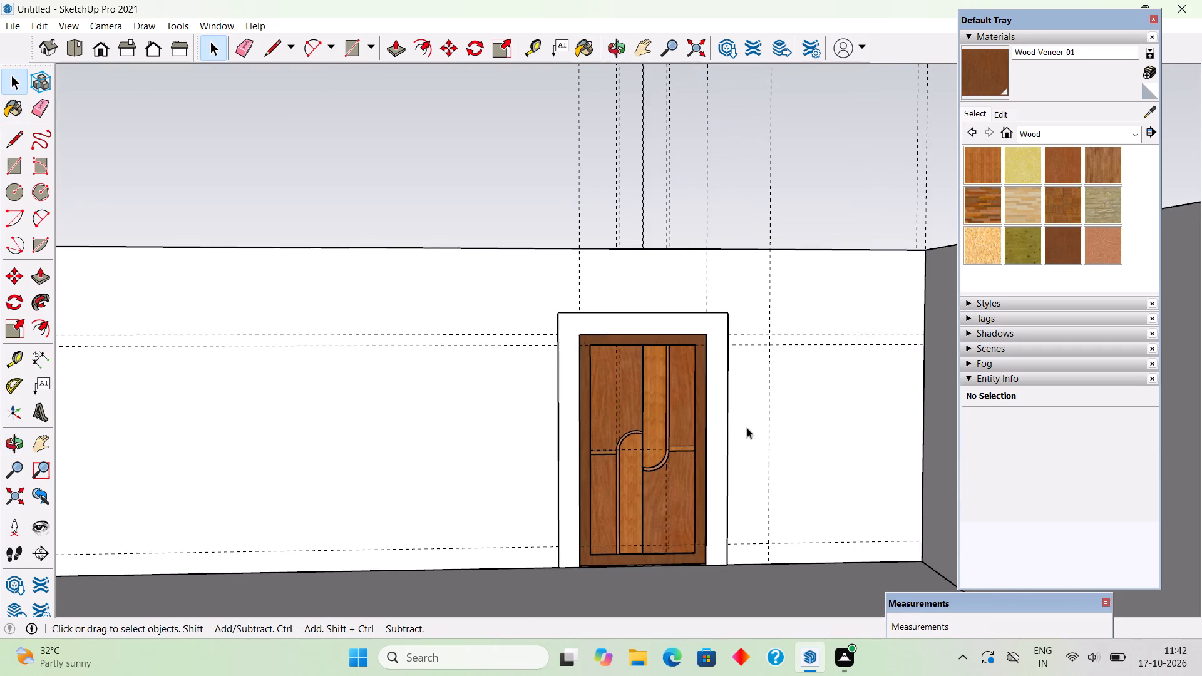
middle_click_drag(741, 428, 620, 401)
scroll(620, 401, "down", 6)
middle_click_drag(601, 446, 560, 433)
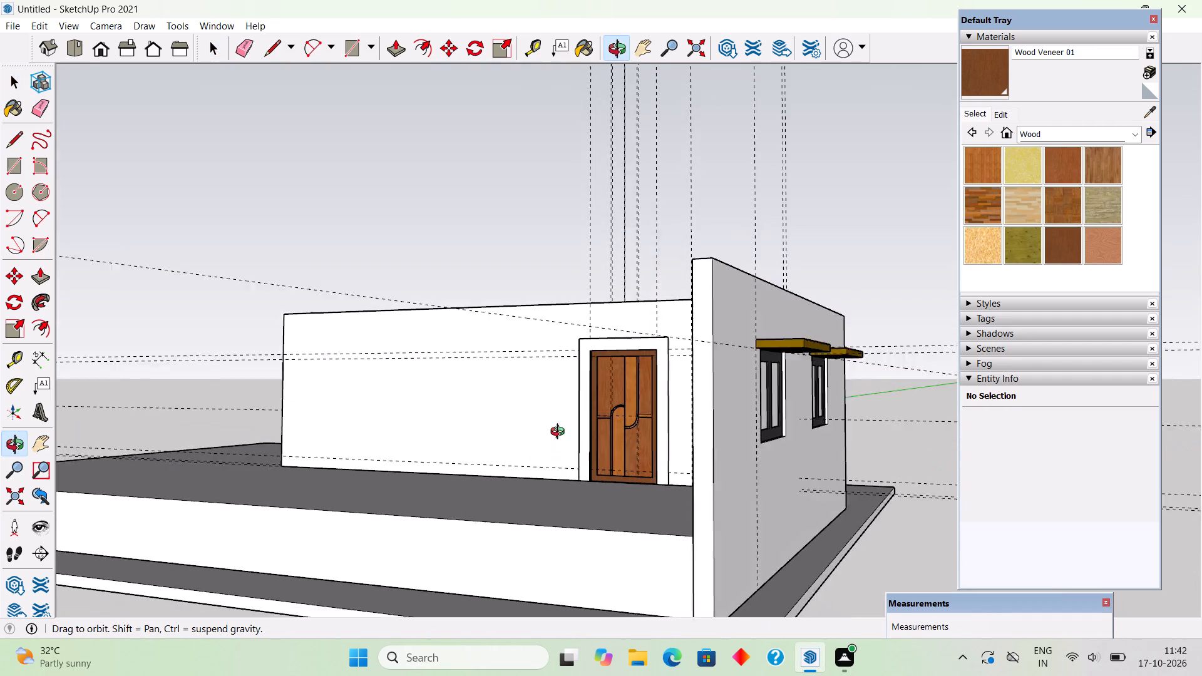
middle_click_drag(560, 433, 539, 401)
scroll(539, 401, "down", 3)
middle_click_drag(543, 432, 562, 462)
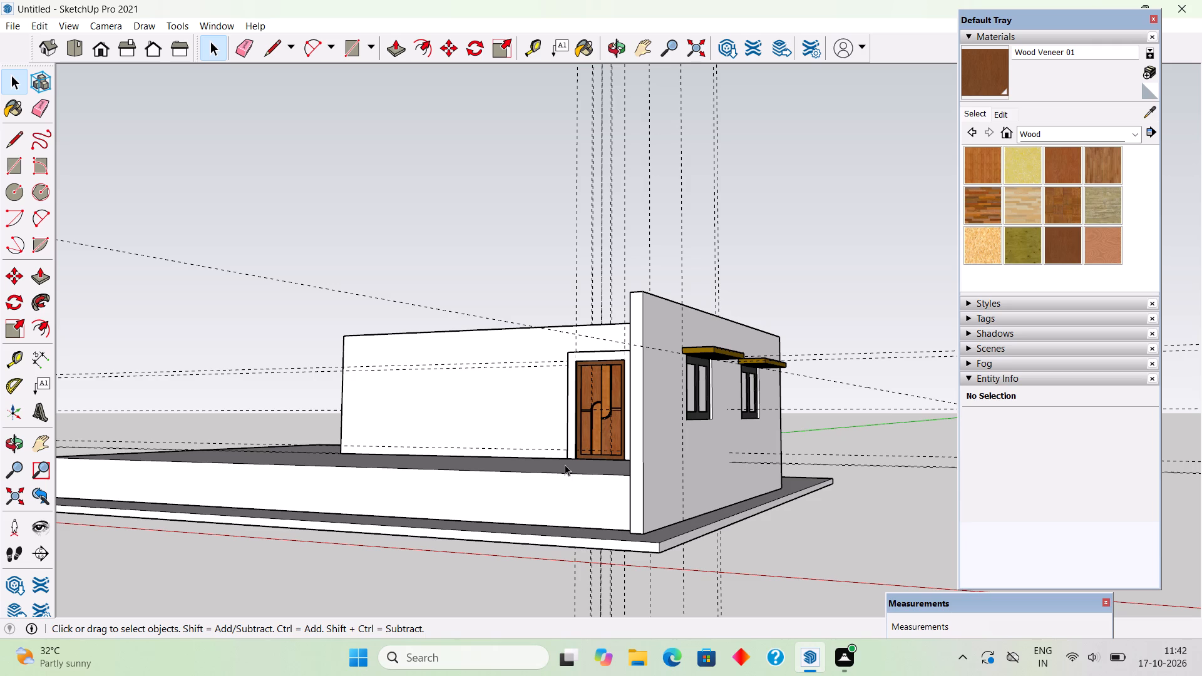
scroll(601, 396, "up", 13)
middle_click_drag(621, 461, 687, 641)
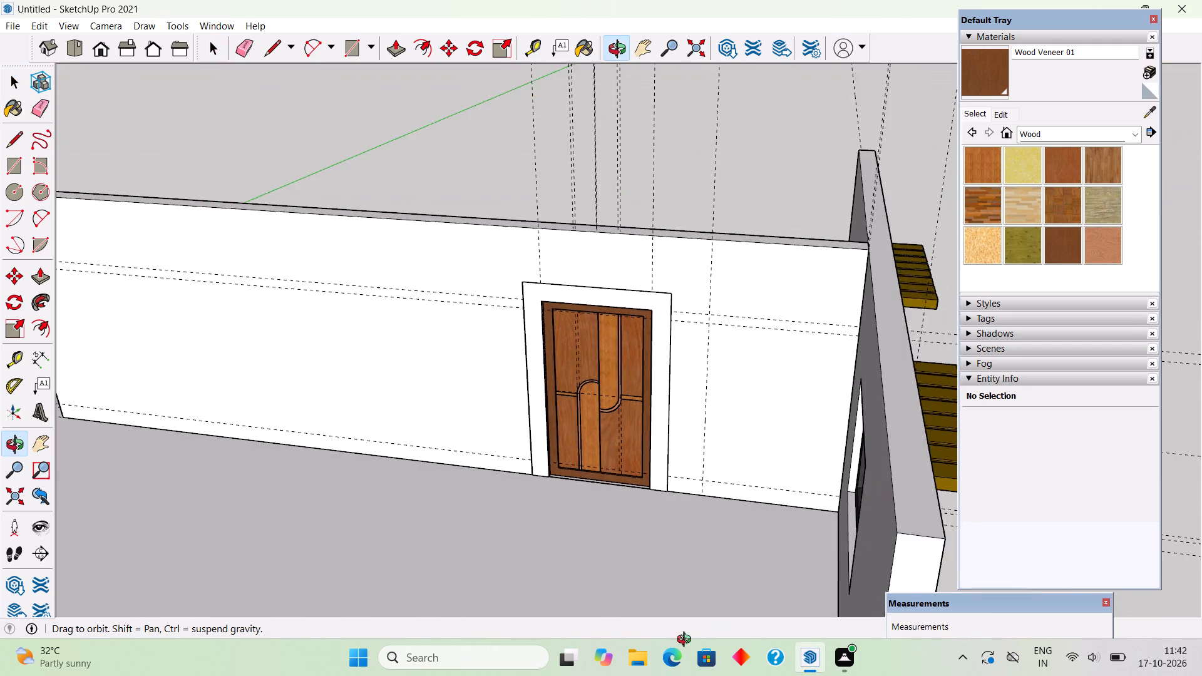
middle_click_drag(687, 641, 746, 549)
scroll(717, 530, "down", 2)
scroll(610, 456, "down", 5)
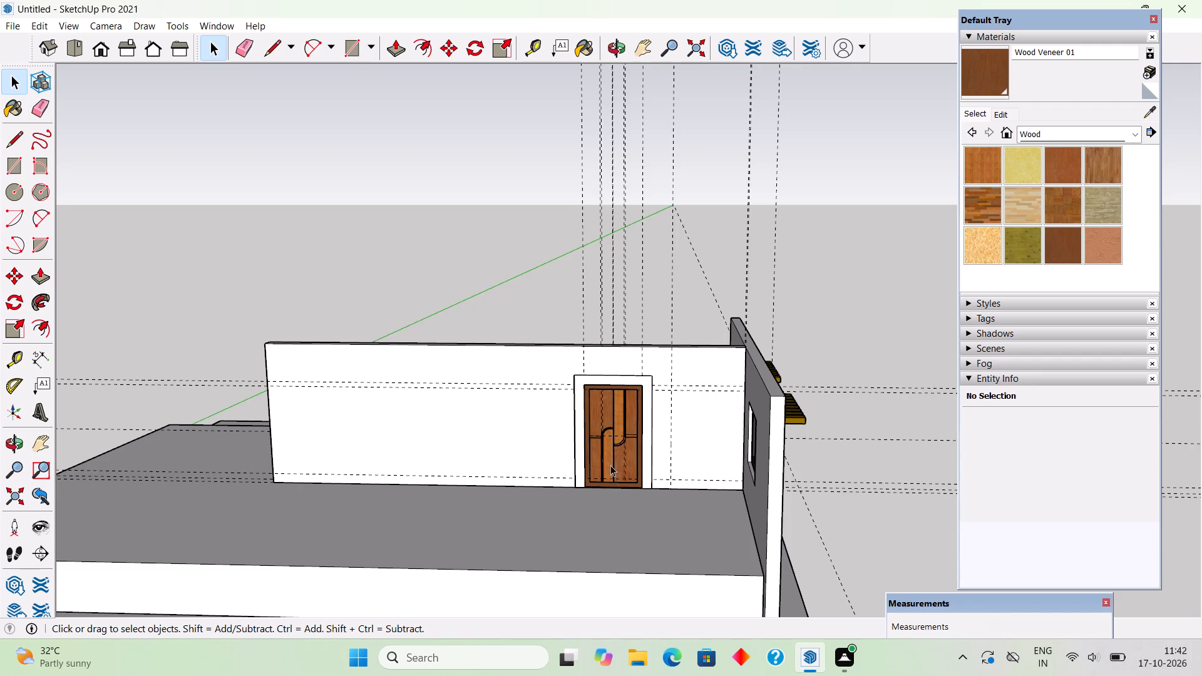
Place a vertical guide on the door wall 3' from the outer edge of the door surround, towards the long blank part.
middle_click_drag(662, 498, 774, 498)
scroll(580, 437, "up", 4)
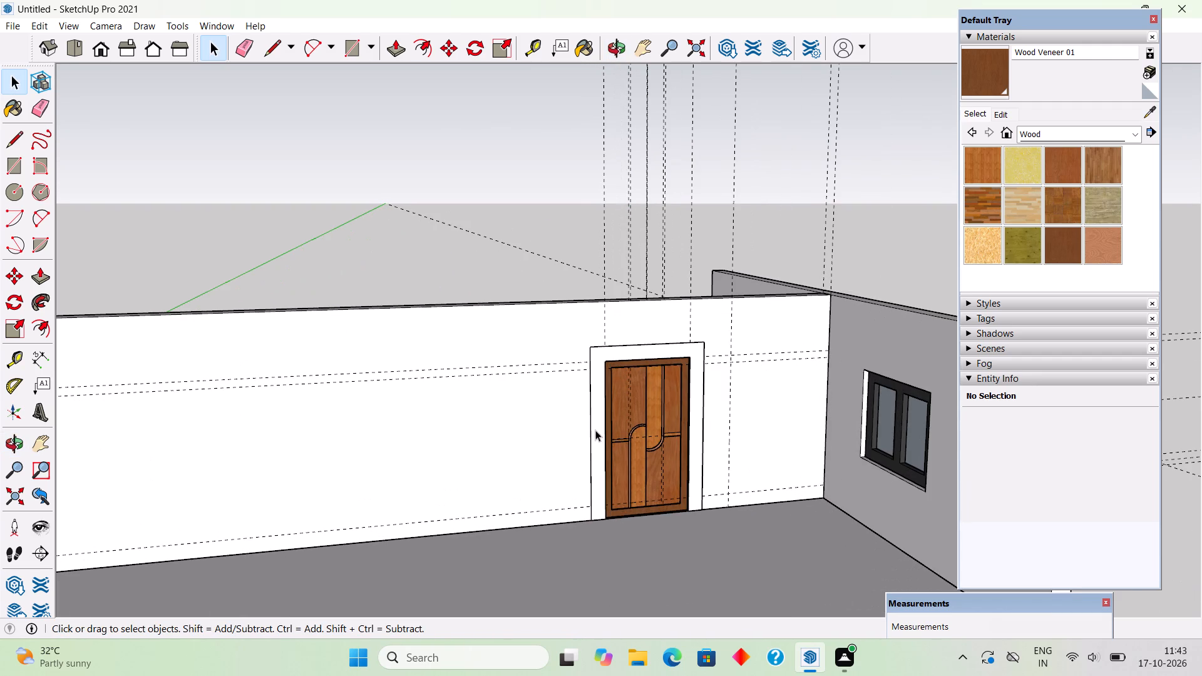
key("t")
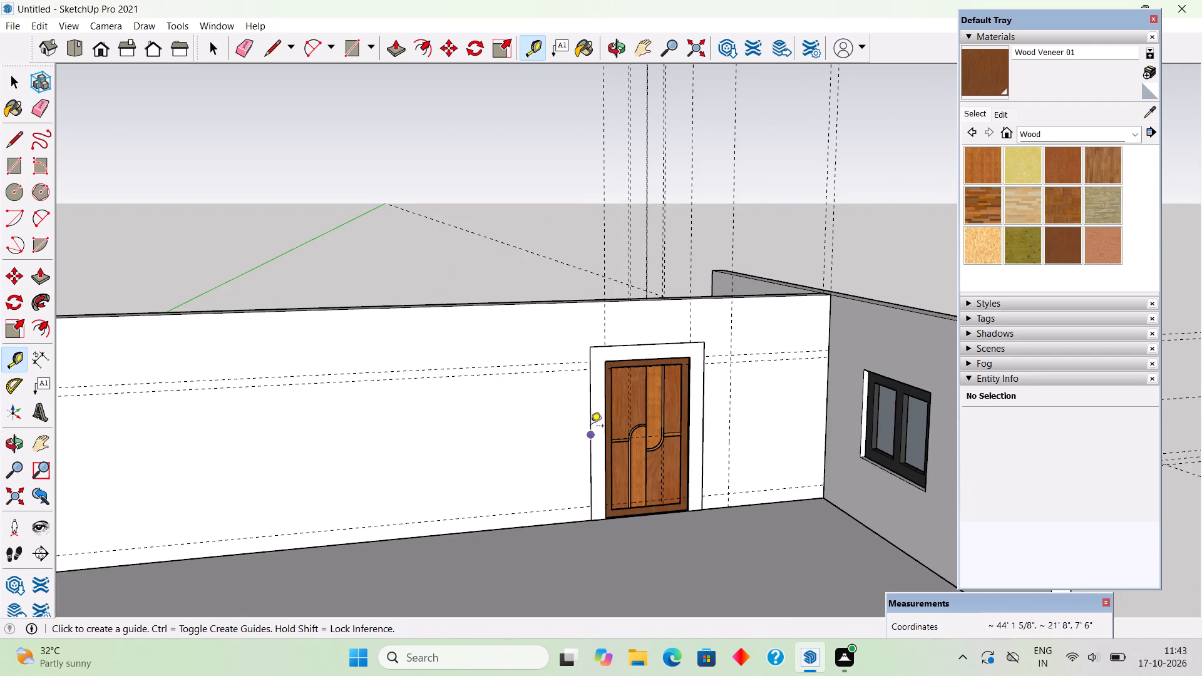
left_click(590, 416)
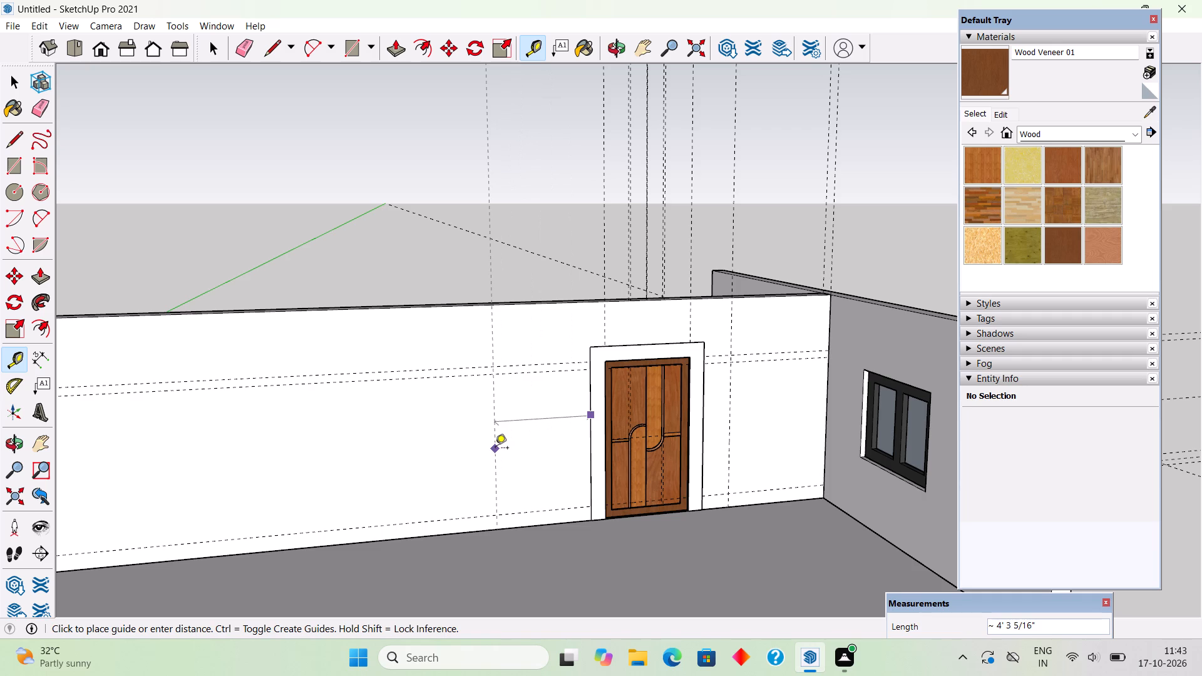
type("3'")
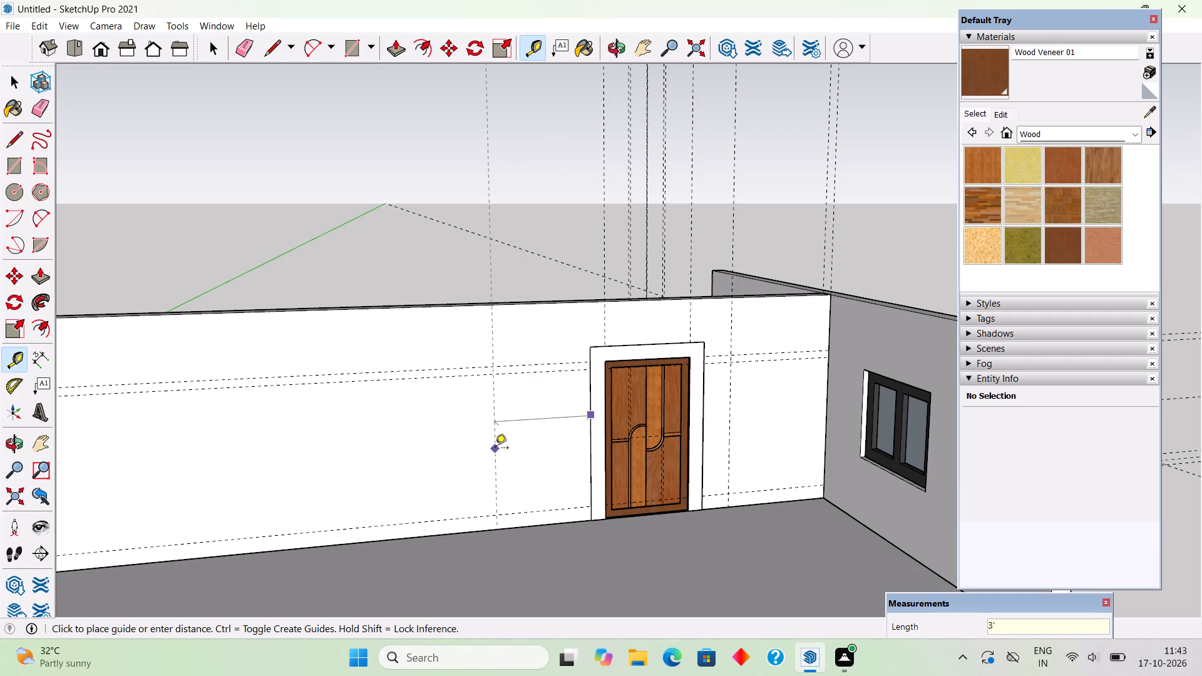
key("Return")
left_click(521, 442)
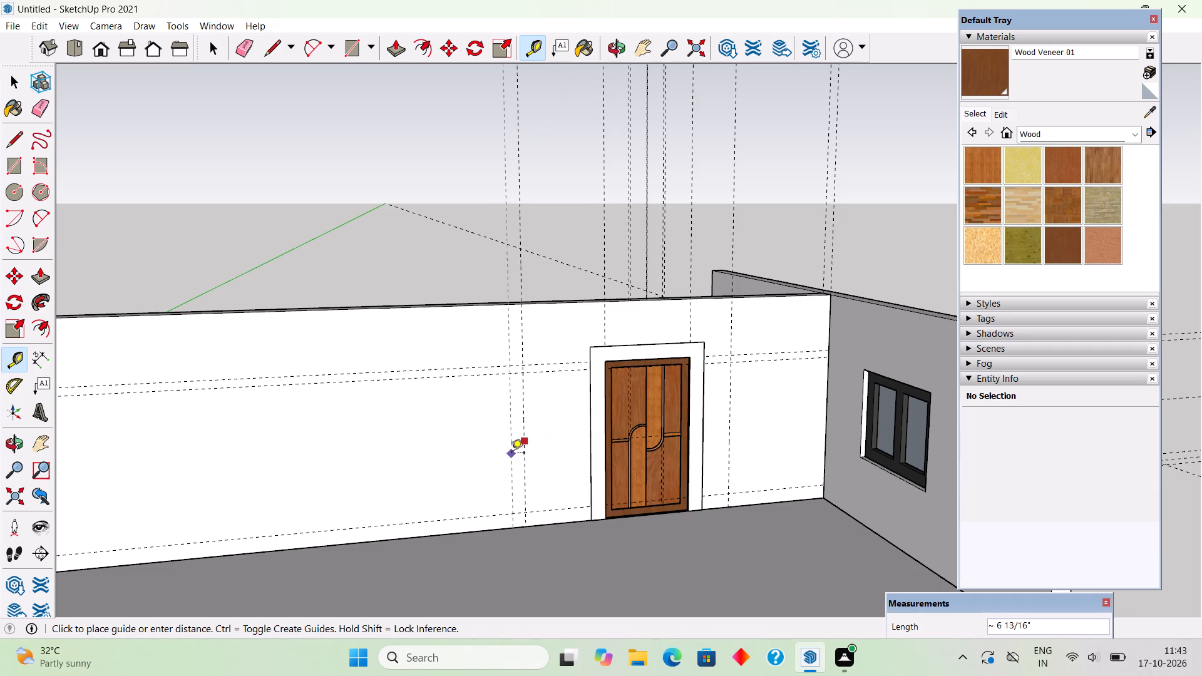
key("space")
Place vertical guides on the blank wall 3'8" from the door surround's outer edge and another 5' beyond that.
type("t")
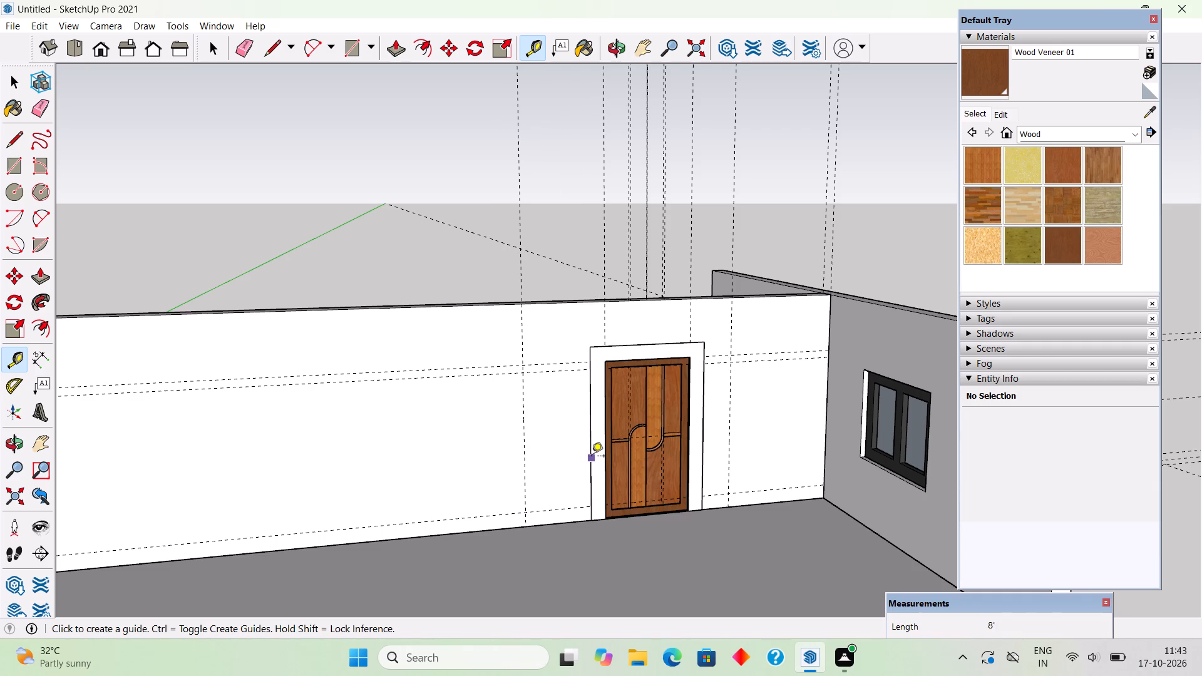
left_click(592, 457)
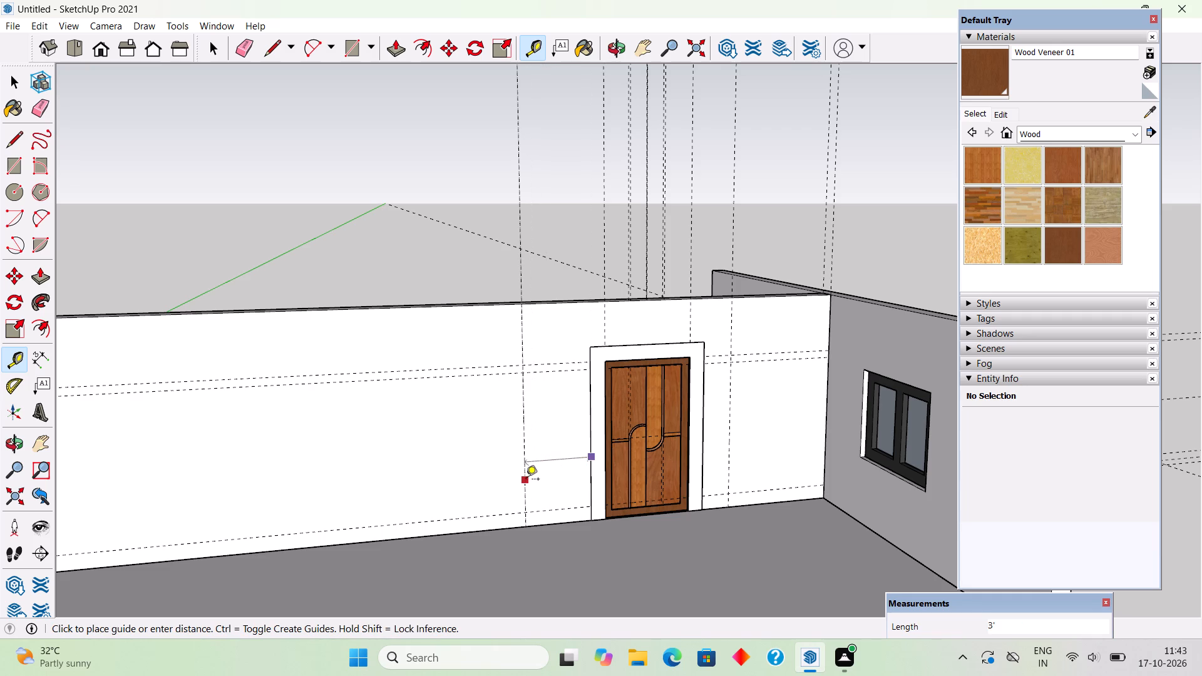
type("3'8")
key("shift+quotedbl")
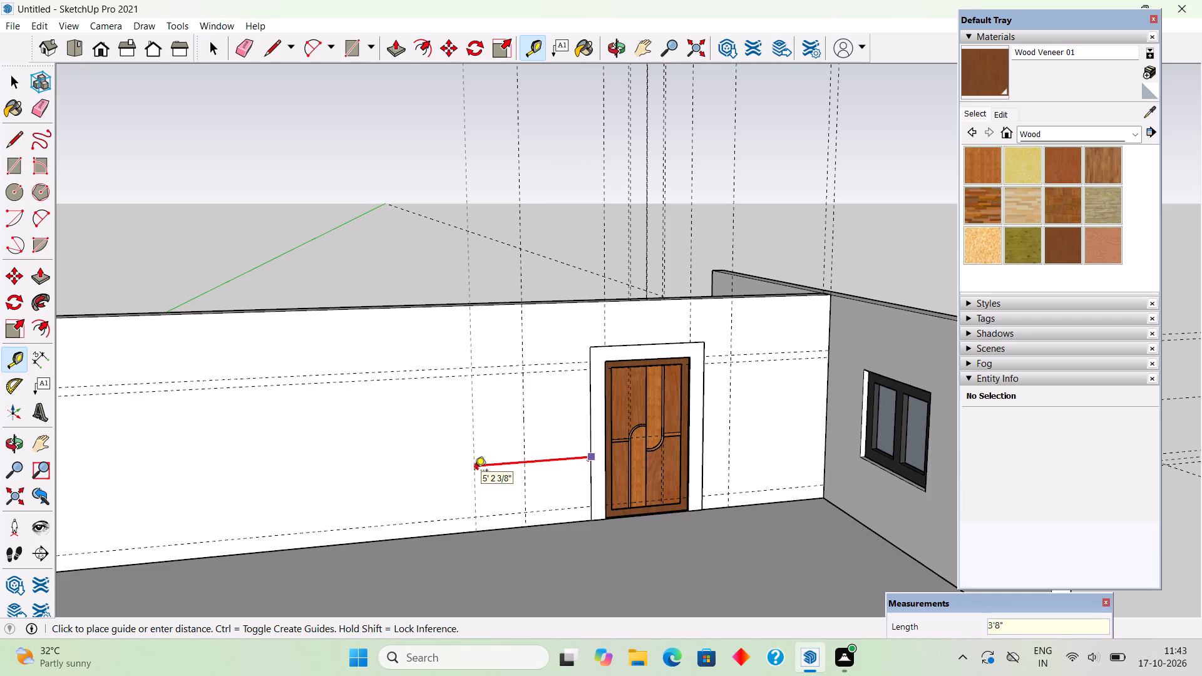
key("Return")
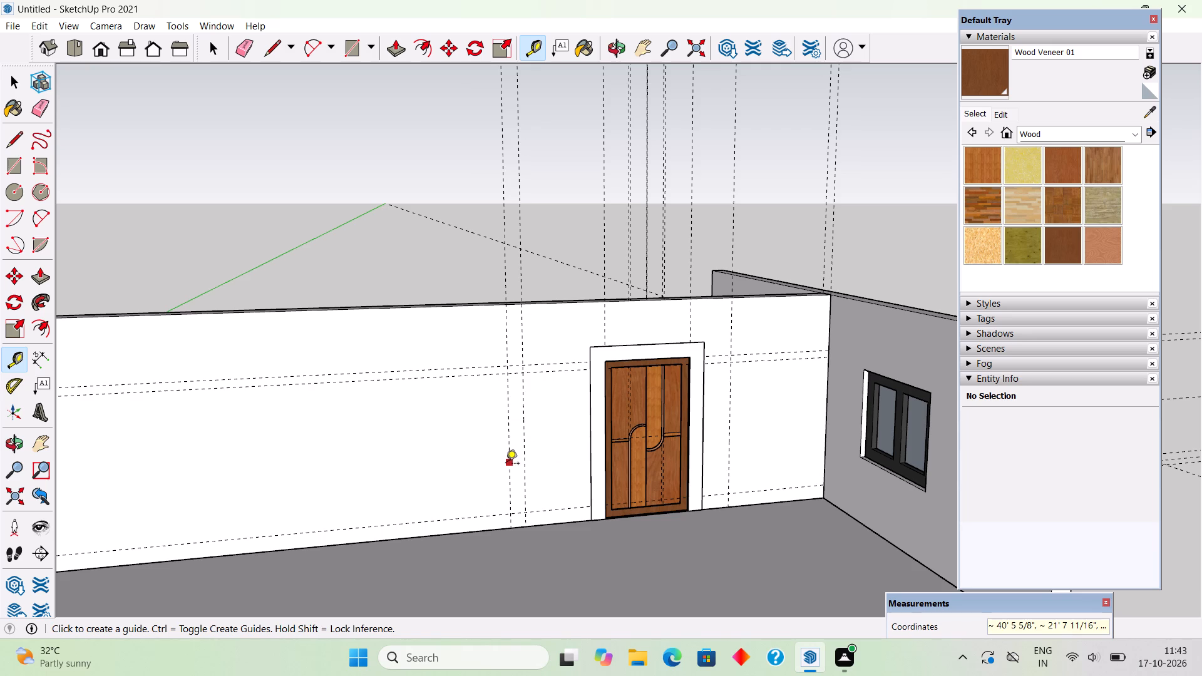
left_click(506, 464)
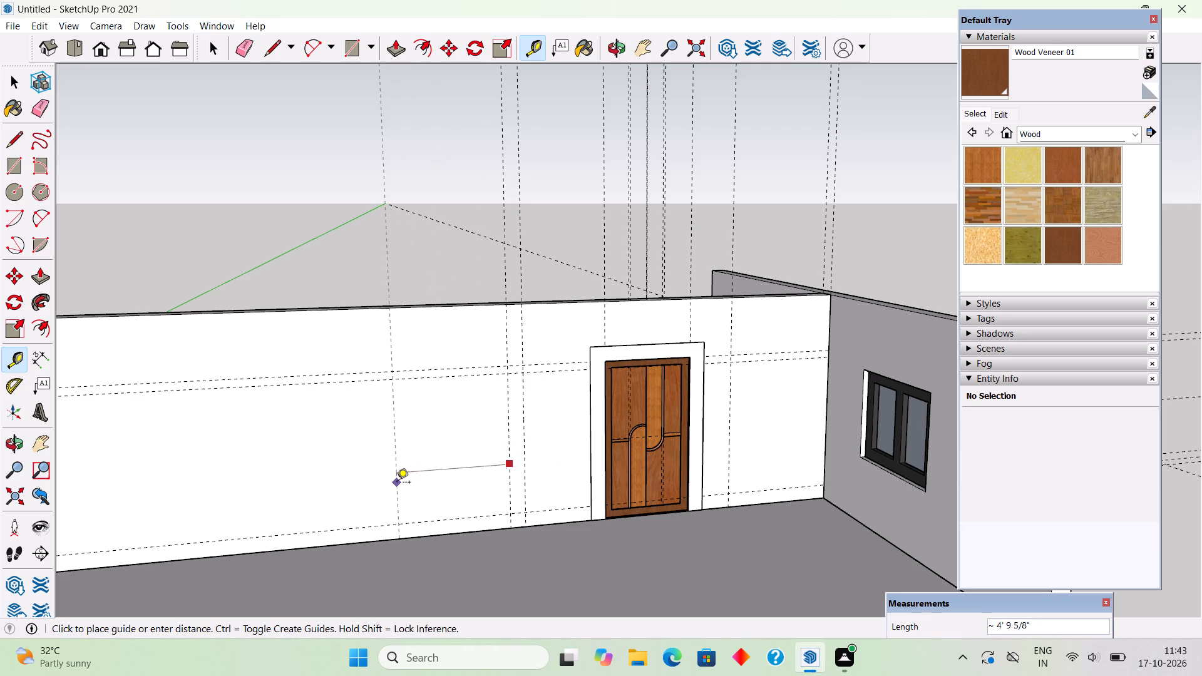
type("5'")
key("Return")
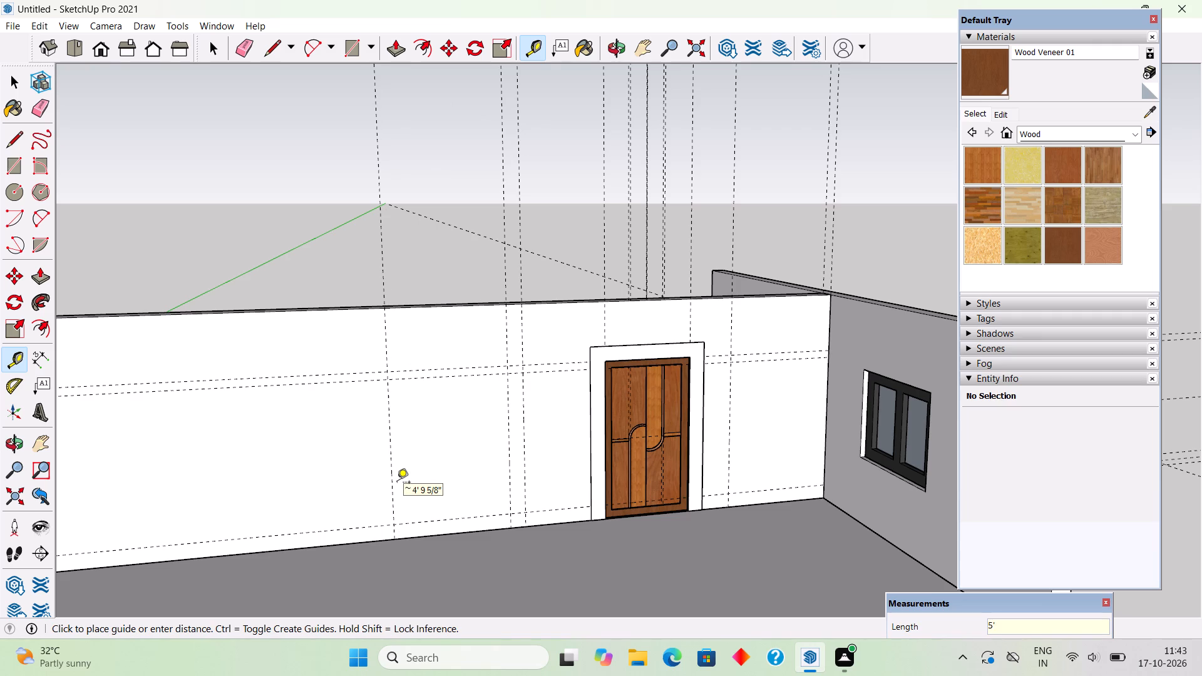
Place a horizontal guide on the door wall 3' above its bottom edge.
left_click(458, 537)
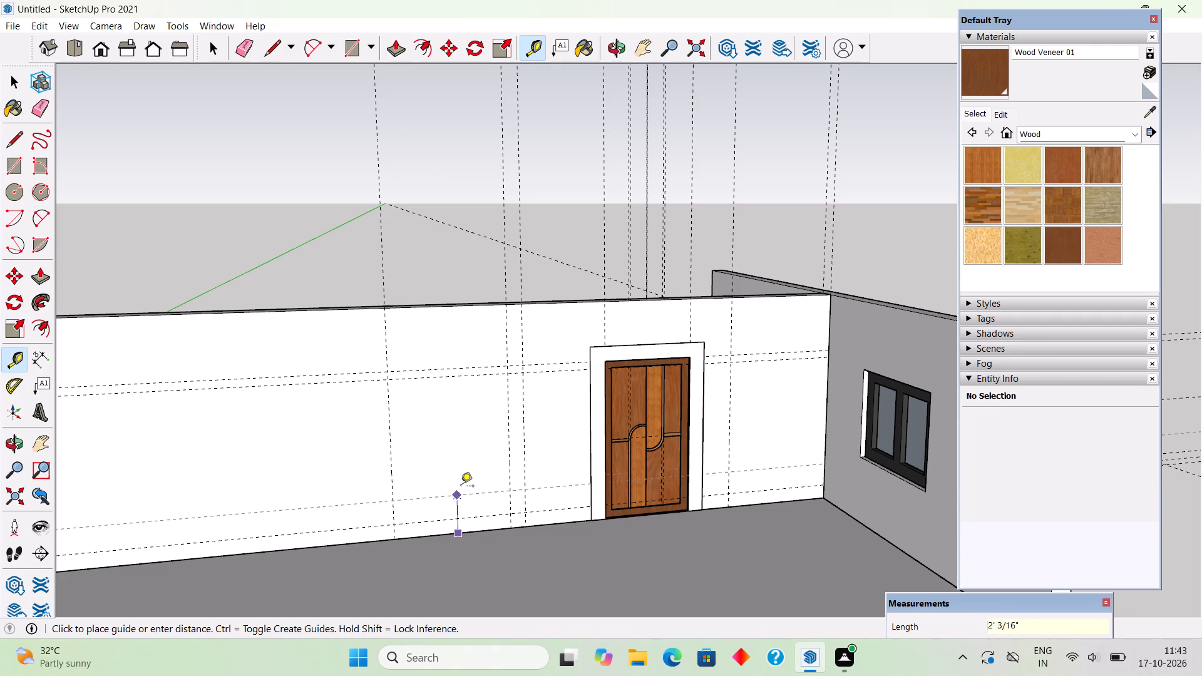
type("3'")
key("Return")
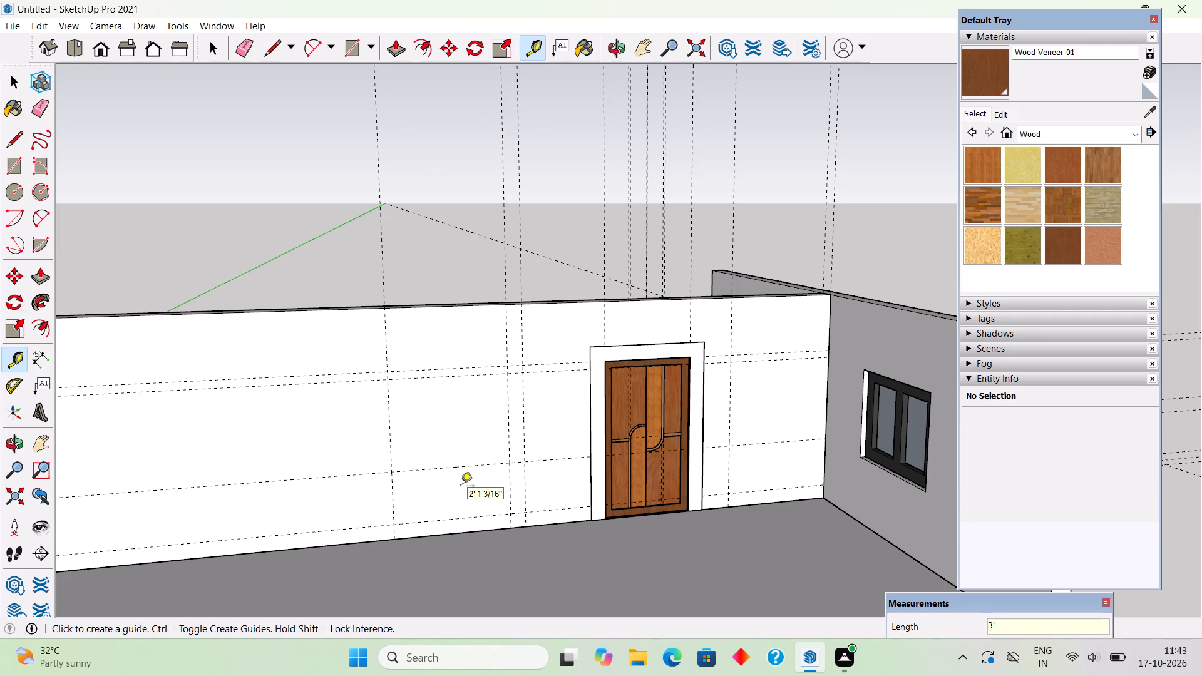
Place another vertical guide 3' beyond the farthest new guide, continuing away from the door.
scroll(461, 416, "down", 3)
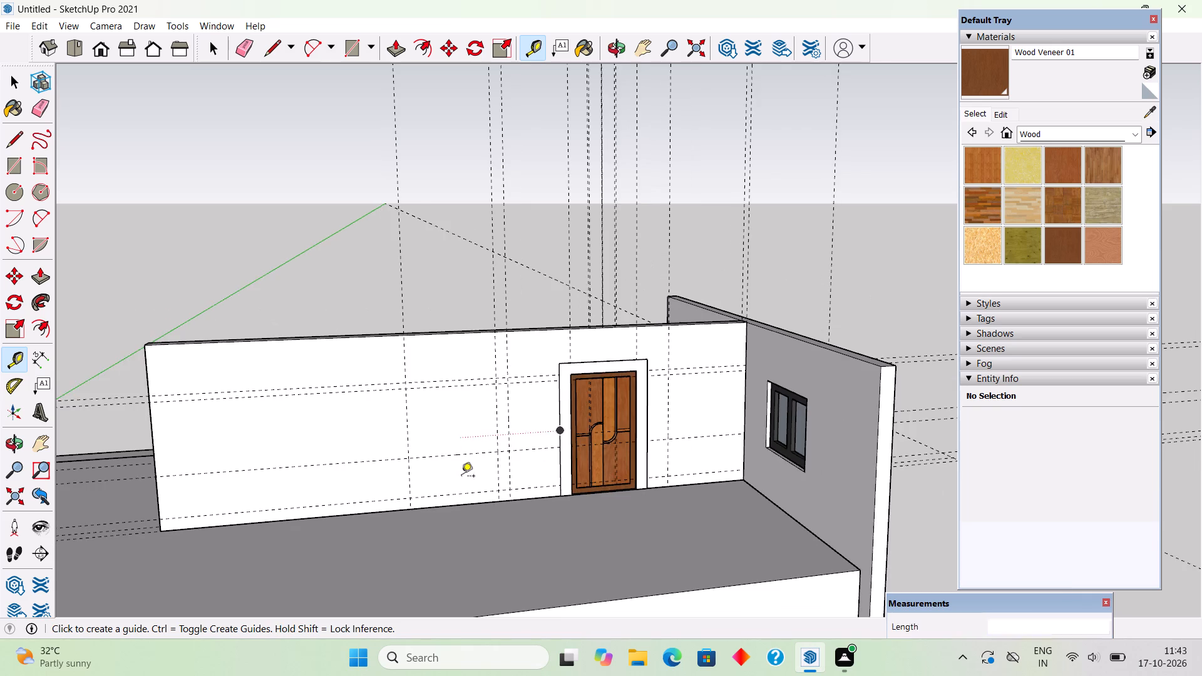
middle_click_drag(460, 488, 441, 429)
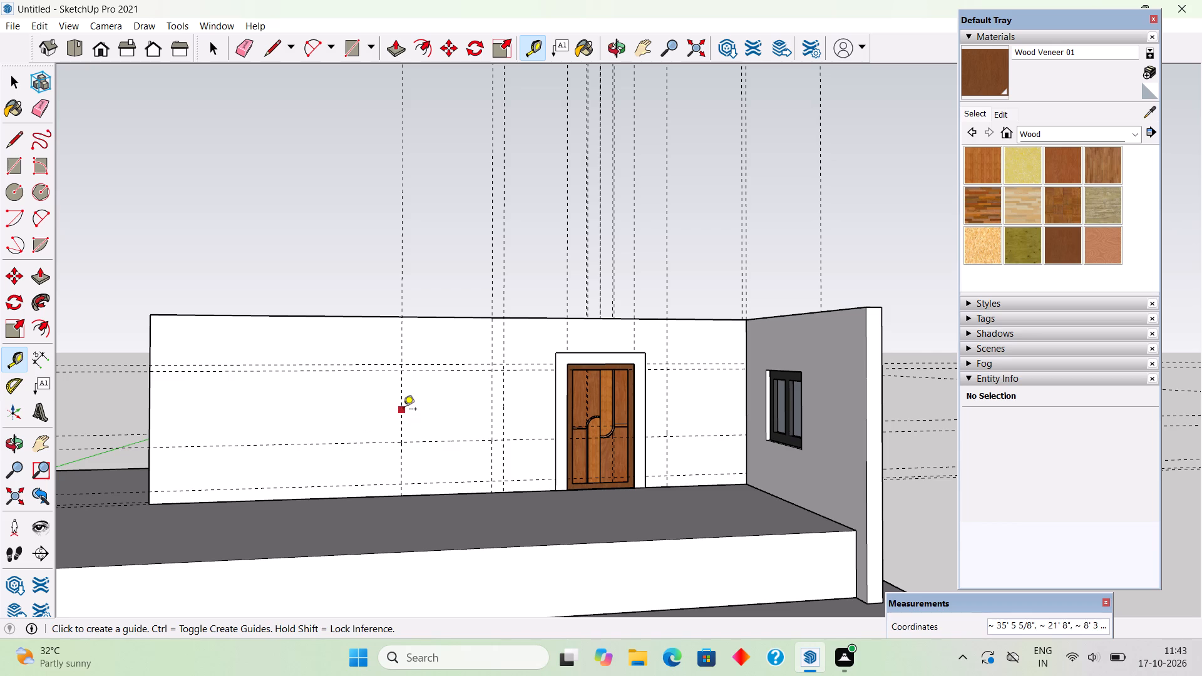
left_click(403, 410)
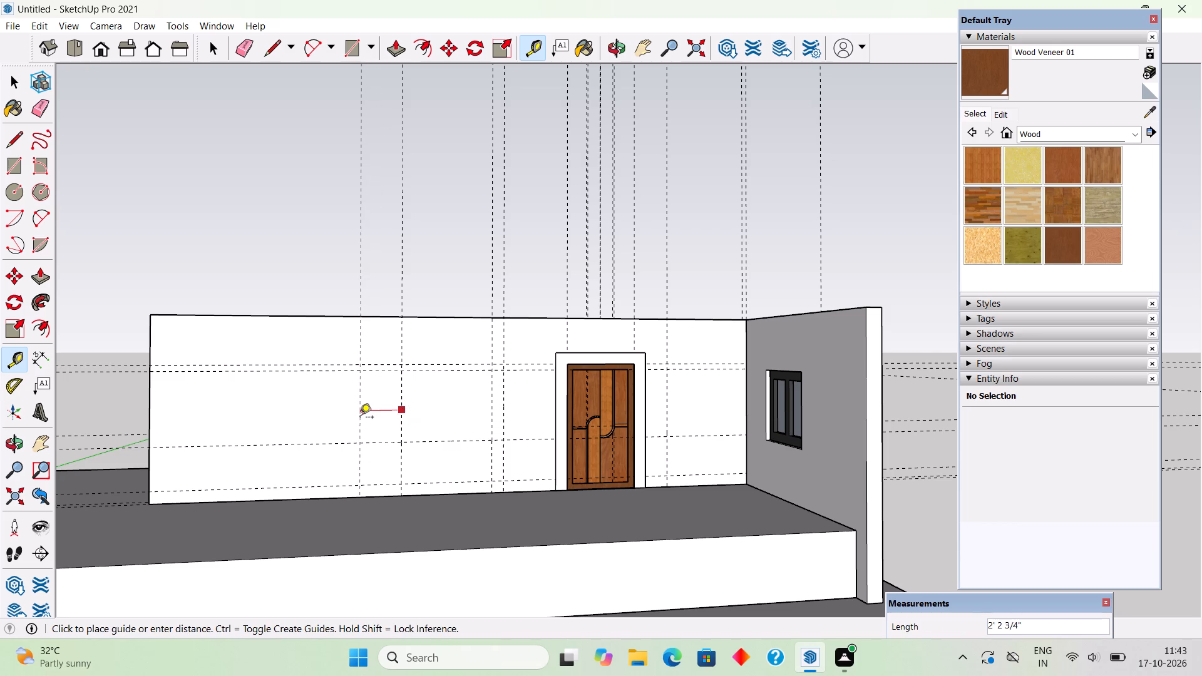
type("3'")
key("Return")
scroll(347, 428, "down", 6)
middle_click_drag(408, 378, 415, 578)
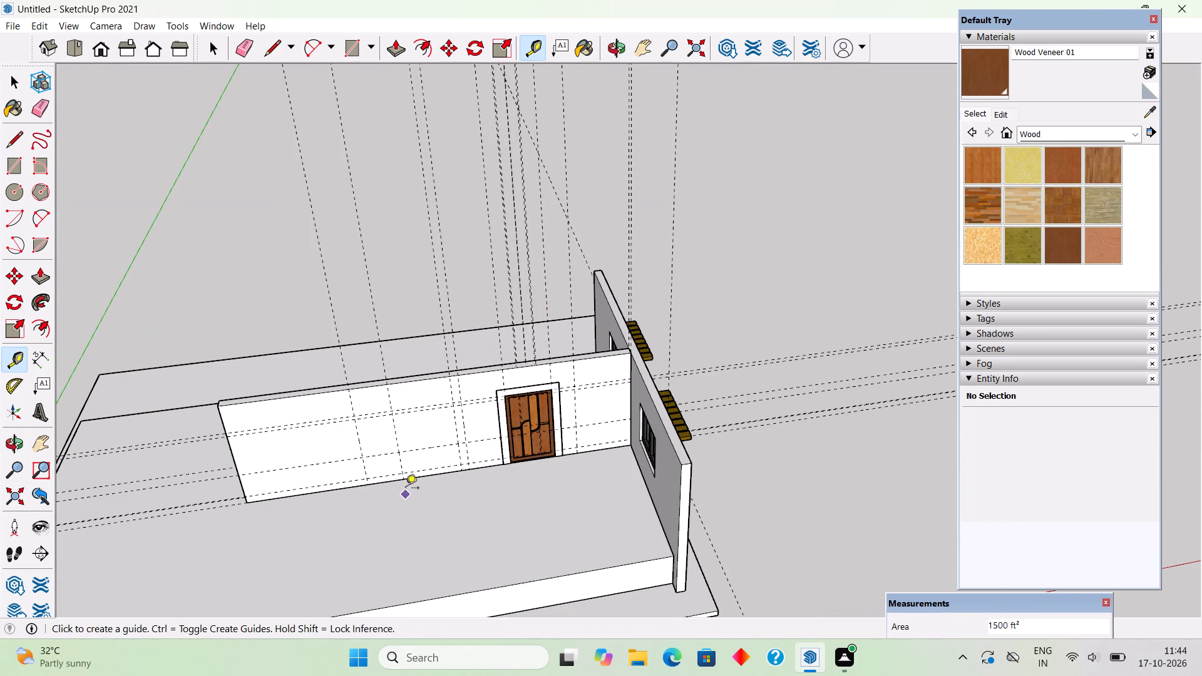
key("space")
Draw a rectangle about 5' wide and 4' high on the blank wall beside the door, between the guides.
middle_click_drag(465, 546, 478, 388)
scroll(438, 536, "up", 4)
middle_click_drag(265, 456, 162, 432)
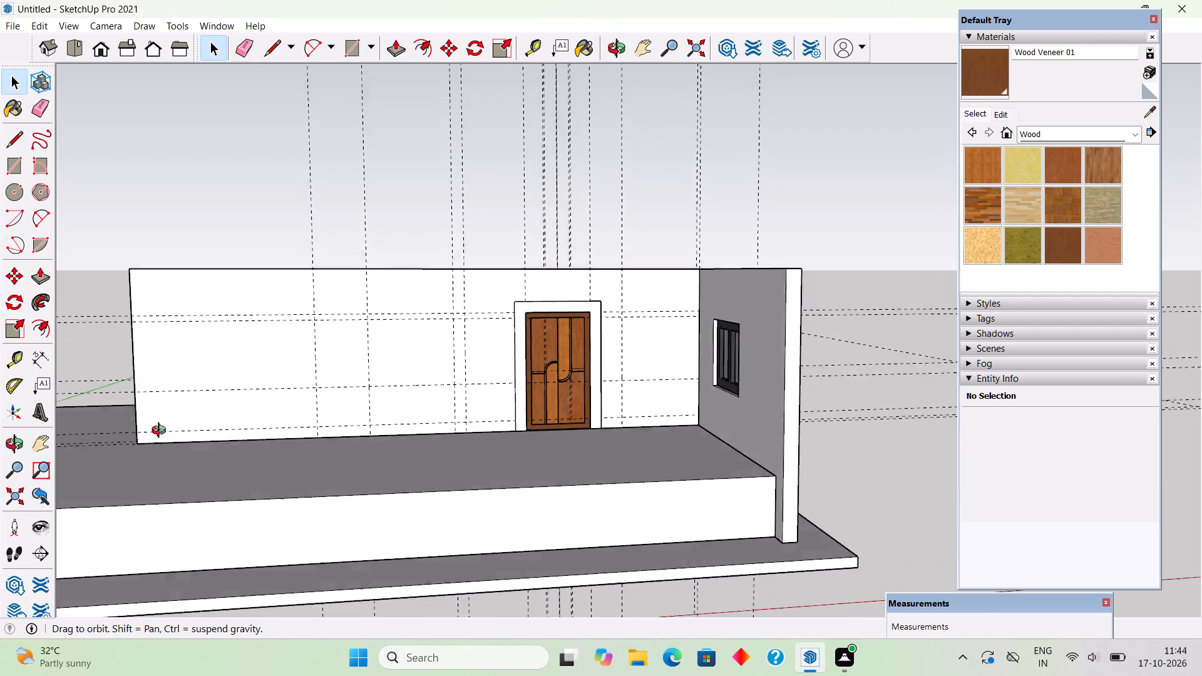
middle_click_drag(162, 432, 156, 431)
scroll(214, 387, "up", 5)
middle_click_drag(327, 483, 457, 502)
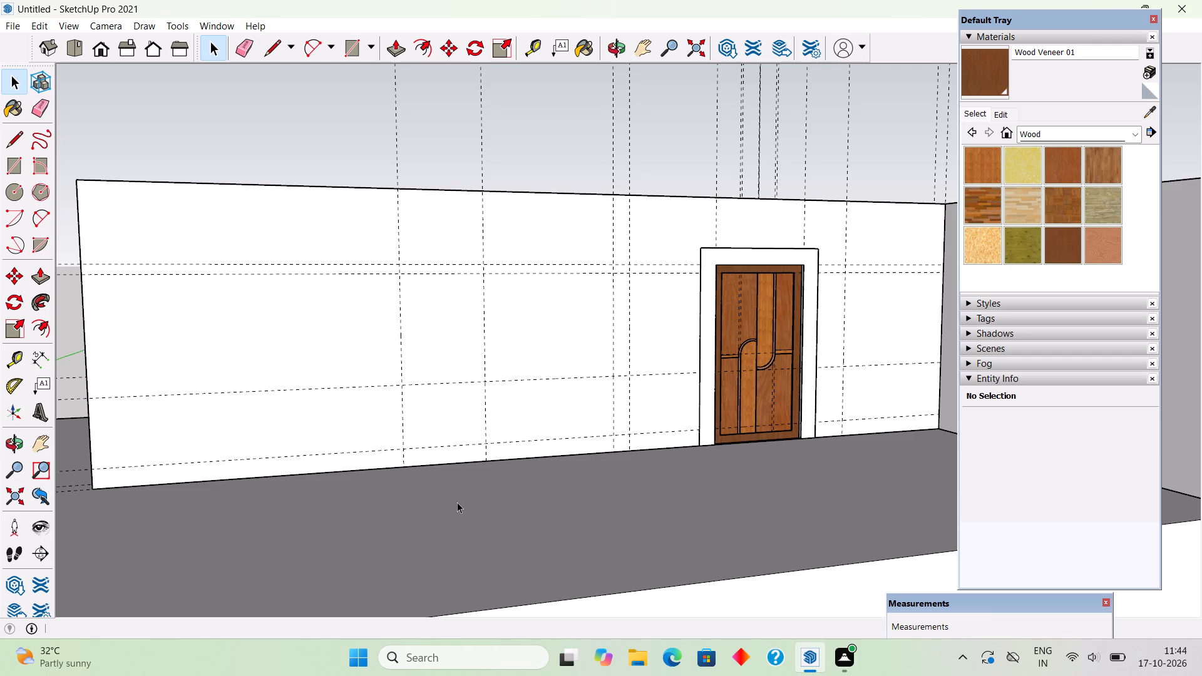
scroll(444, 510, "up", 1)
scroll(449, 505, "down", 6)
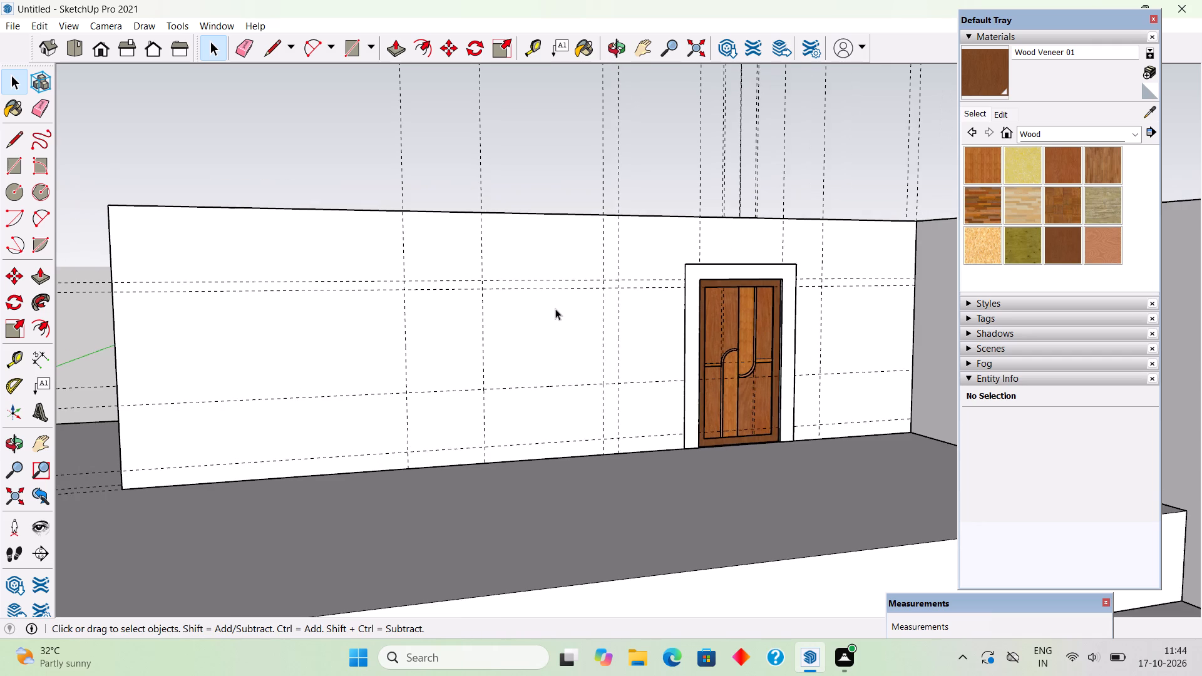
triple_click(555, 309)
scroll(558, 320, "up", 3)
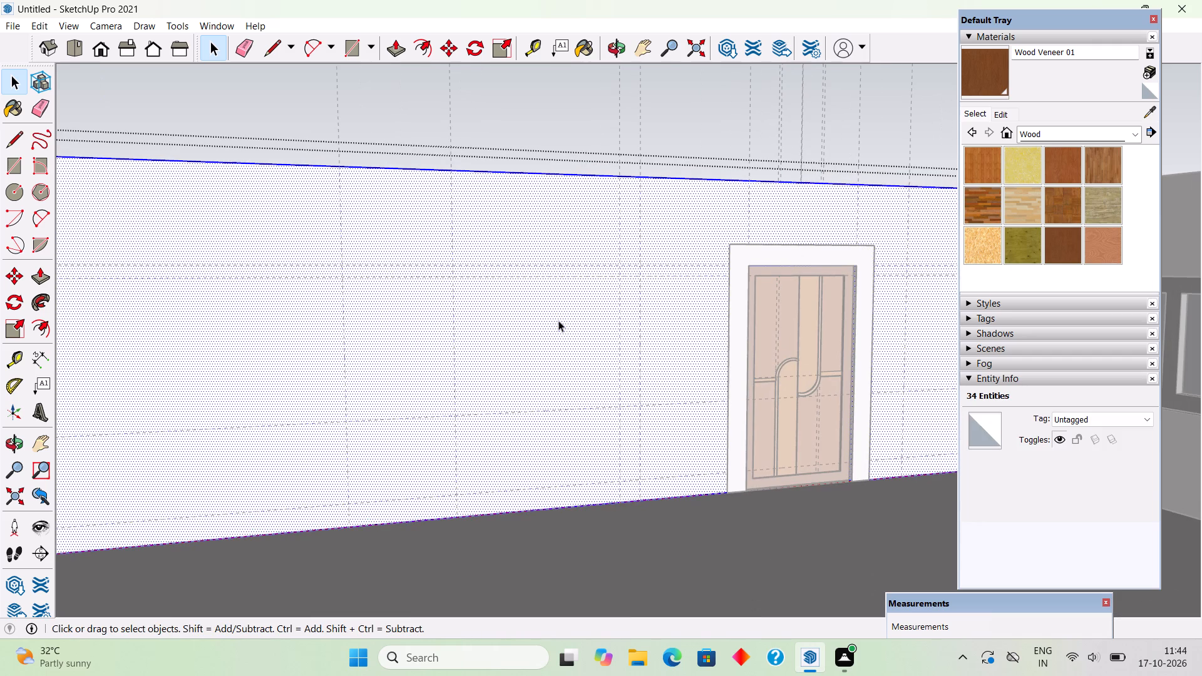
key("r")
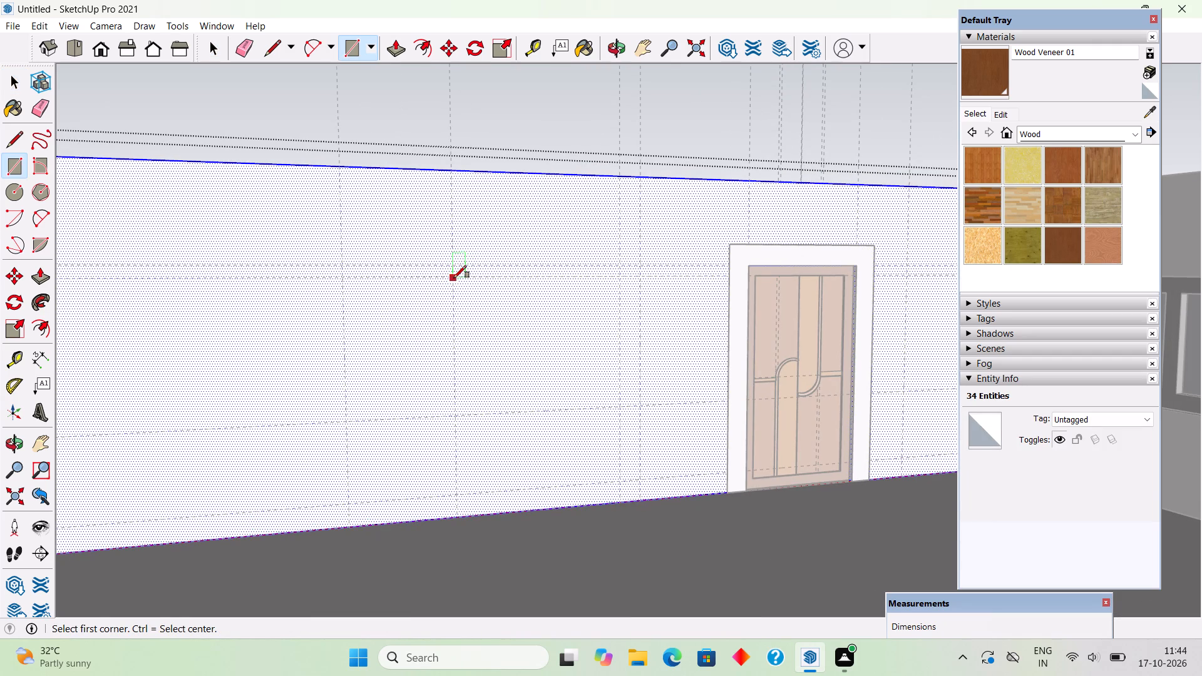
left_click(453, 279)
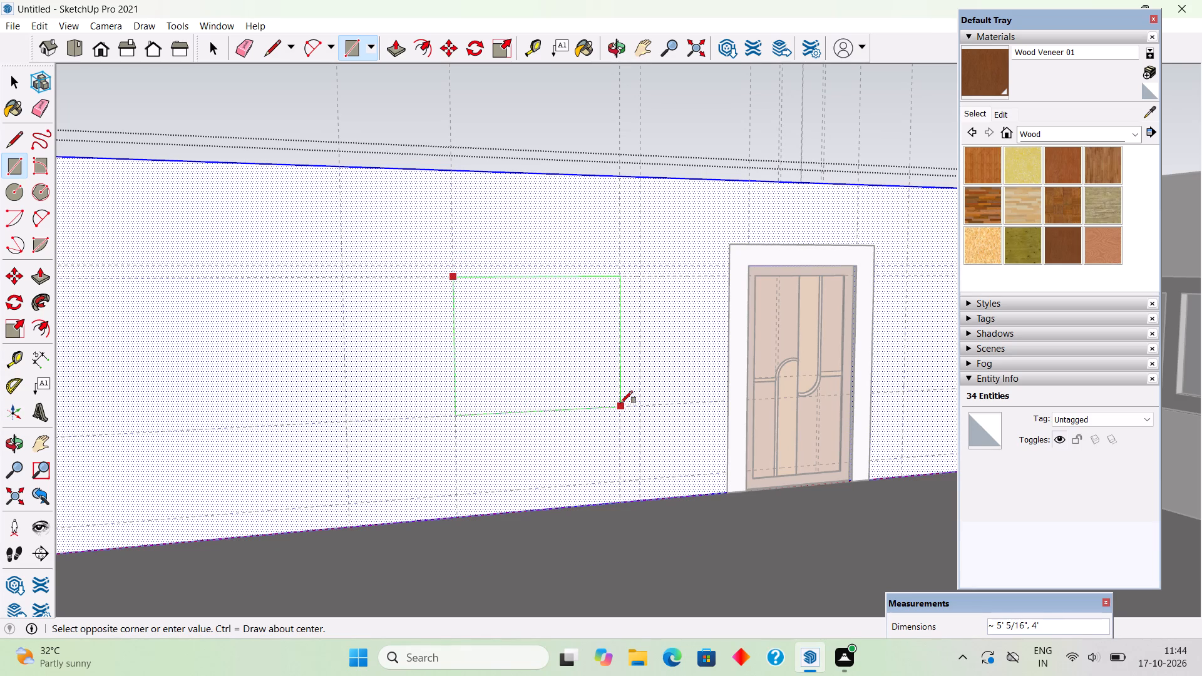
left_click(620, 403)
Push the new rectangle 9" through the wall to cut a window opening, and clear the selection.
middle_click_drag(626, 385, 814, 423)
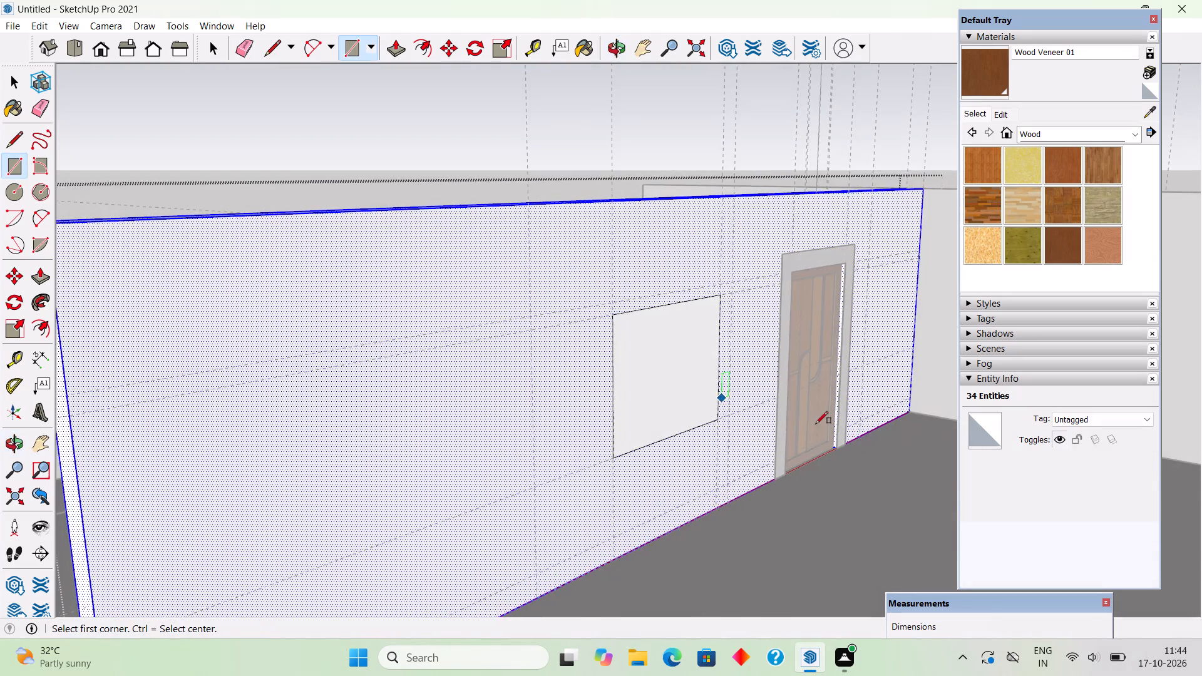
scroll(816, 424, "up", 1)
key("p")
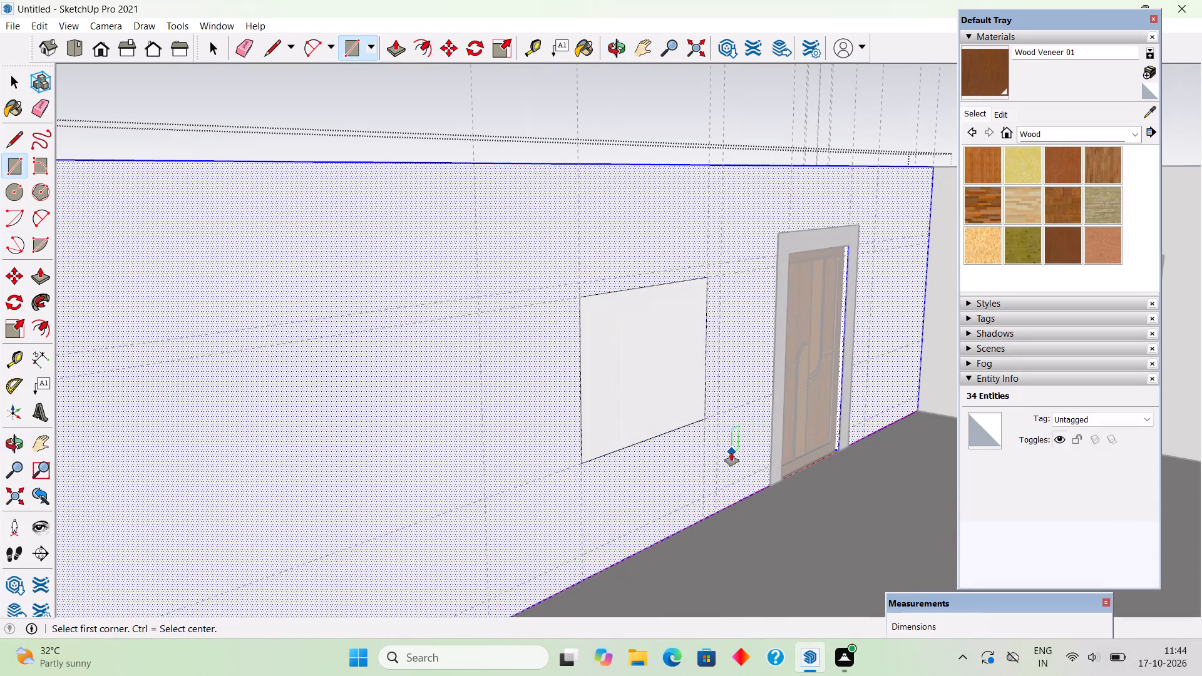
left_click_drag(652, 402, 614, 338)
middle_click_drag(674, 414, 496, 441)
scroll(496, 441, "down", 3)
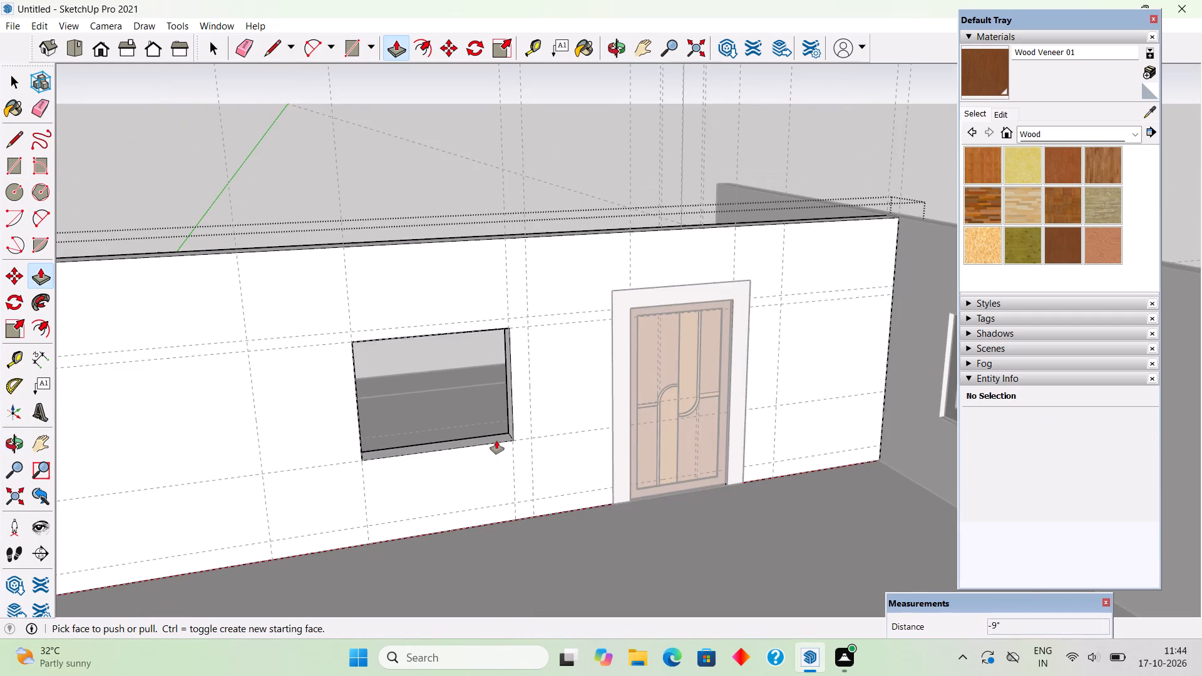
scroll(496, 441, "down", 3)
key("space")
left_click(414, 175)
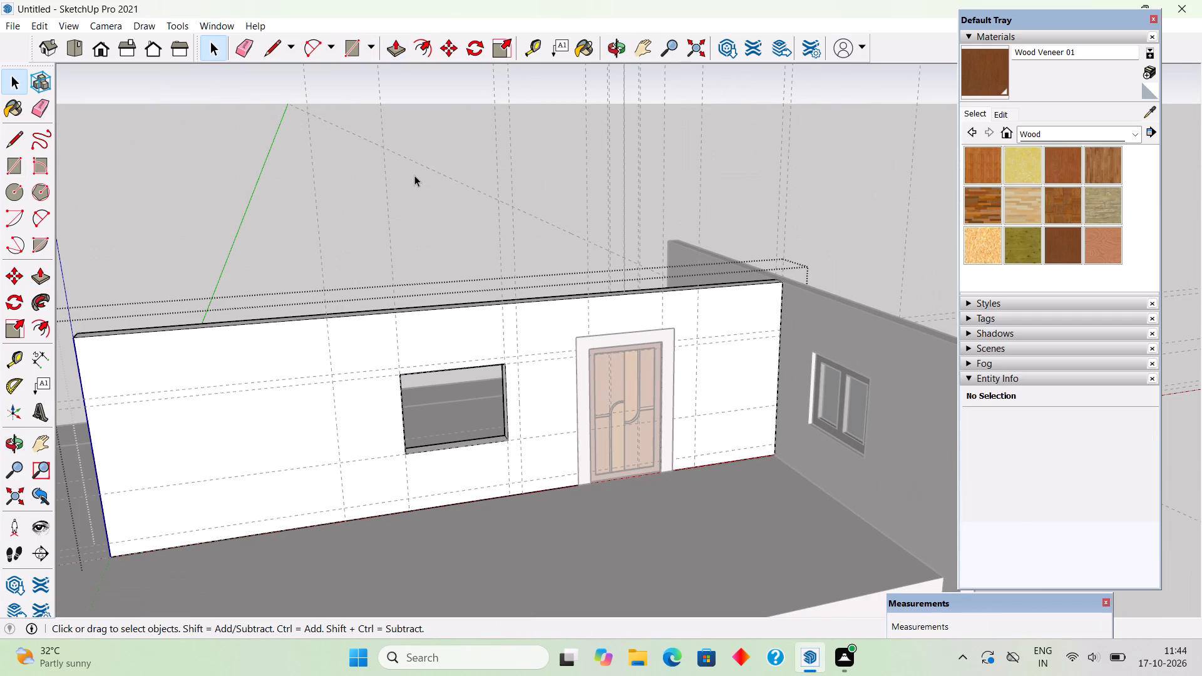
Cover the window opening with a corner-to-corner rectangle and offset its outline 8" outward.
middle_click_drag(534, 435, 523, 362)
scroll(408, 362, "up", 3)
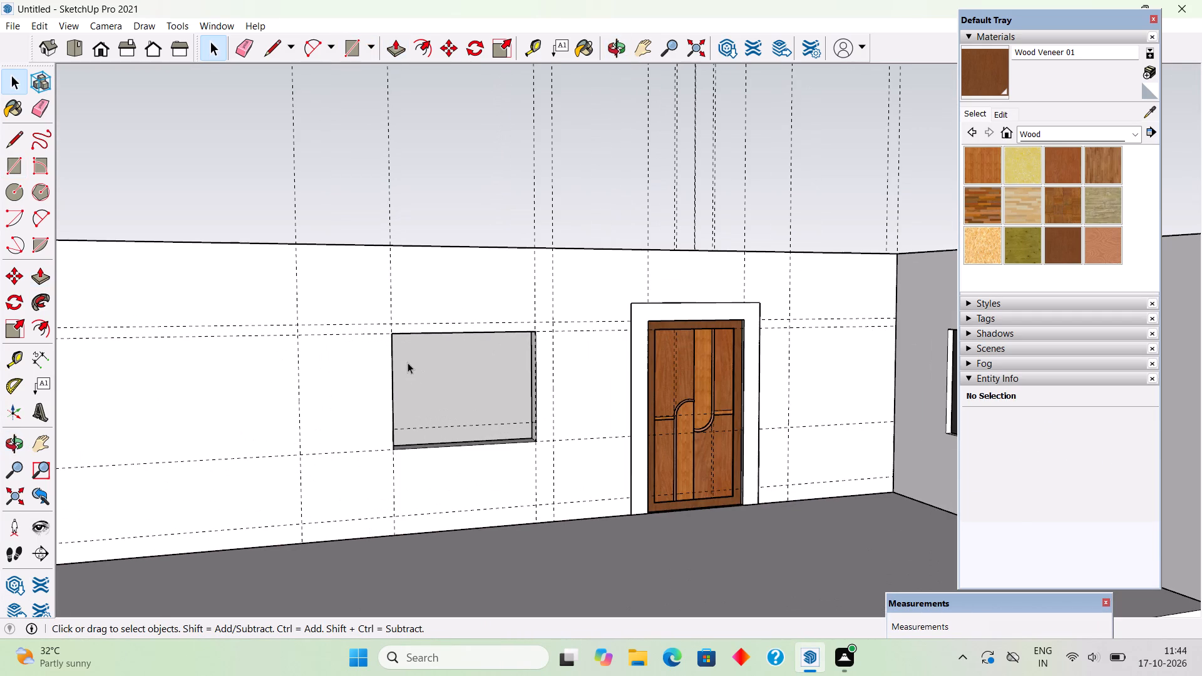
key("r")
left_click(394, 337)
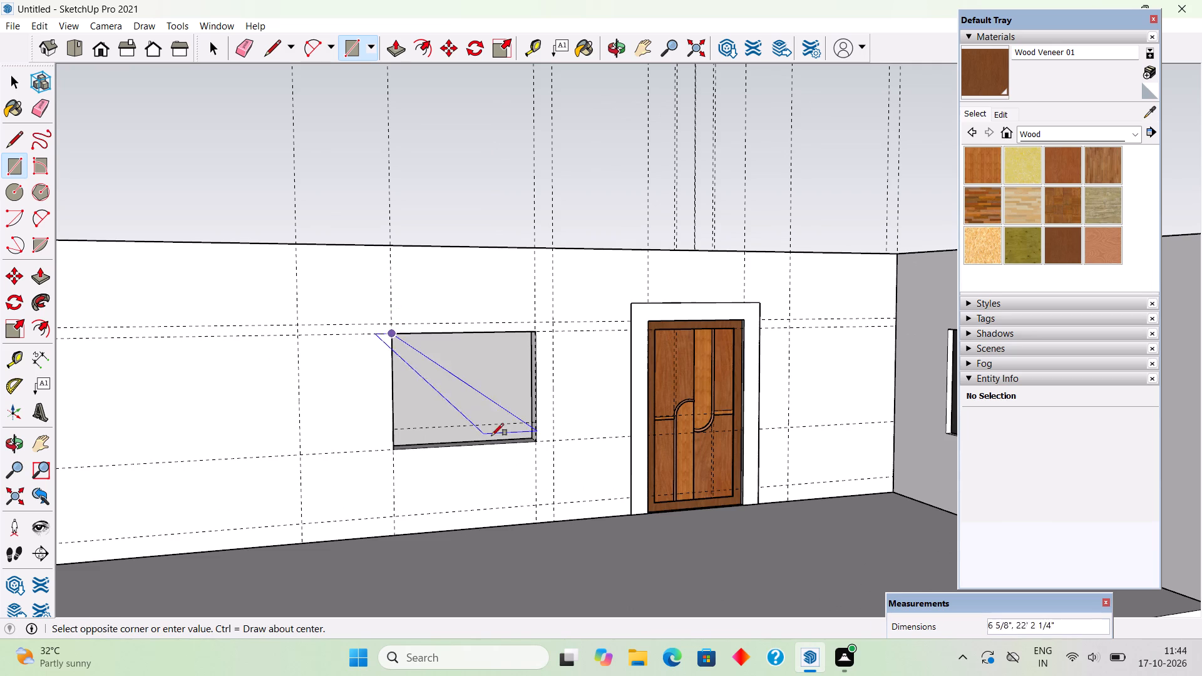
left_click(537, 443)
key("f")
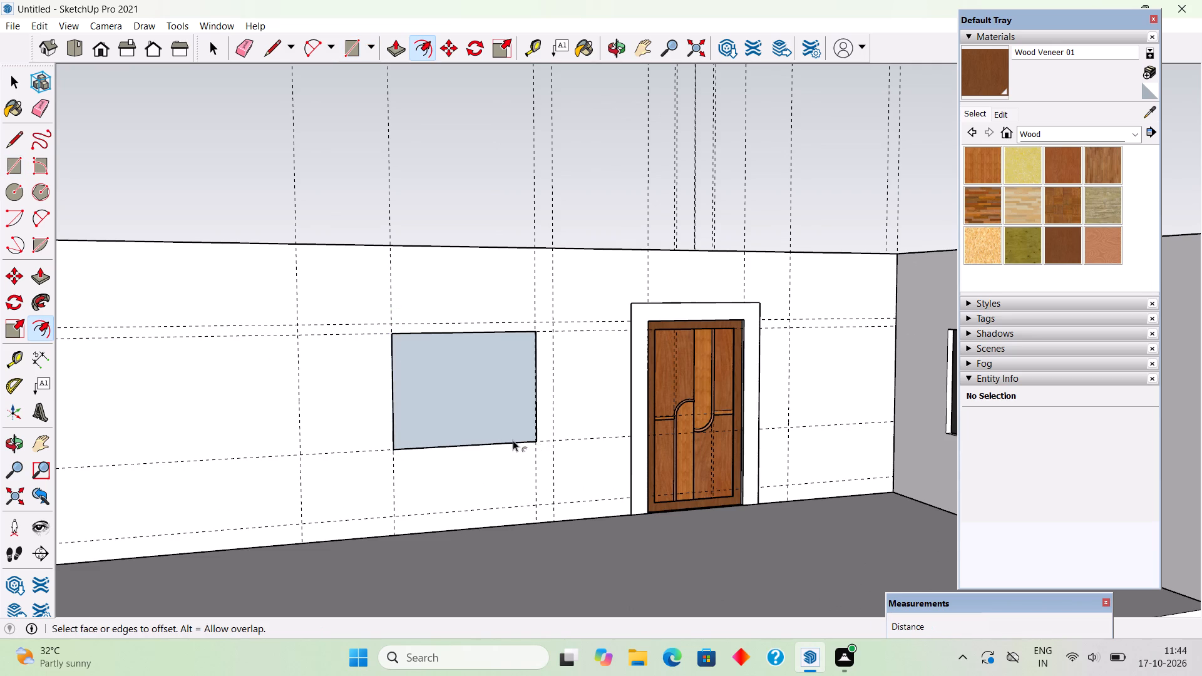
left_click(512, 439)
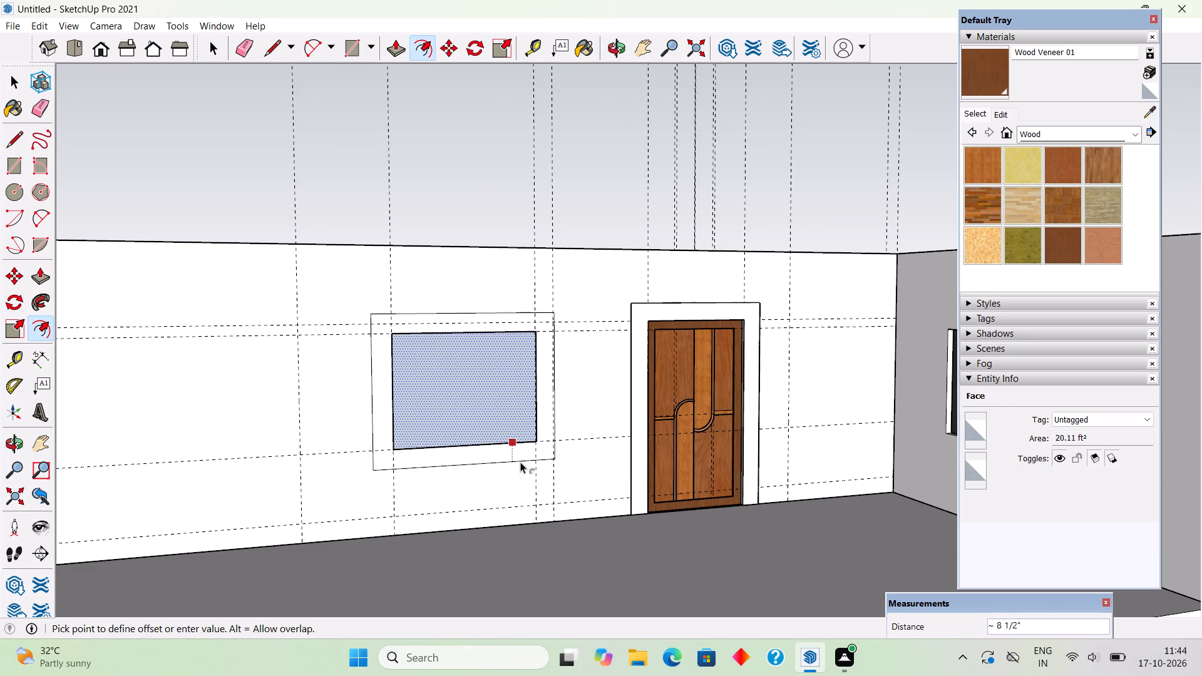
type("8\"")
key("Return")
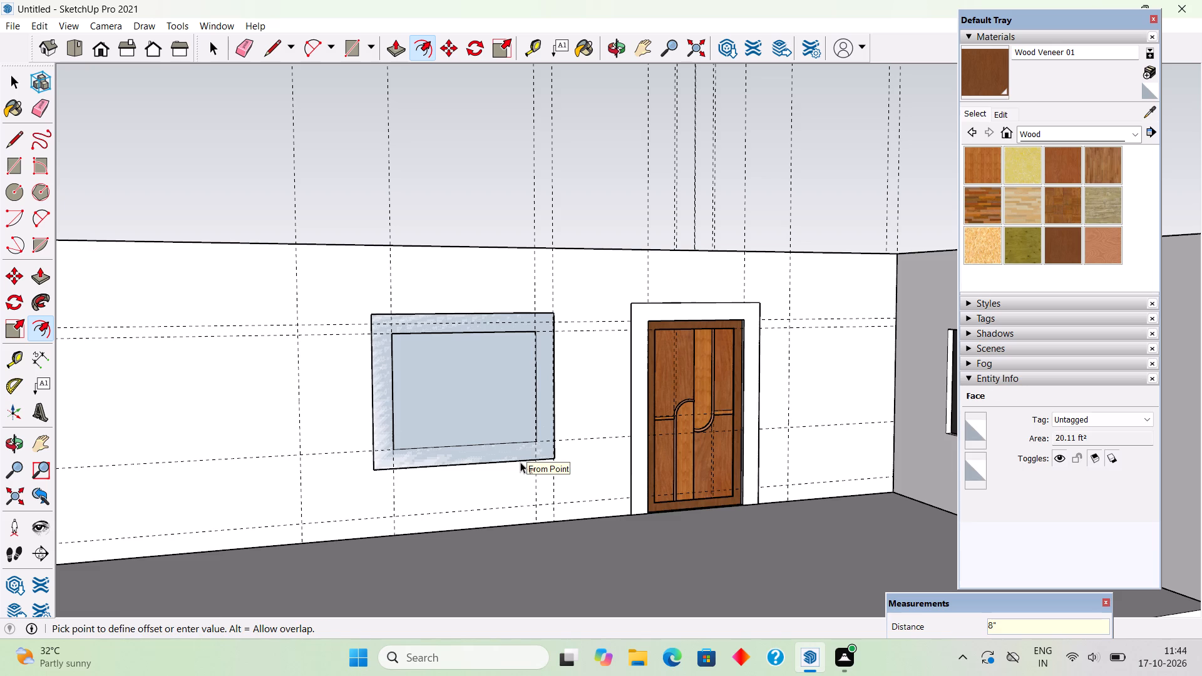
Delete the inner face covering the window opening, leaving only the surround band.
key("space")
left_click(522, 394)
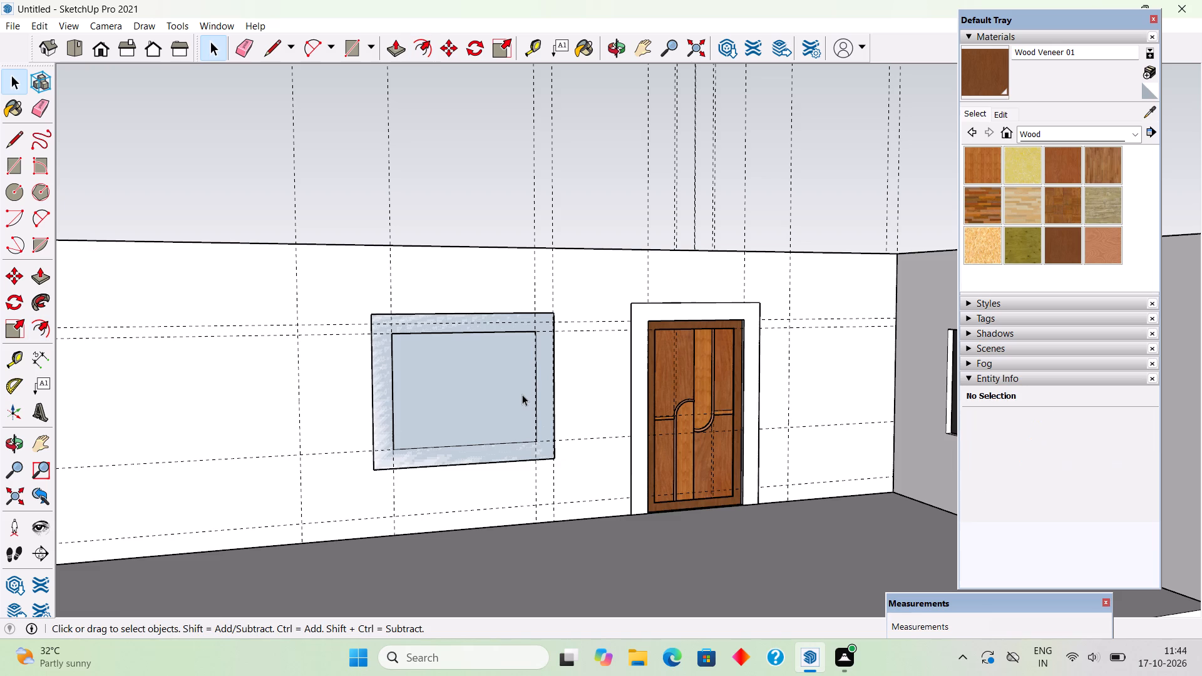
key("Delete")
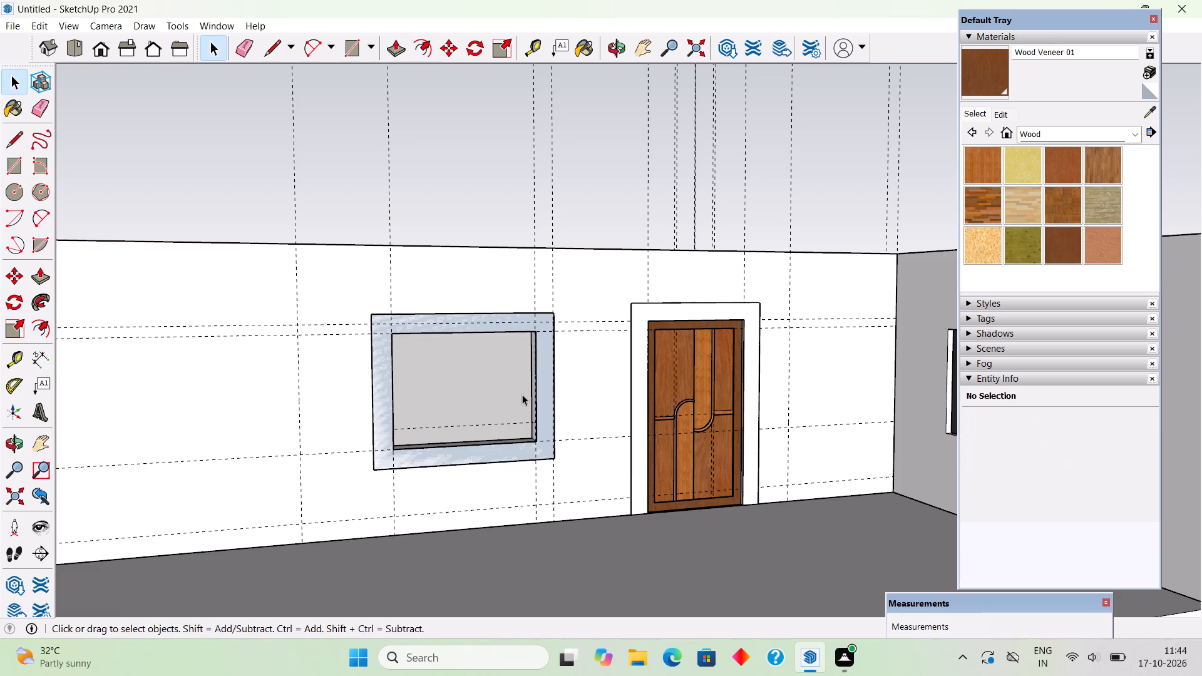
Extrude the window surround face .3" with Push/Pull.
left_click(549, 422)
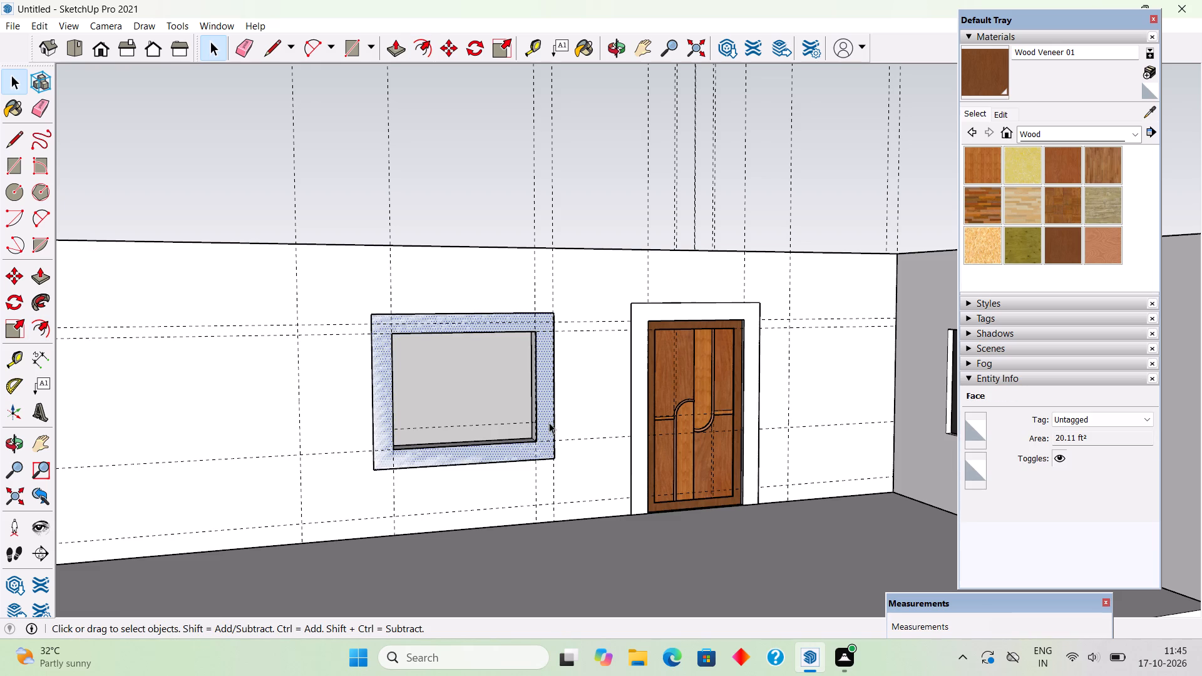
key("p")
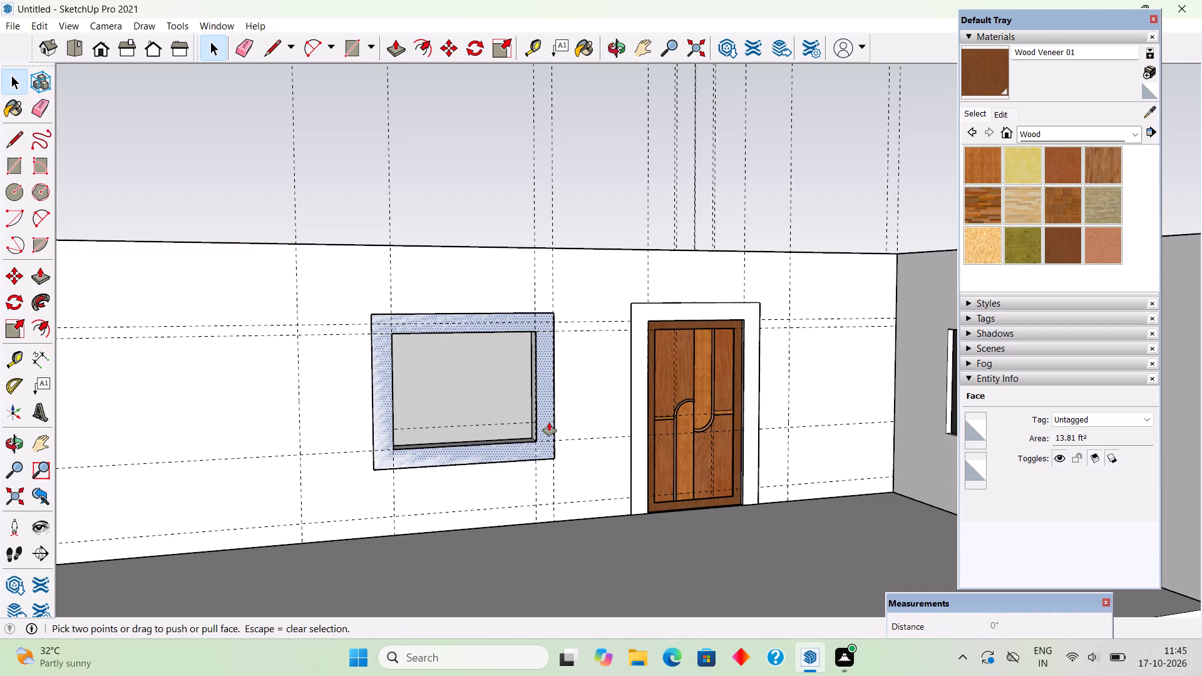
left_click(549, 422)
type(".3\"")
key("Return")
key("space")
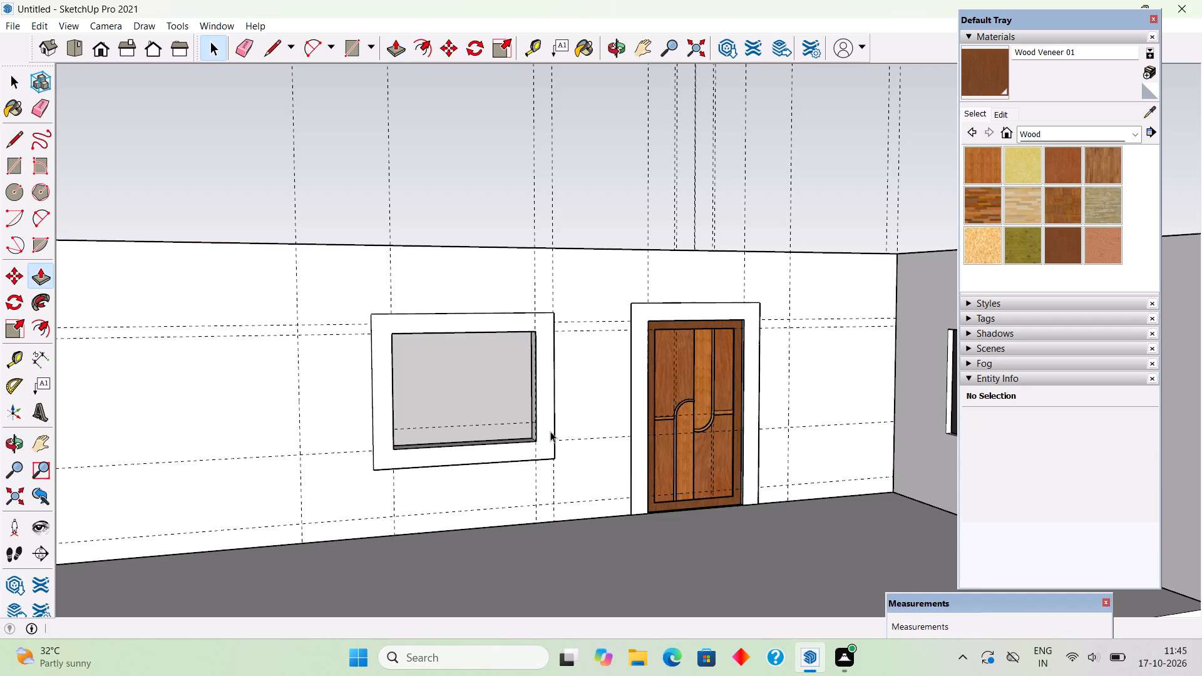
Make the whole window surround a group and clear the selection.
triple_click(550, 431)
right_click(550, 431)
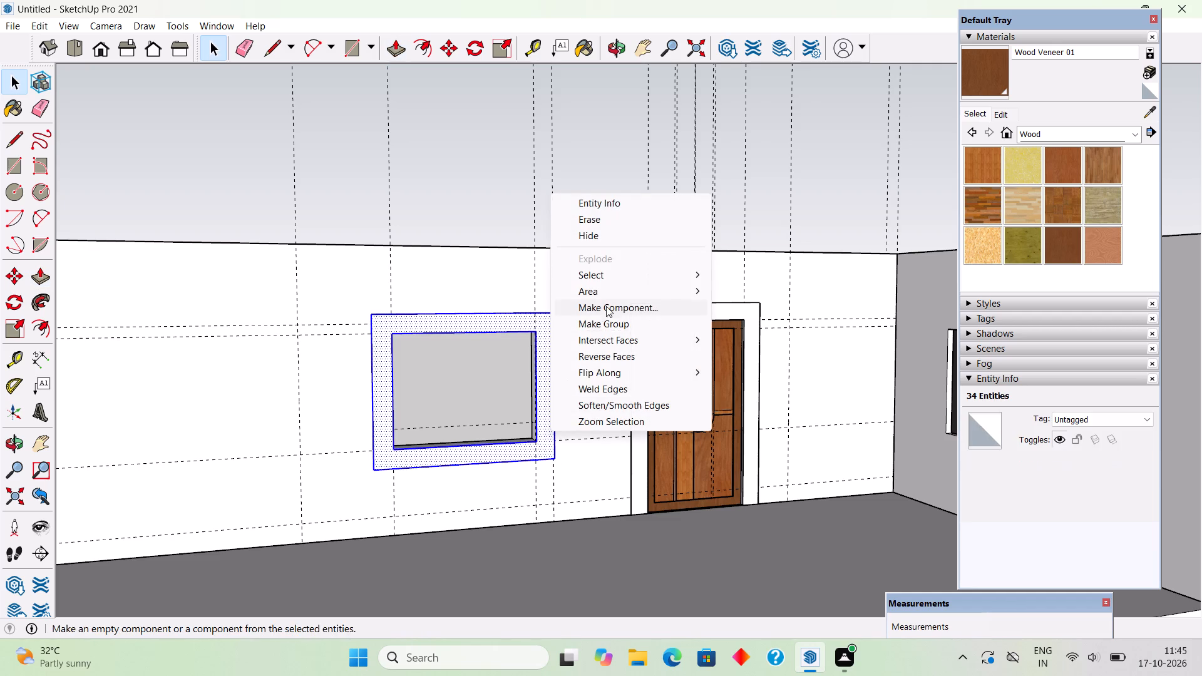
left_click(610, 325)
left_click(398, 140)
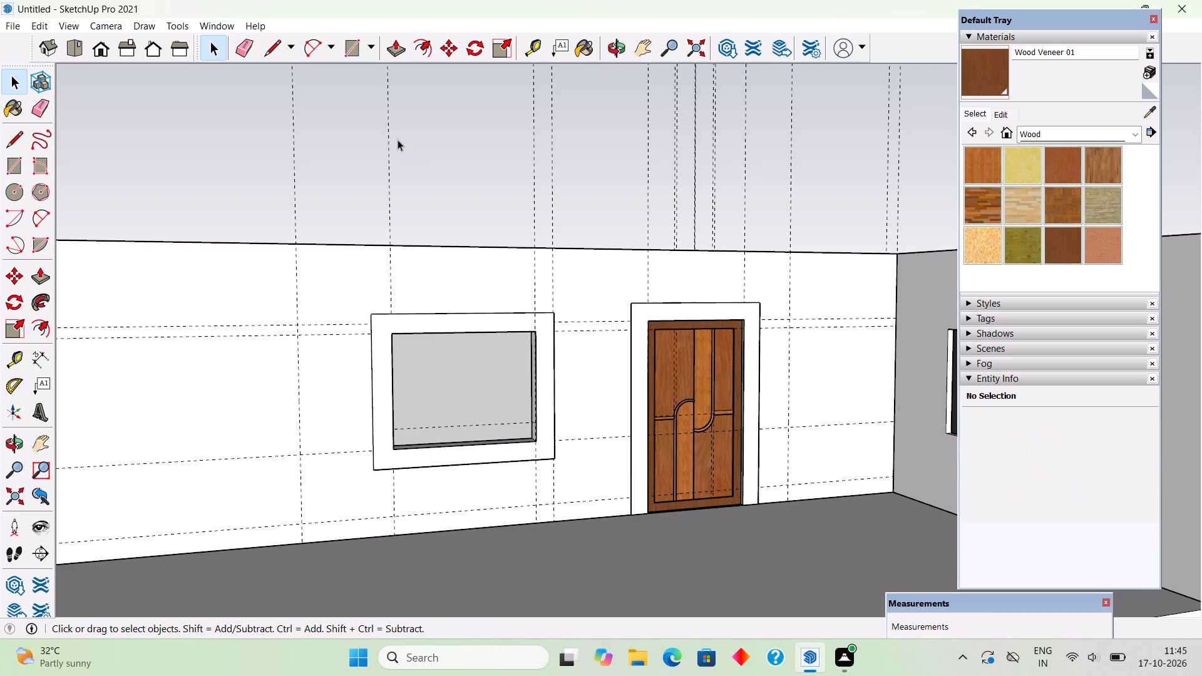
Draw a rectangle filling the window opening inside the surround and offset its outline 4" inward for the window frame.
scroll(406, 325, "up", 6)
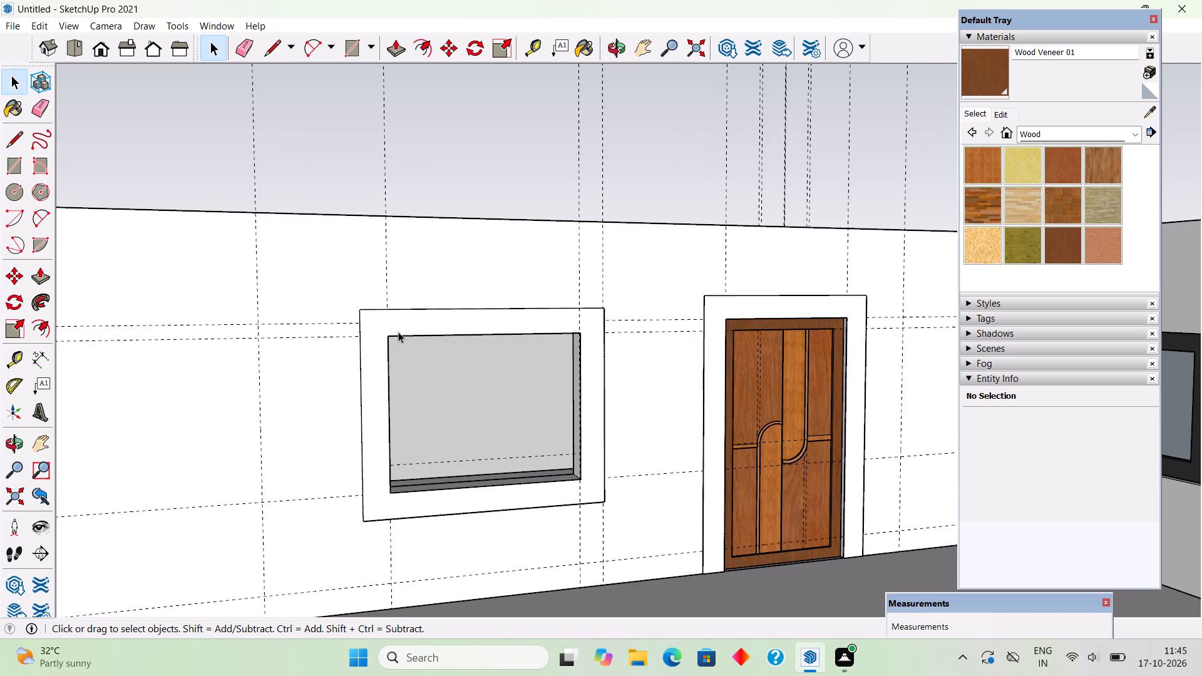
key("r")
scroll(399, 332, "up", 1)
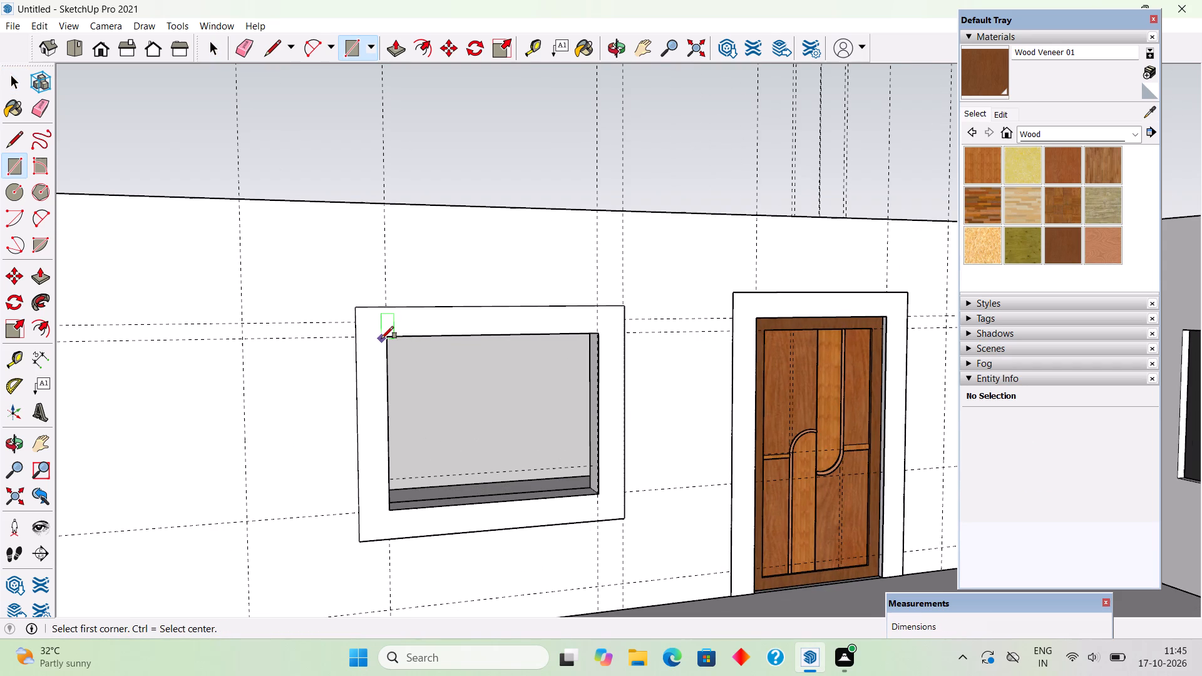
left_click(384, 338)
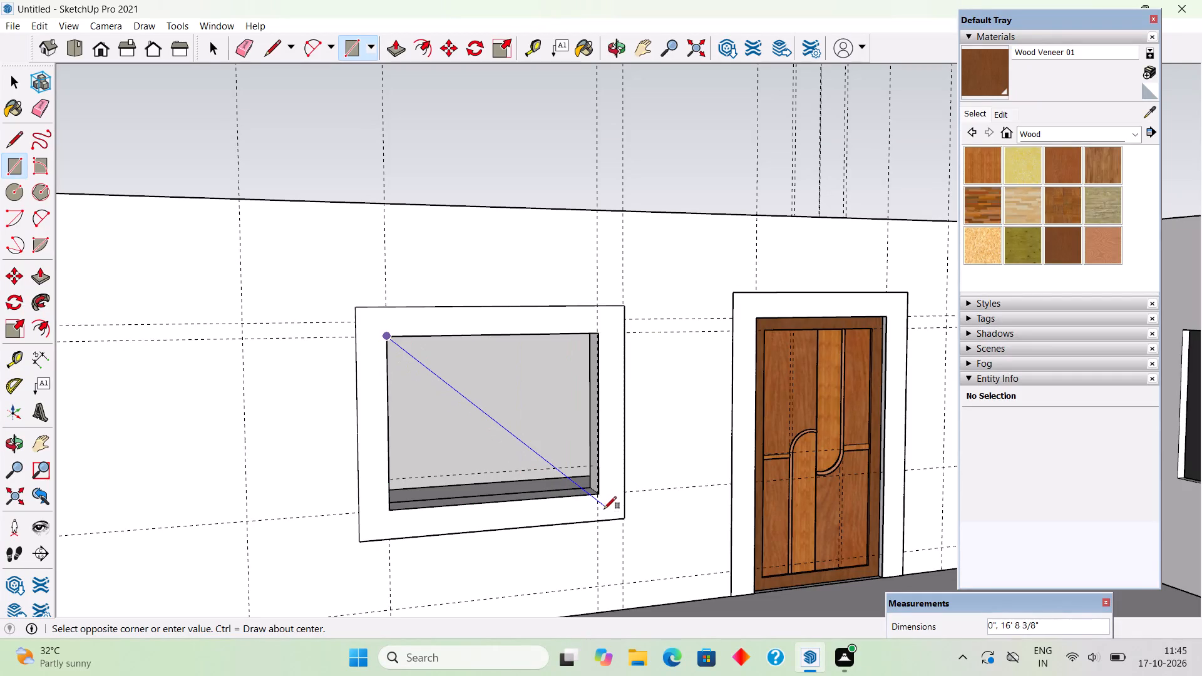
left_click(596, 490)
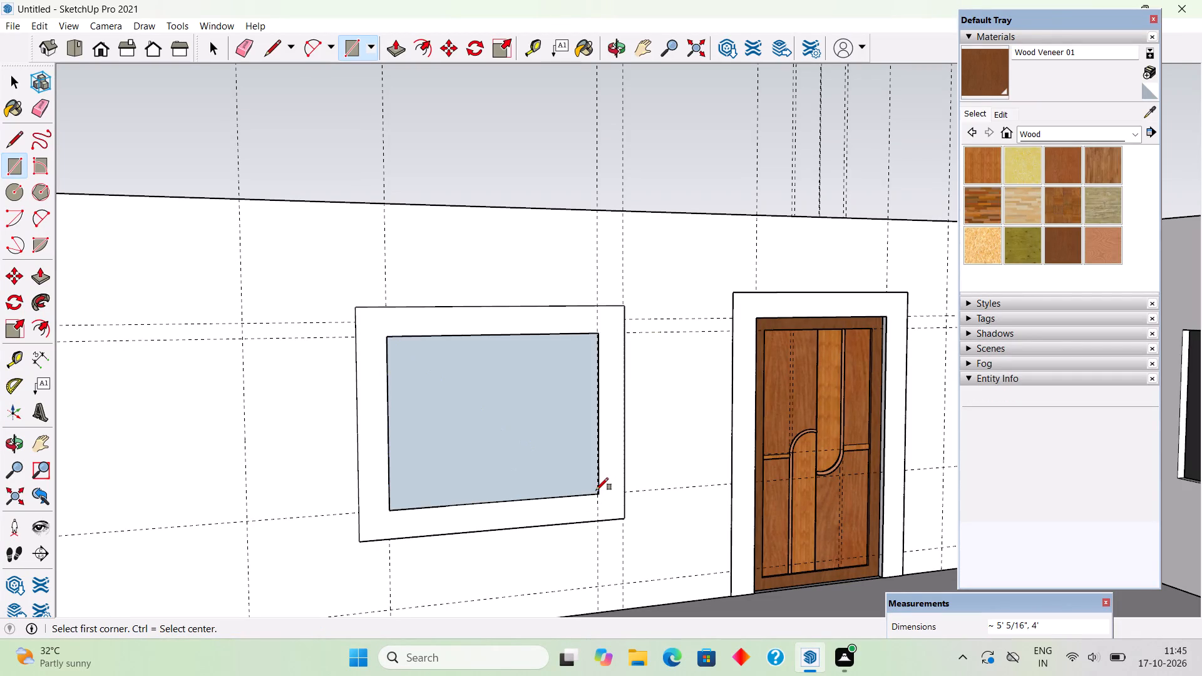
key("f")
left_click(573, 491)
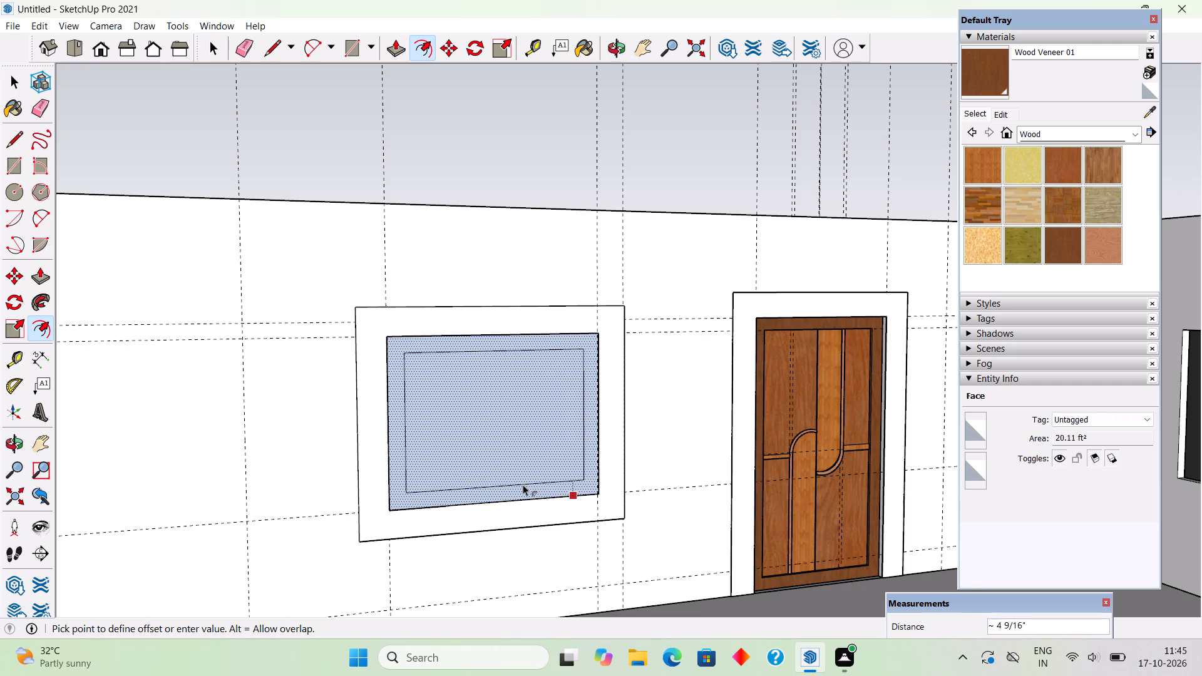
type("4\"")
key("Return")
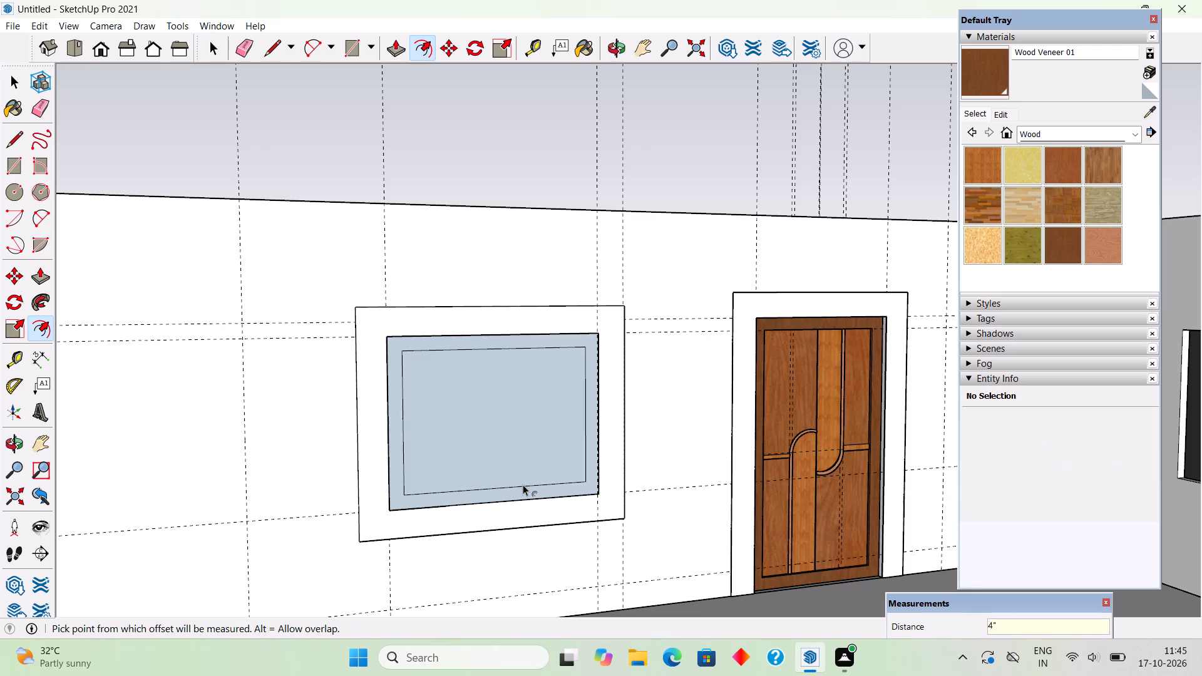
Place a vertical guide at the middle of the window frame and one 2" to each side of it.
key("t")
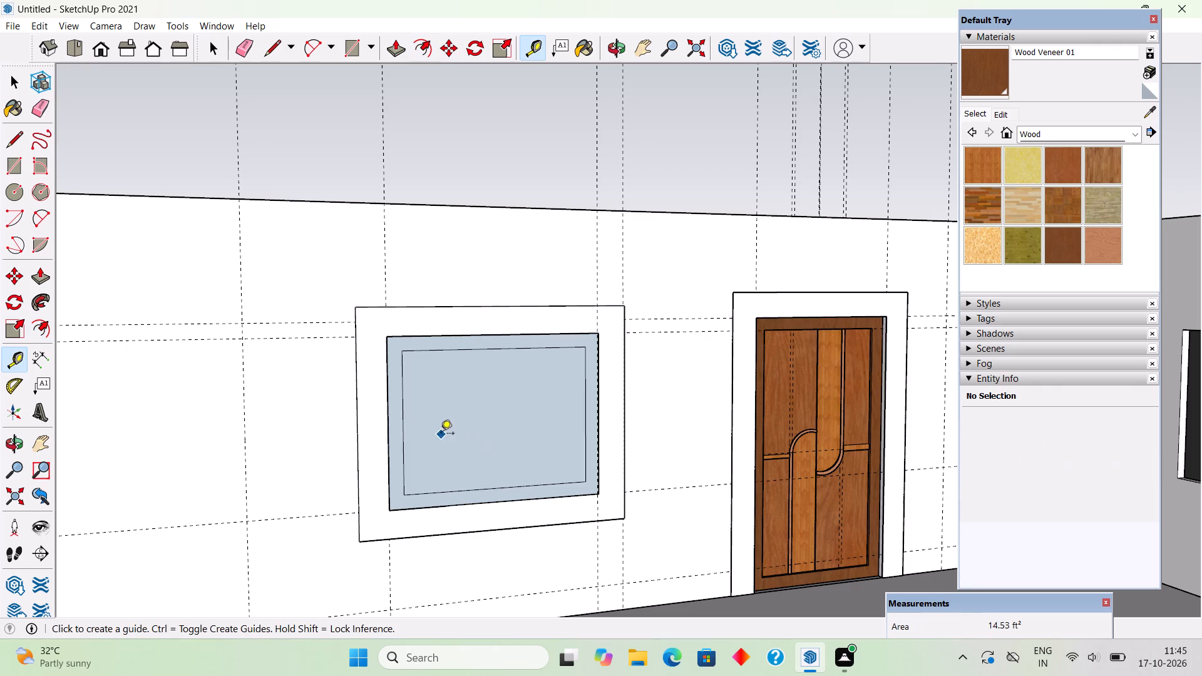
left_click(406, 468)
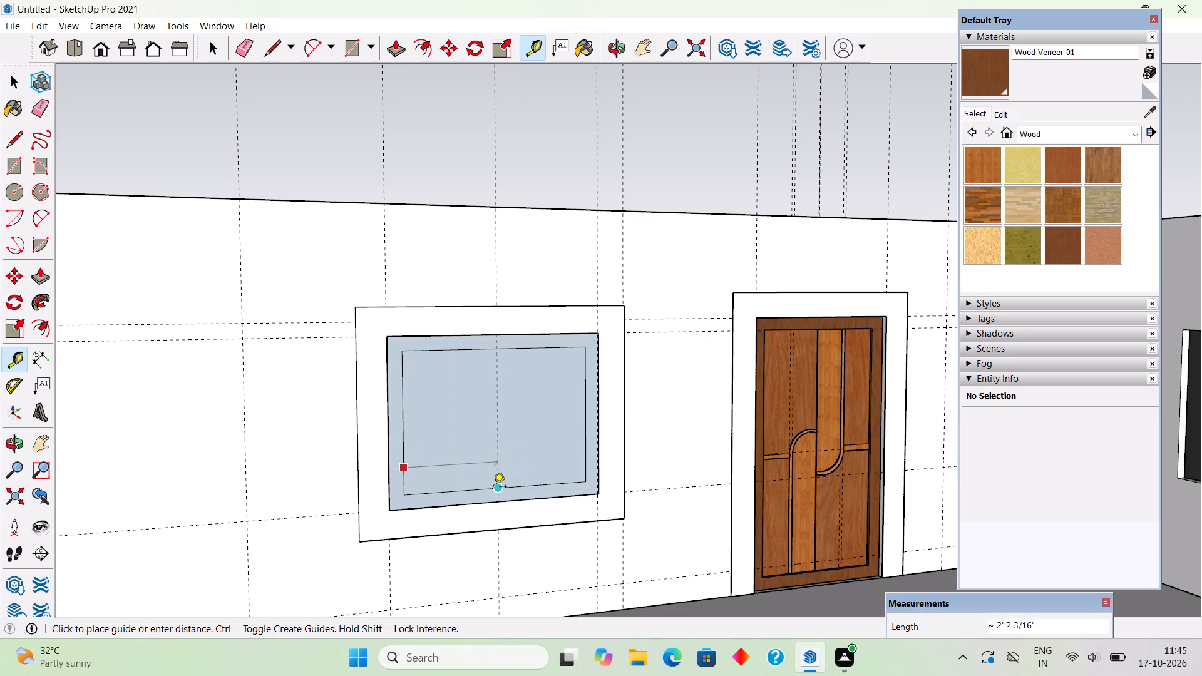
left_click(493, 488)
left_click(498, 443)
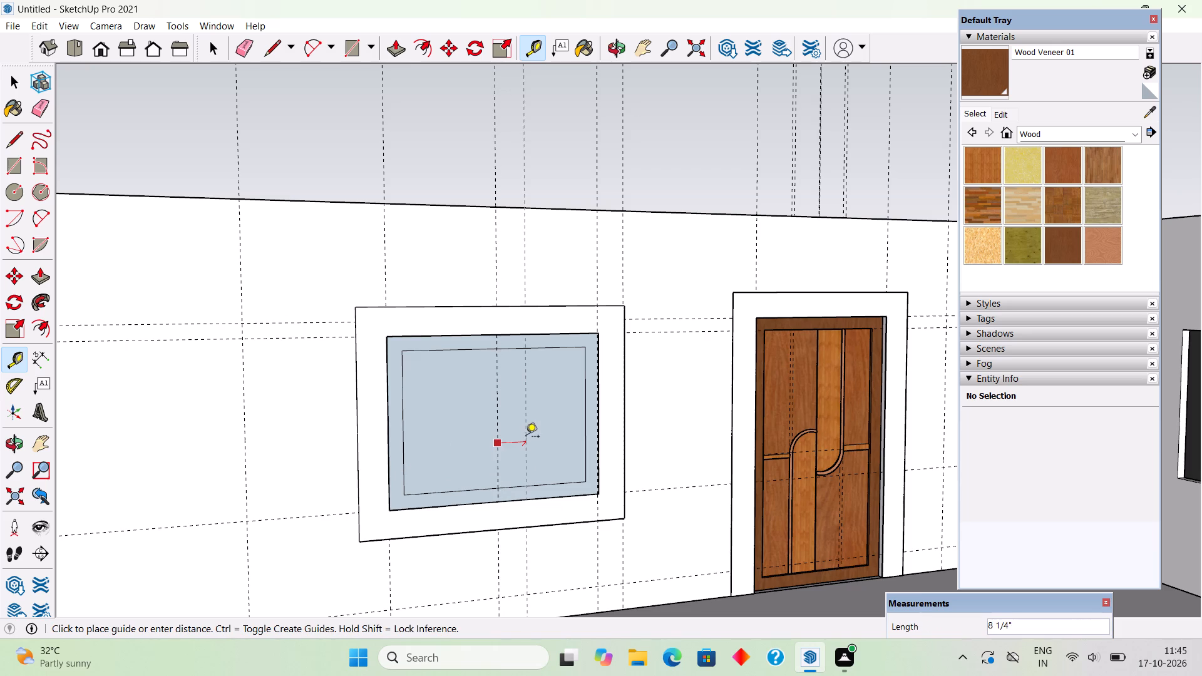
type("2\"")
key("Return")
scroll(526, 438, "up", 2)
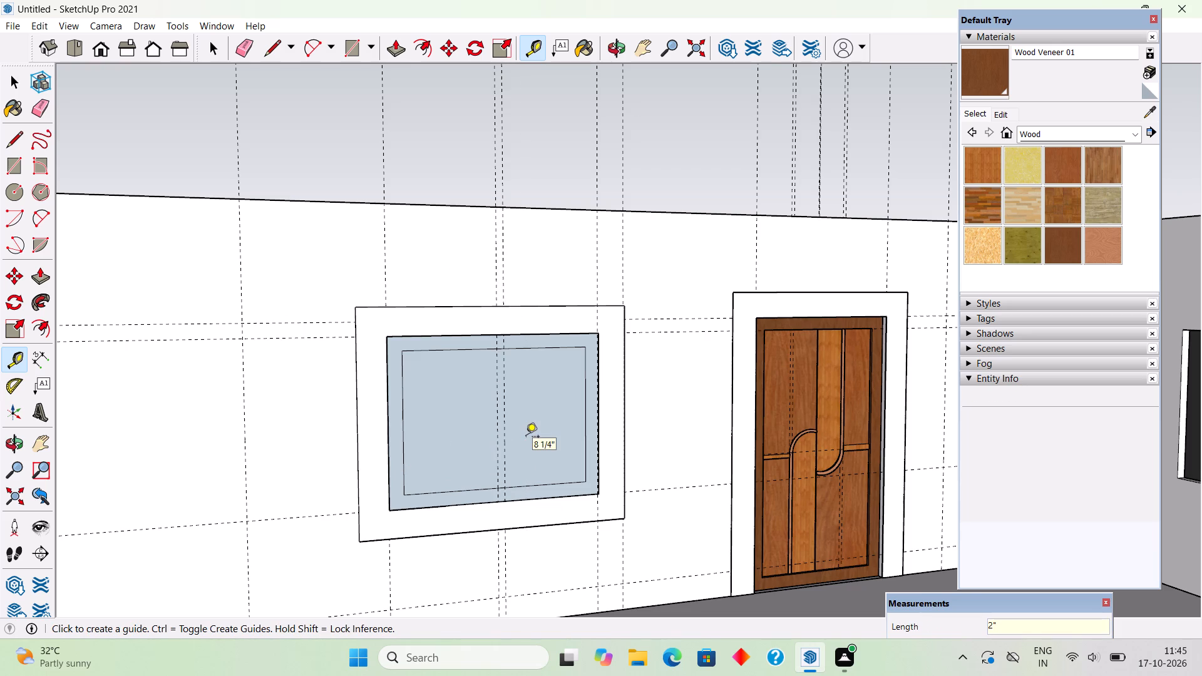
scroll(526, 438, "up", 4)
left_click(475, 428)
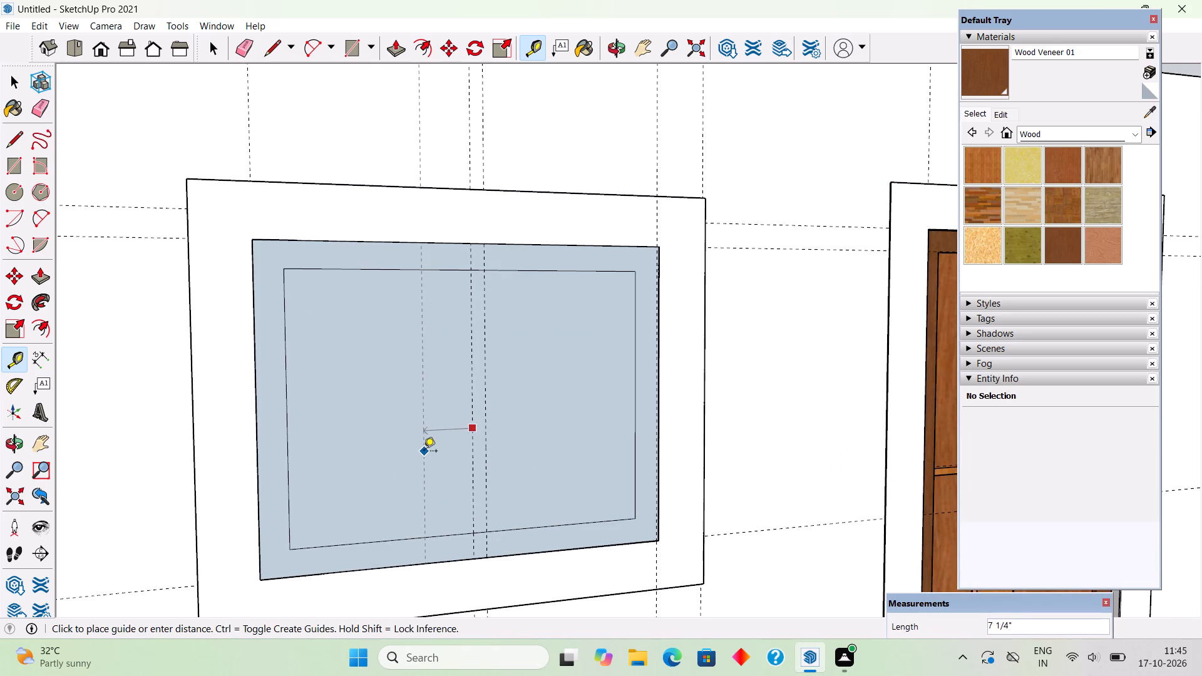
type("2\"")
key("Return")
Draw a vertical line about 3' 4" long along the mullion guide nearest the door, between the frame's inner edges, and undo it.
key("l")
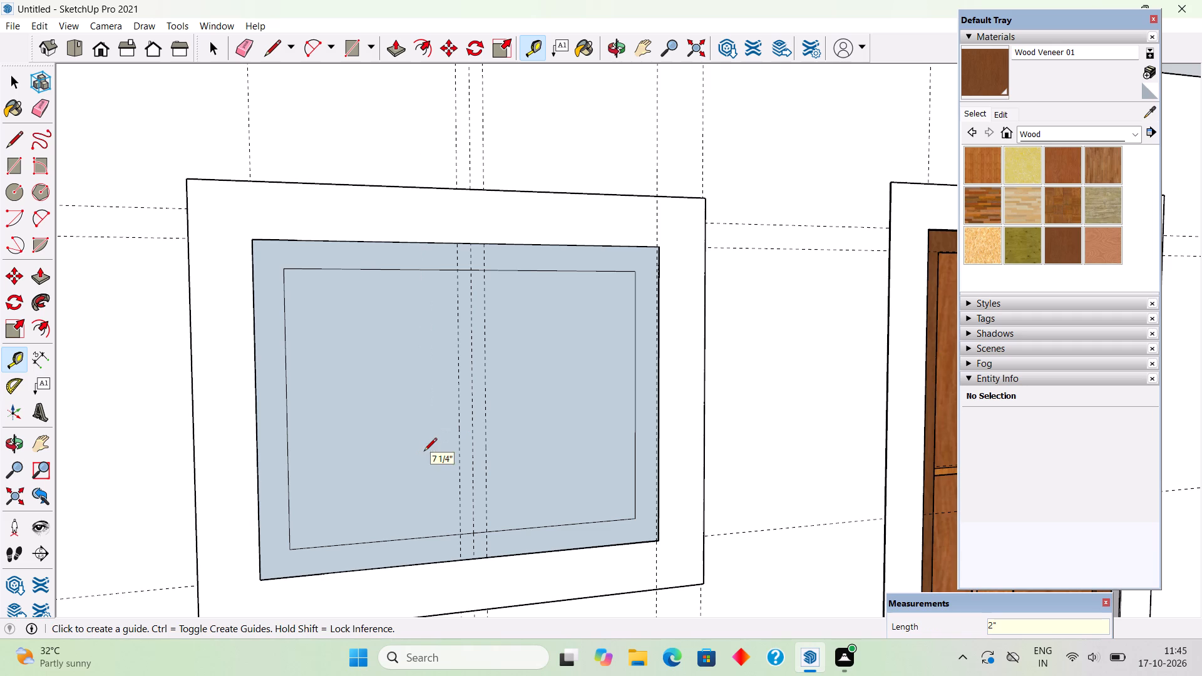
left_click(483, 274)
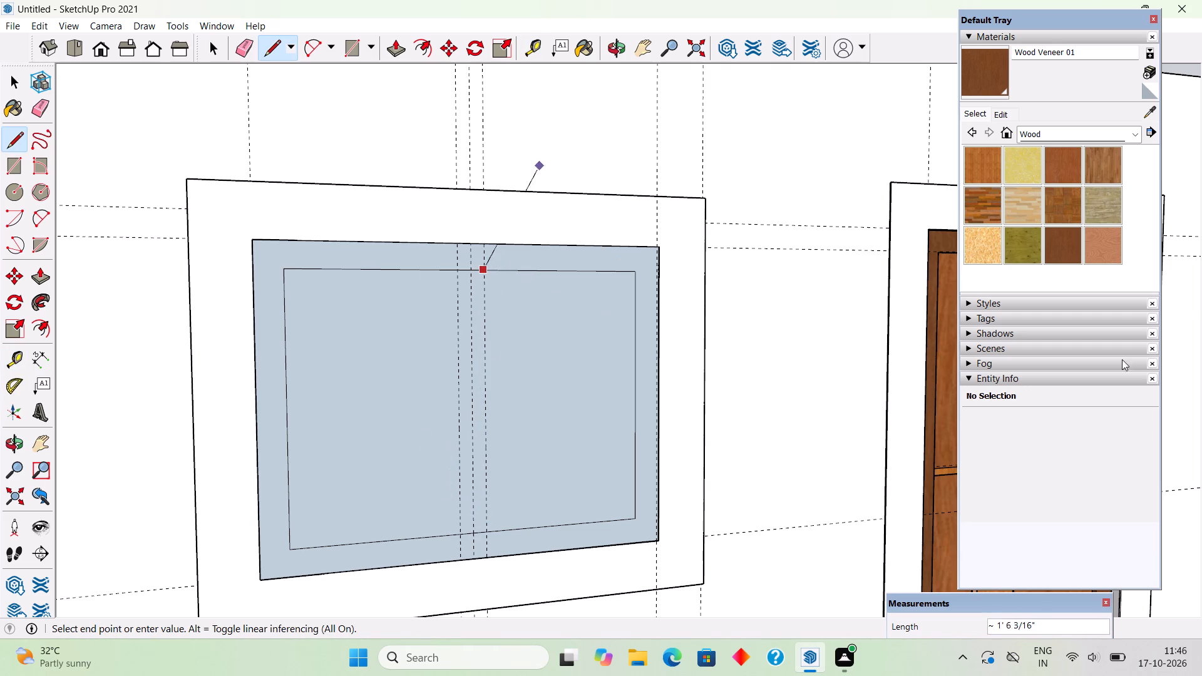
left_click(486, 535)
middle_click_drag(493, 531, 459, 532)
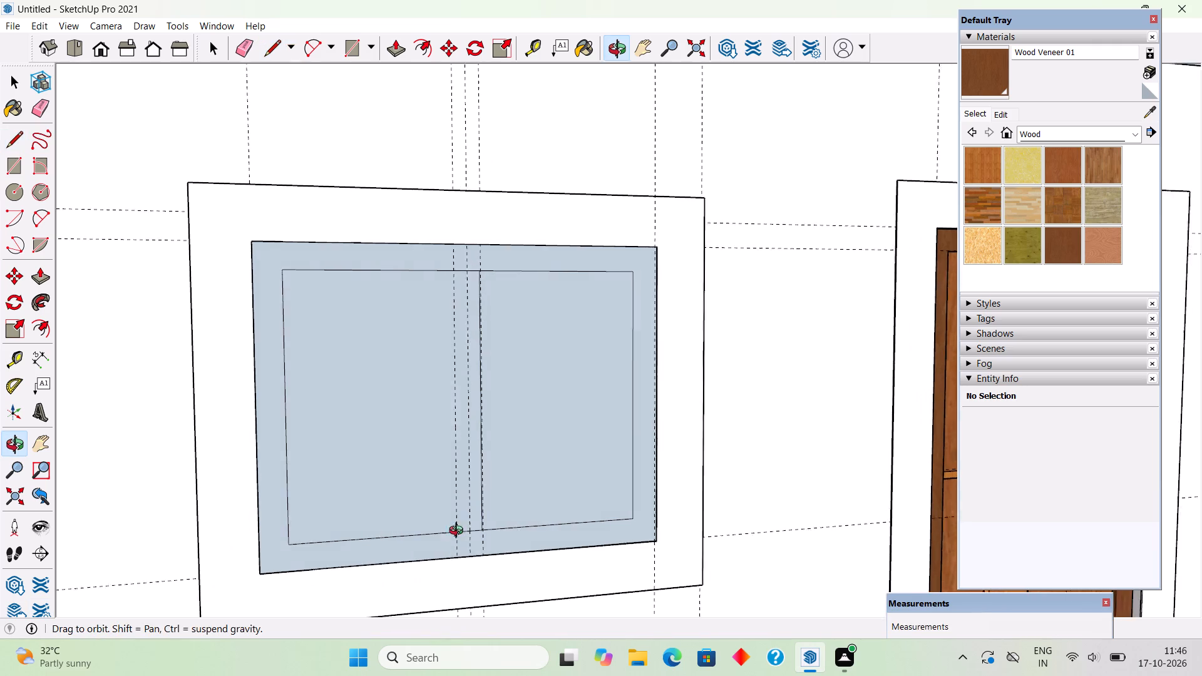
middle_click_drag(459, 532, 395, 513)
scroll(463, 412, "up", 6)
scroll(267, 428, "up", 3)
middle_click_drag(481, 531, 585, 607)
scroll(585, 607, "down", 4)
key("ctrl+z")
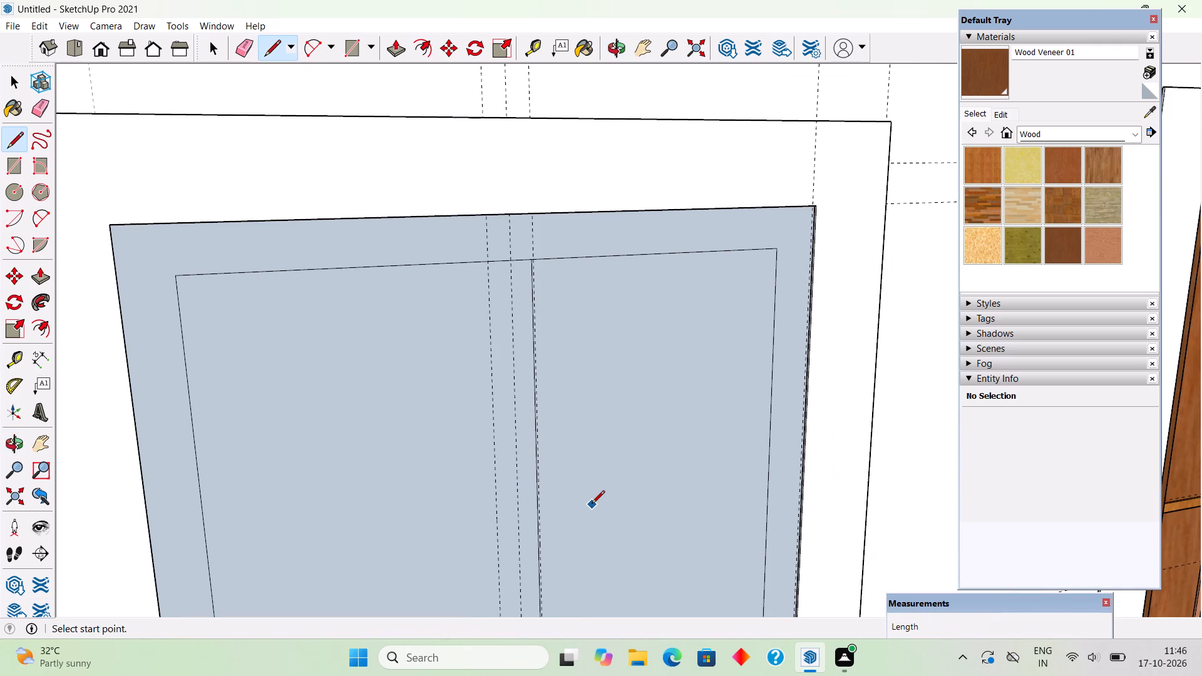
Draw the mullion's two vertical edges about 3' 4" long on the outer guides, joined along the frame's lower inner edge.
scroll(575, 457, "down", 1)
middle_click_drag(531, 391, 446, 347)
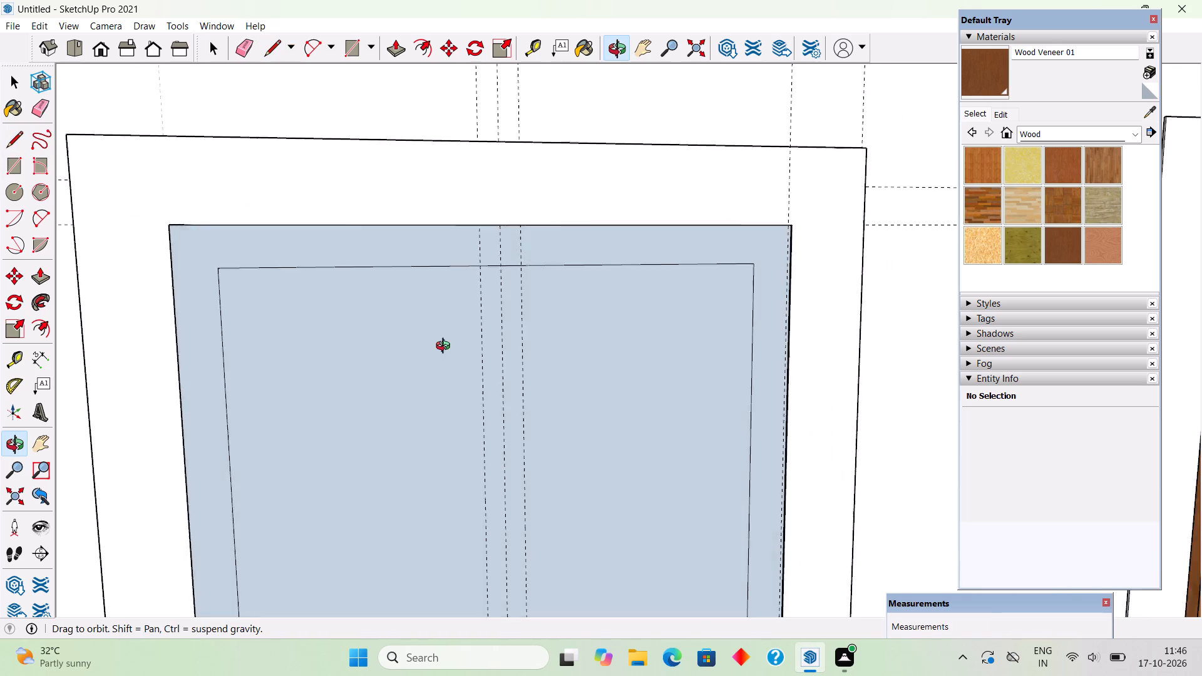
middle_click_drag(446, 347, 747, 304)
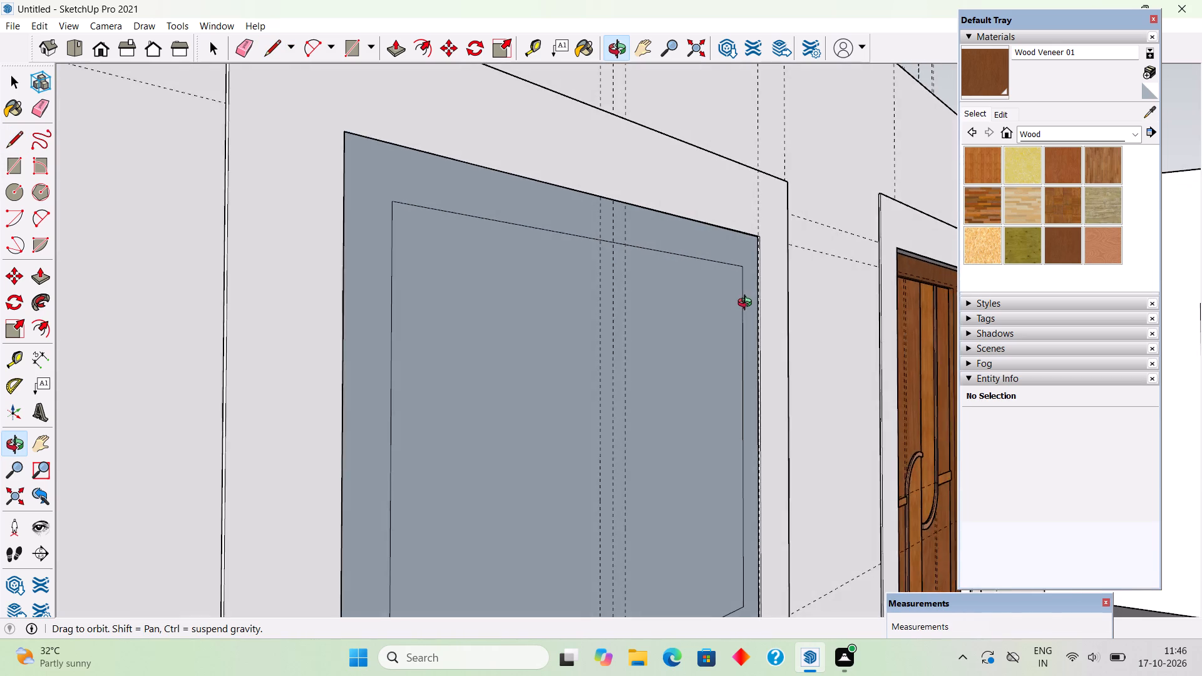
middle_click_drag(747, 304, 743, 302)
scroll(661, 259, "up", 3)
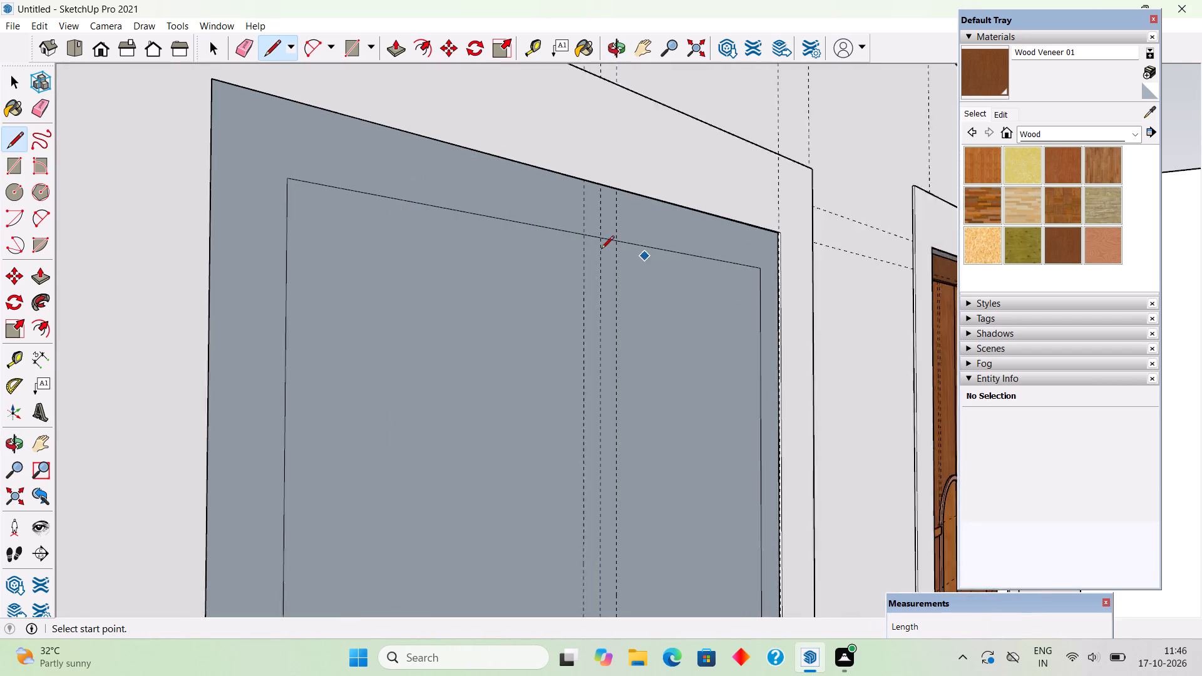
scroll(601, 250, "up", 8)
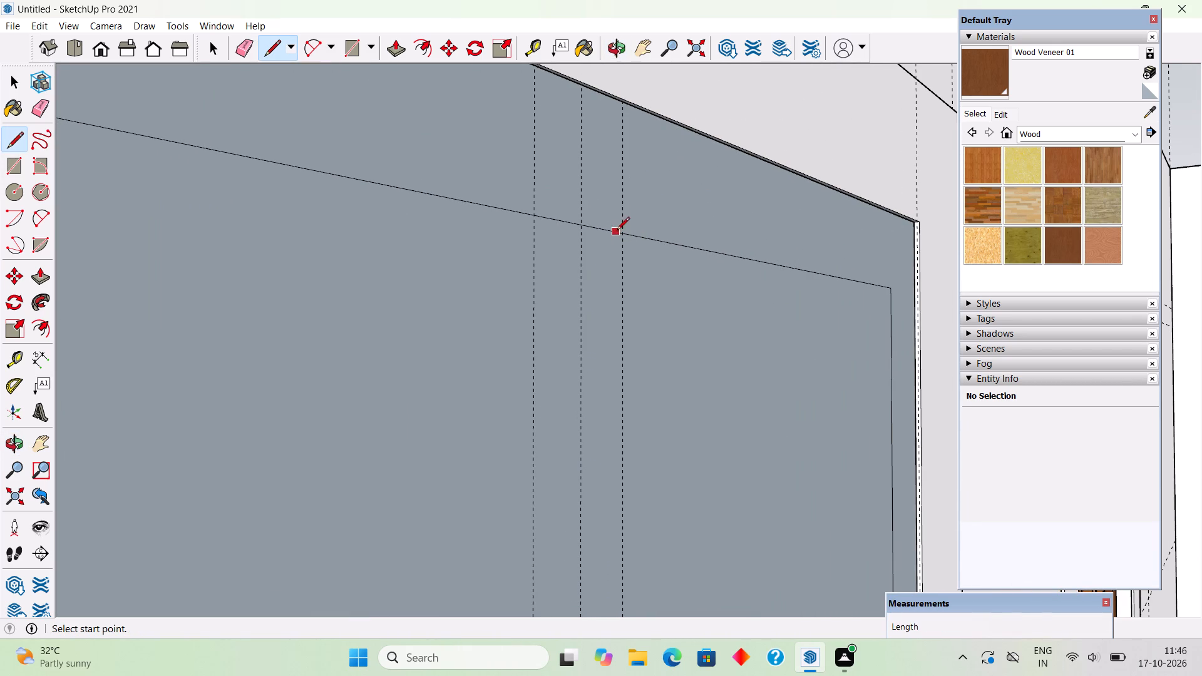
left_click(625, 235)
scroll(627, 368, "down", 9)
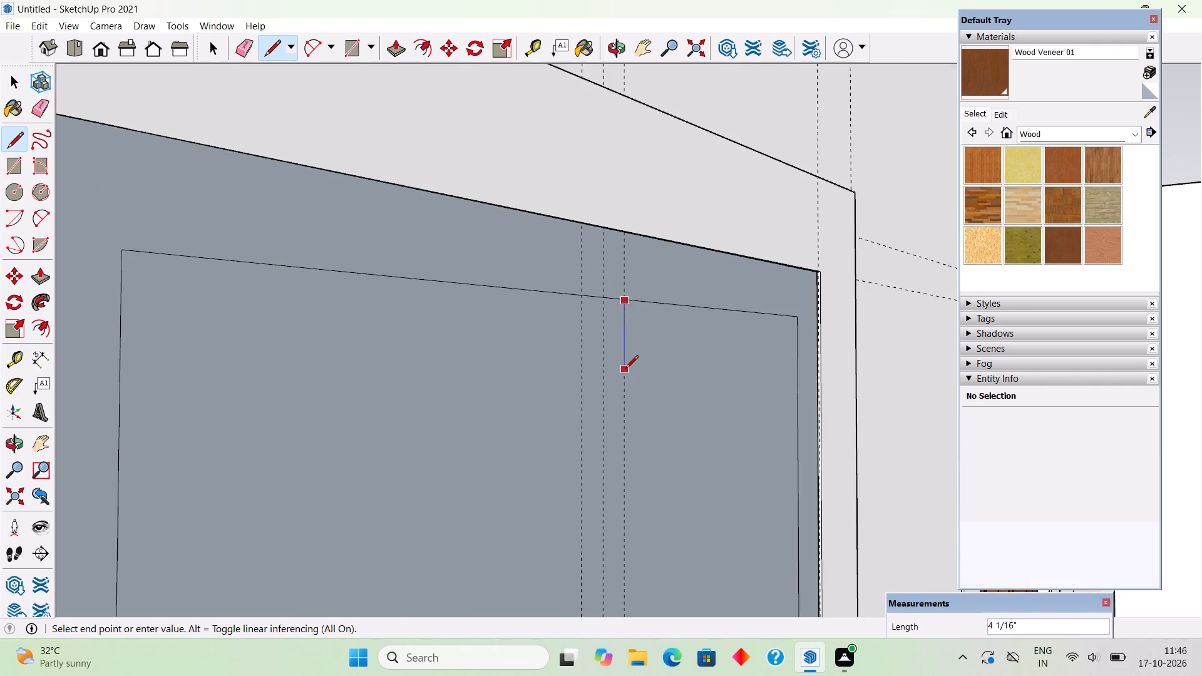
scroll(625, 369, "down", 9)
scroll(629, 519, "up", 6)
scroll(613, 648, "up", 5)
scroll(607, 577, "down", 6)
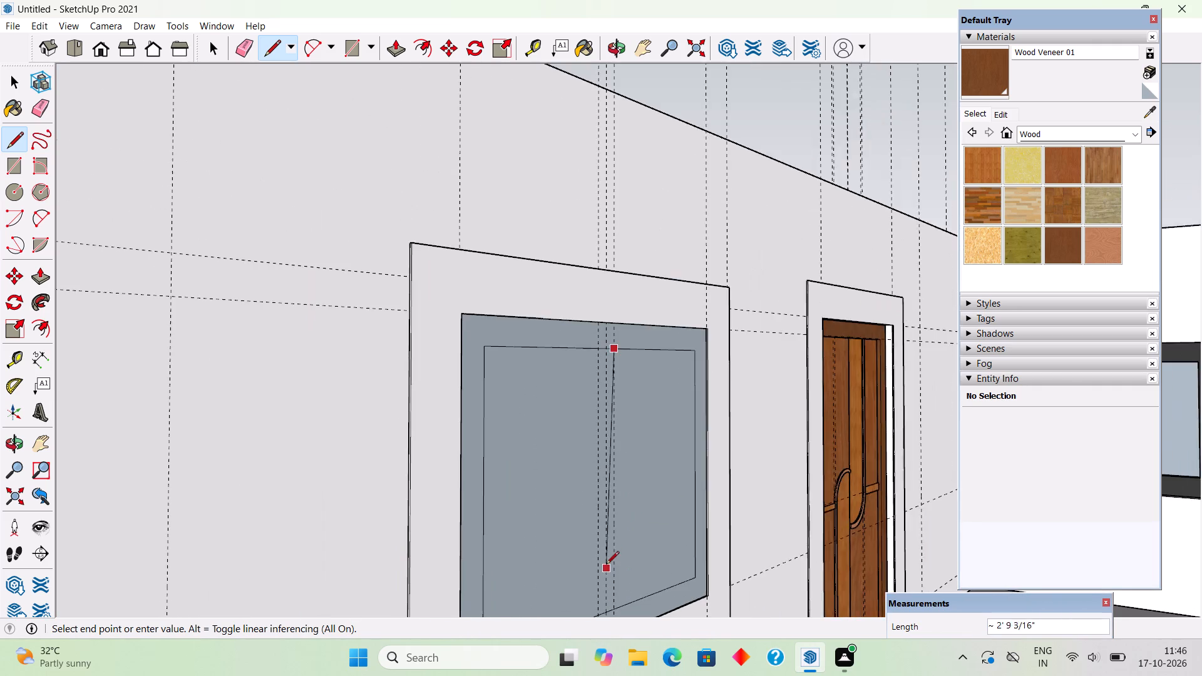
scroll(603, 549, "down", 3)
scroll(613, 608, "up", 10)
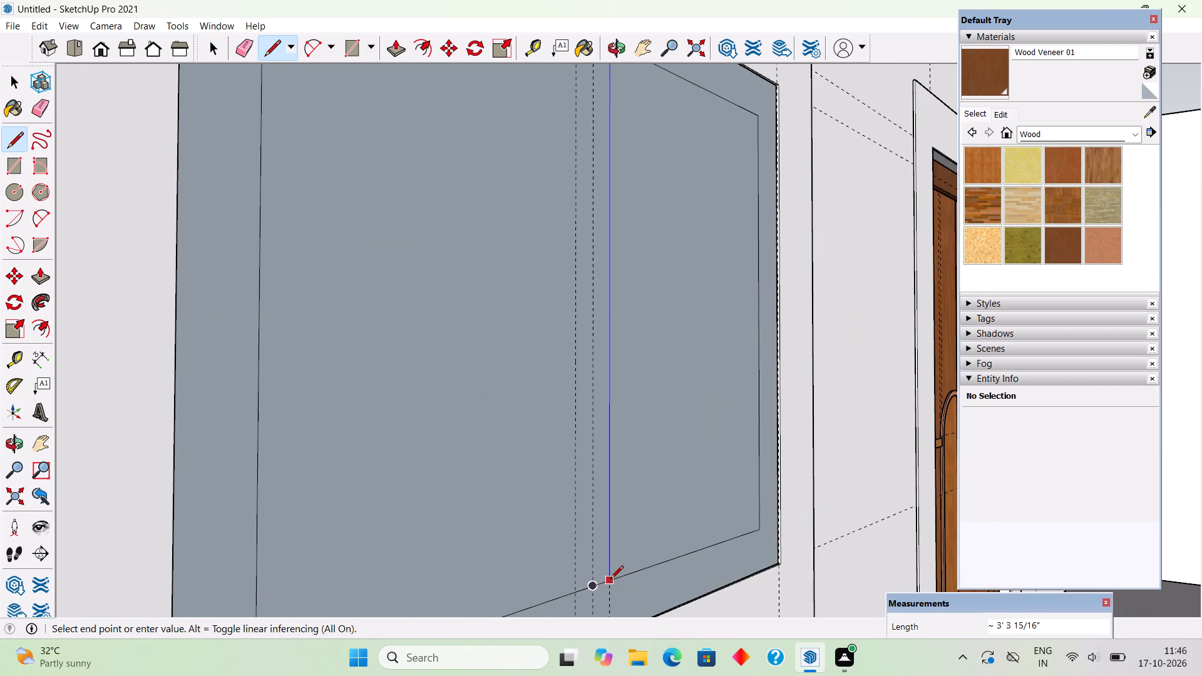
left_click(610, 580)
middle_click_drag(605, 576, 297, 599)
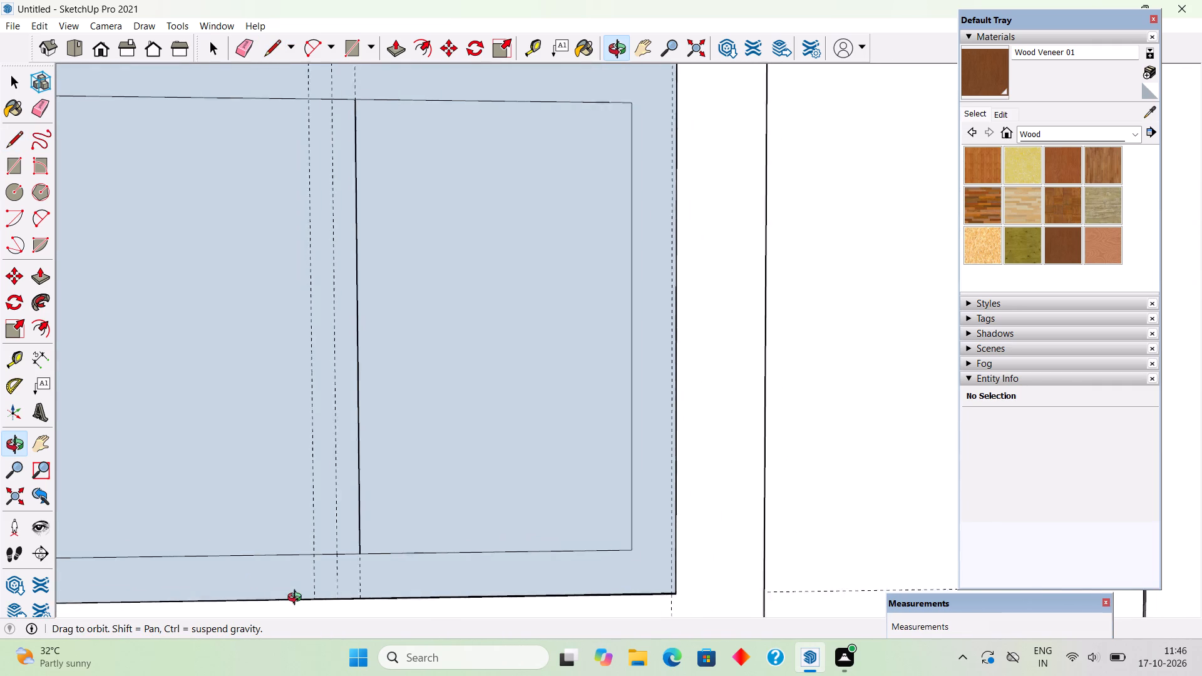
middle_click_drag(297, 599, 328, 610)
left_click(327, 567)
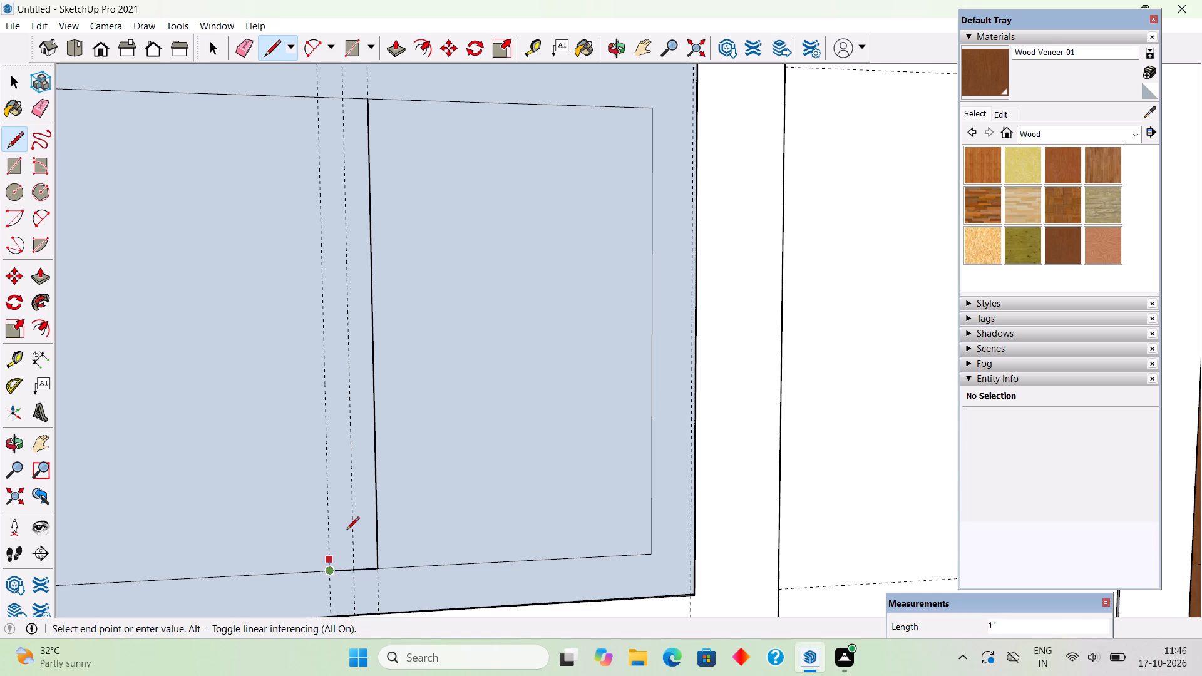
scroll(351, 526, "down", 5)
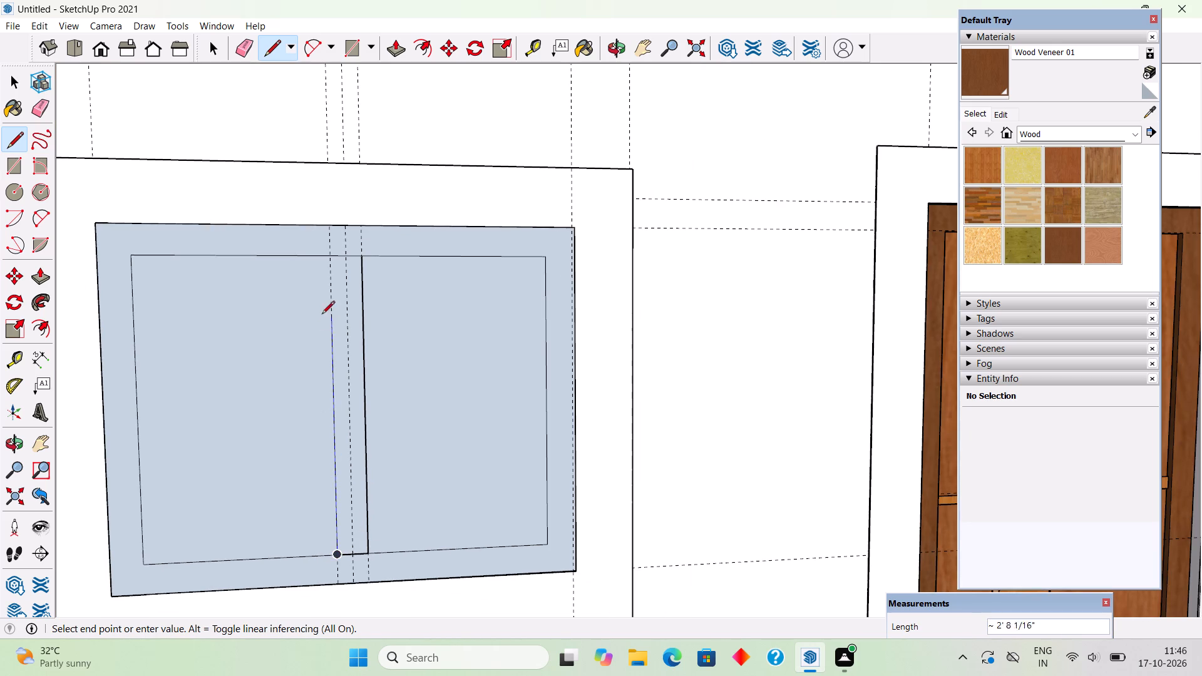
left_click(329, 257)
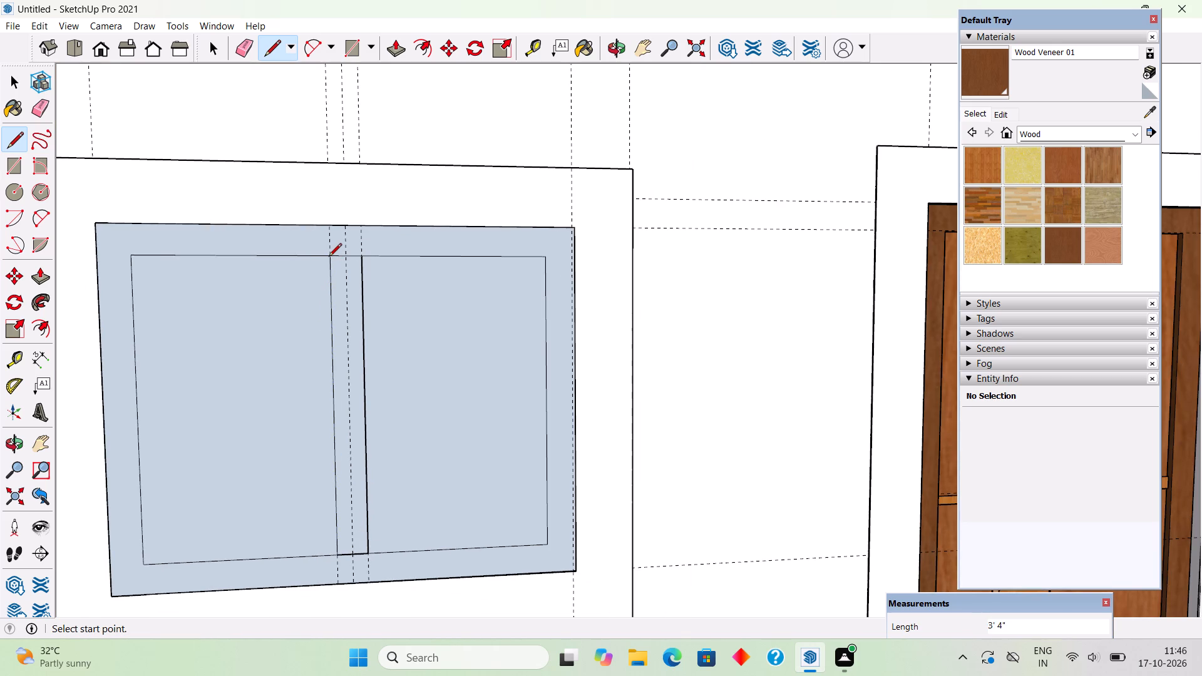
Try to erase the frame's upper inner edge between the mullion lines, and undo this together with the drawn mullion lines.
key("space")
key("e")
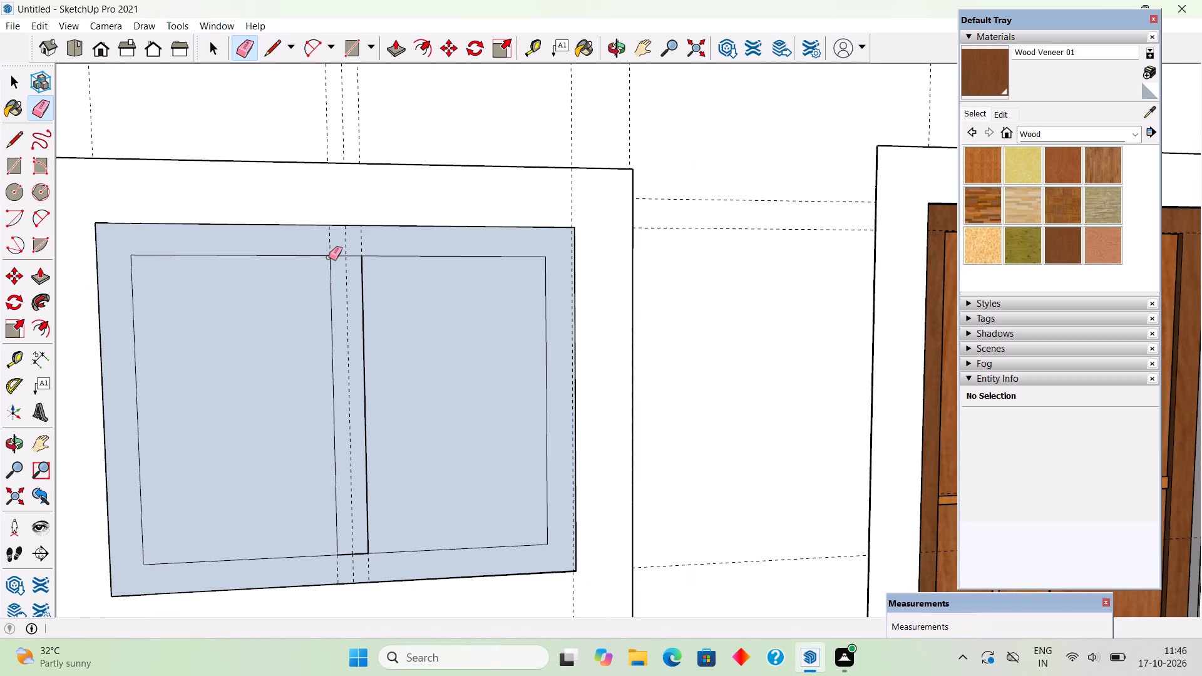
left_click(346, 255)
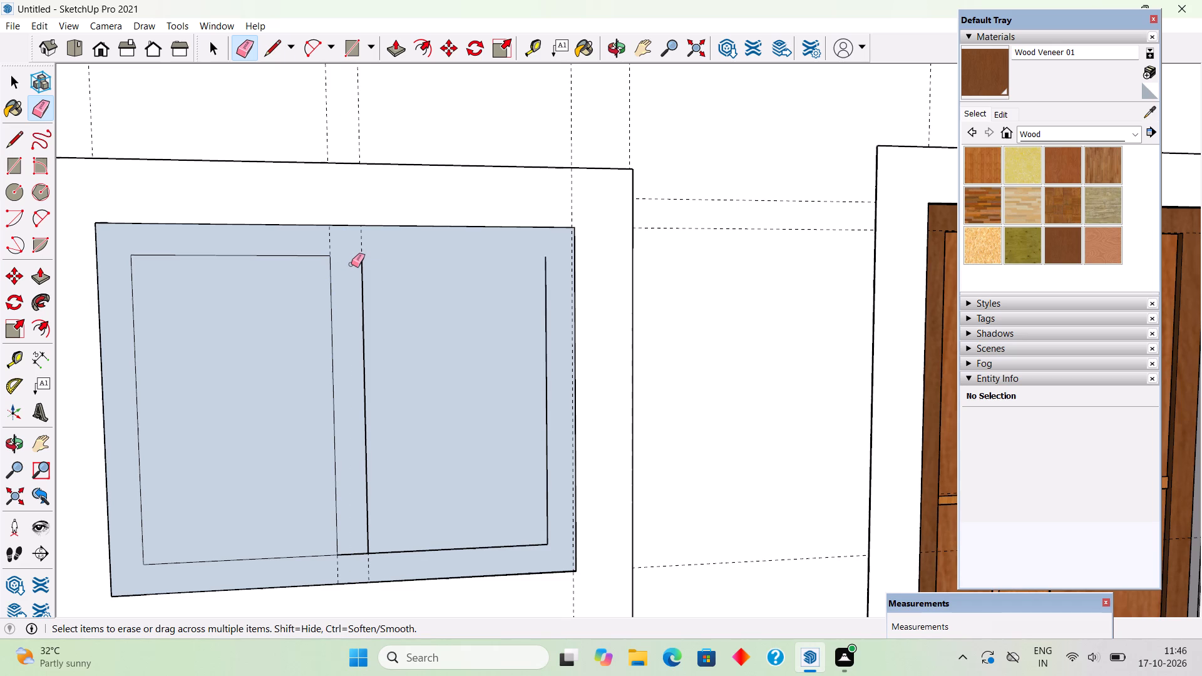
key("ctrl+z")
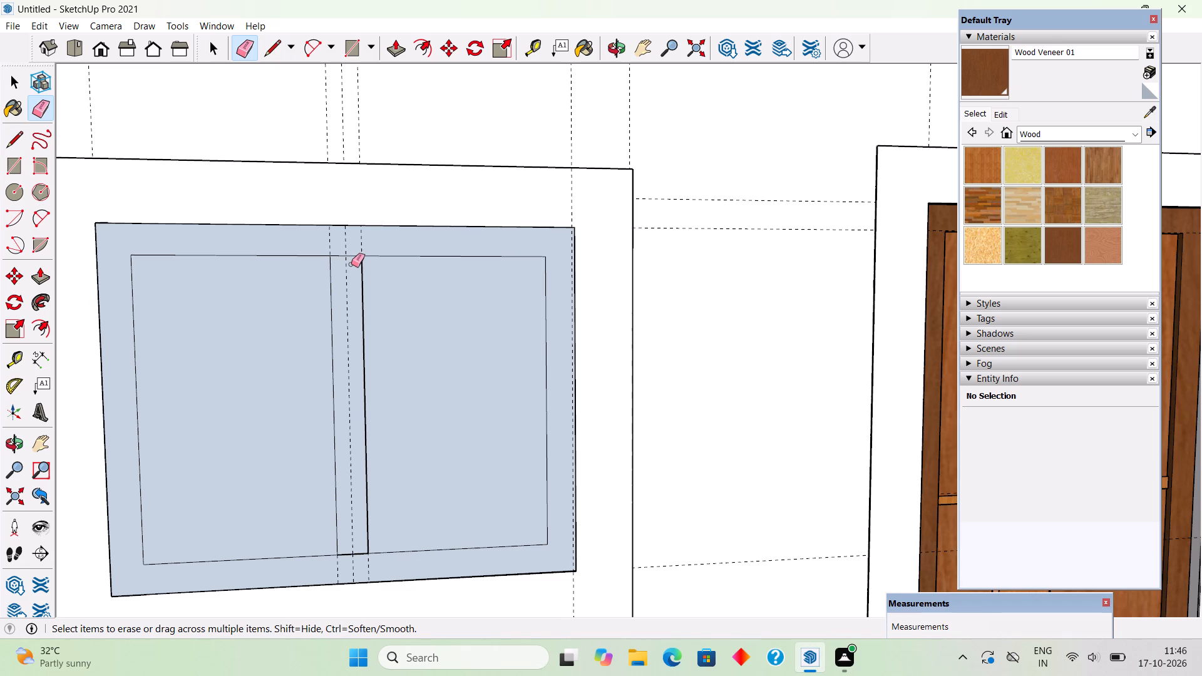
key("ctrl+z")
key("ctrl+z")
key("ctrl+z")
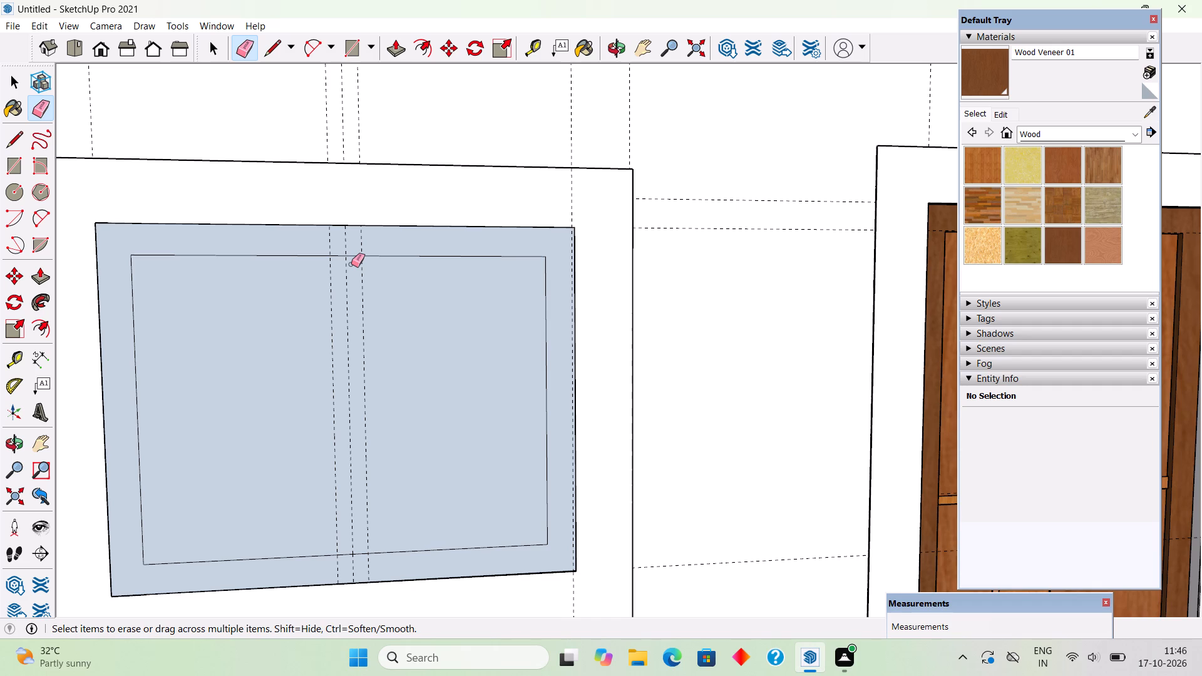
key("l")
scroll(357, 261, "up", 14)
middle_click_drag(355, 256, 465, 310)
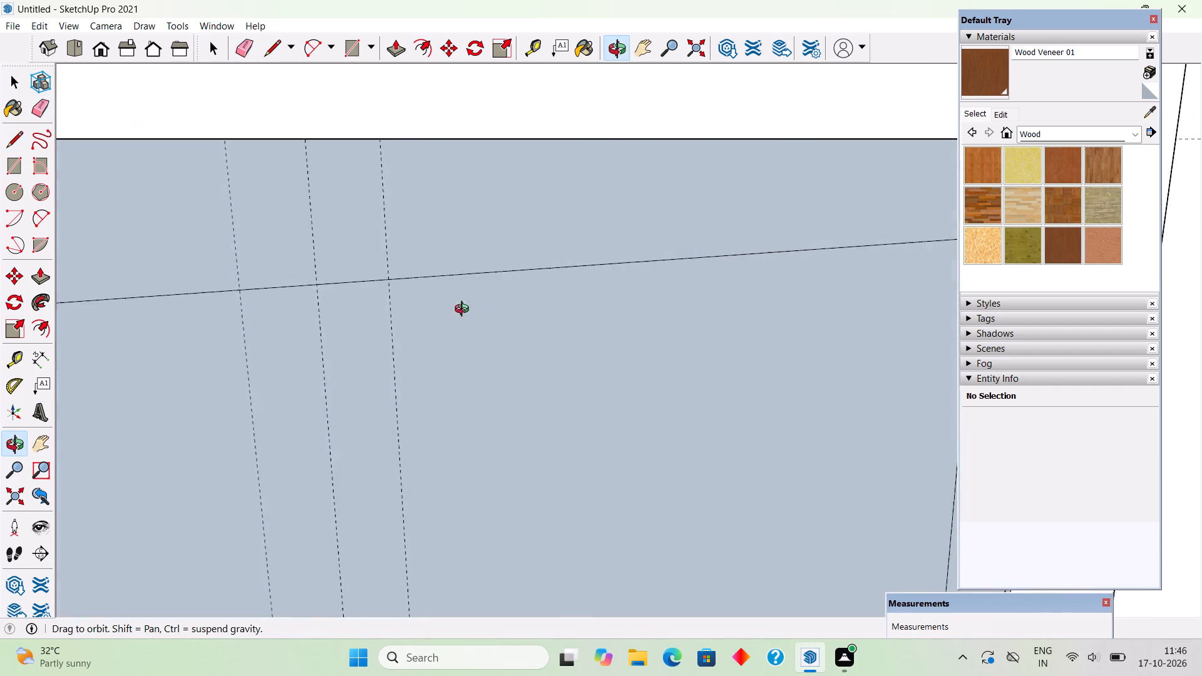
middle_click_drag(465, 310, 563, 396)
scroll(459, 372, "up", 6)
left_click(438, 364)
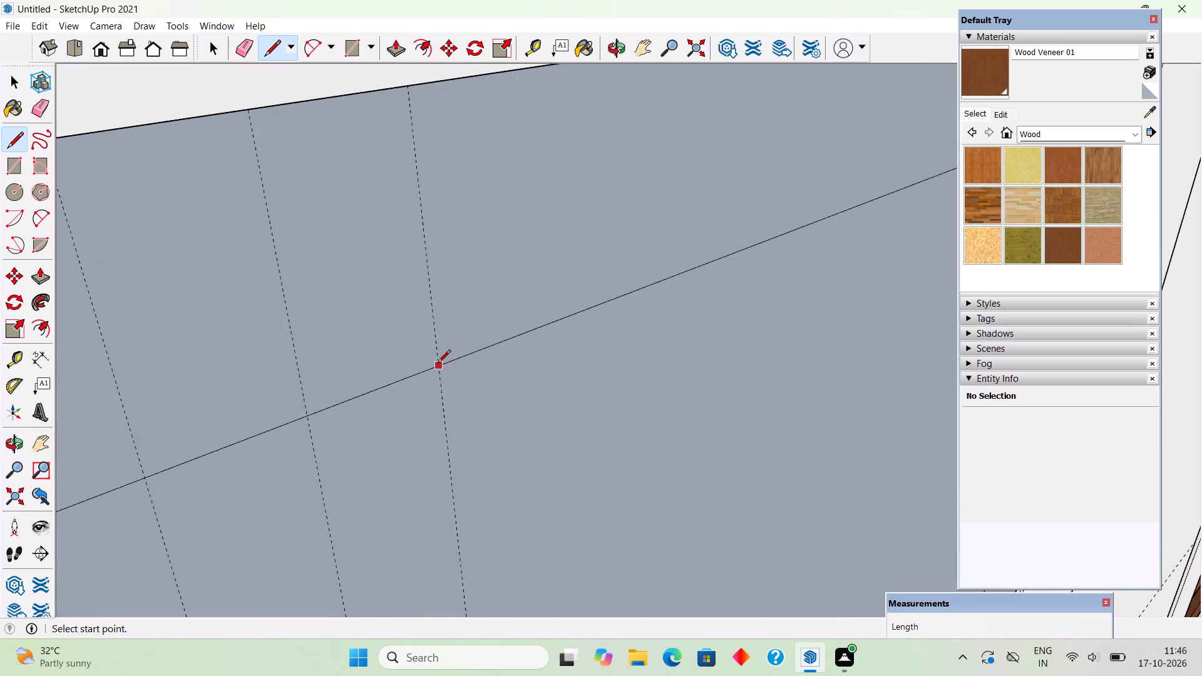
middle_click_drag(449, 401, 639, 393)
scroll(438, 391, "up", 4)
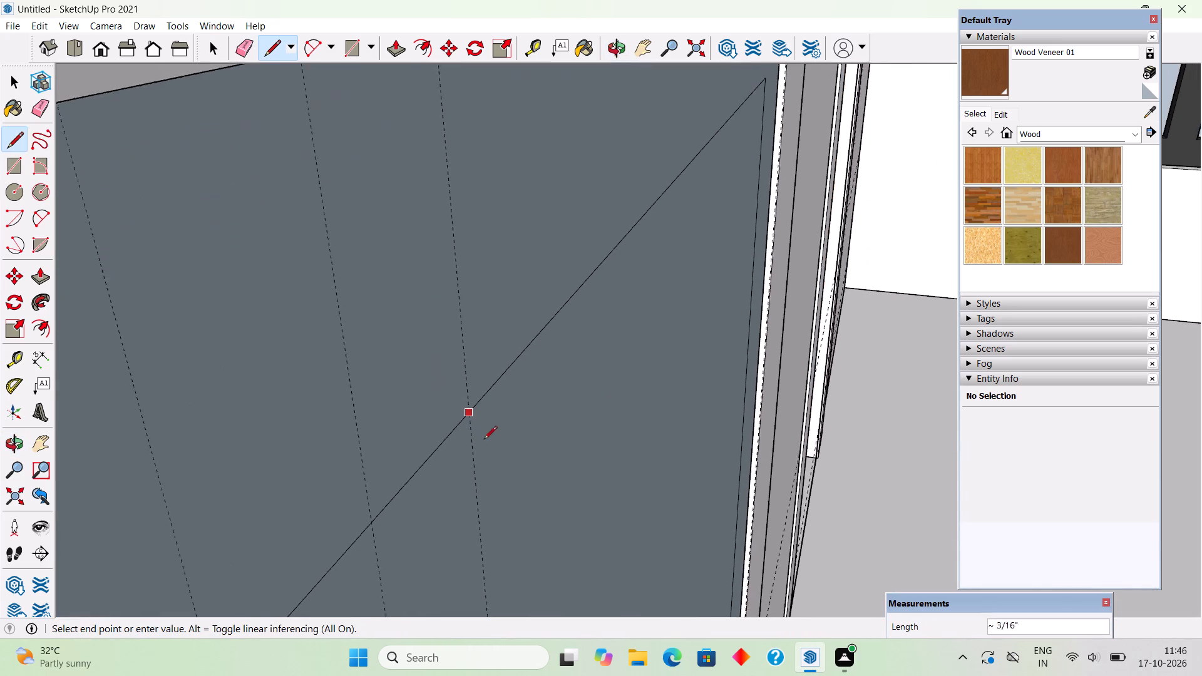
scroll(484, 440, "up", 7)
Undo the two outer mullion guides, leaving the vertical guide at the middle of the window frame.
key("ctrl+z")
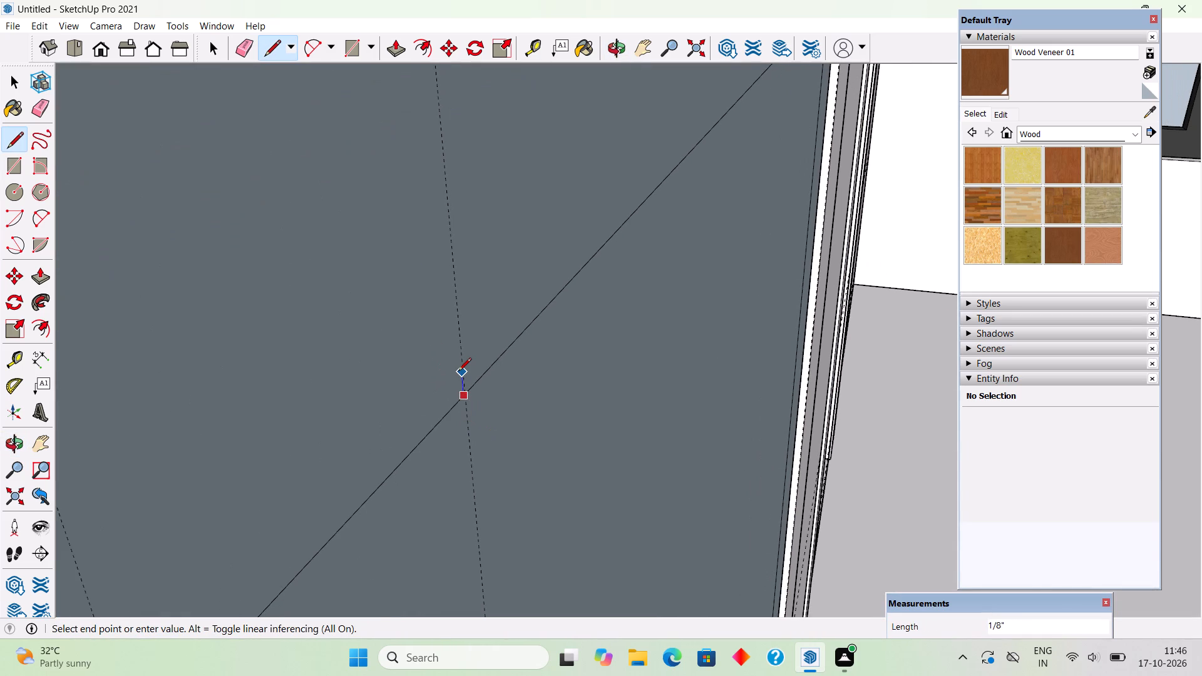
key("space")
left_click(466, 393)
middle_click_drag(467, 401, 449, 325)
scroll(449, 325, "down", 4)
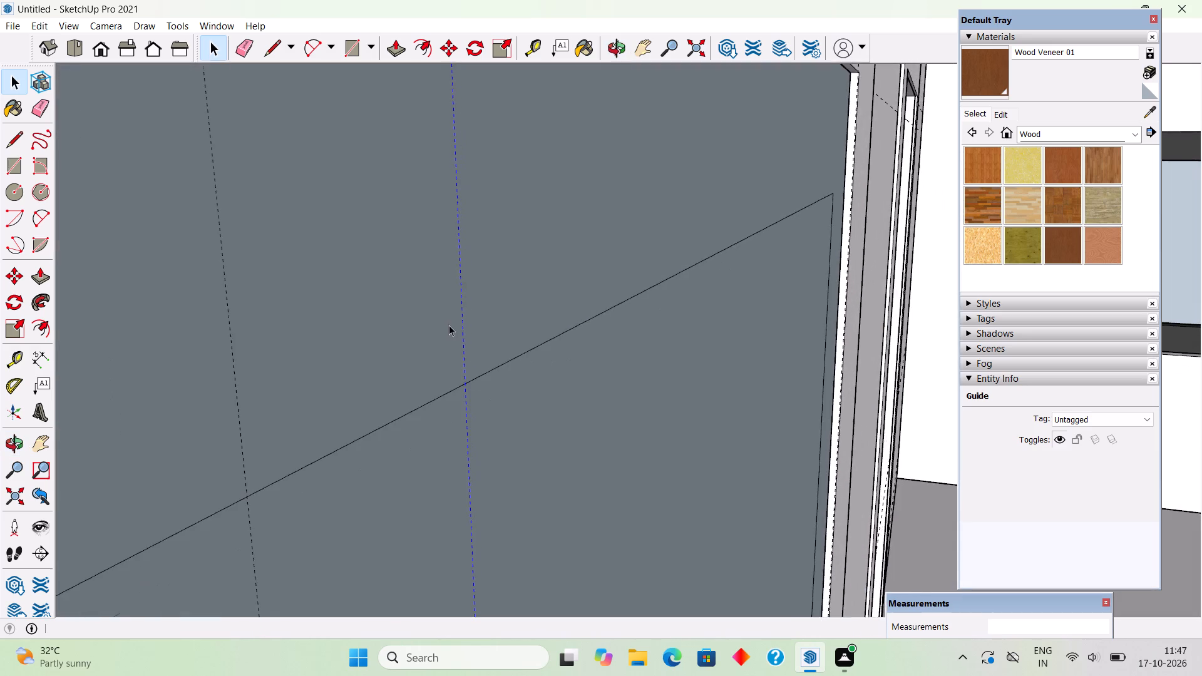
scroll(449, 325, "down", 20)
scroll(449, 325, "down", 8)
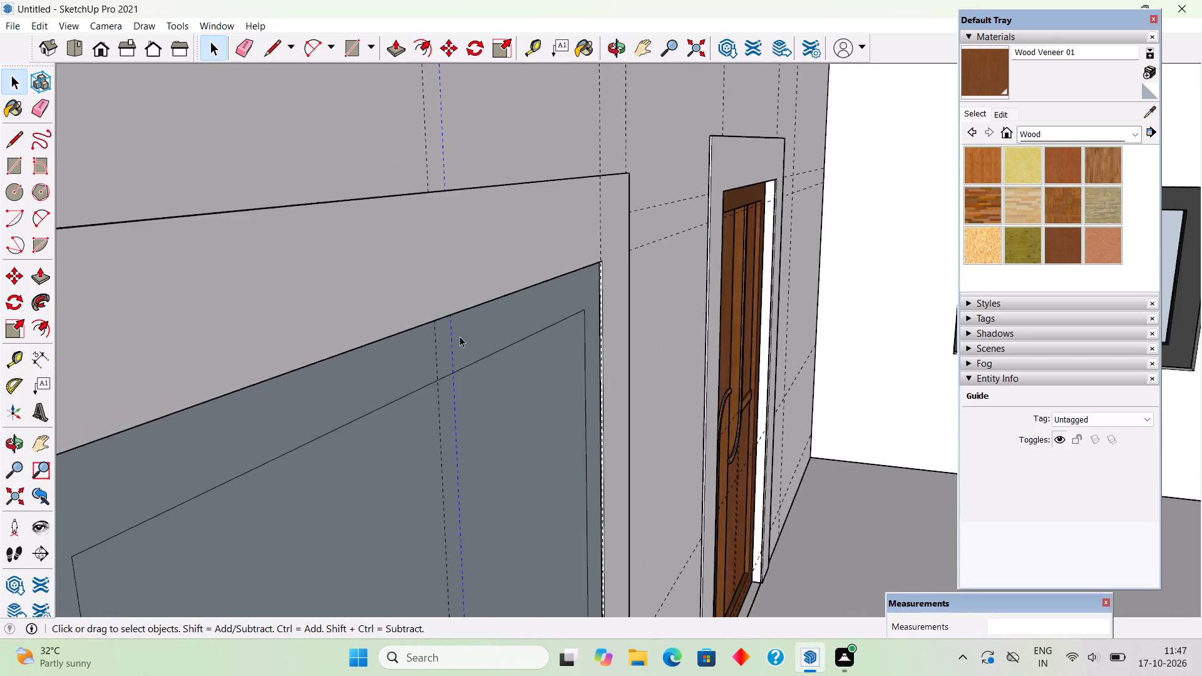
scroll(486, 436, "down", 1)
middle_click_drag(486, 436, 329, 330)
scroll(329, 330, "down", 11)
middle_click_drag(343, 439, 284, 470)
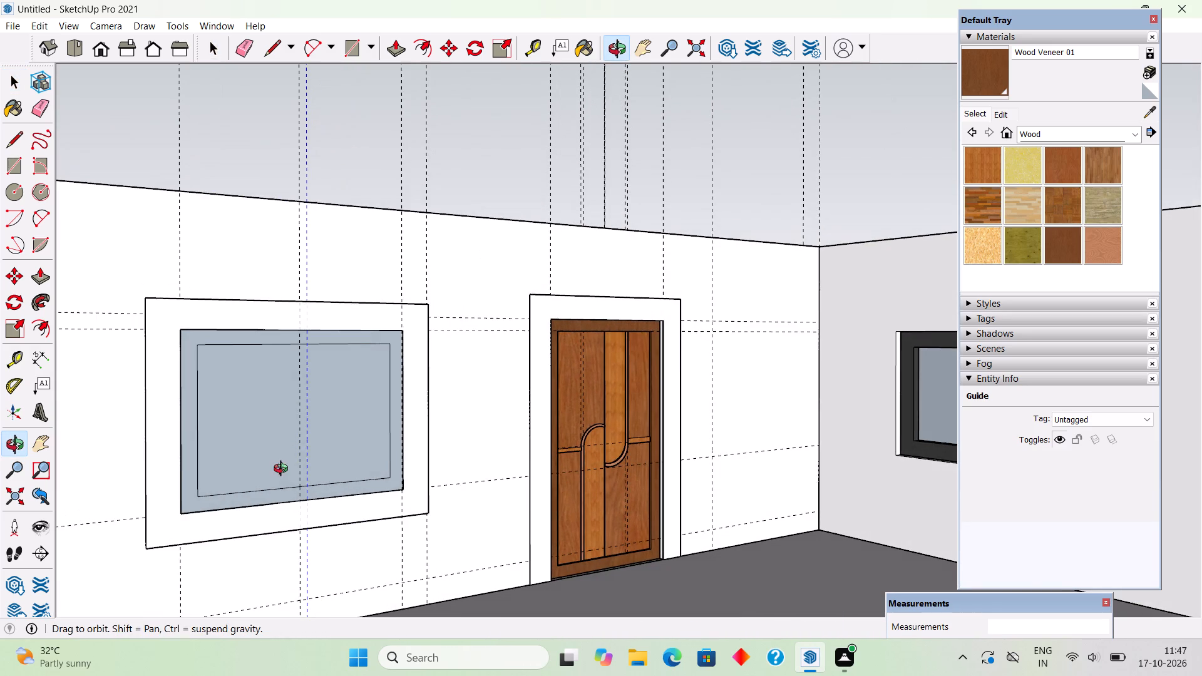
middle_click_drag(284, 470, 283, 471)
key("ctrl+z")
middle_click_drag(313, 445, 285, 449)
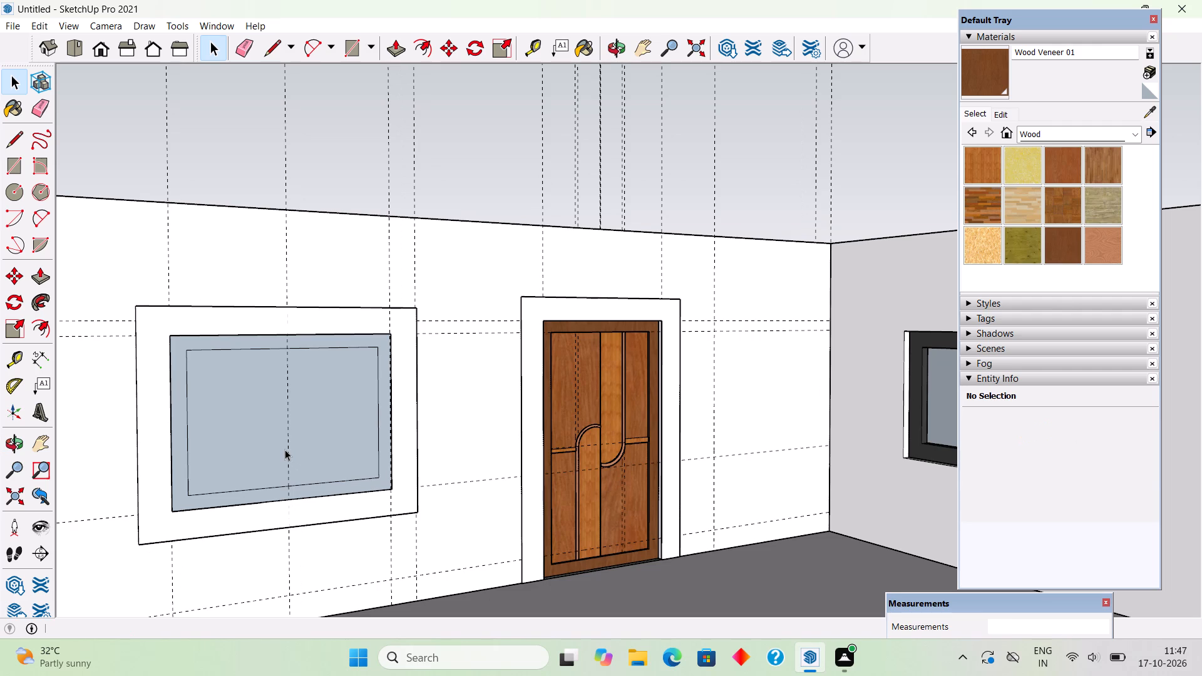
Place a vertical guide 2" to each side of the window frame's middle guide.
key("t")
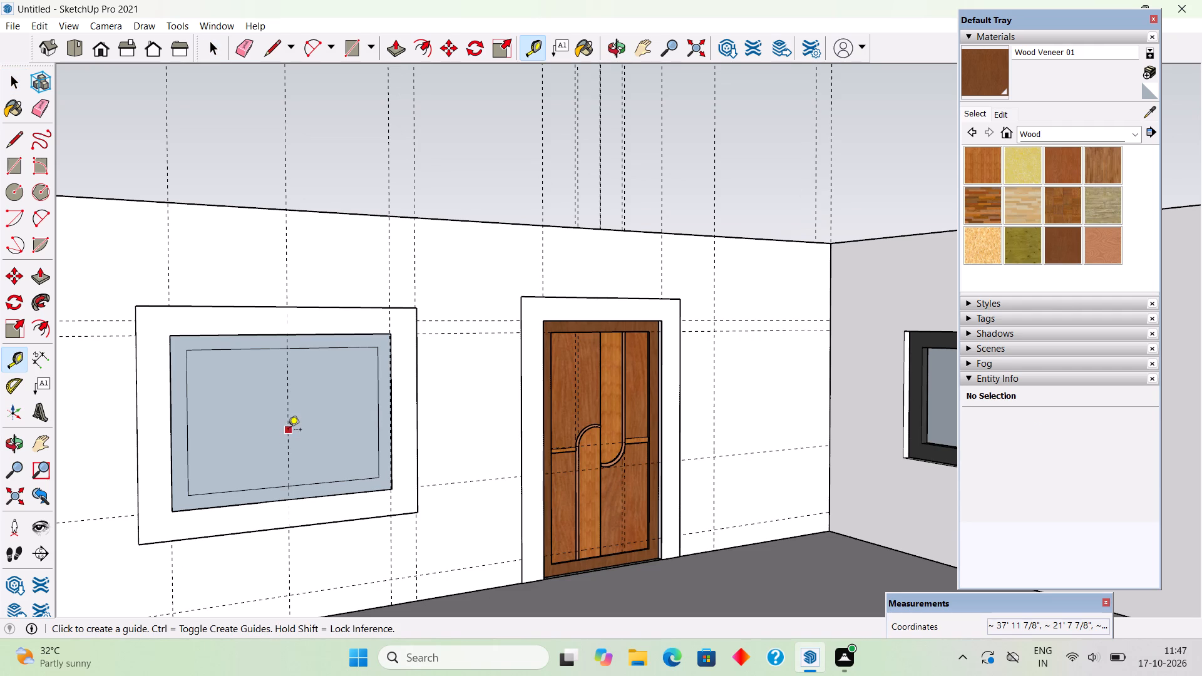
left_click(288, 431)
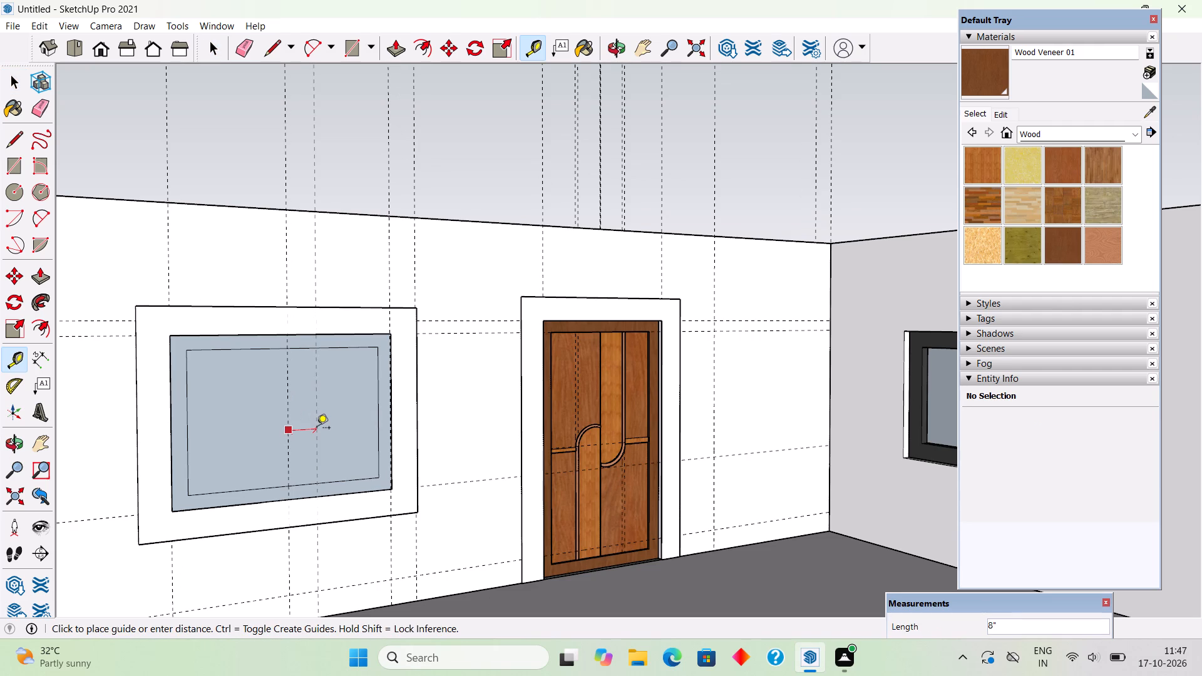
type("2\"")
key("Return")
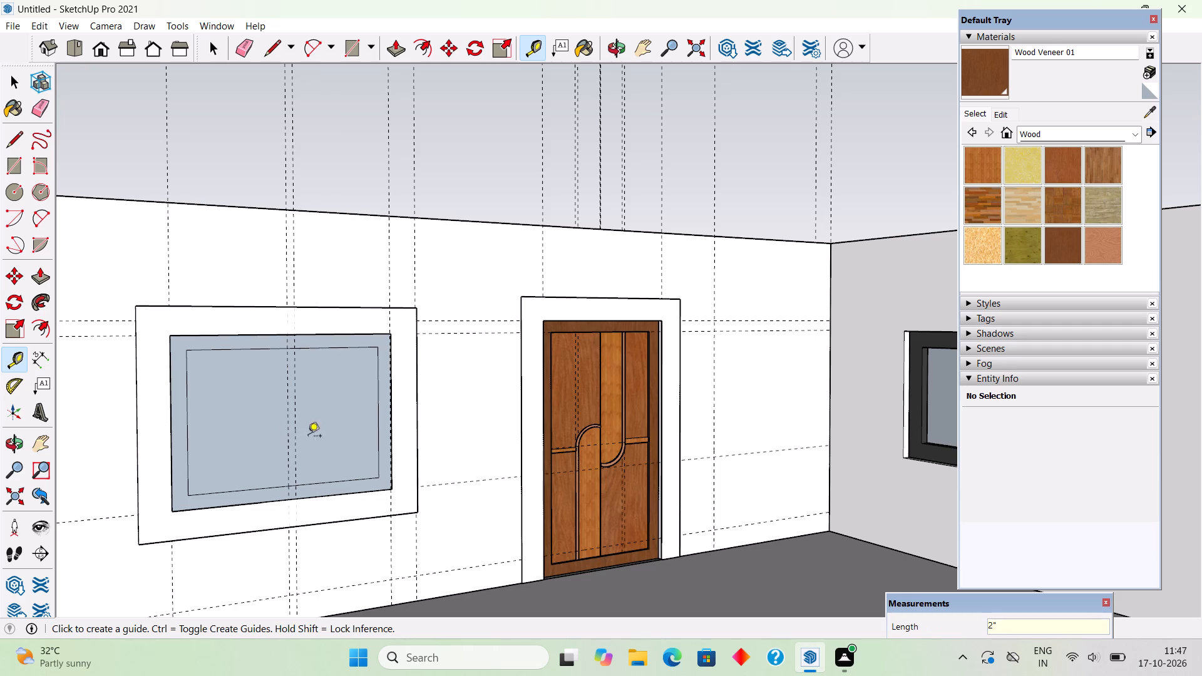
left_click(285, 451)
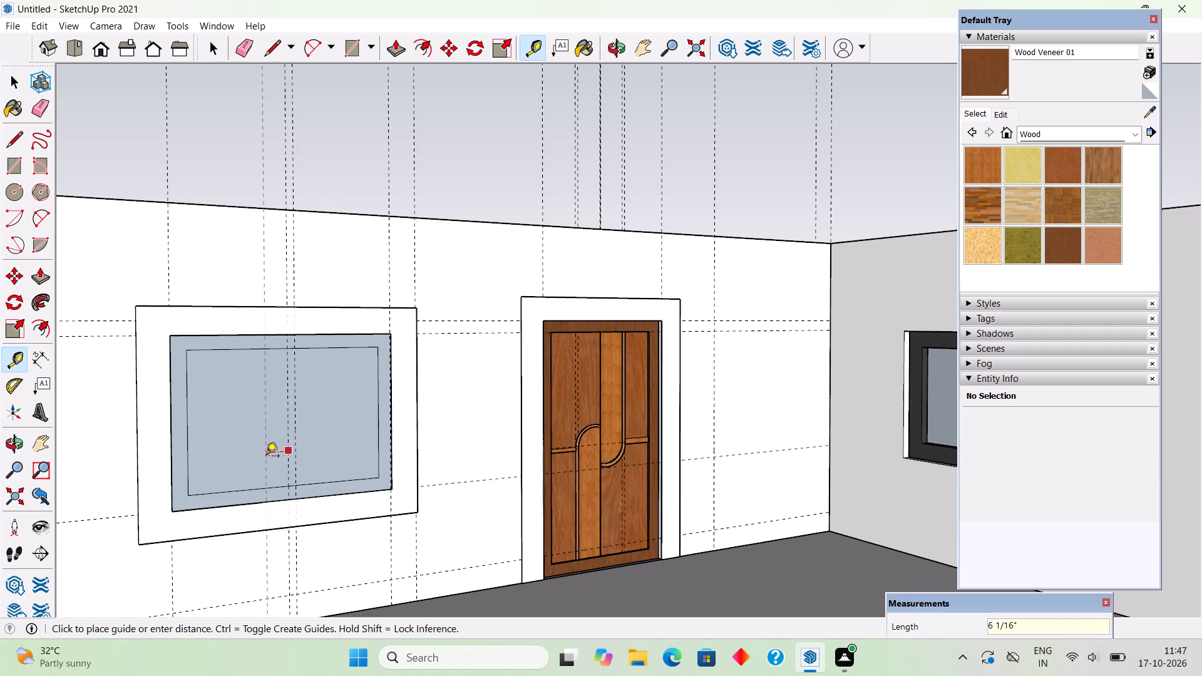
type("2\"")
key("Return")
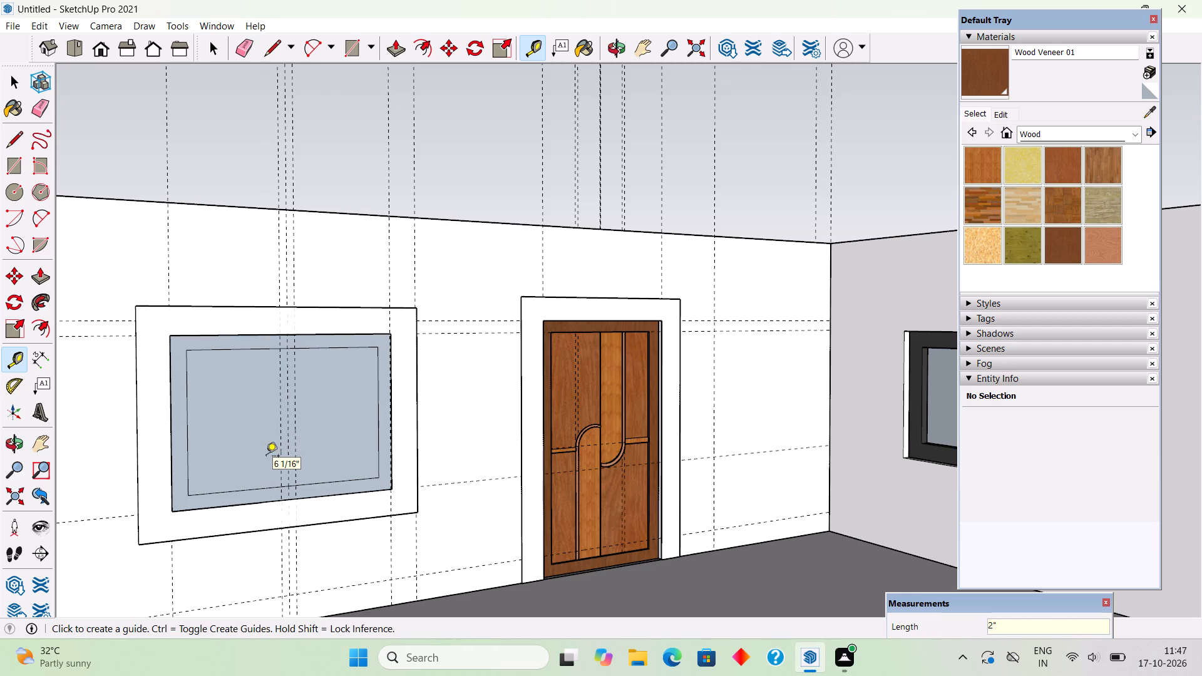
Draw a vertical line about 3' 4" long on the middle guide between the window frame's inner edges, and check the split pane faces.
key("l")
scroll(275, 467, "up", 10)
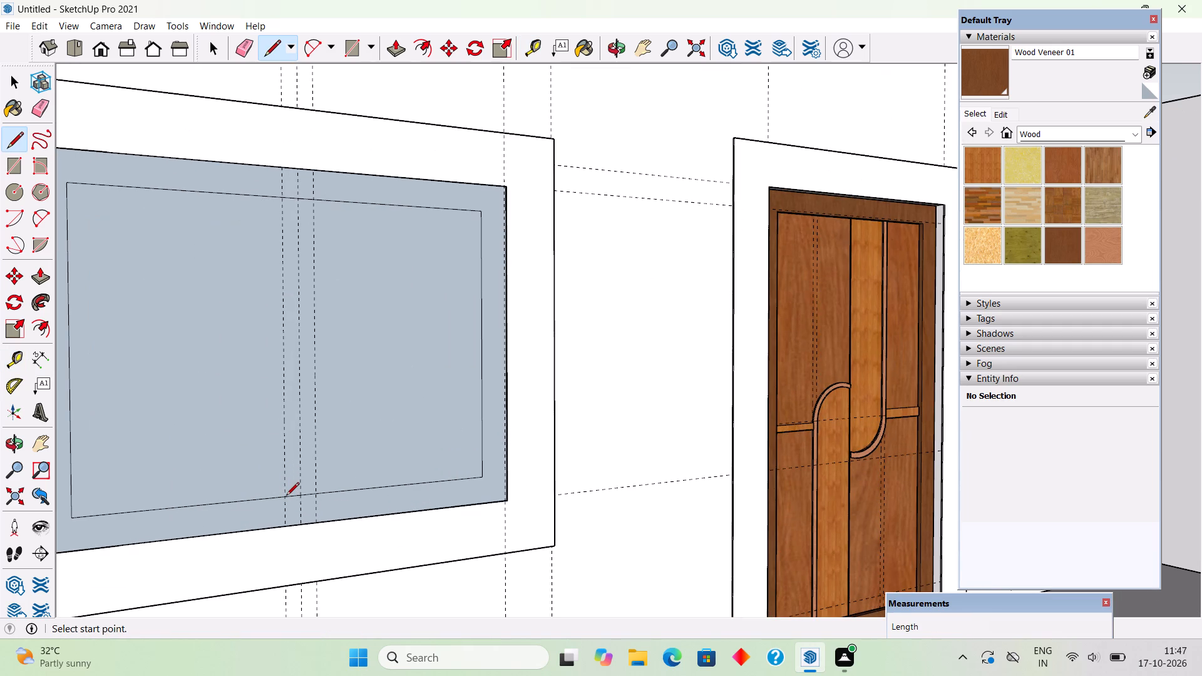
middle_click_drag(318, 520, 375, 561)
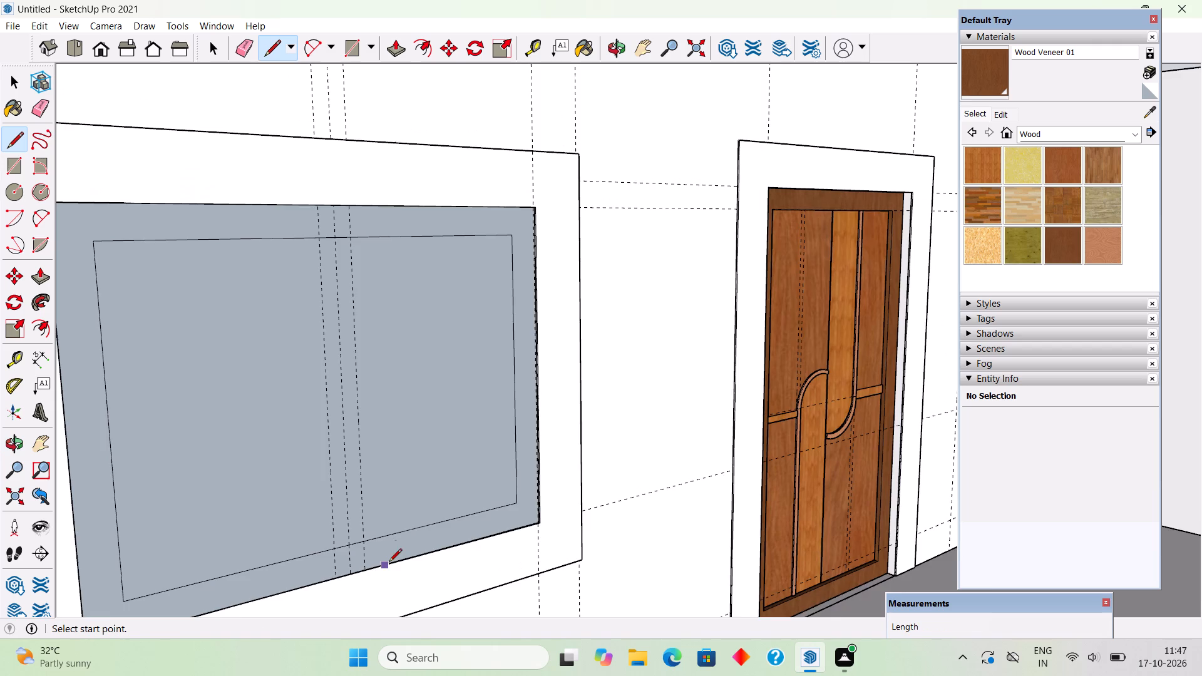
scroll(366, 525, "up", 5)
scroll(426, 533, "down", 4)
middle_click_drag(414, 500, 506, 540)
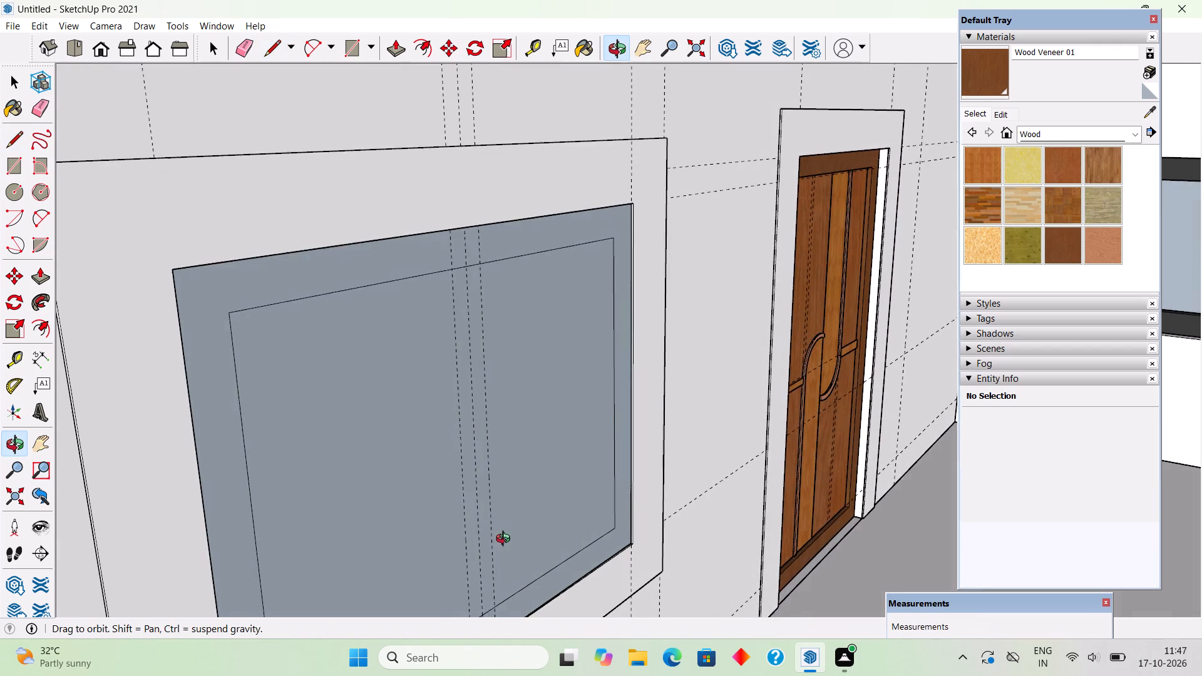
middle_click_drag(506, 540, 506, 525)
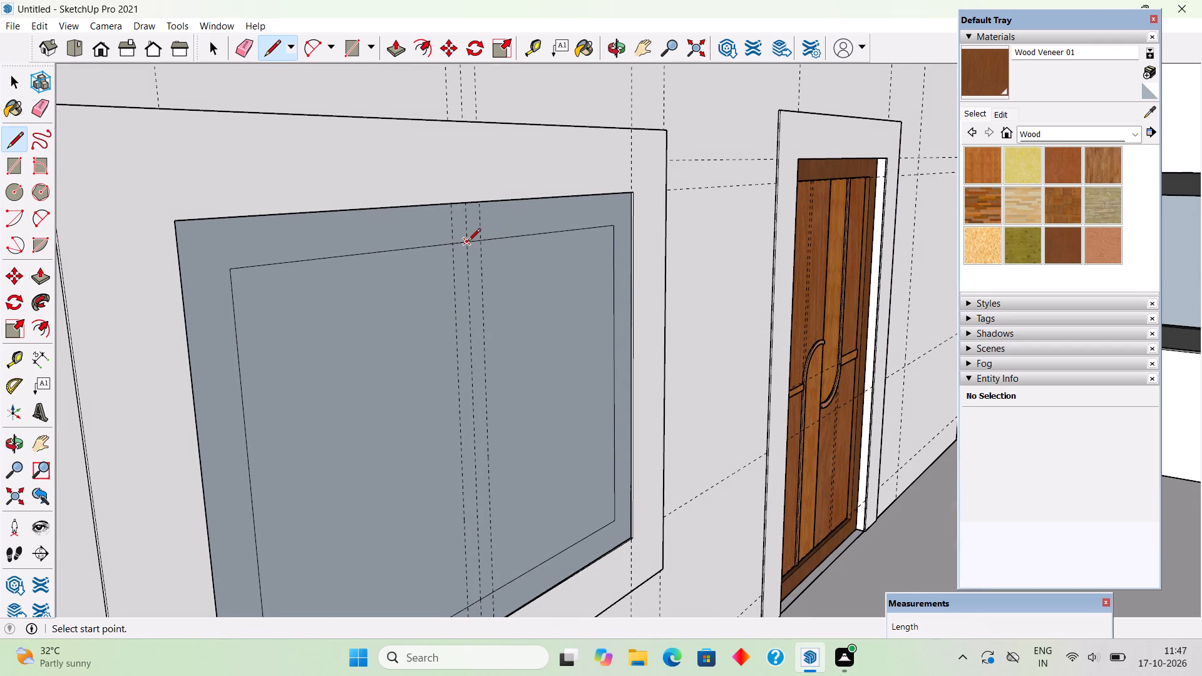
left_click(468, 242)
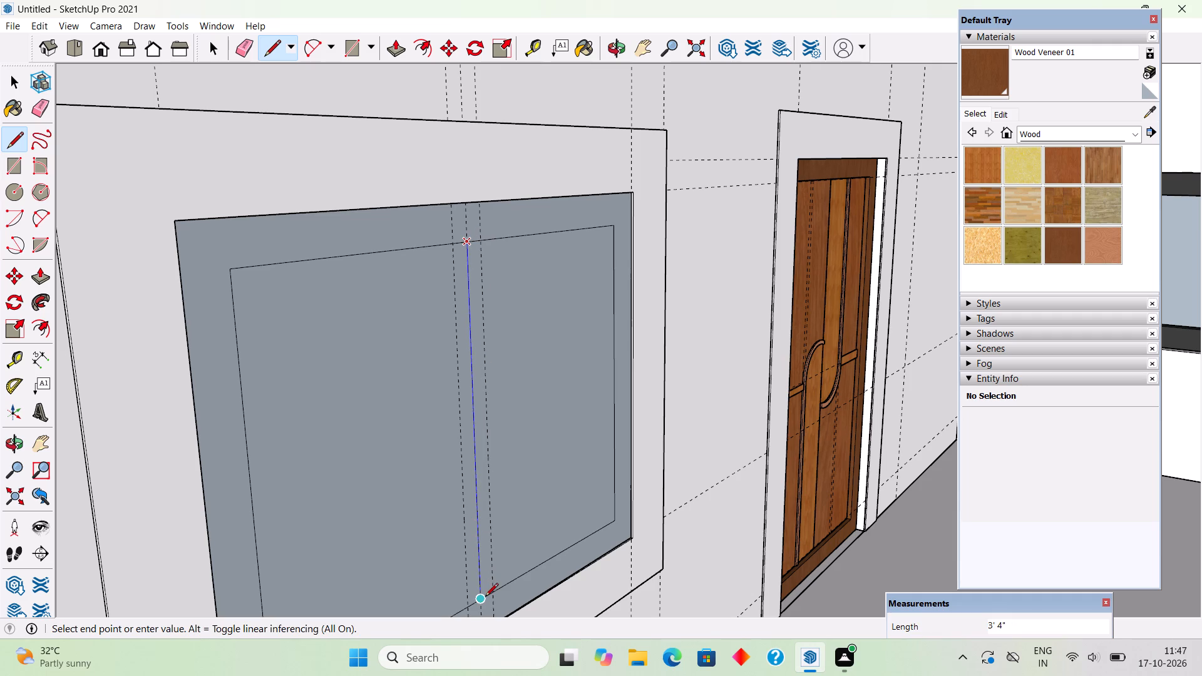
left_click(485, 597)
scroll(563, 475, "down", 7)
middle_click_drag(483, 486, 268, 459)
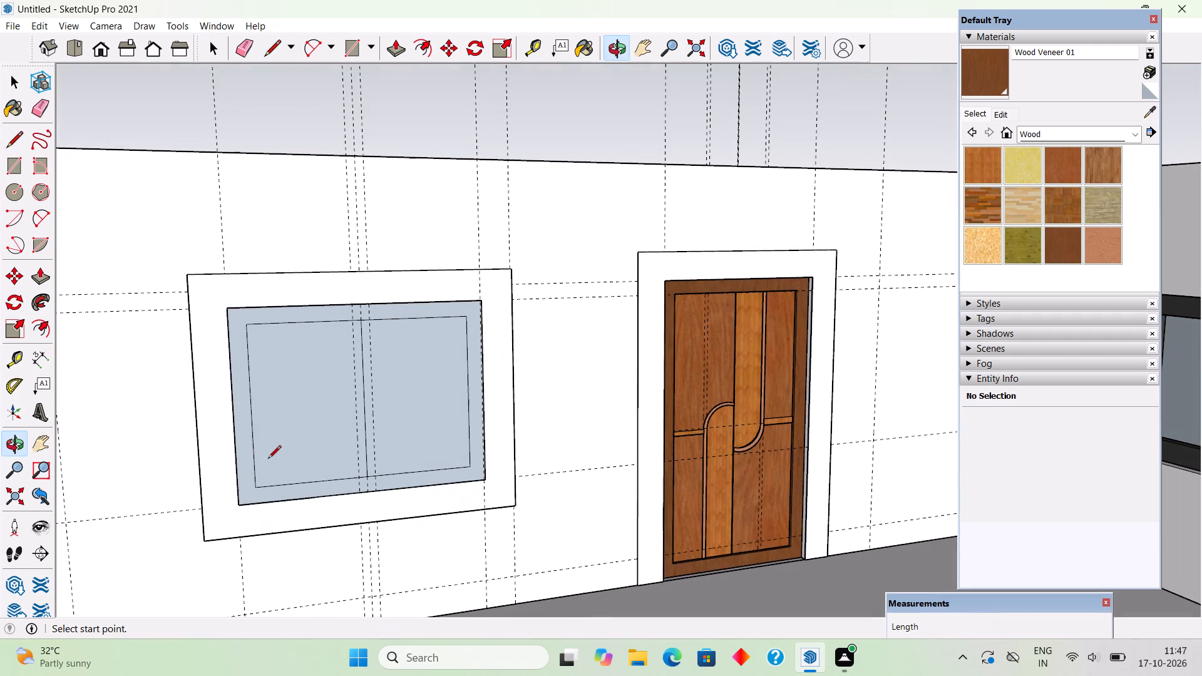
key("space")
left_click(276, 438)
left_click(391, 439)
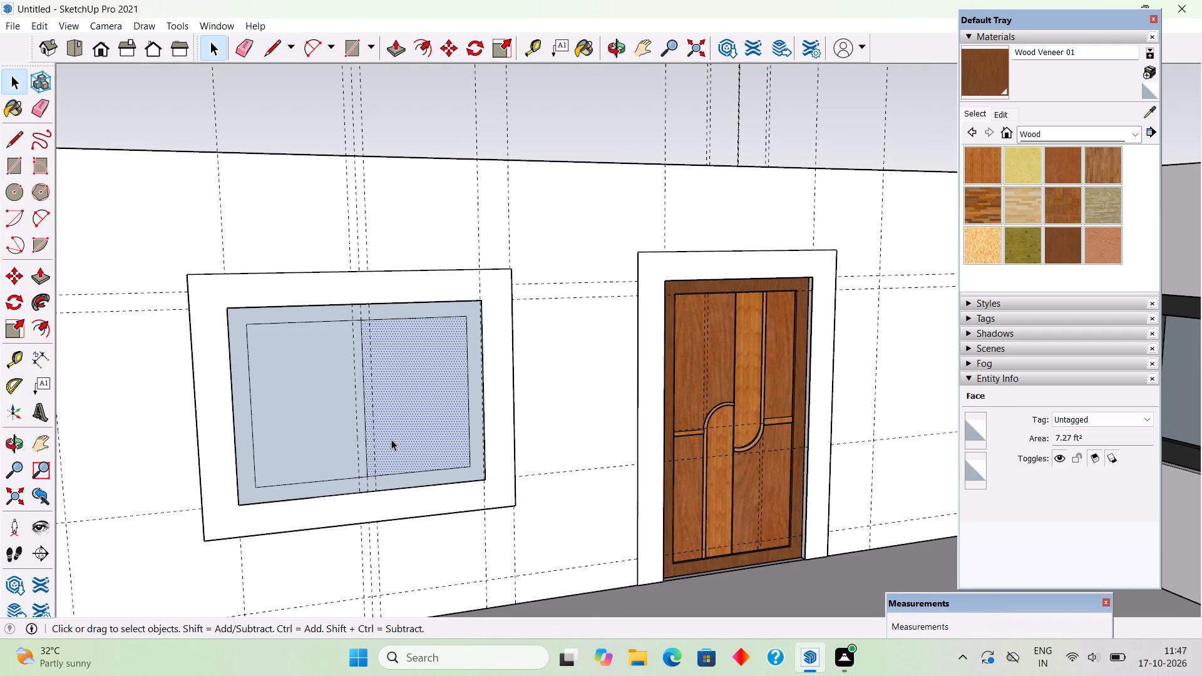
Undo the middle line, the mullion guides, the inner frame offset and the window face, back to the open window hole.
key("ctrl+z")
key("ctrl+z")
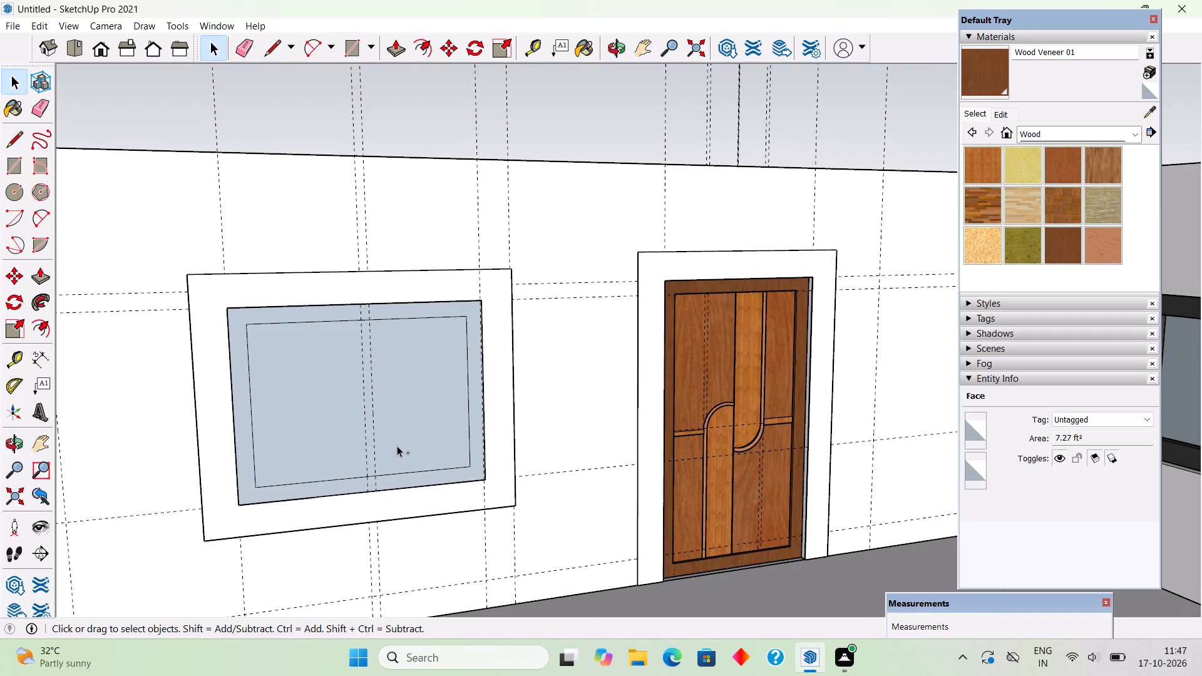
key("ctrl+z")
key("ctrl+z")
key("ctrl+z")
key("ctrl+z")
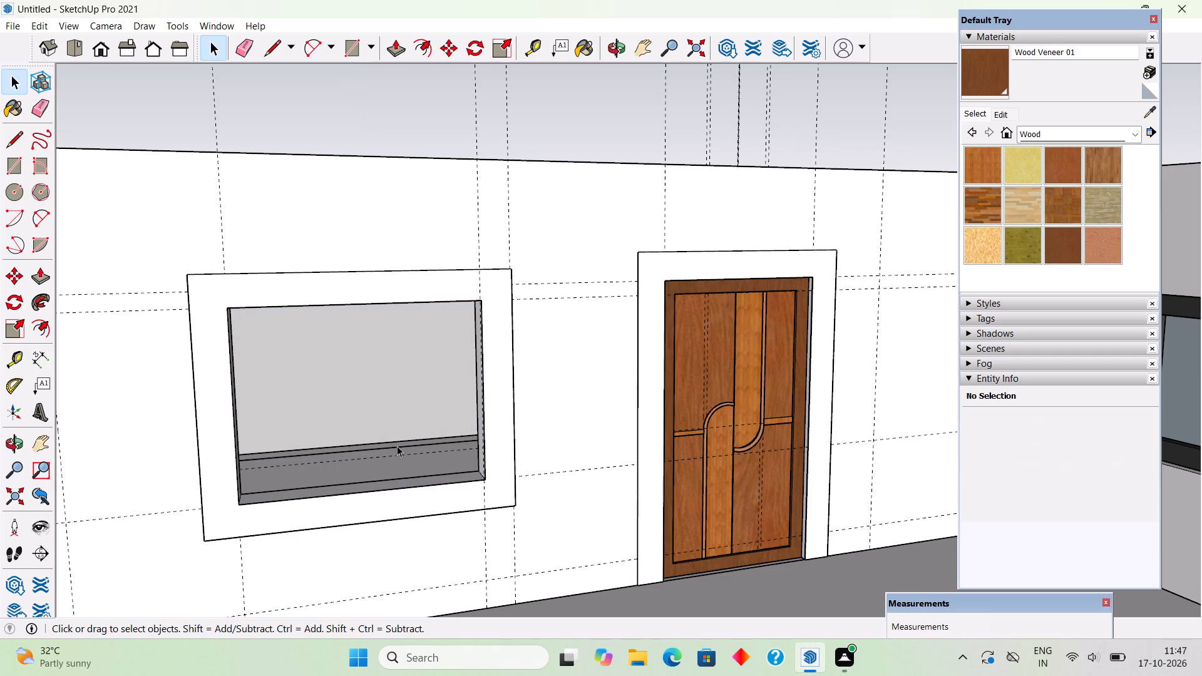
Draw a rectangle from corner to corner across the window opening to close it with a face.
scroll(397, 446, "up", 3)
scroll(397, 446, "down", 5)
middle_click_drag(376, 490, 287, 330)
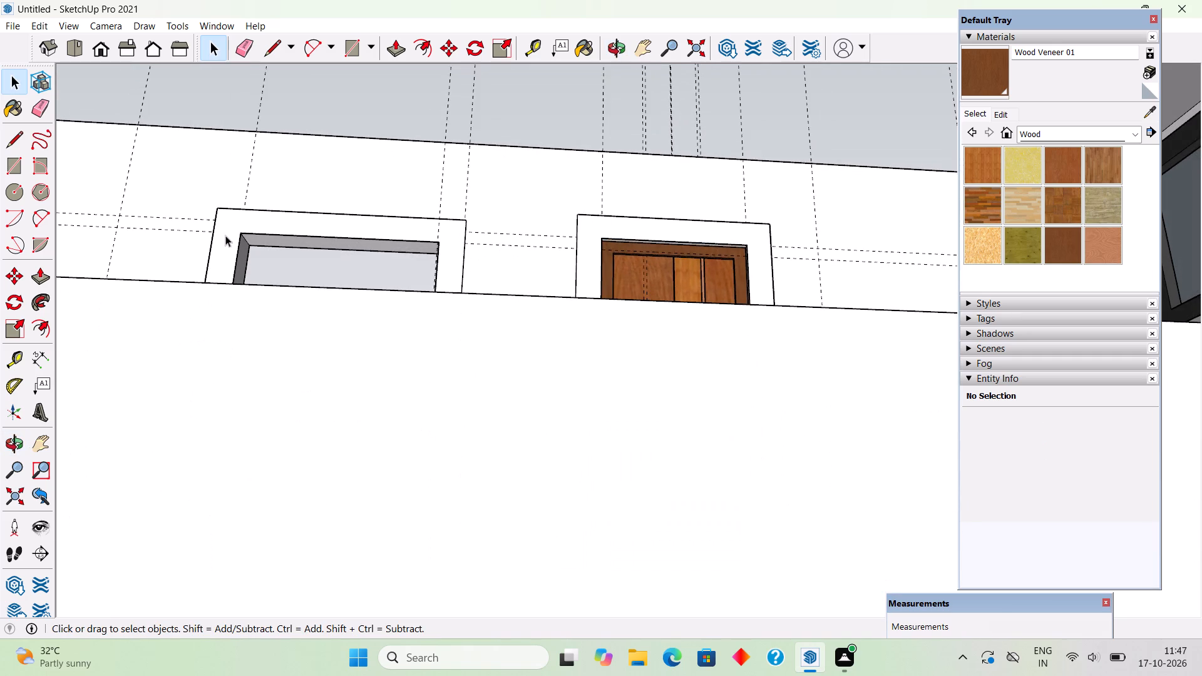
scroll(235, 232, "up", 3)
middle_click_drag(321, 437, 342, 569)
scroll(349, 489, "down", 4)
scroll(349, 400, "down", 2)
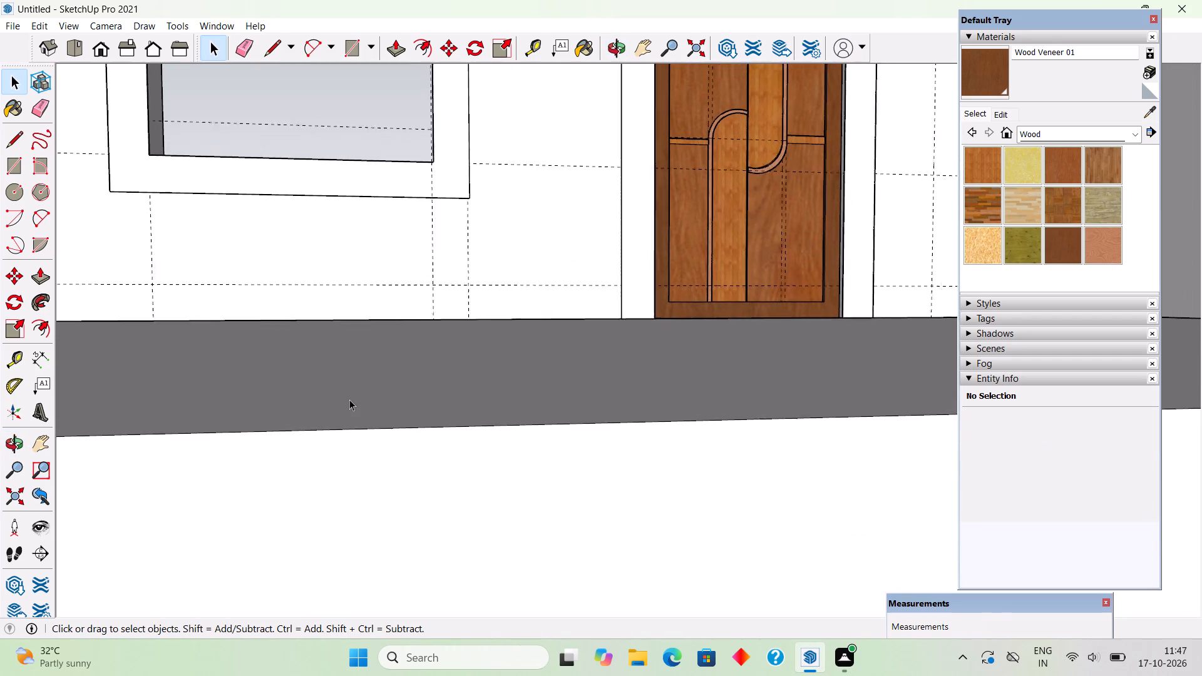
scroll(349, 399, "down", 19)
scroll(296, 175, "up", 6)
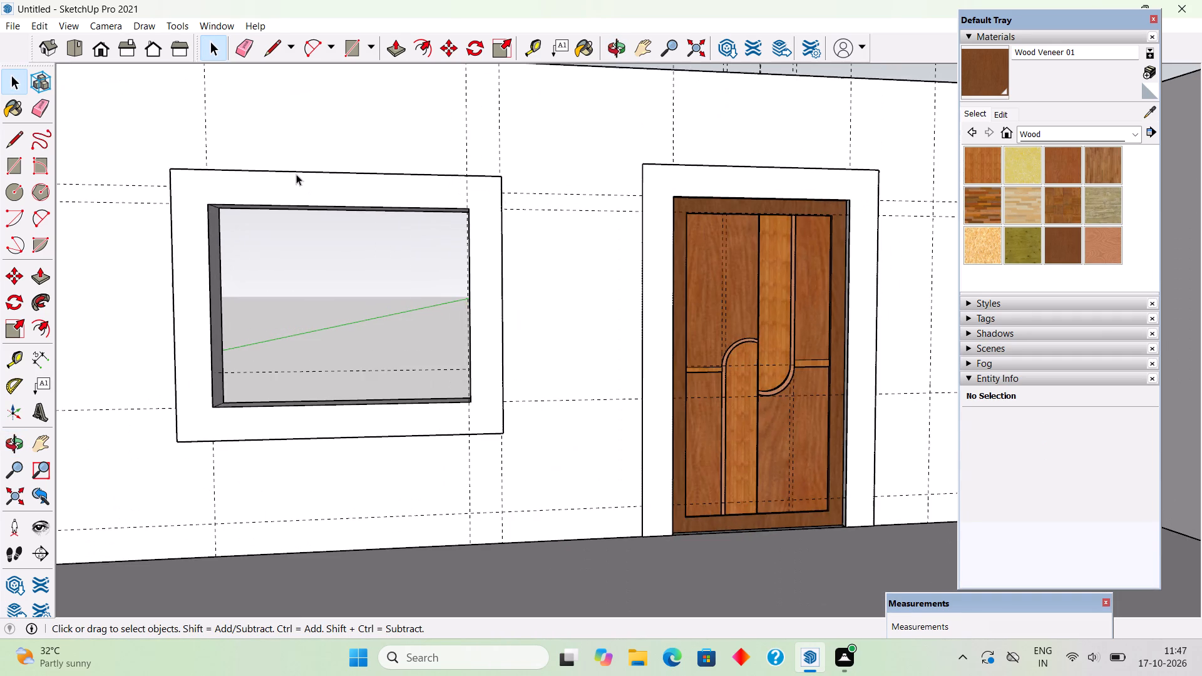
middle_click_drag(347, 195, 475, 173)
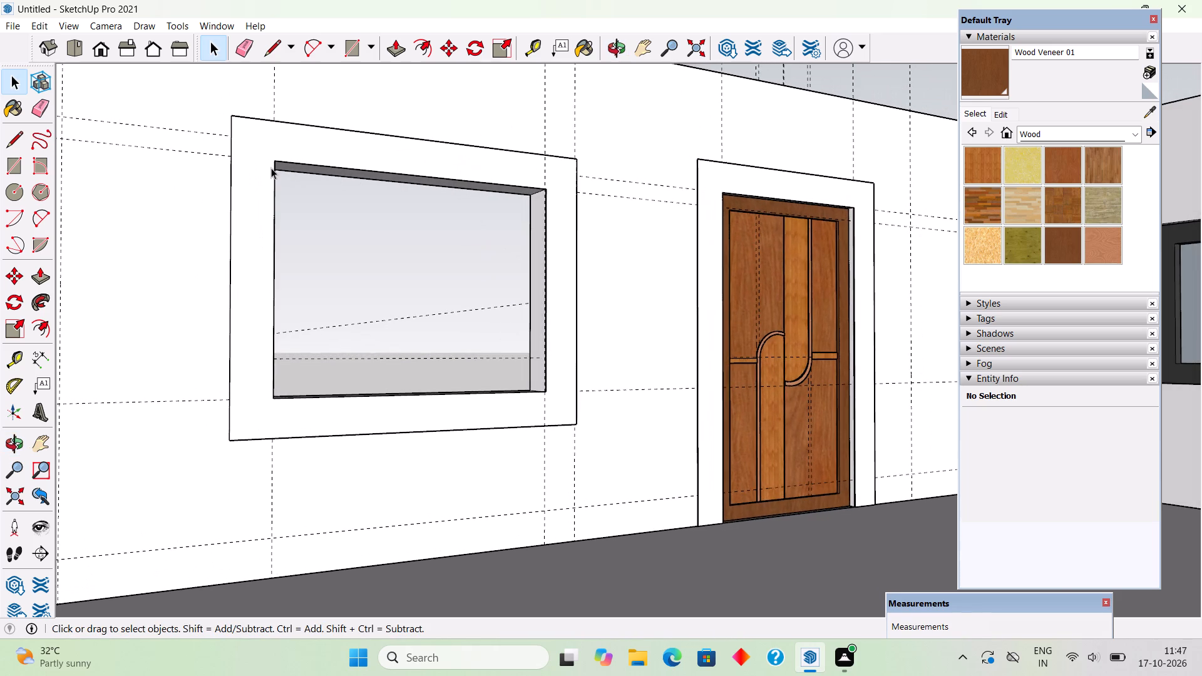
scroll(271, 168, "up", 10)
key("r")
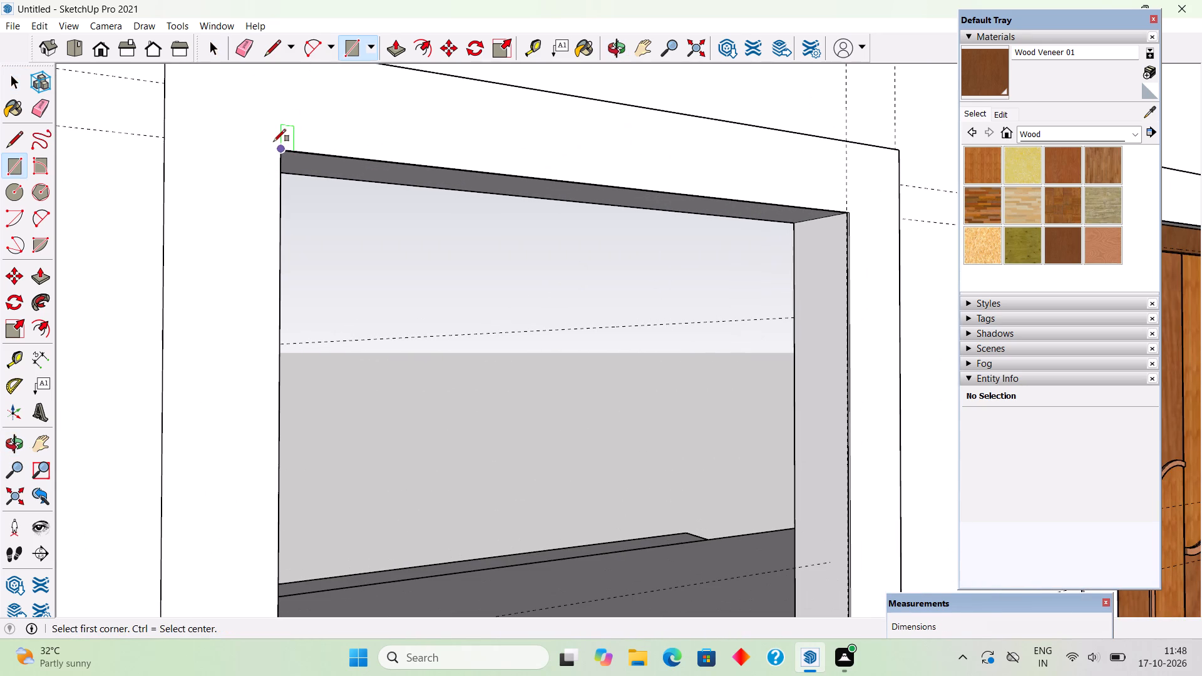
left_click(282, 149)
scroll(282, 163, "down", 1)
scroll(282, 163, "up", 1)
scroll(282, 163, "down", 8)
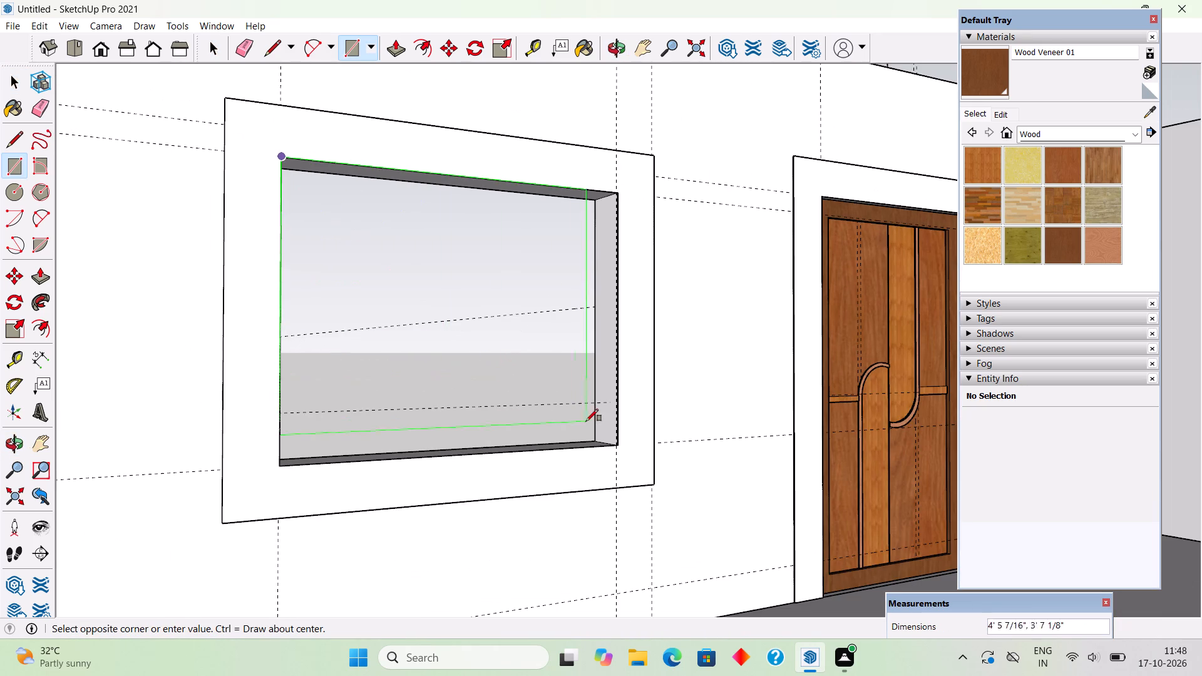
scroll(617, 448, "up", 19)
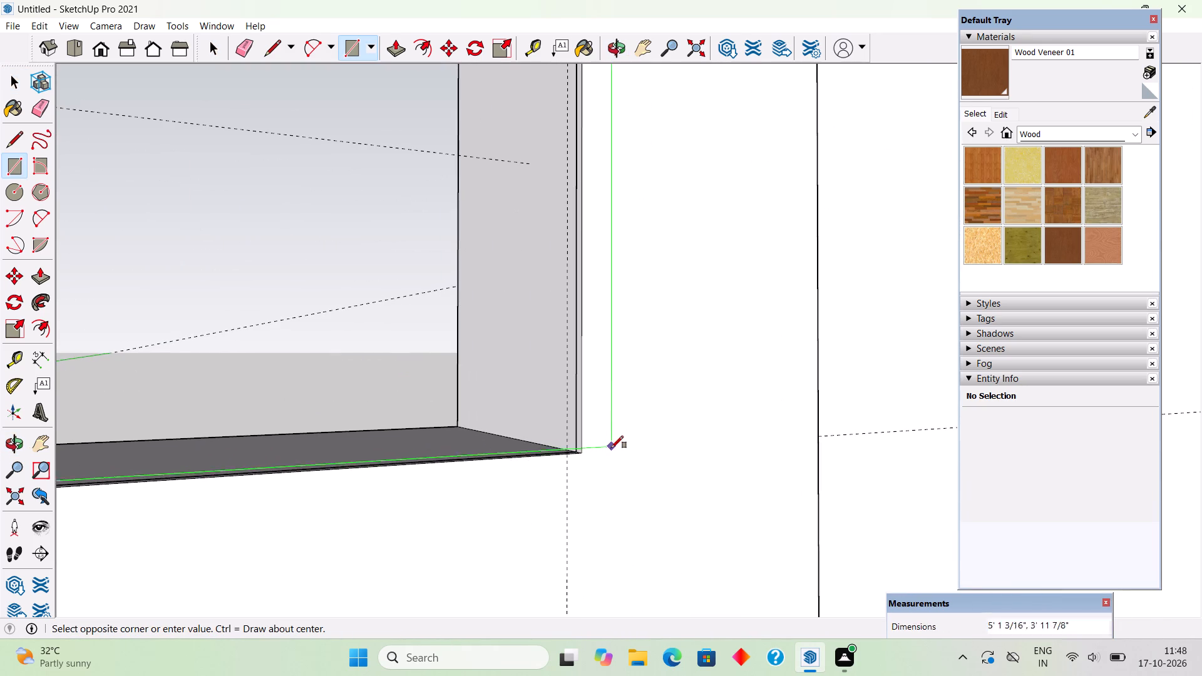
left_click(582, 451)
scroll(582, 448, "down", 9)
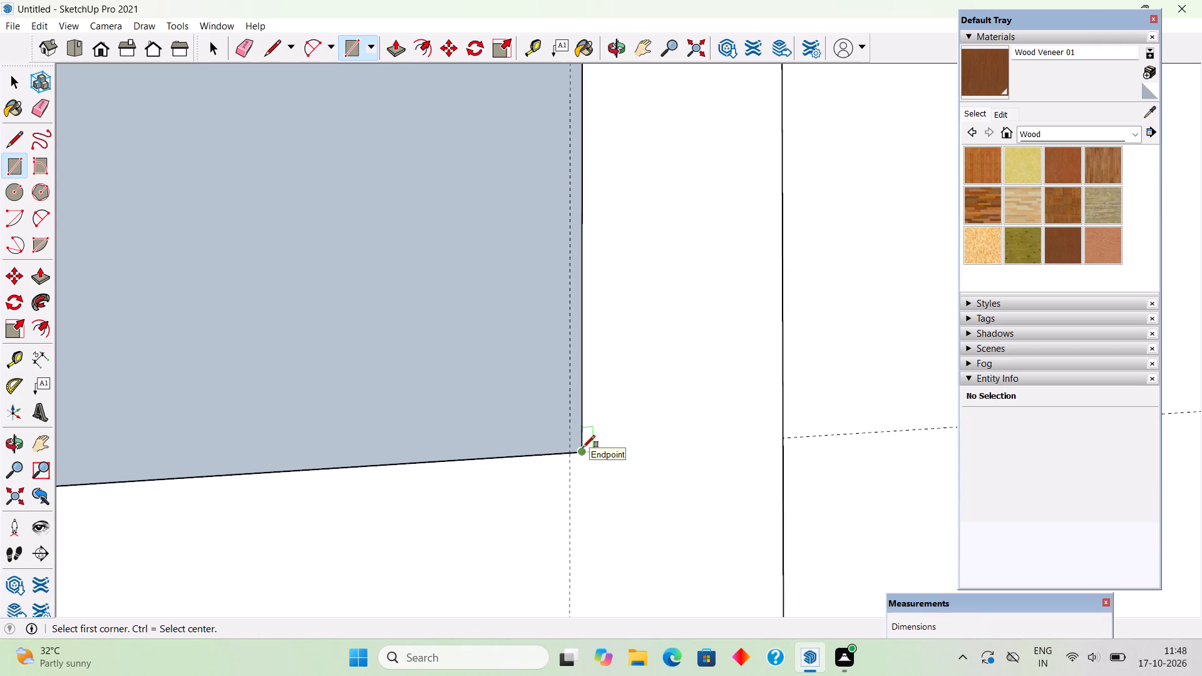
scroll(583, 448, "down", 20)
scroll(583, 448, "down", 3)
middle_click_drag(578, 448, 433, 454)
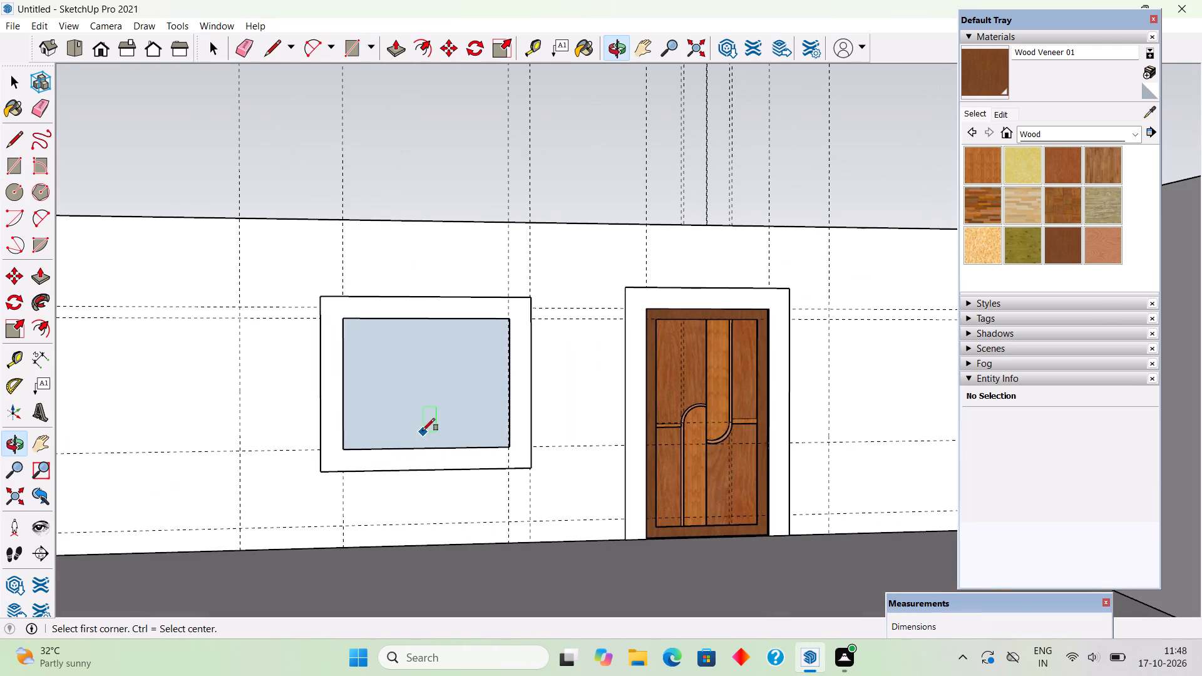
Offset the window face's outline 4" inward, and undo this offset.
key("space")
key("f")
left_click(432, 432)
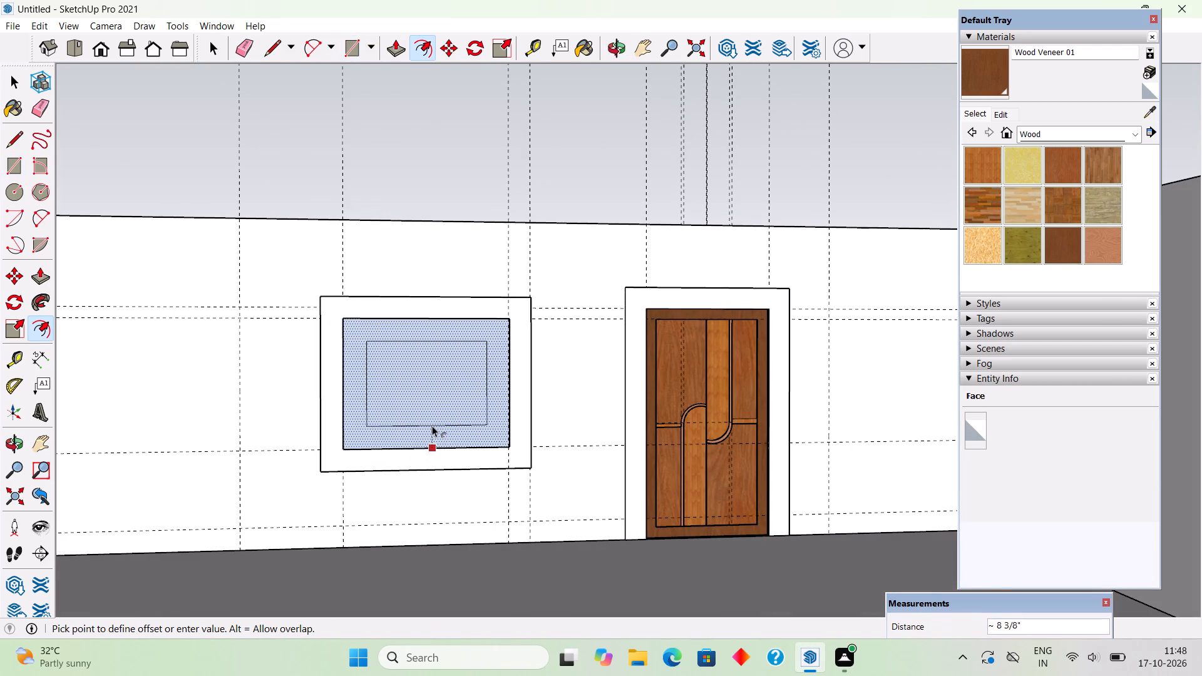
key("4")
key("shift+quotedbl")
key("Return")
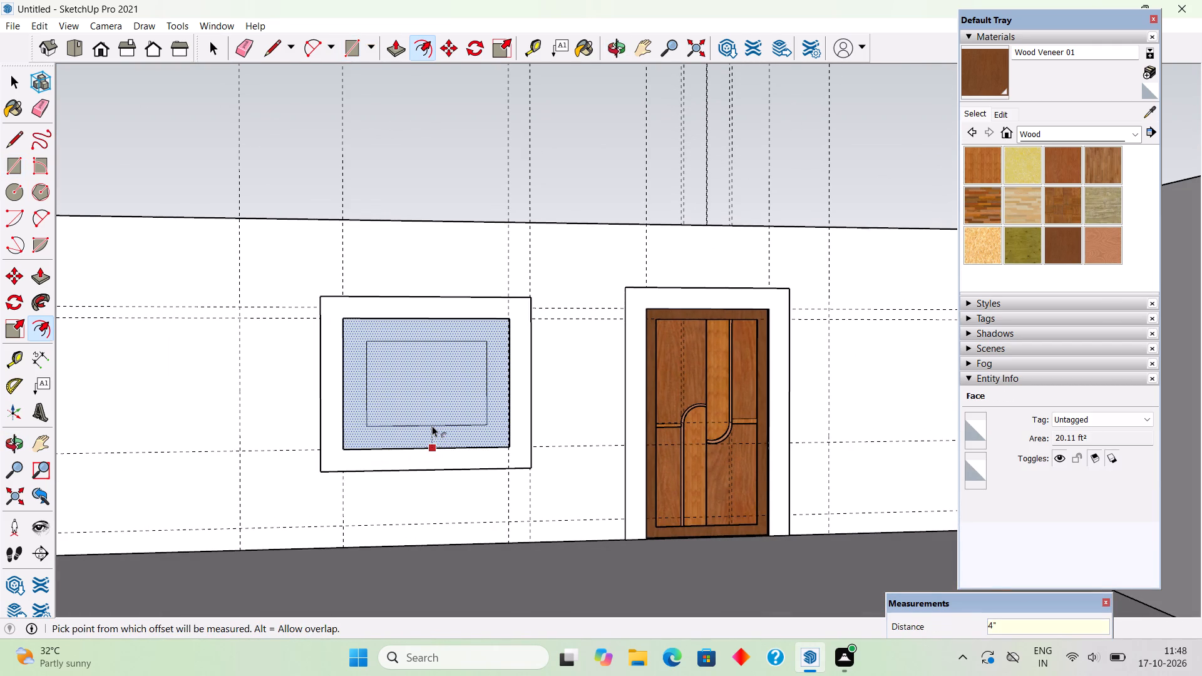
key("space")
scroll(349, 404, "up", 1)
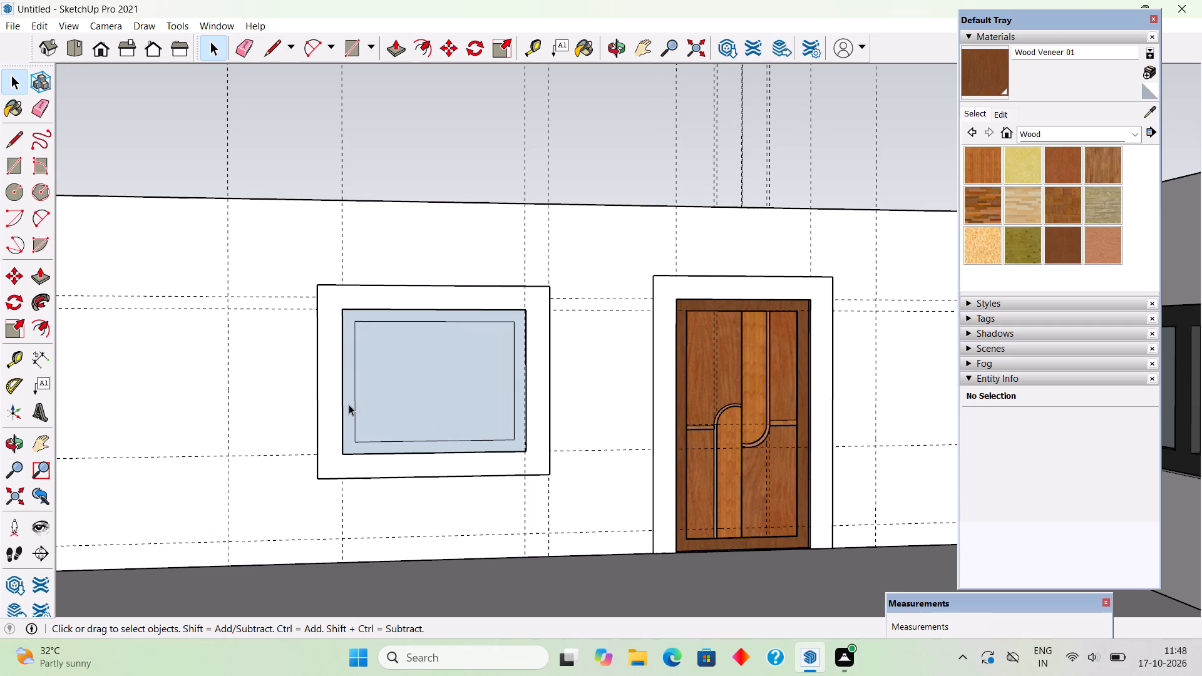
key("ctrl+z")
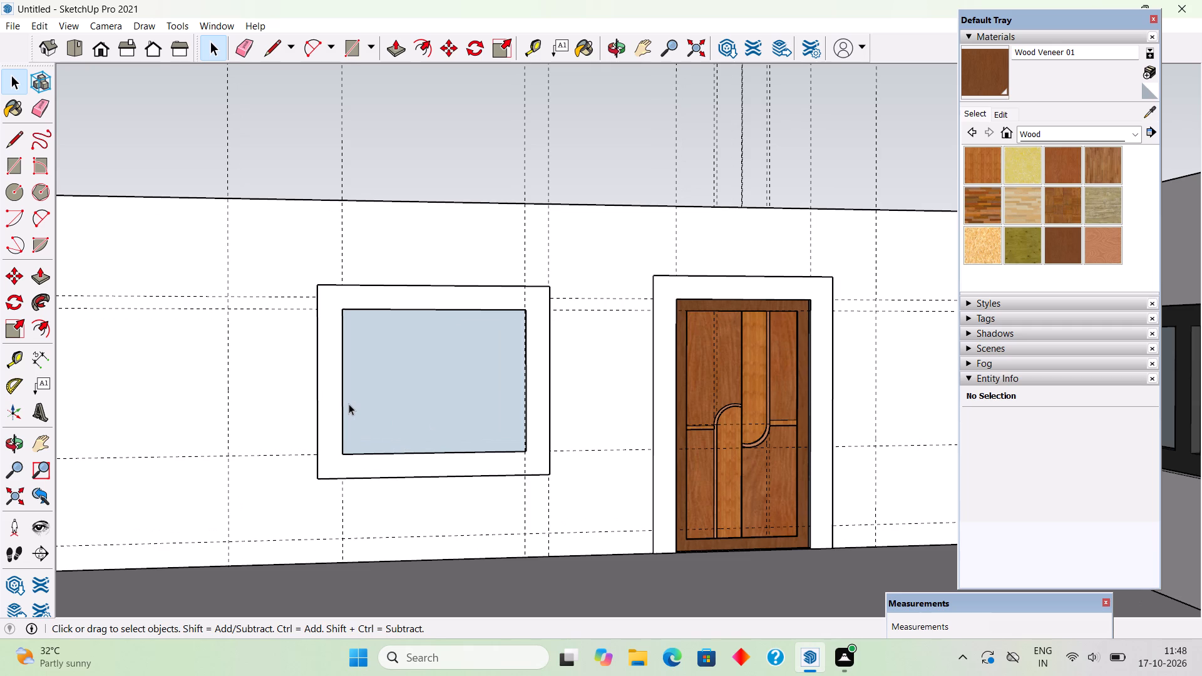
Offset the window face's outline 6" inward to form the frame.
key("f")
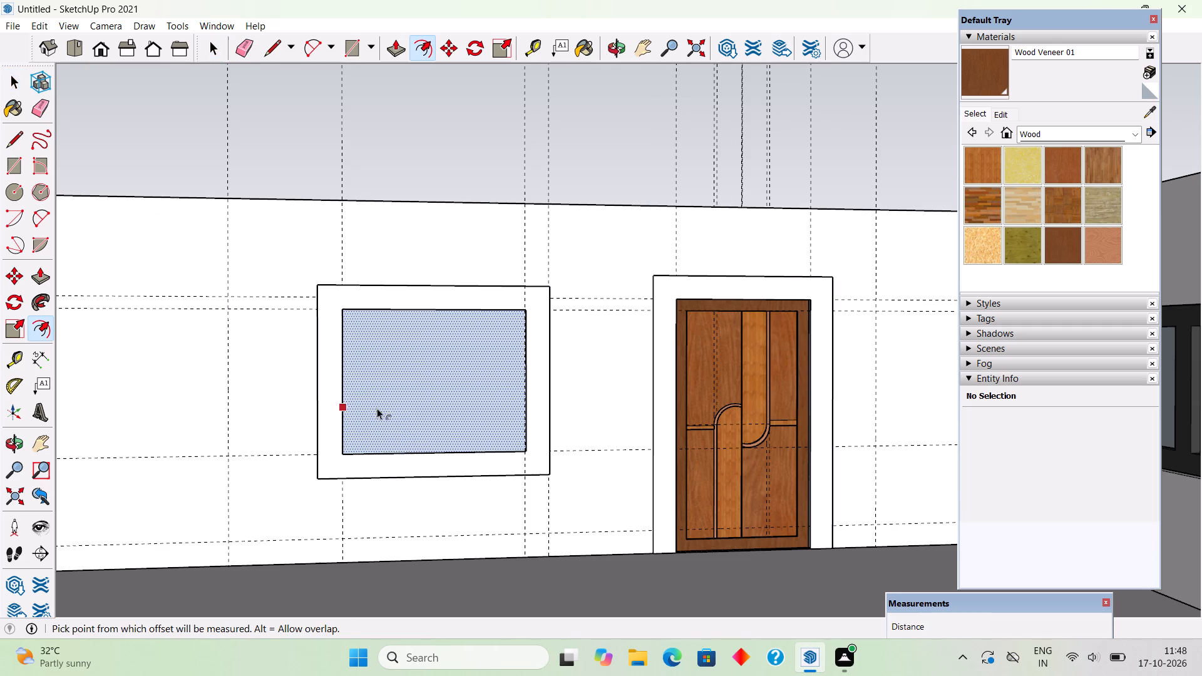
left_click(408, 439)
key("6")
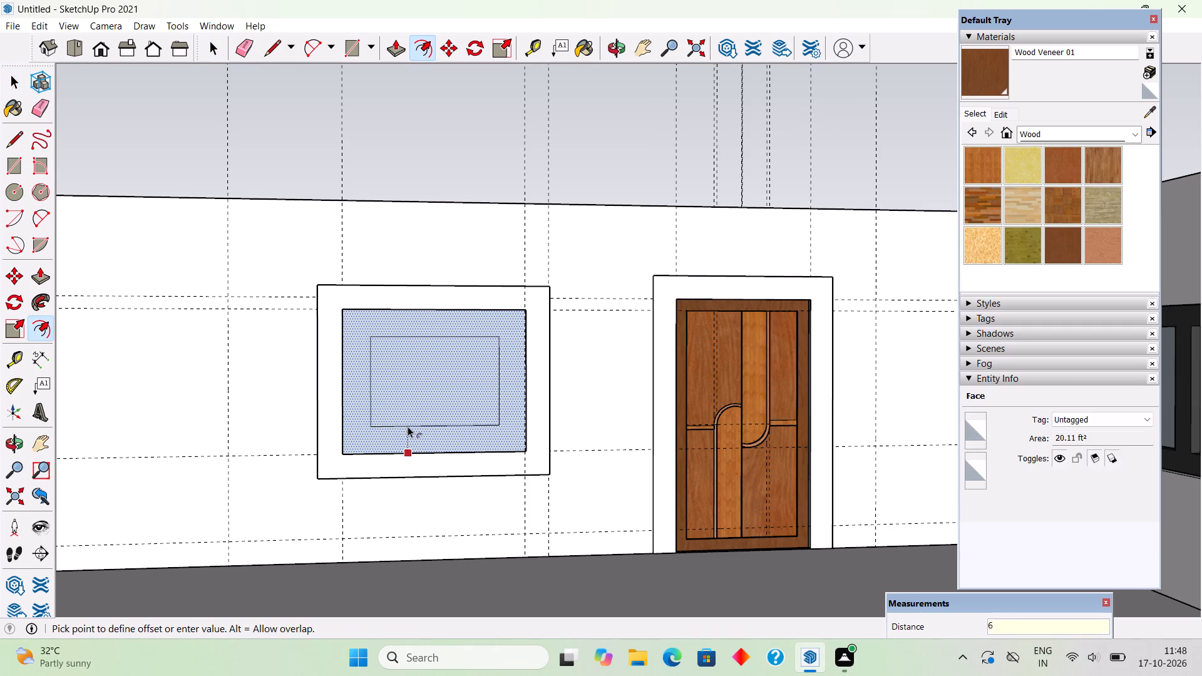
key("shift+quotedbl")
key("Return")
key("space")
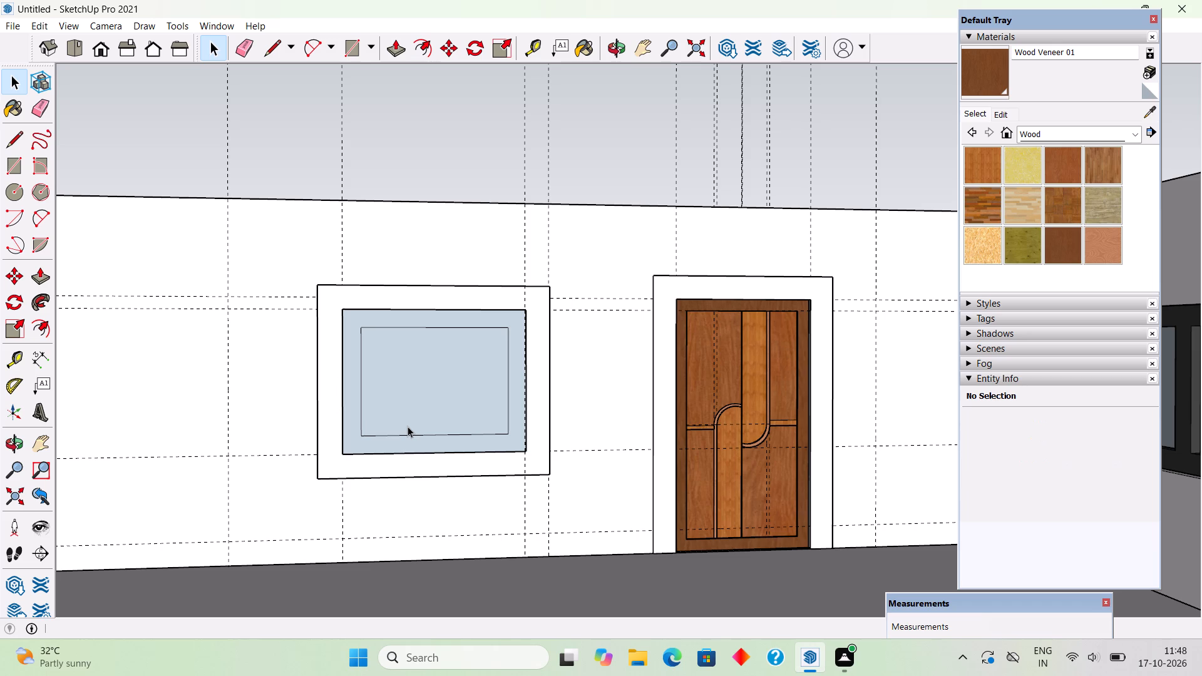
Place a vertical guide at the middle of the window frame and one guide 3" to each side of it.
type("t")
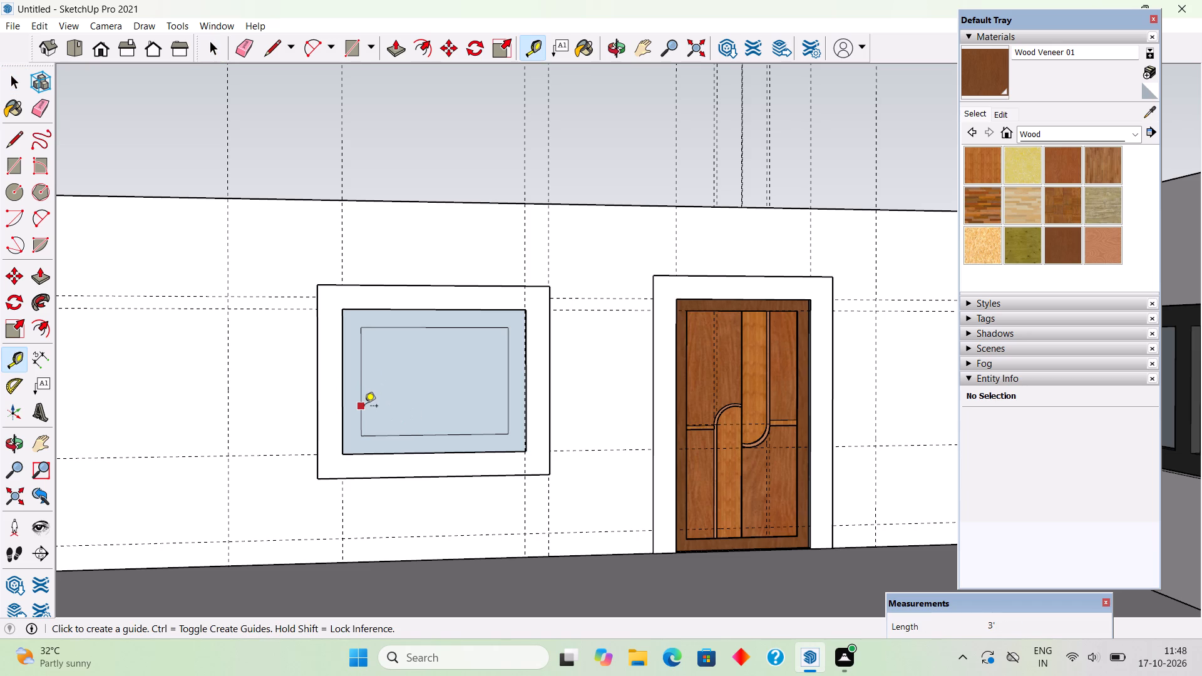
left_click(364, 407)
left_click(439, 433)
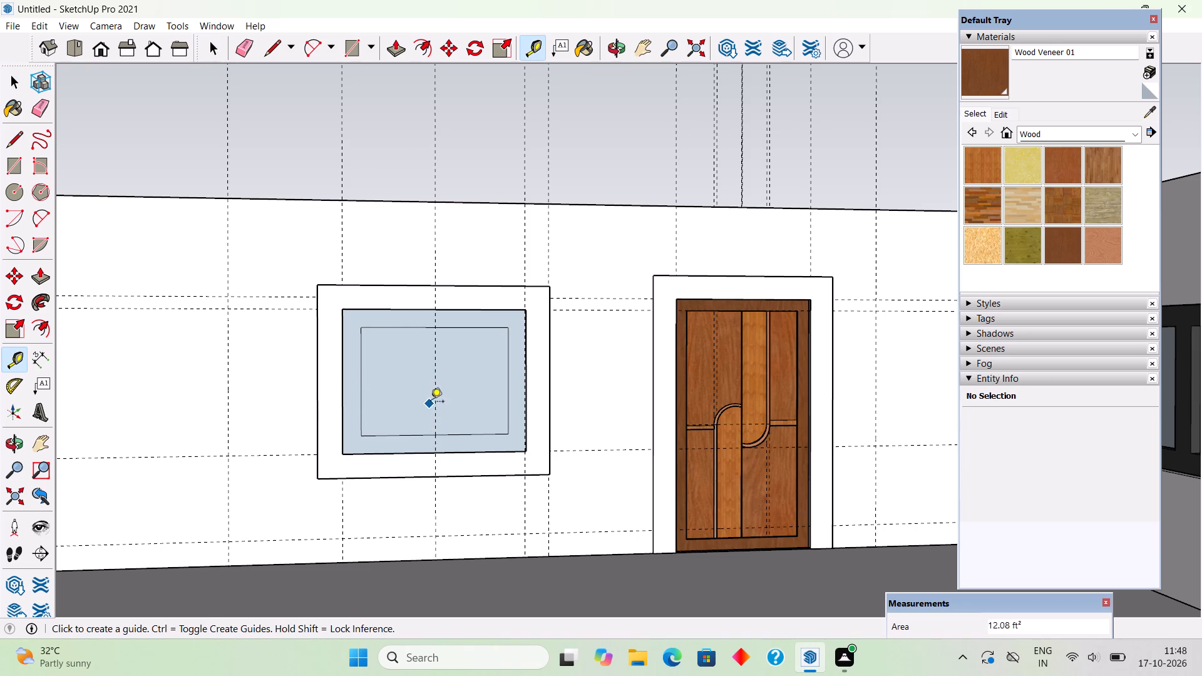
left_click(435, 396)
type("3\"")
key("Return")
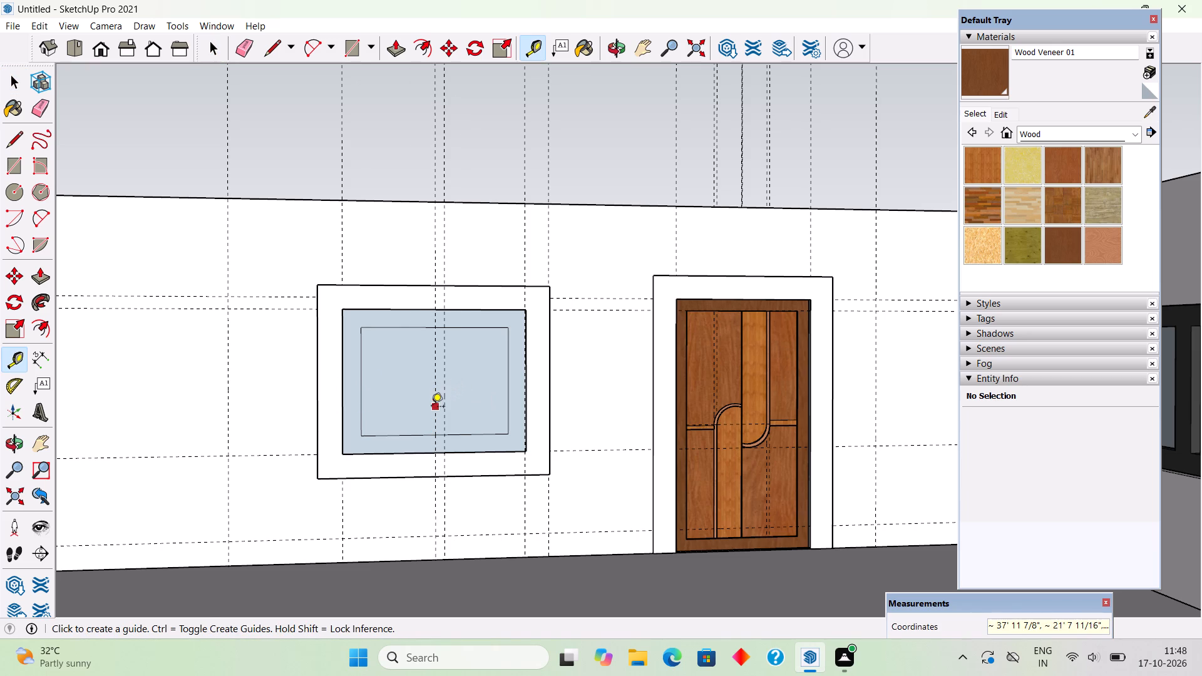
left_click(431, 407)
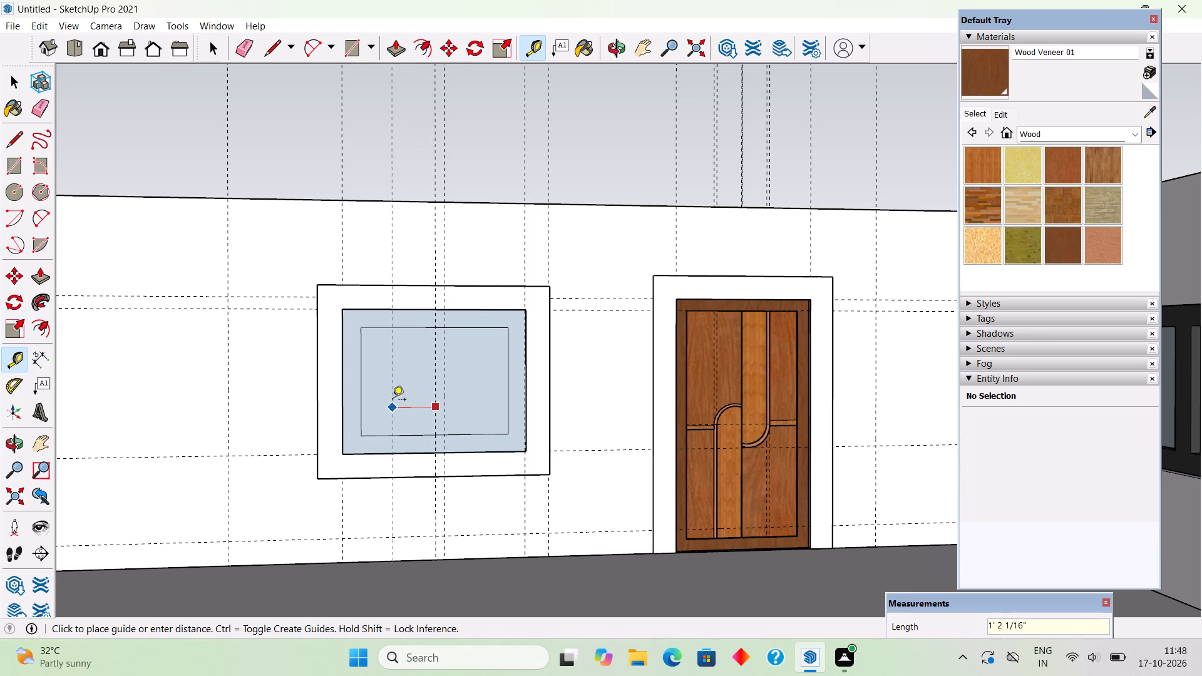
type("3\"")
key("Return")
key("space")
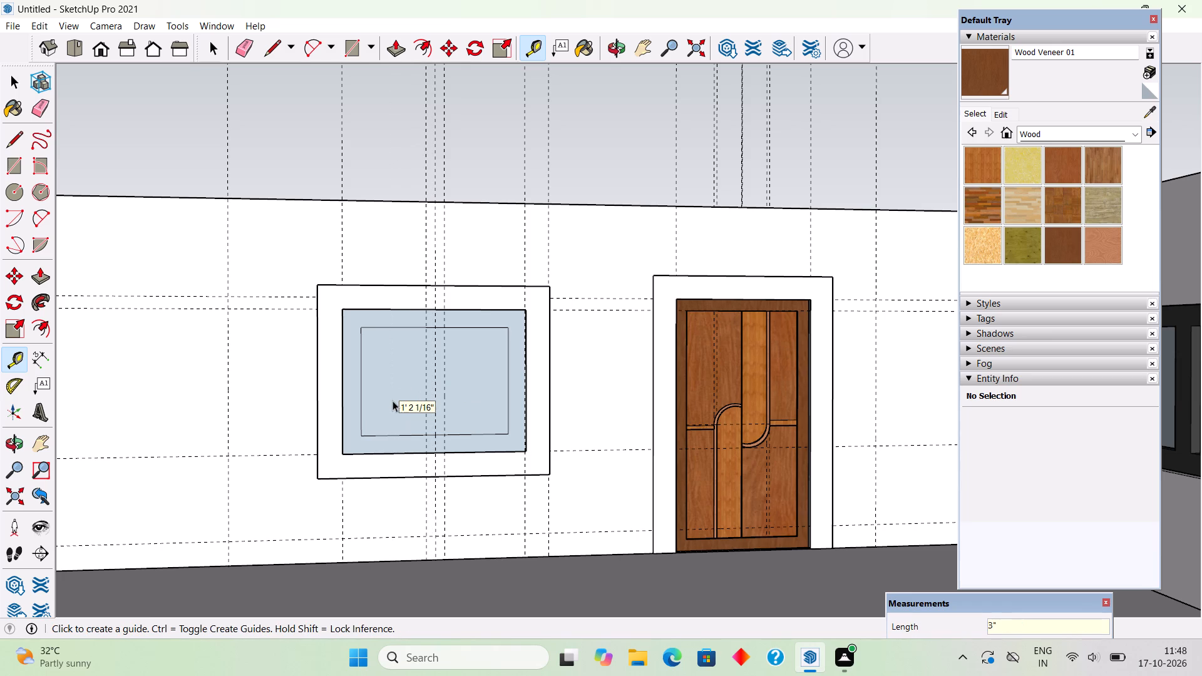
Draw the mullion's two vertical edges, 3' long, on the outer guides between the frame's upper and lower inner edges.
type("l")
scroll(428, 329, "up", 4)
left_click(429, 328)
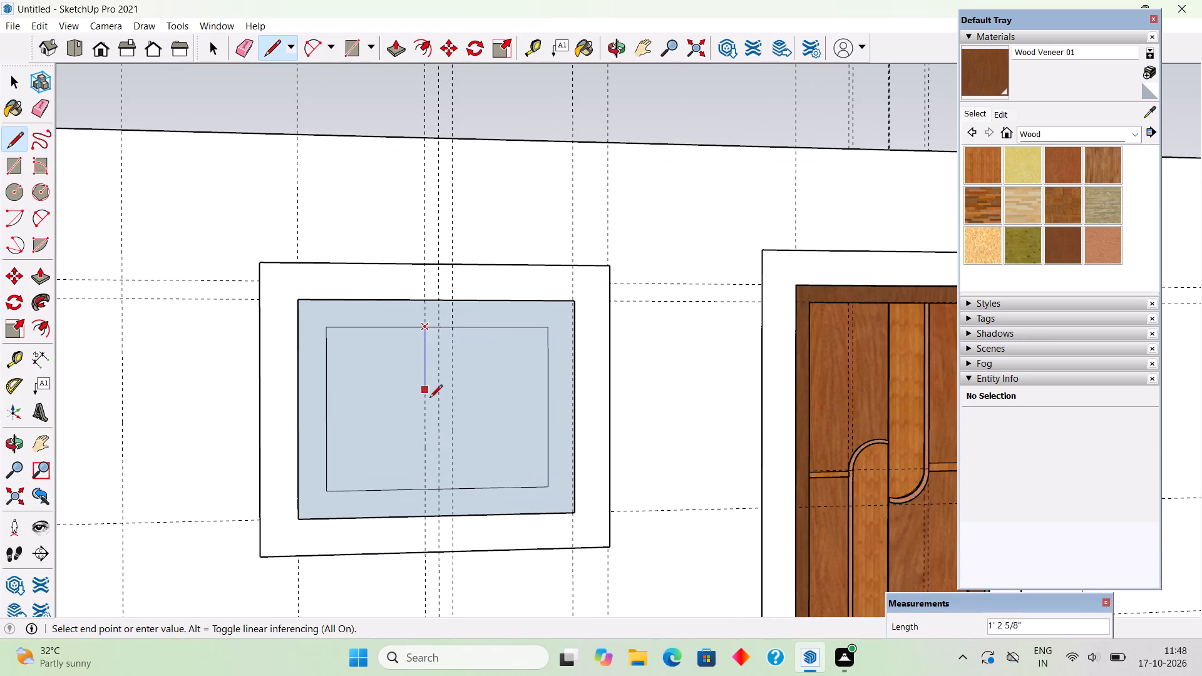
left_click(429, 489)
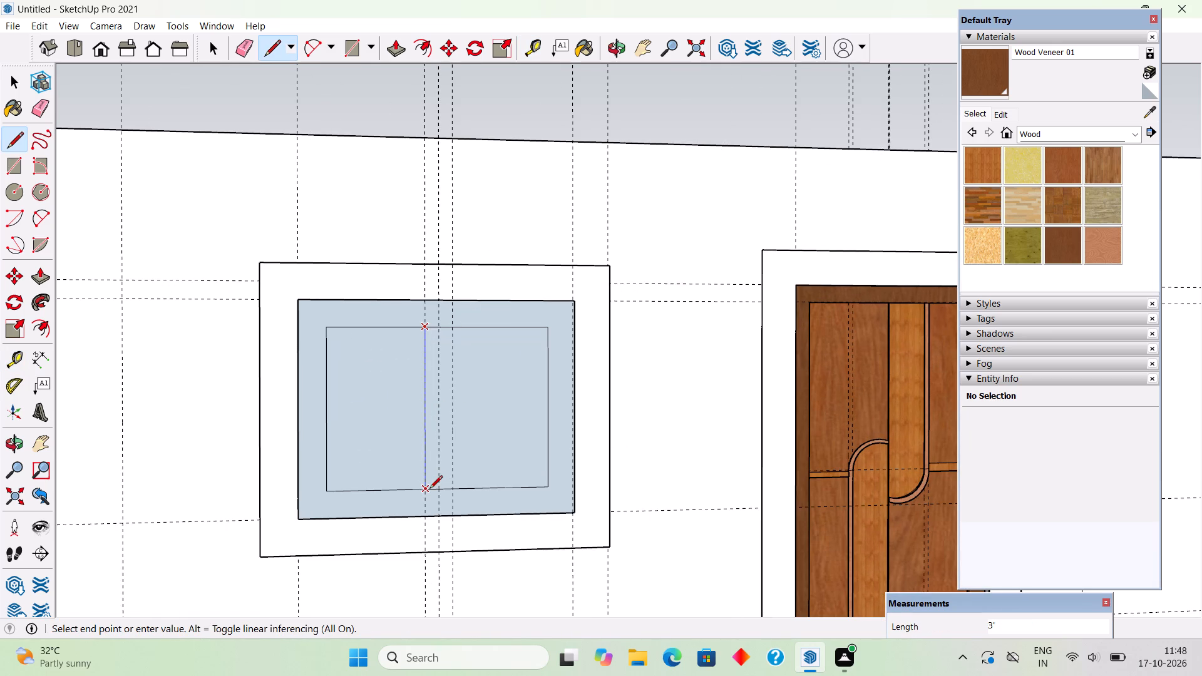
left_click(455, 328)
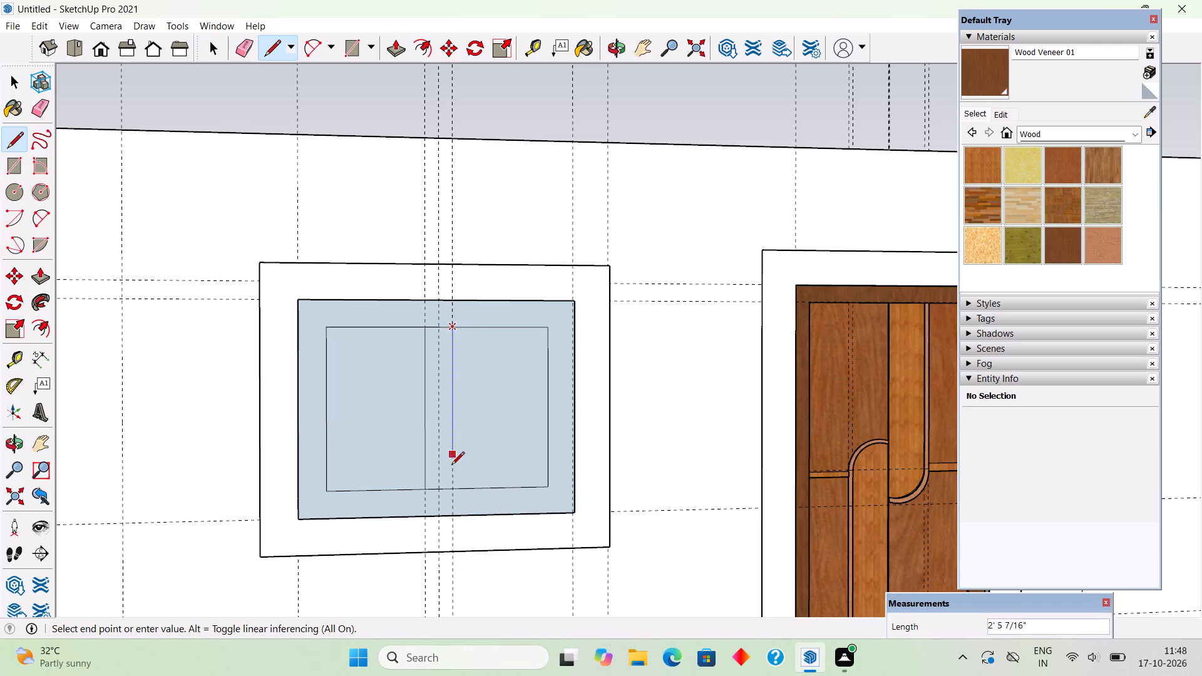
left_click(455, 492)
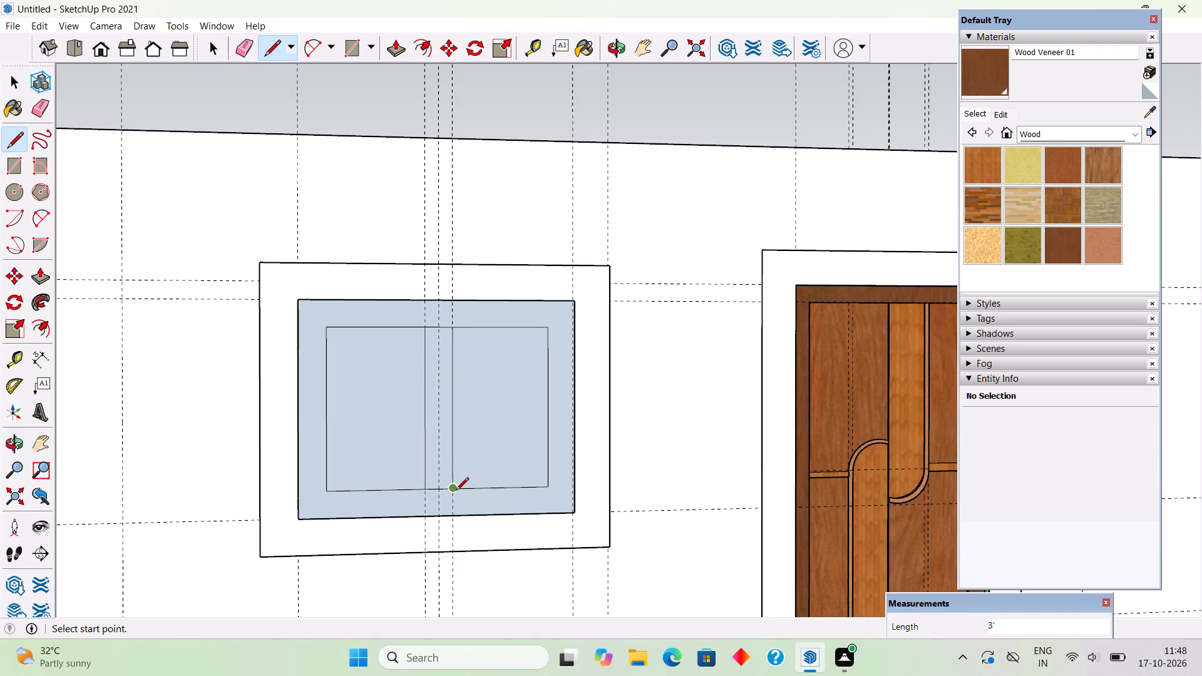
Erase the frame's inner edge segments between the two mullion edges, below and above, so the mullion joins the frame.
key("e")
left_click(447, 486)
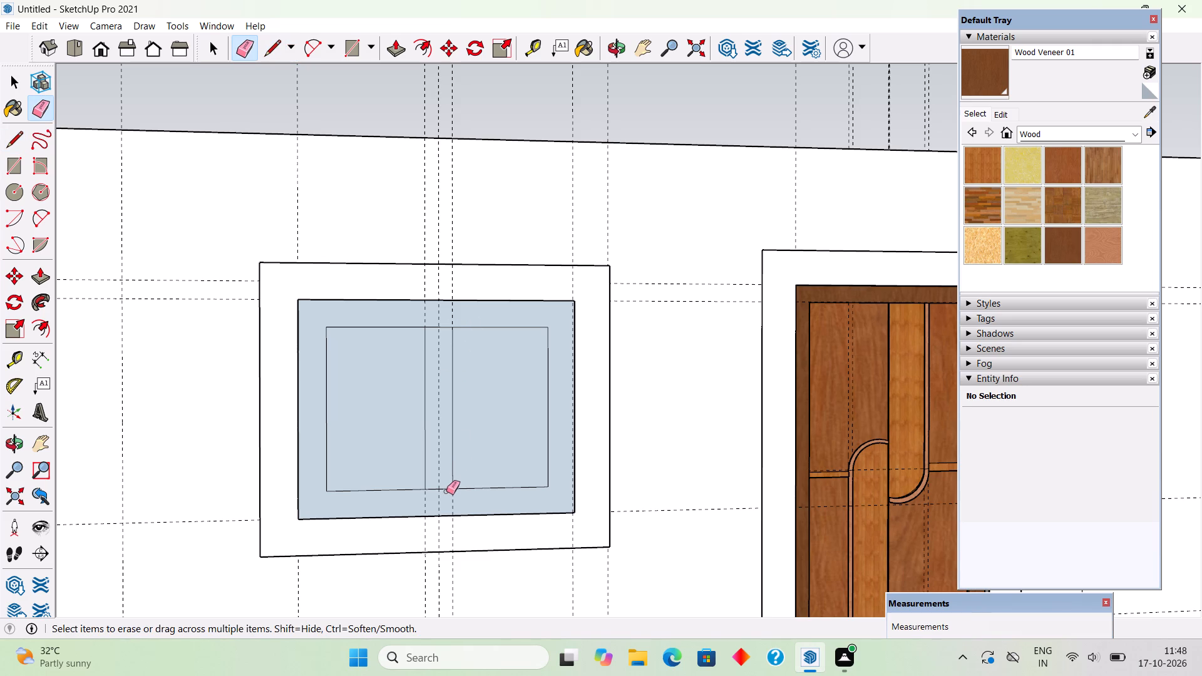
left_click(446, 491)
left_click(442, 490)
left_click(441, 327)
Delete the two pane faces on either side of the mullion to open up the window.
key("space")
left_click(472, 389)
key("Delete")
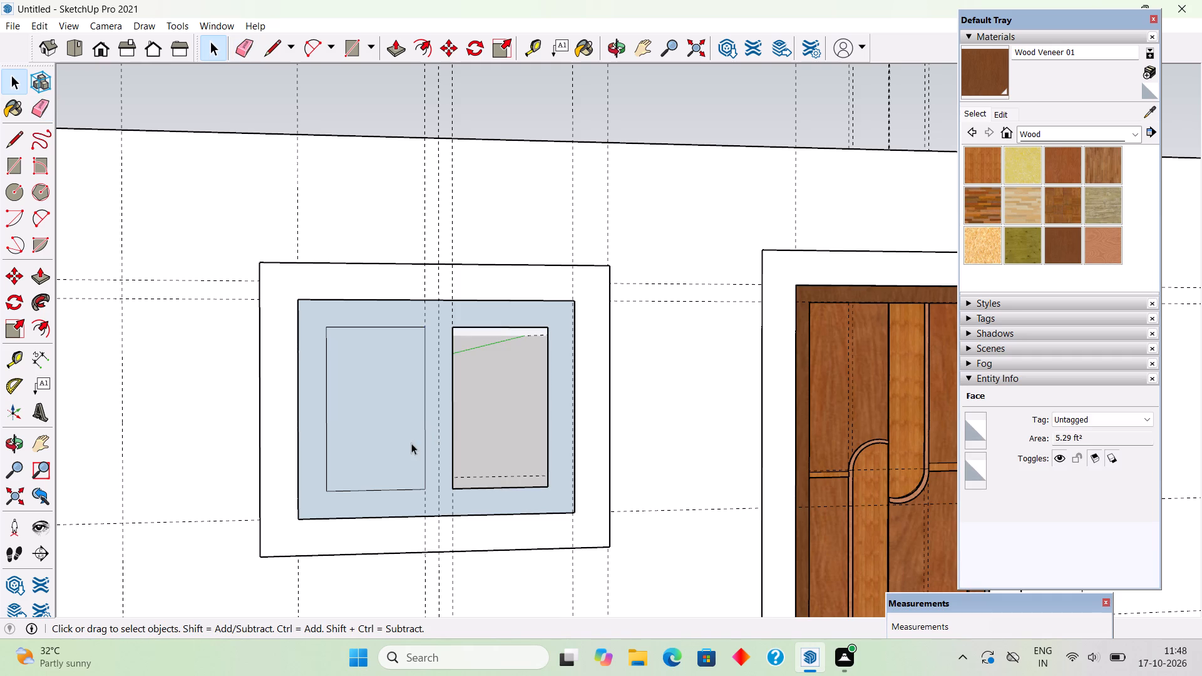
left_click(411, 443)
key("Delete")
Push/Pull the window frame and mullion face out 4".
key("p")
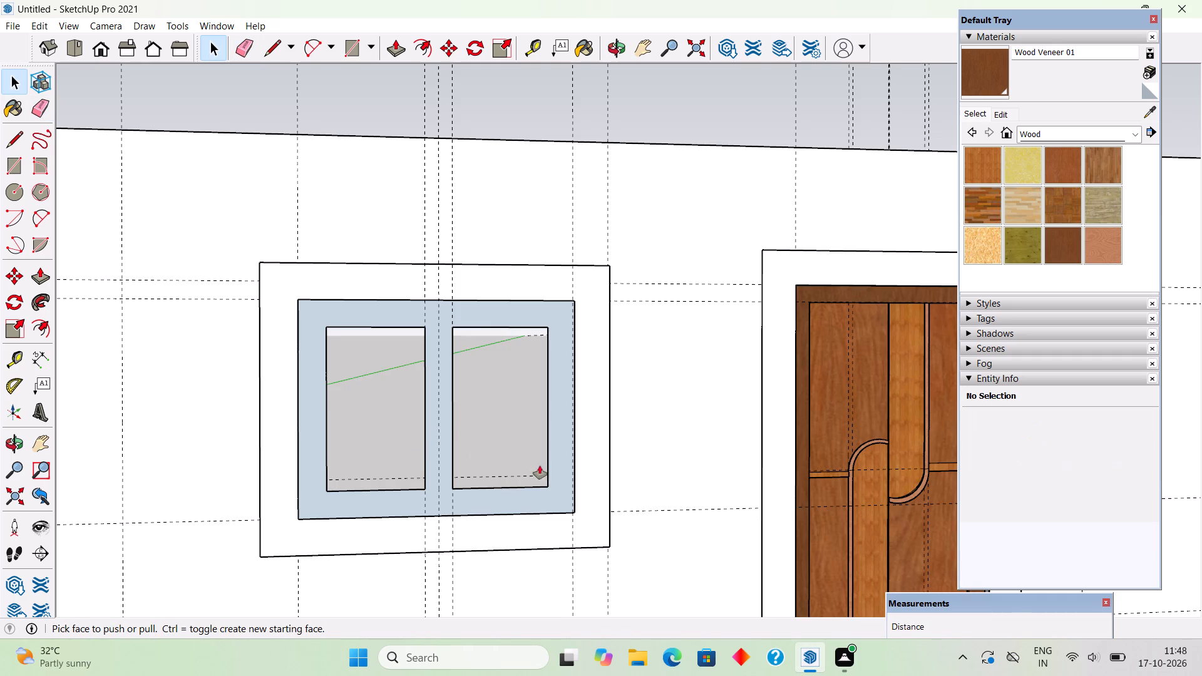
left_click(557, 458)
key("1")
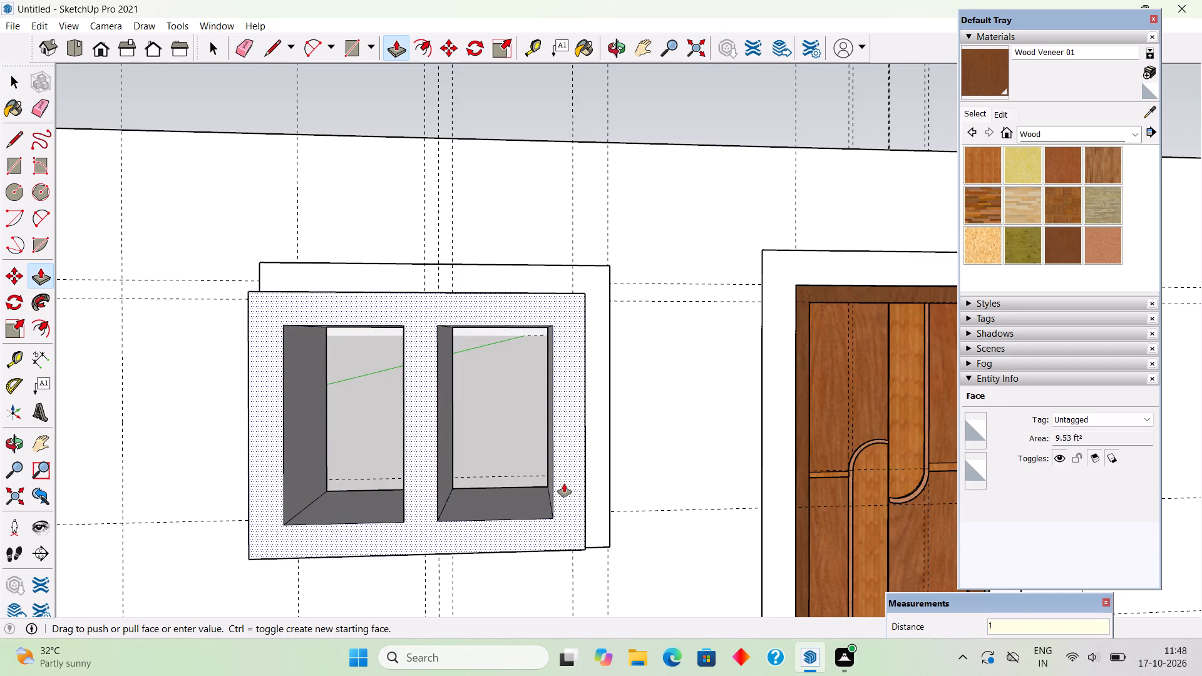
key("BackSpace")
type("4\"")
key("Return")
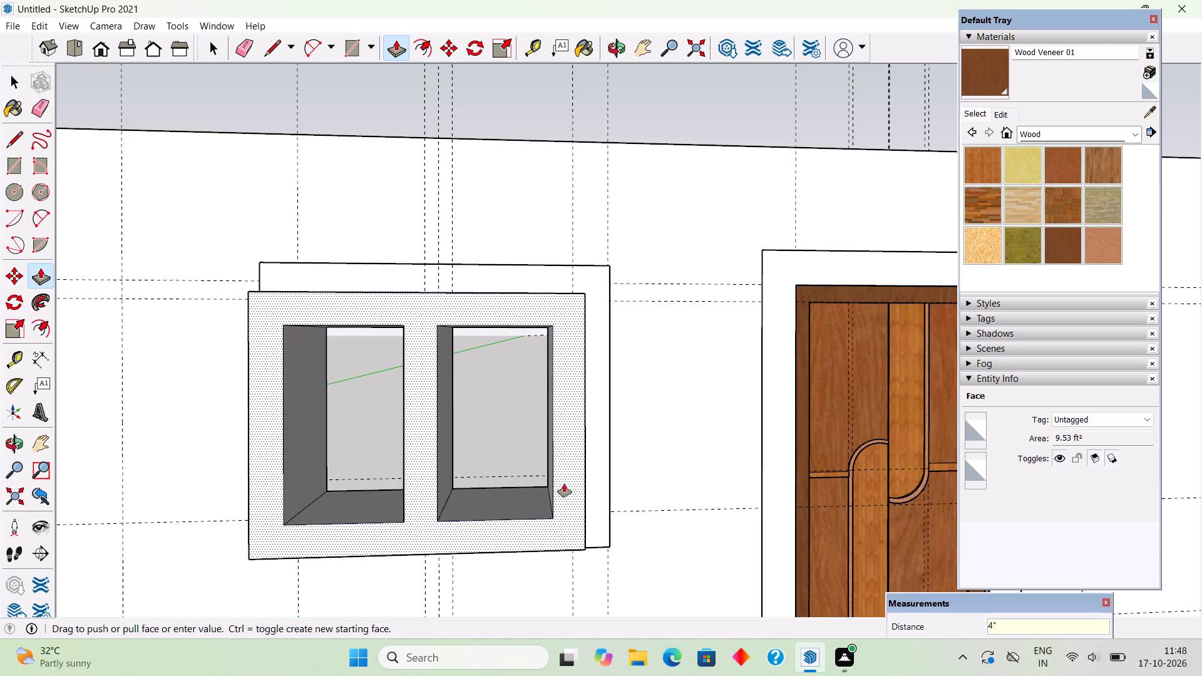
Make the whole extruded window frame a group.
key("space")
triple_click(564, 484)
right_click(564, 484)
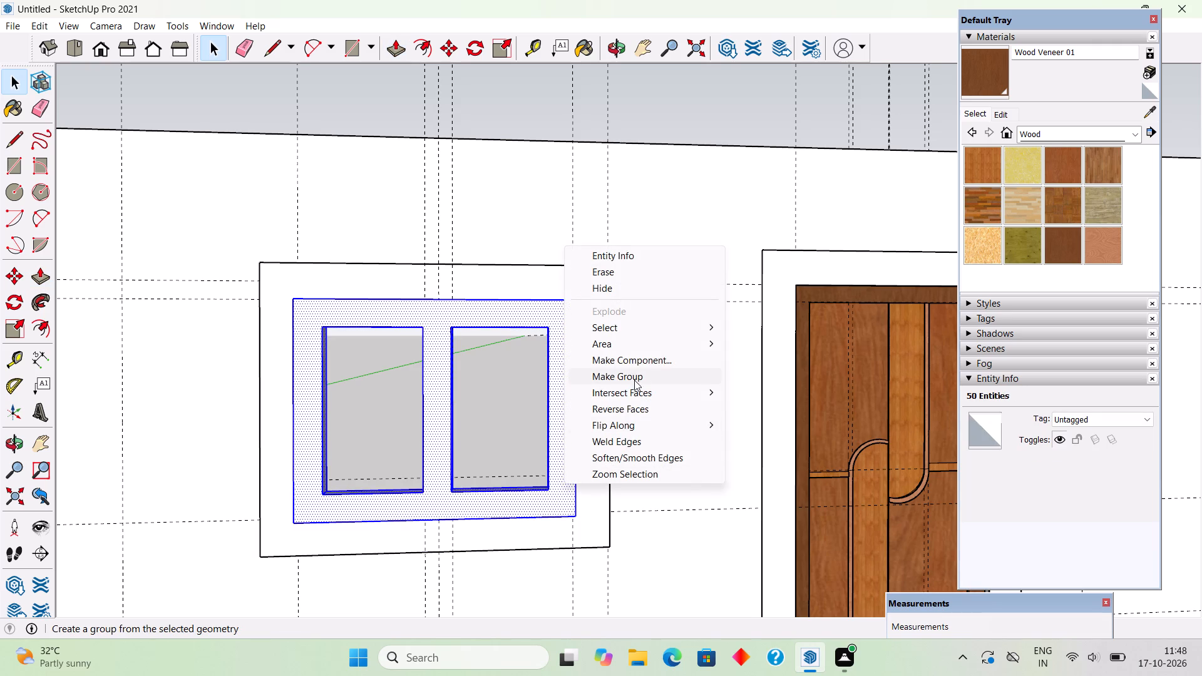
left_click(634, 376)
Move the frame group back into the wall opening so its front sits flush with the surround.
scroll(458, 322, "down", 5)
middle_click_drag(470, 456, 748, 468)
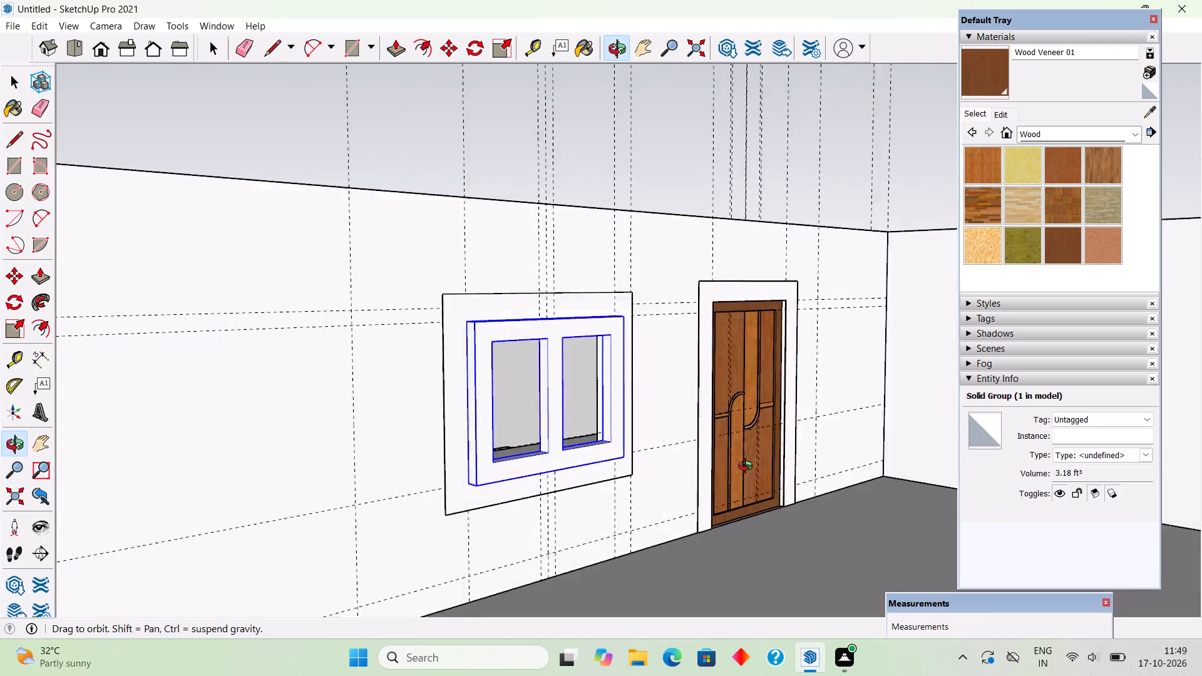
middle_click_drag(748, 468, 768, 463)
scroll(609, 472, "up", 5)
scroll(669, 423, "up", 5)
key("m")
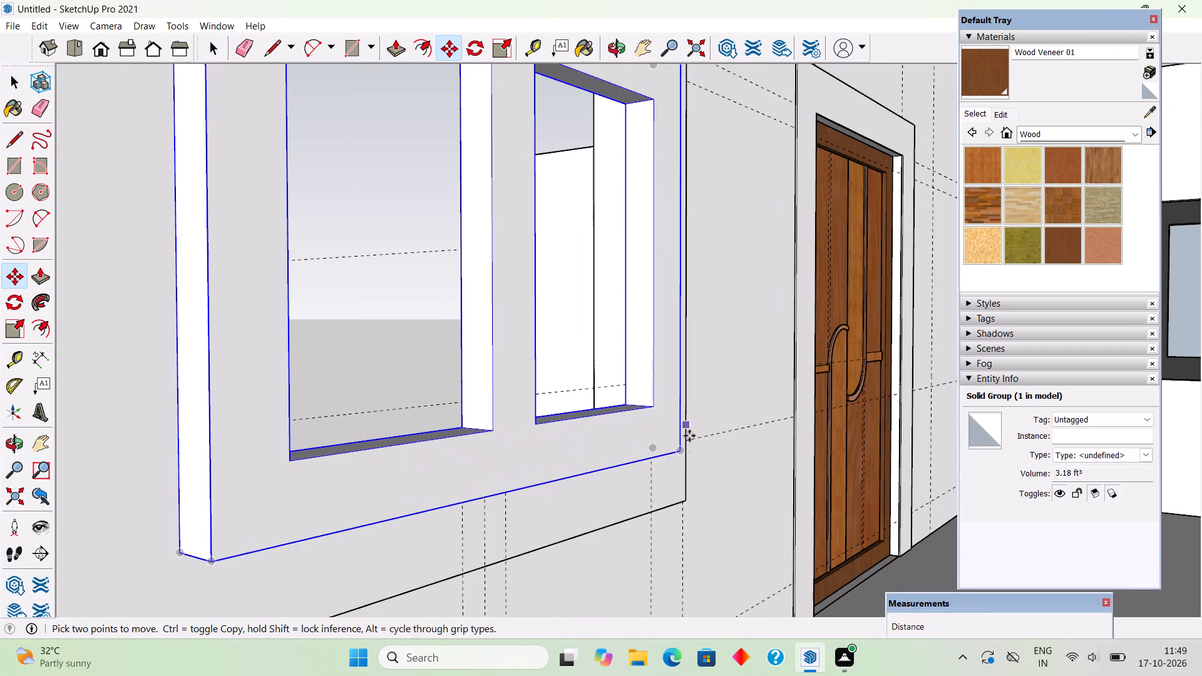
left_click(686, 453)
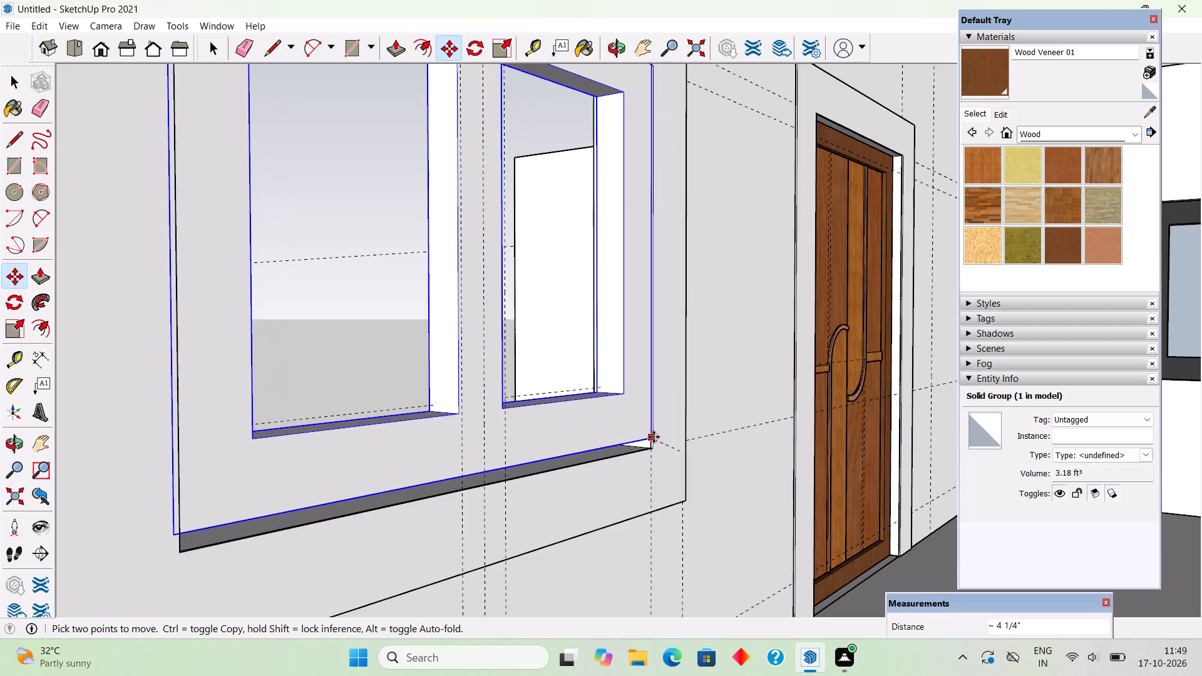
left_click(652, 444)
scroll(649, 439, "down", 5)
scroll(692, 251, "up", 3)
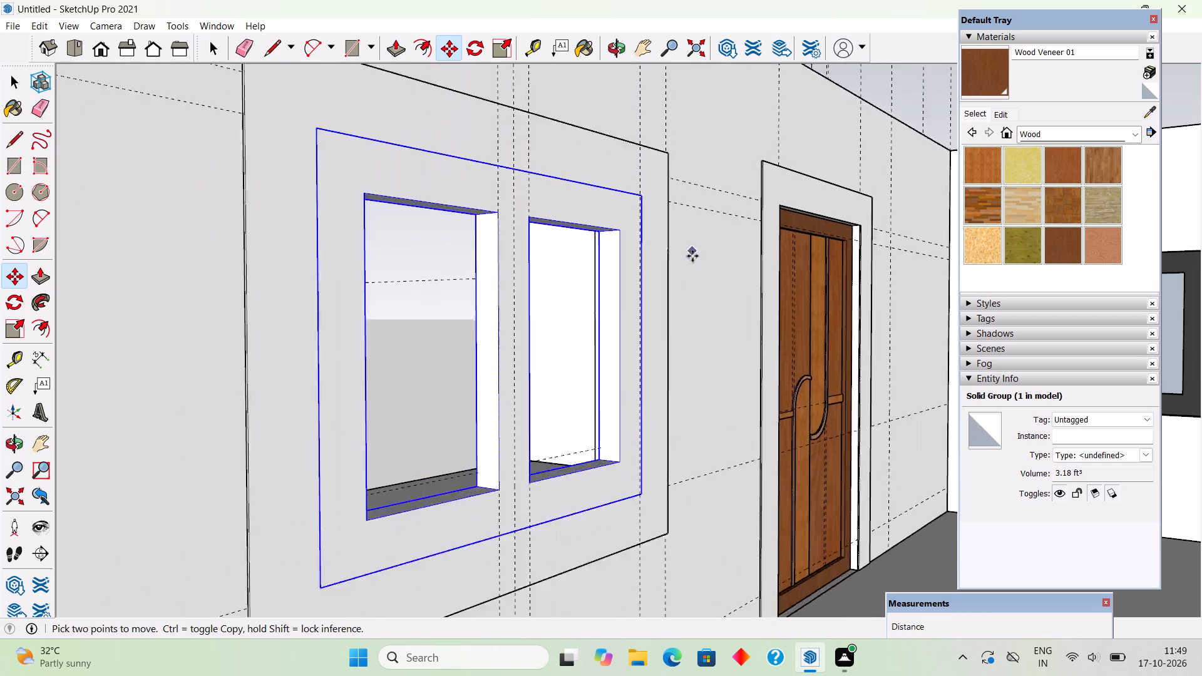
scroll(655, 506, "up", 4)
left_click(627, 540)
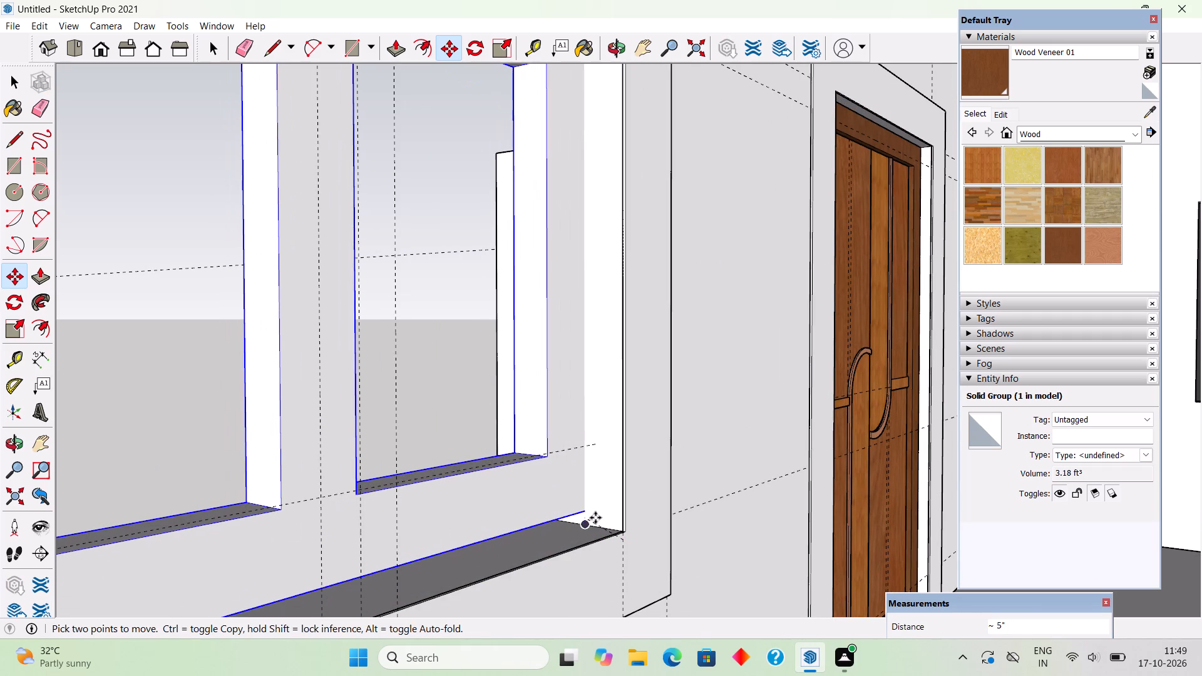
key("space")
Move the frame group 2" deeper into the wall opening, starting from its lower corner nearest the door.
middle_click_drag(567, 523, 456, 502)
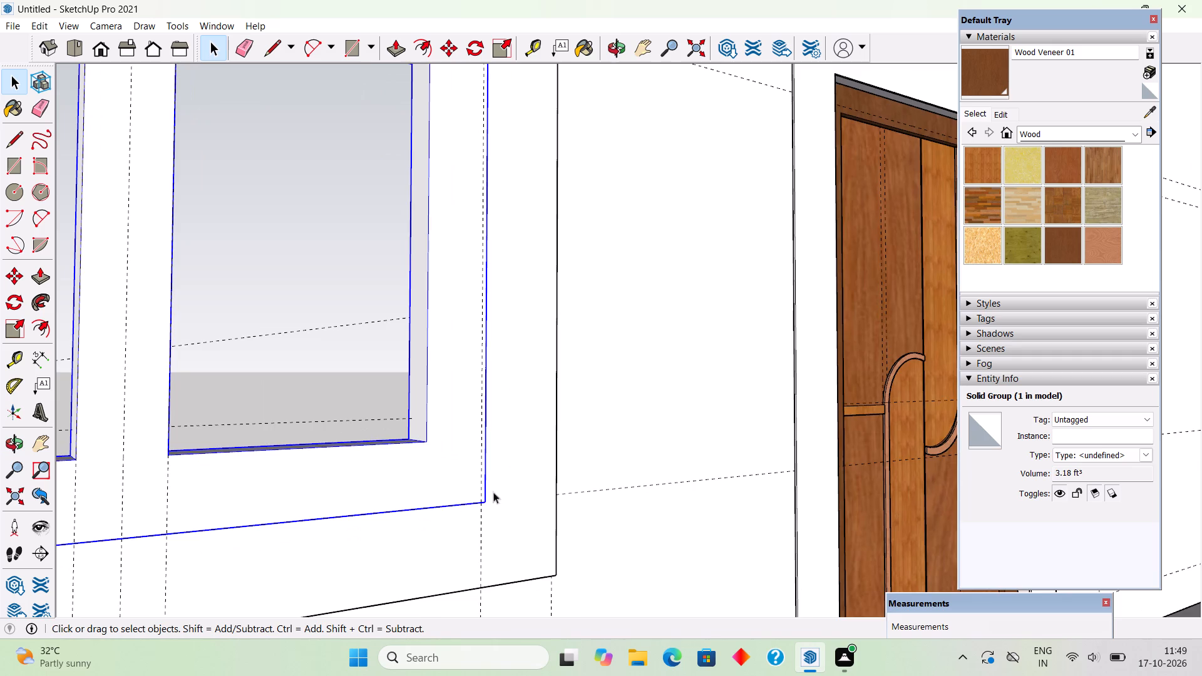
scroll(520, 494, "up", 10)
key("m")
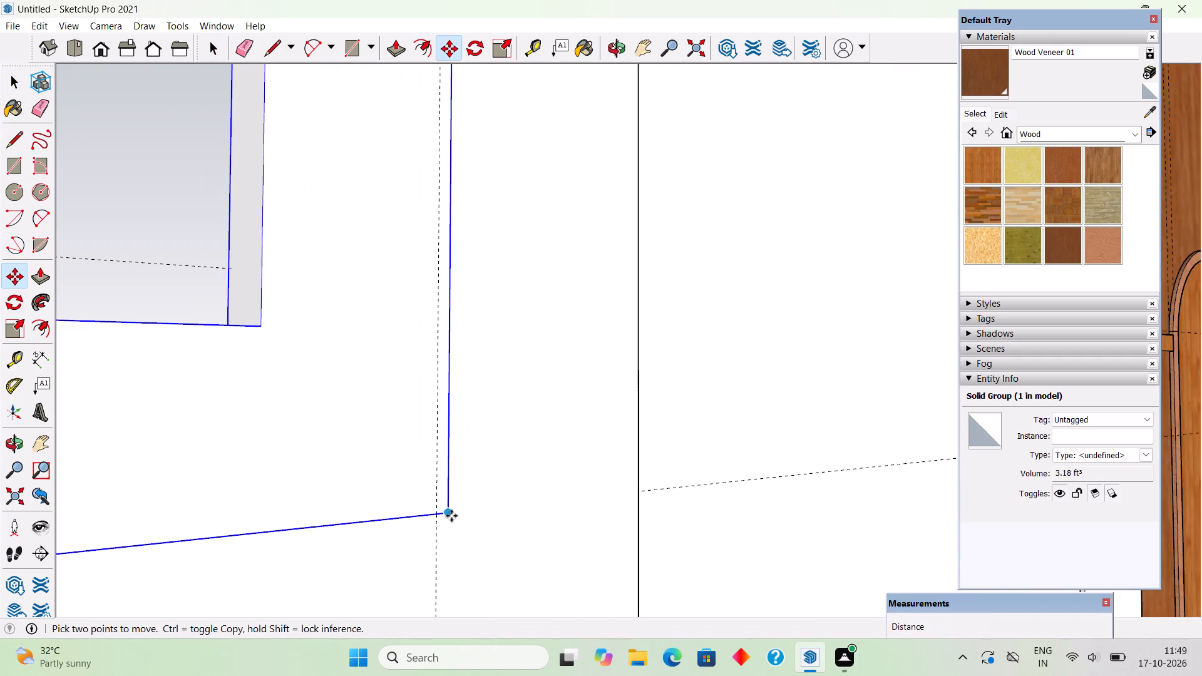
left_click(451, 516)
middle_click_drag(408, 466, 464, 572)
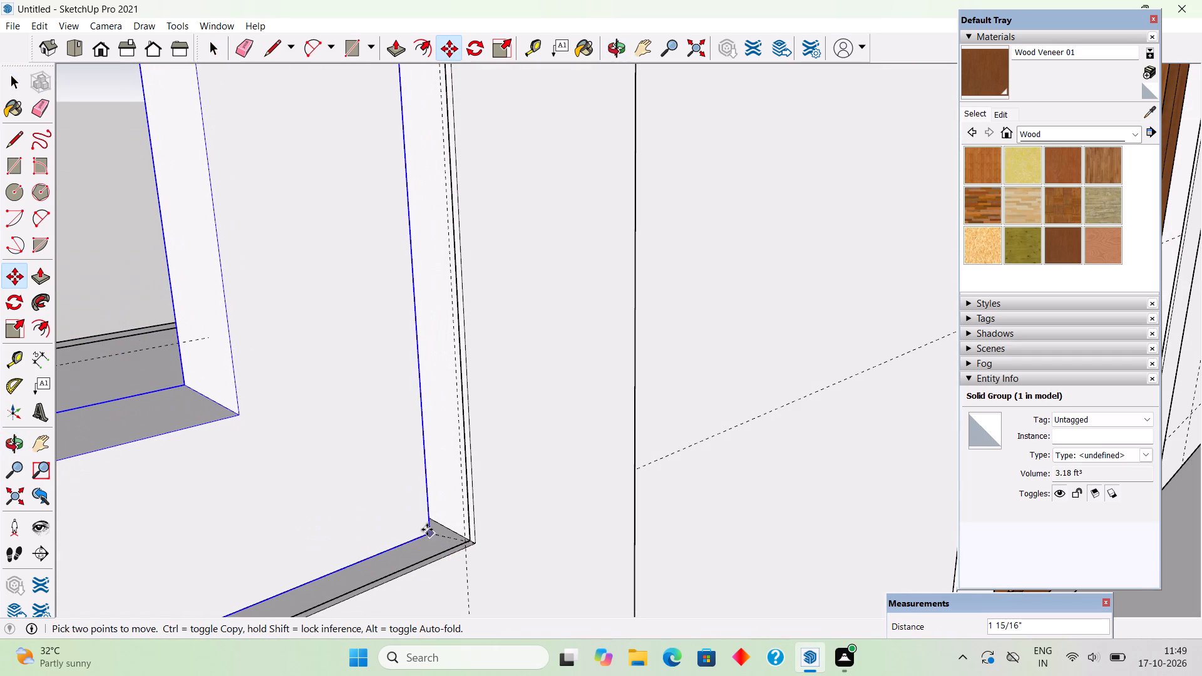
key("3")
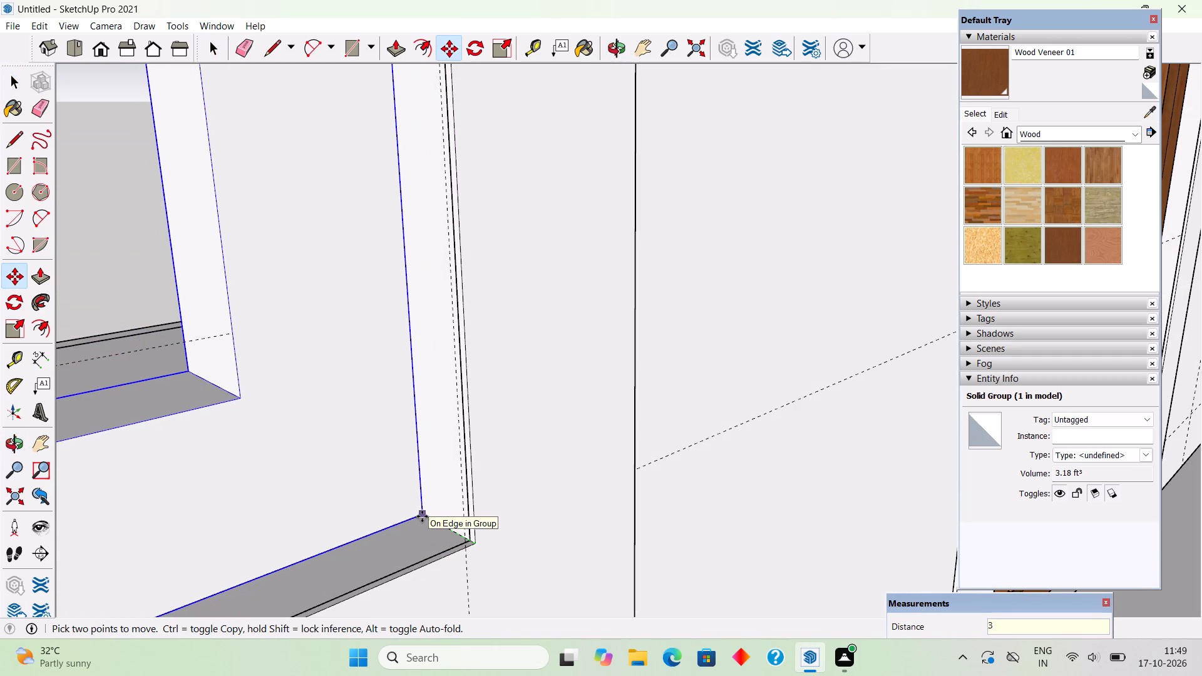
key("BackSpace")
type("2\"")
key("Return")
key("space")
scroll(422, 516, "down", 4)
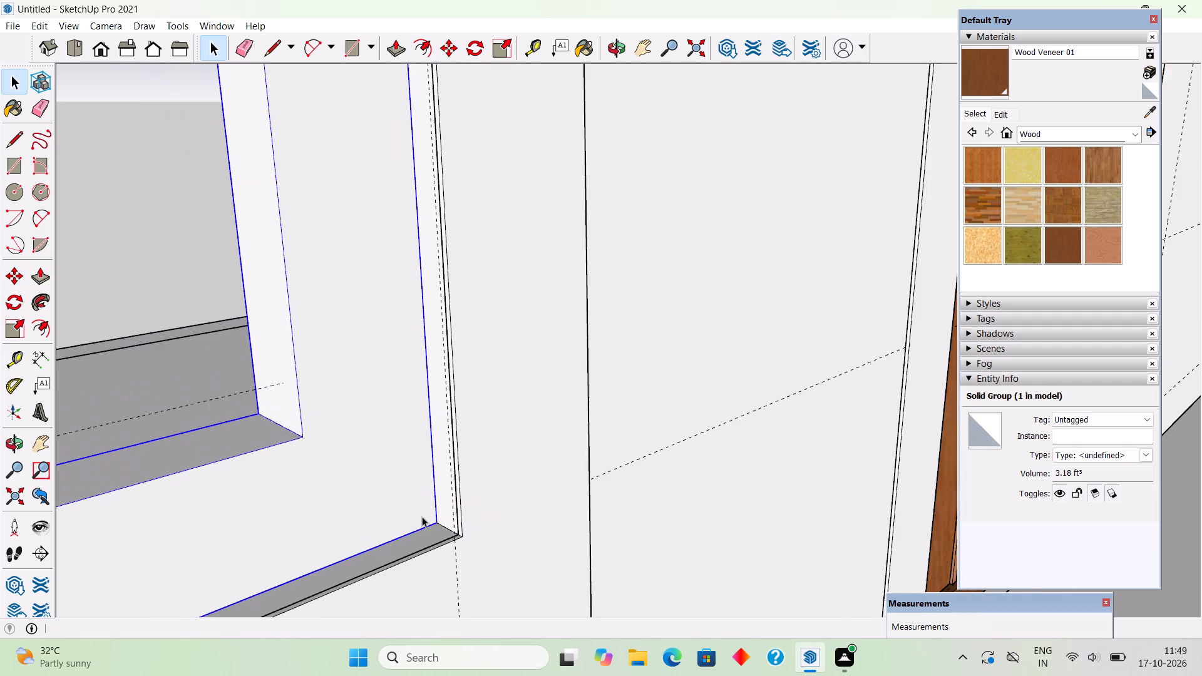
scroll(422, 516, "down", 11)
left_click(257, 294)
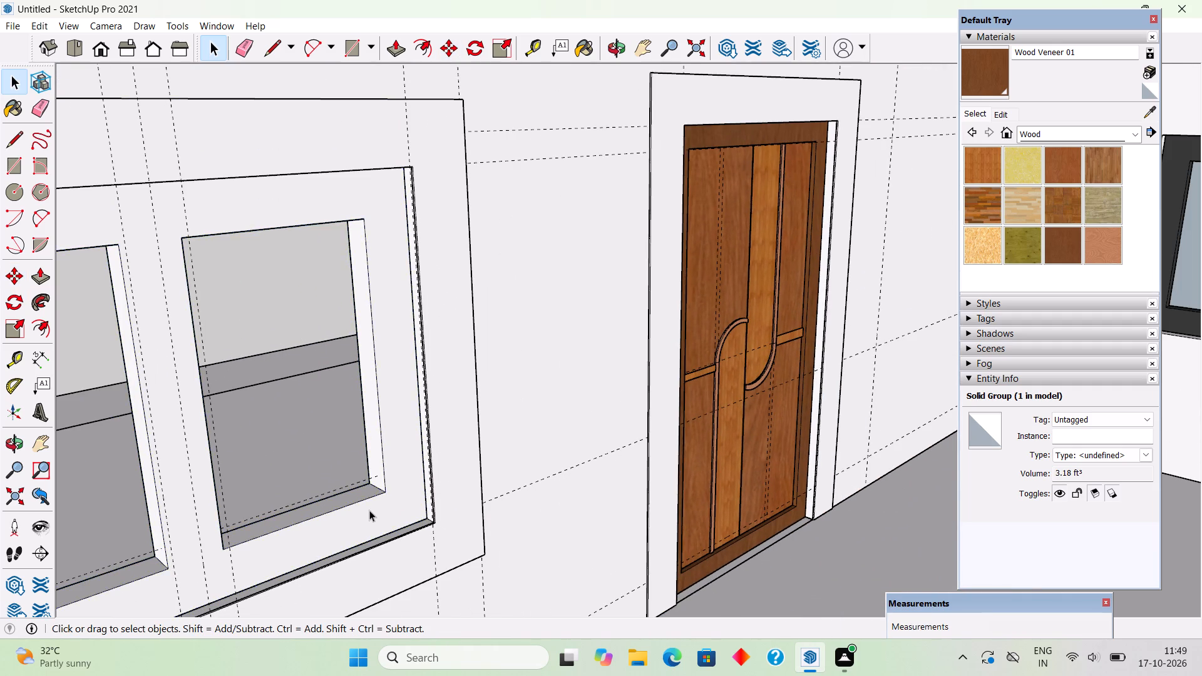
Draw a rectangle filling the frame opening farther from the door as a pane.
scroll(369, 510, "down", 7)
middle_click_drag(347, 540, 290, 504)
scroll(290, 504, "down", 8)
middle_click_drag(245, 515, 148, 465)
scroll(148, 465, "up", 6)
scroll(272, 295, "up", 7)
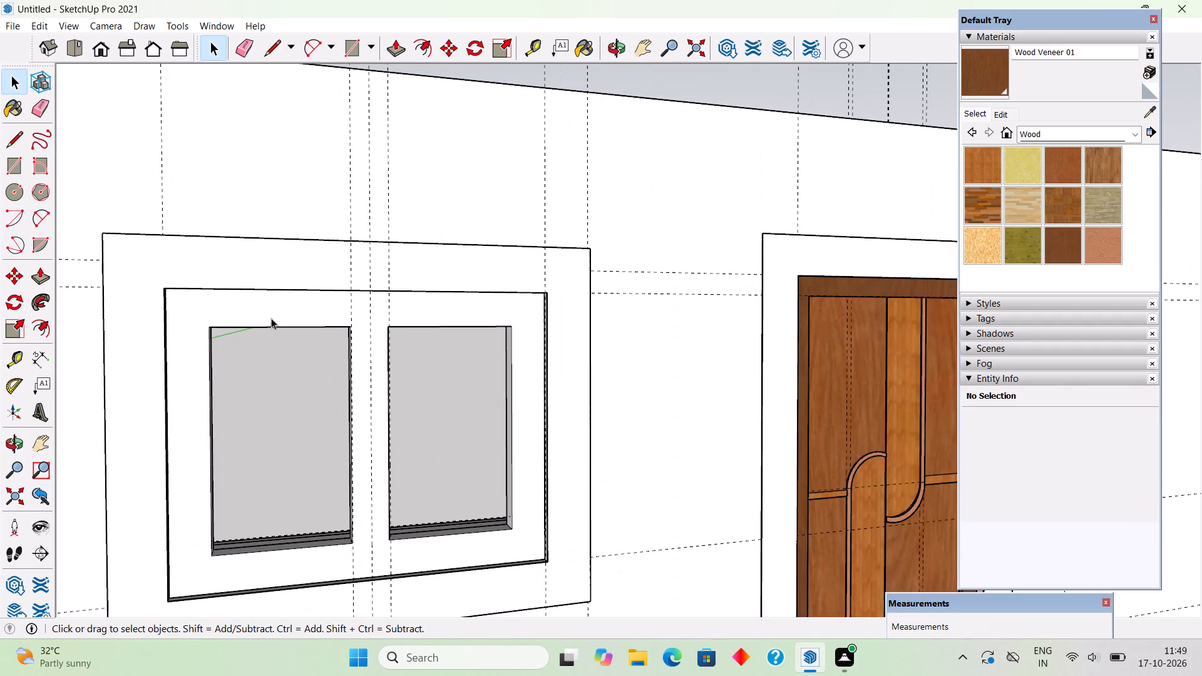
key("r")
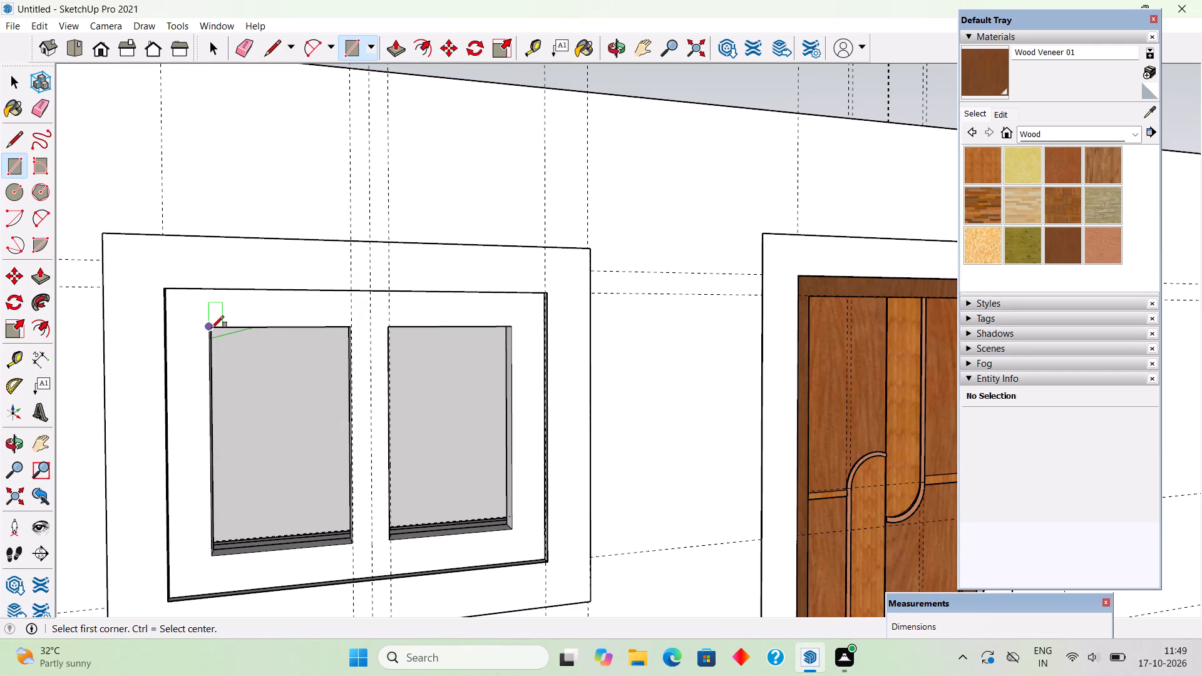
left_click(212, 328)
scroll(357, 550, "up", 12)
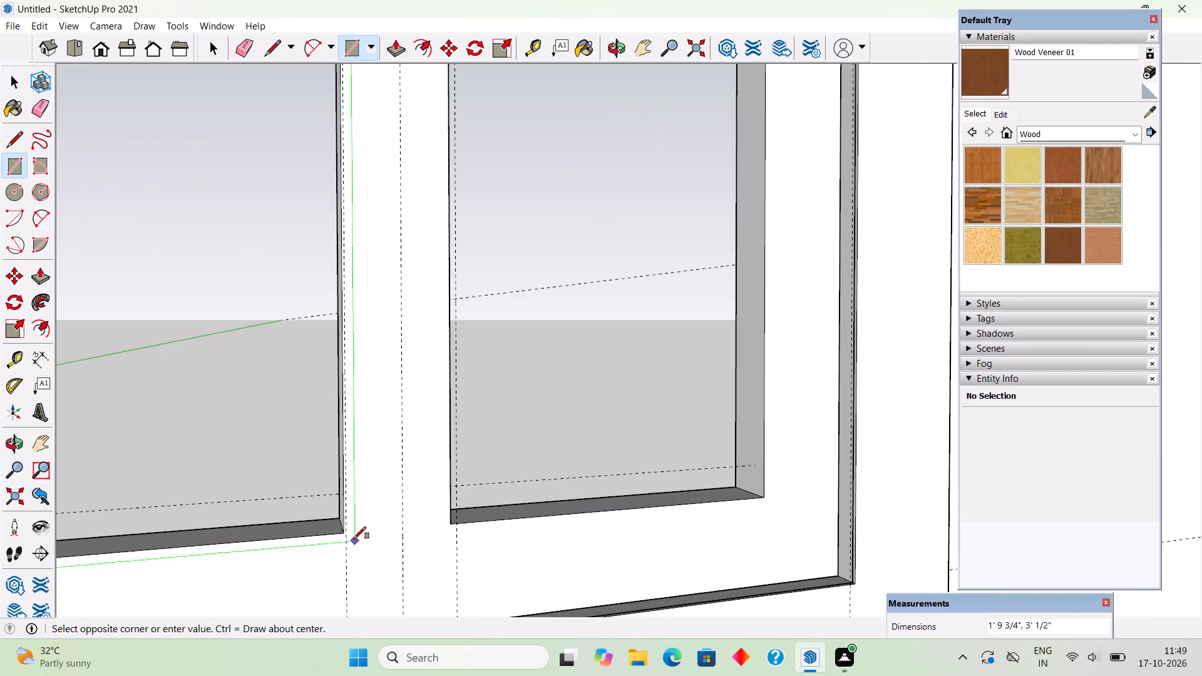
scroll(354, 539, "up", 14)
left_click(331, 531)
Draw a matching pane rectangle filling the frame opening nearer the door.
scroll(331, 531, "down", 4)
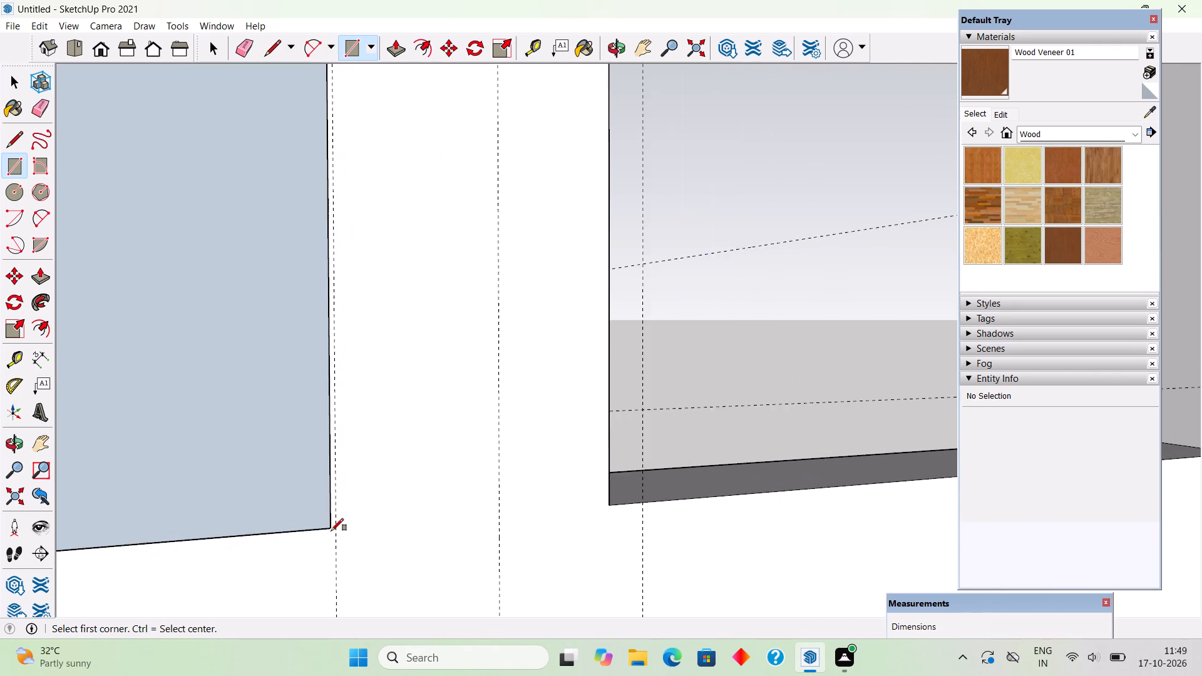
scroll(331, 531, "down", 18)
scroll(373, 128, "up", 11)
left_click(415, 141)
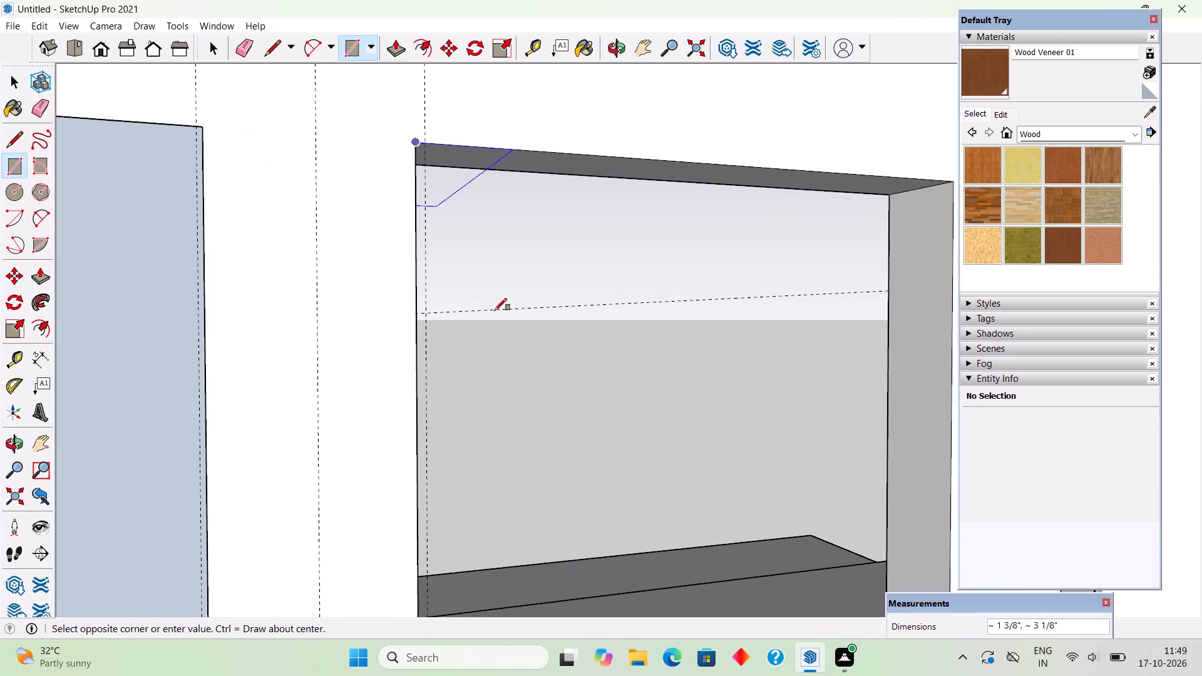
scroll(502, 367, "down", 9)
scroll(544, 430, "up", 10)
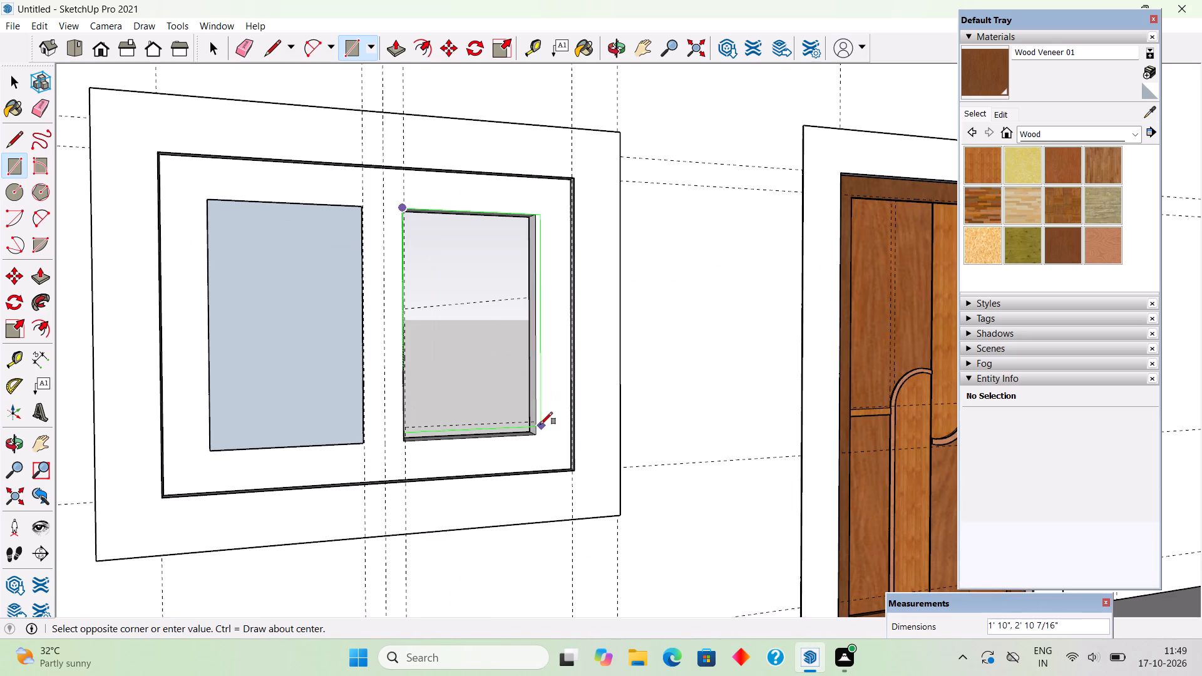
left_click(540, 429)
Make each of the two window panes its own group, with its face and edges.
key("space")
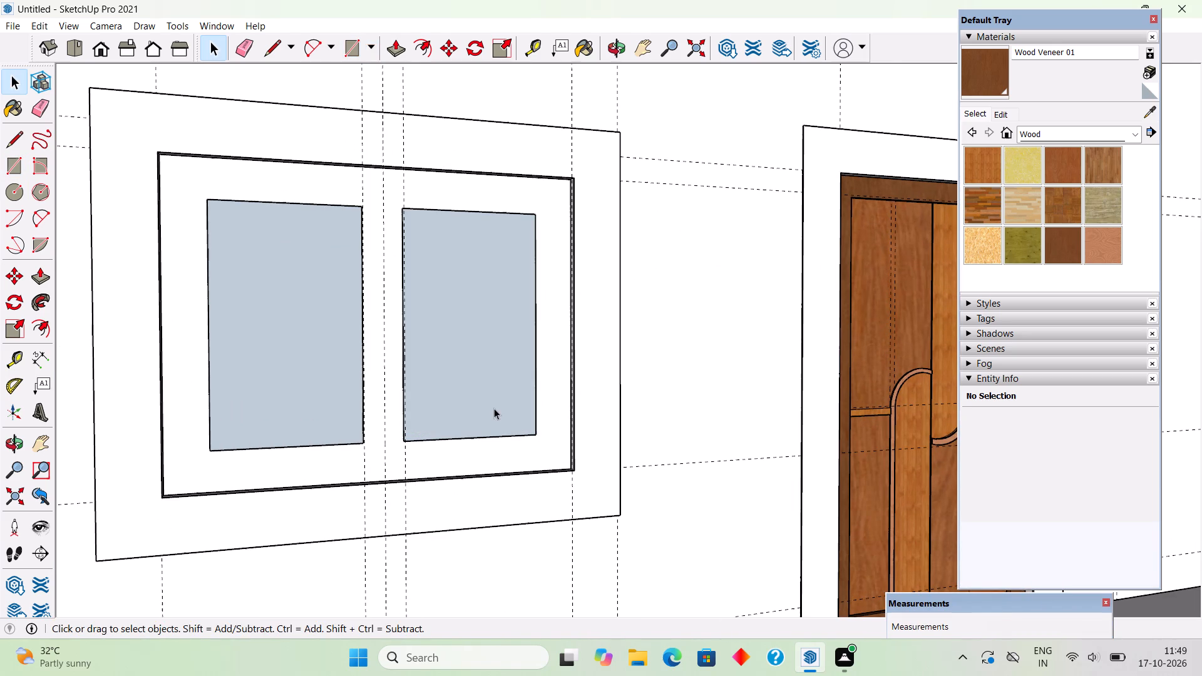
triple_click(494, 408)
right_click(493, 408)
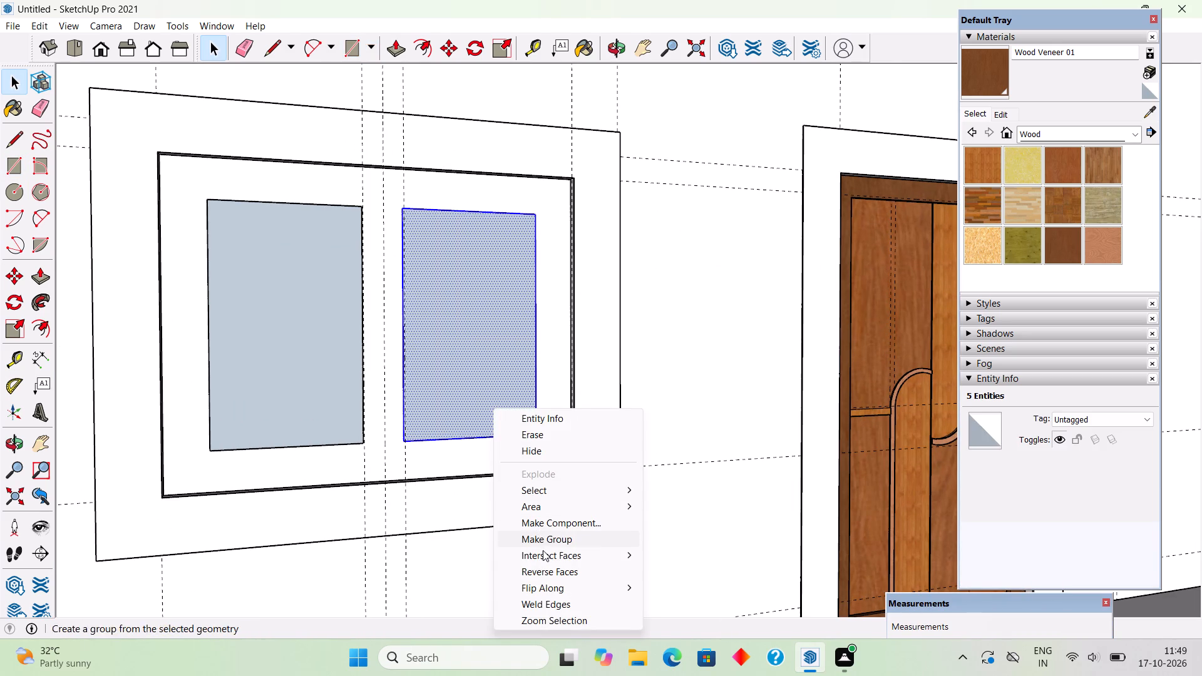
left_click(543, 540)
triple_click(318, 417)
right_click(318, 417)
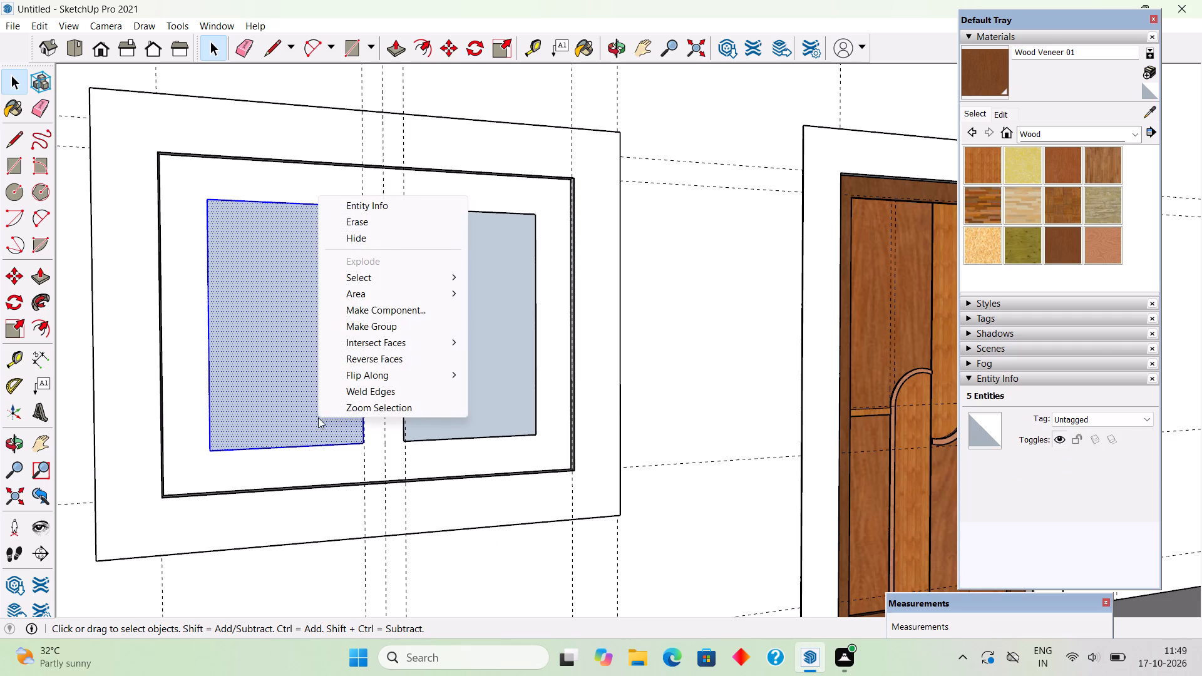
left_click(352, 322)
scroll(352, 322, "down", 5)
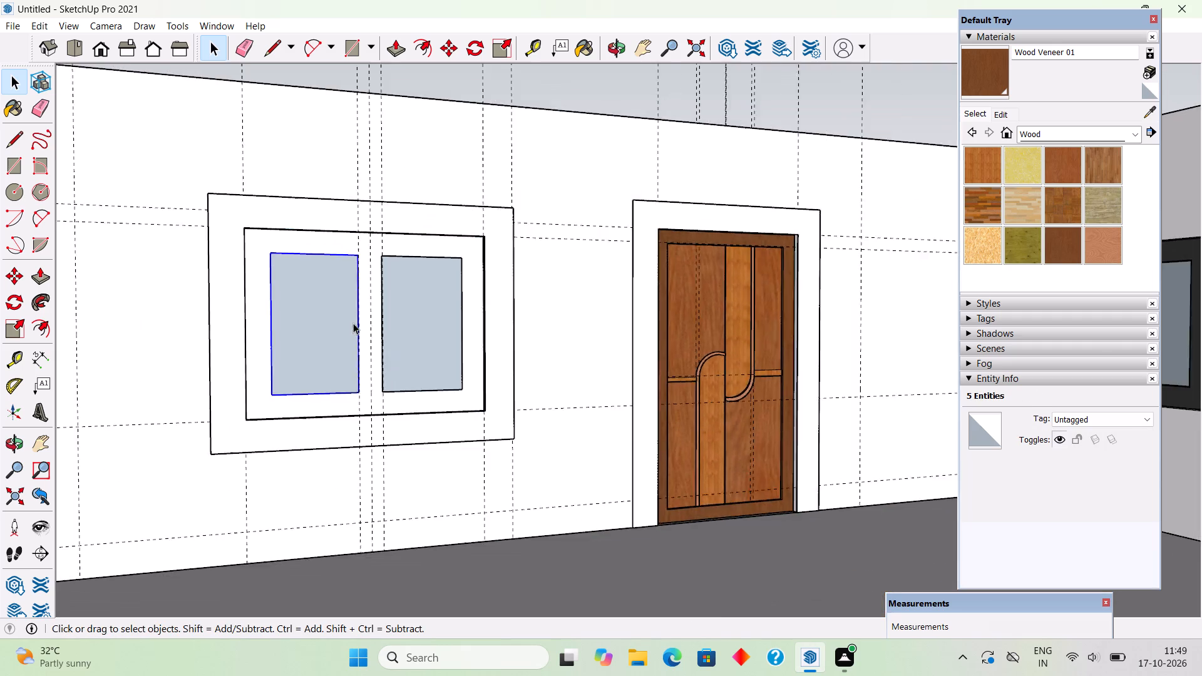
scroll(353, 323, "down", 10)
left_click(294, 172)
Shorten the door-and-window wall by pushing its free end face about 9' 11" toward the window, working inside the wall's group.
middle_click_drag(404, 305, 284, 394)
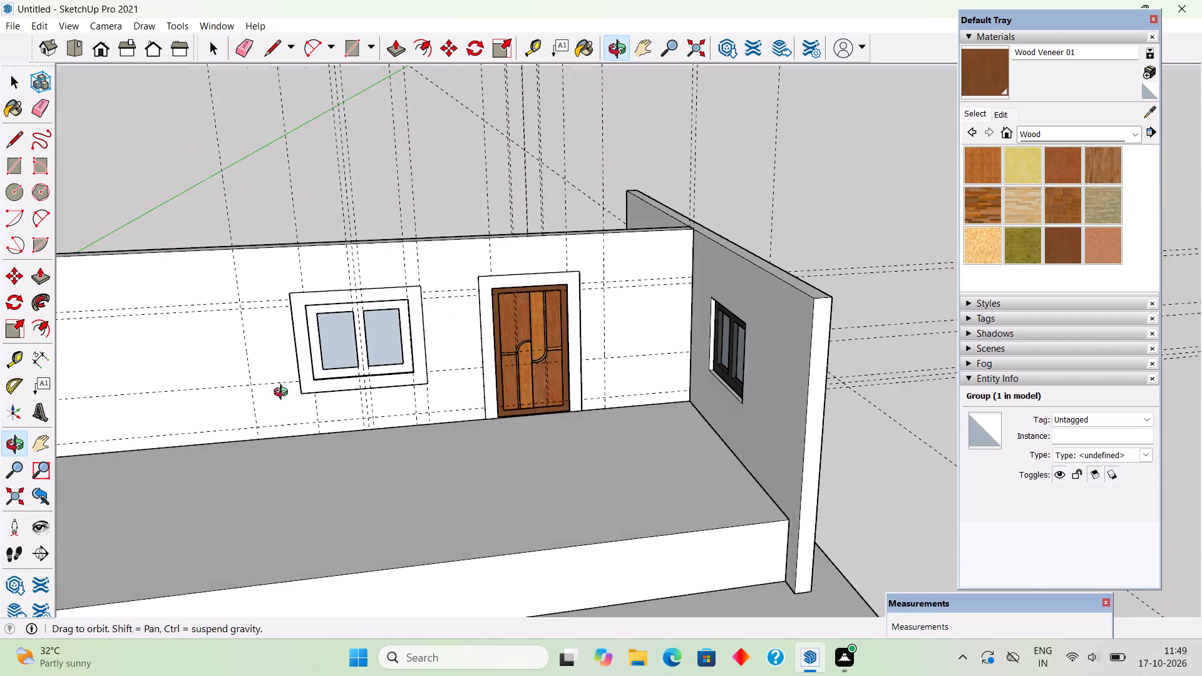
middle_click_drag(284, 394, 170, 274)
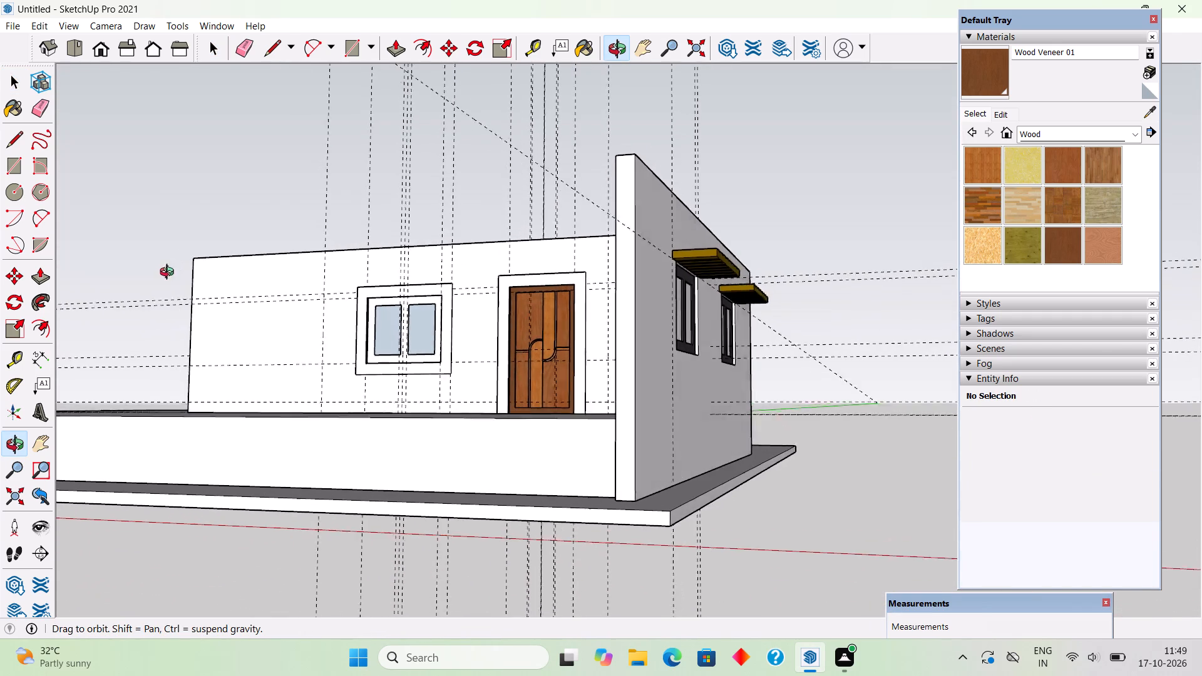
middle_click_drag(170, 274, 277, 332)
scroll(277, 332, "down", 3)
middle_click_drag(273, 334, 504, 339)
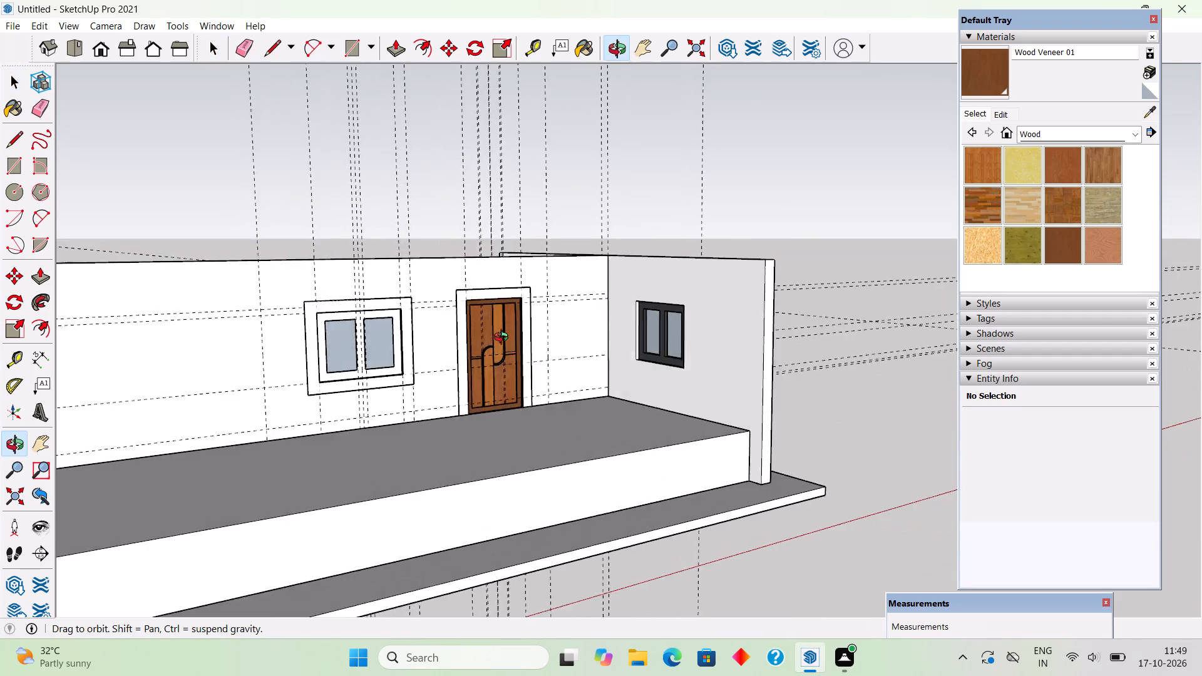
middle_click_drag(504, 339, 535, 329)
scroll(532, 330, "down", 3)
middle_click_drag(199, 431, 330, 472)
scroll(284, 481, "up", 5)
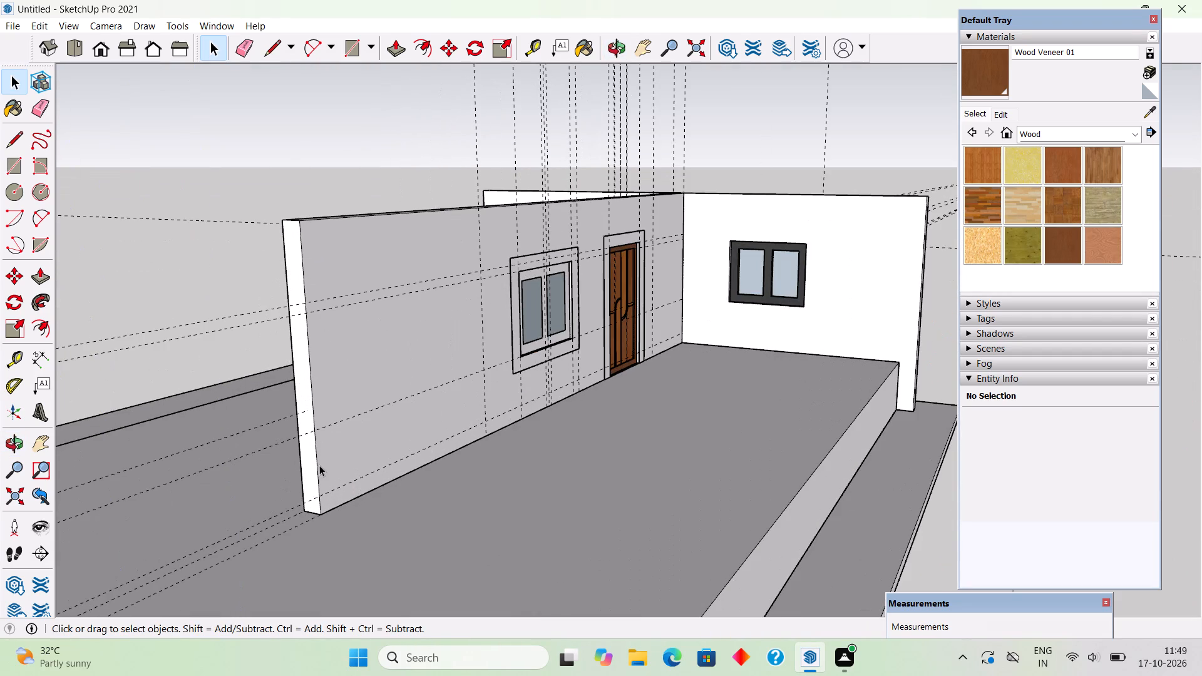
triple_click(312, 477)
key("p")
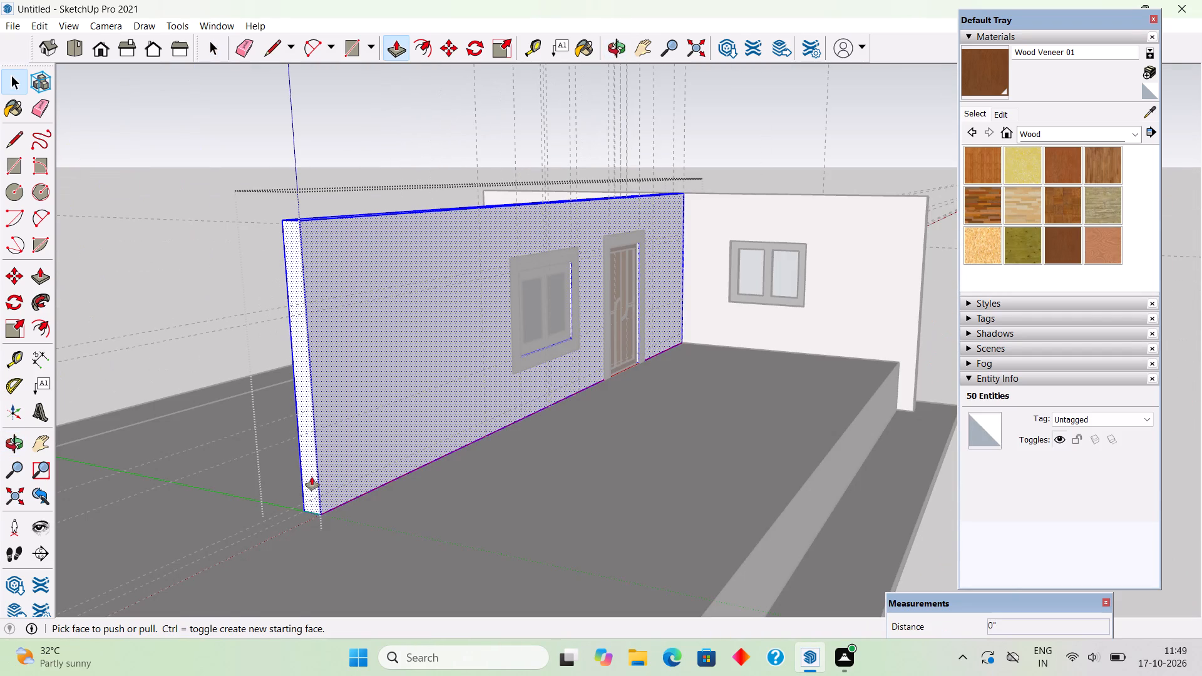
left_click(312, 463)
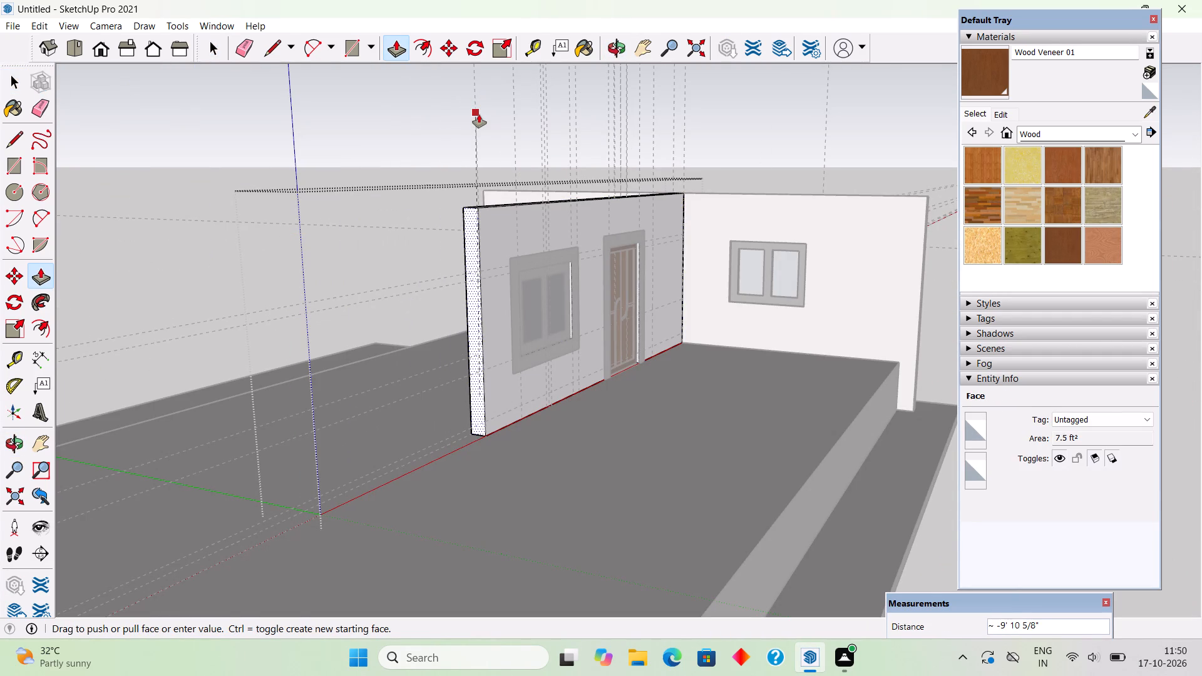
left_click(479, 115)
key("space")
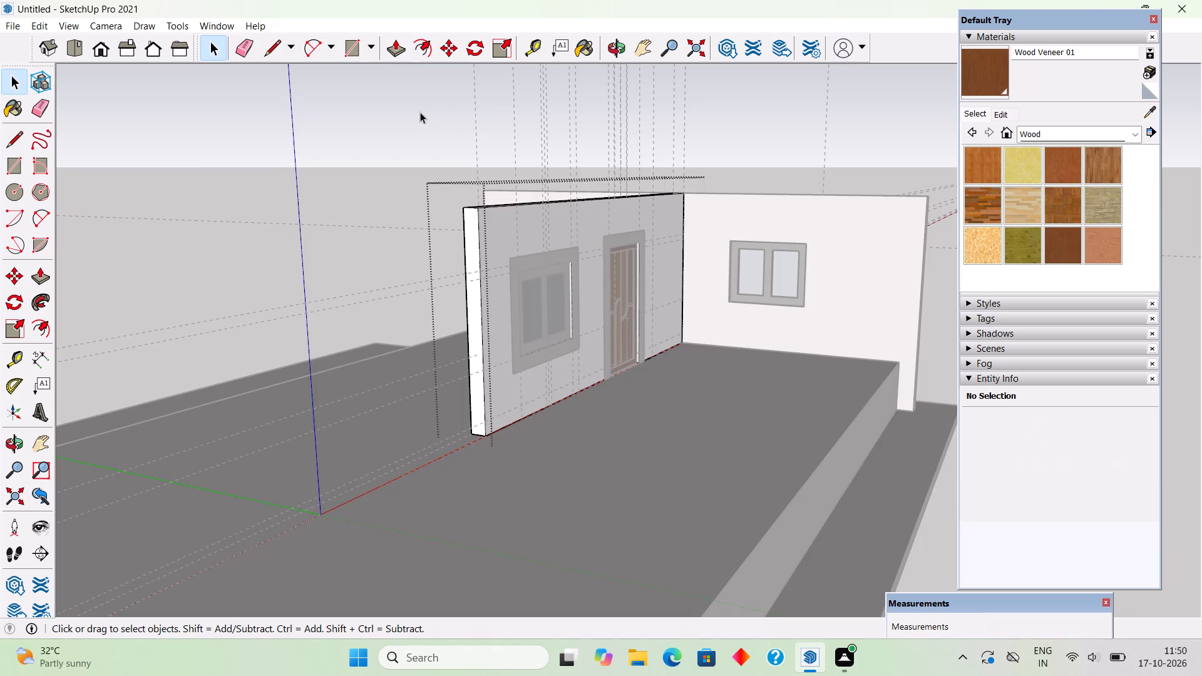
left_click(420, 112)
Examine the shortened wall and its place on the floor slab from several angles.
scroll(755, 391, "down", 4)
scroll(843, 451, "down", 1)
middle_click_drag(843, 451, 660, 439)
scroll(660, 439, "down", 3)
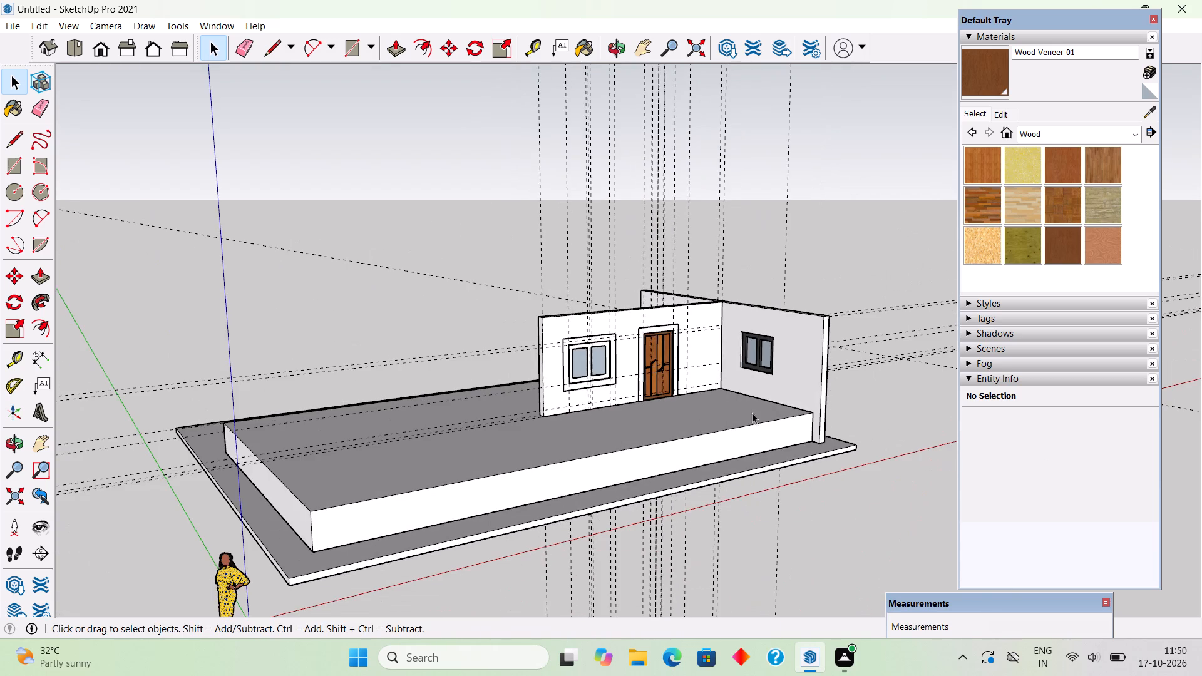
middle_click_drag(753, 409, 423, 330)
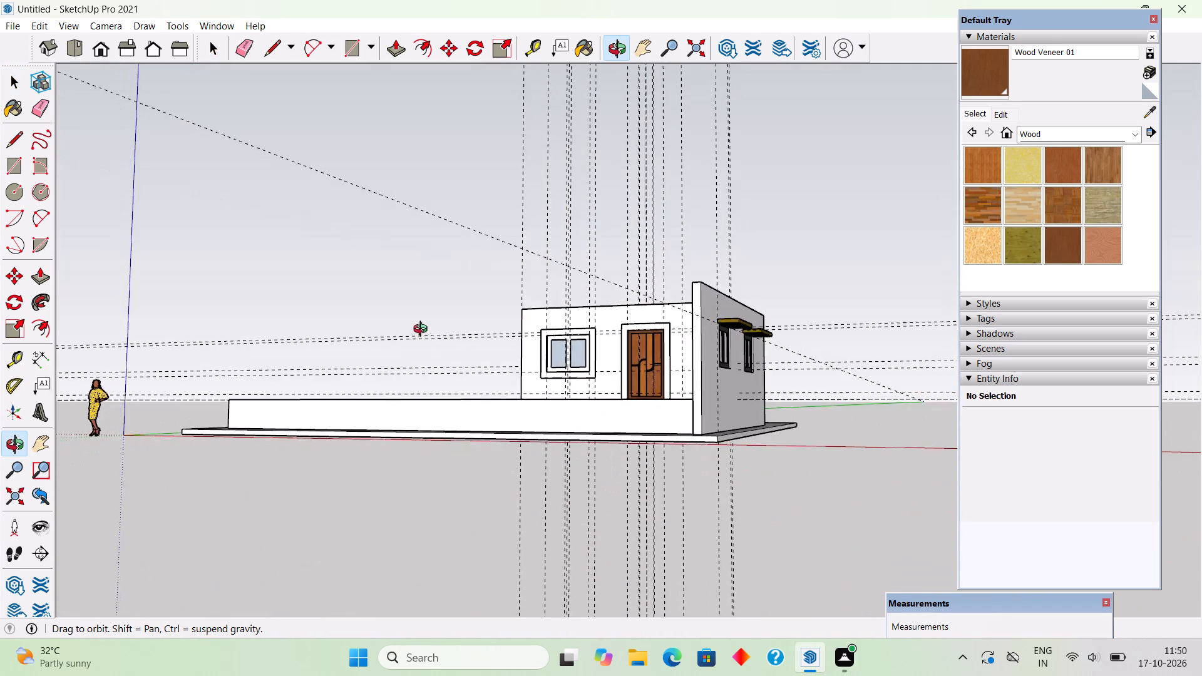
middle_click_drag(423, 330, 418, 362)
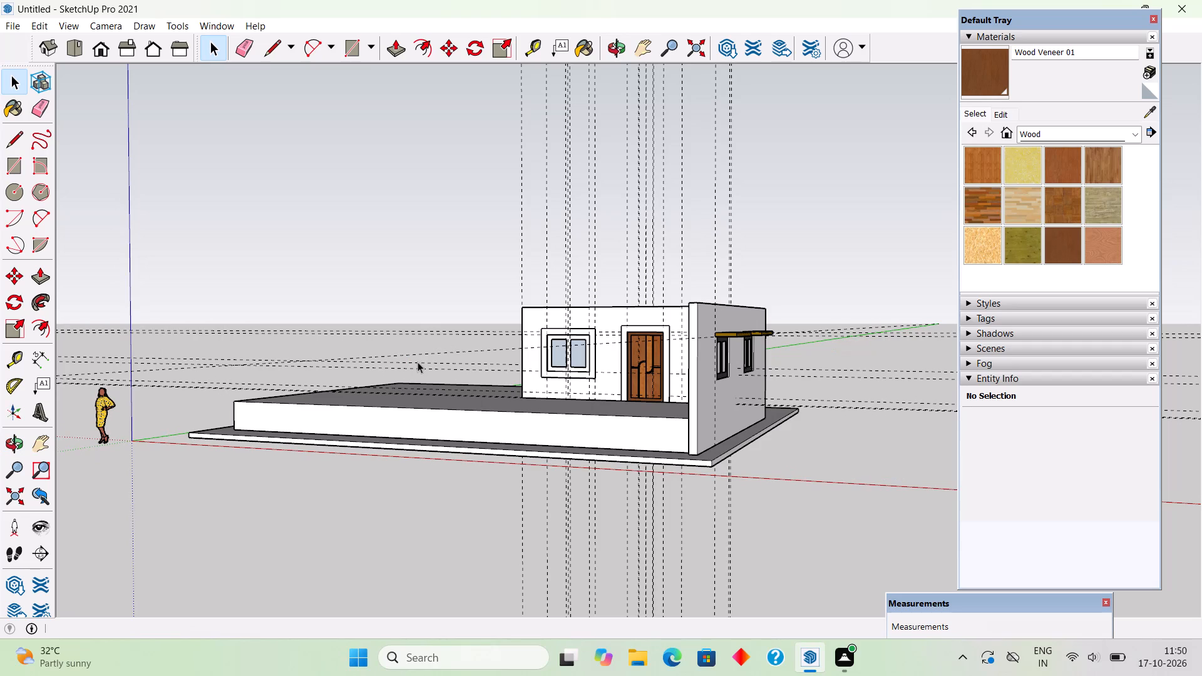
middle_click_drag(566, 391, 764, 451)
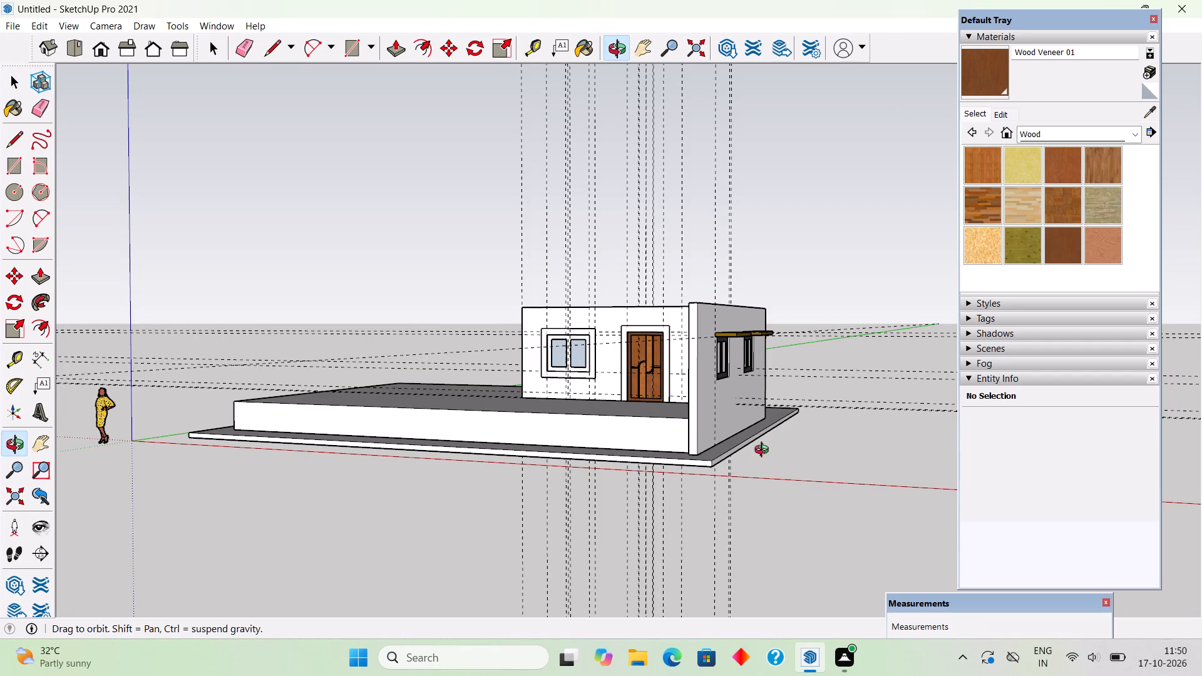
middle_click_drag(764, 451, 767, 451)
middle_click_drag(545, 399, 741, 434)
scroll(682, 376, "up", 4)
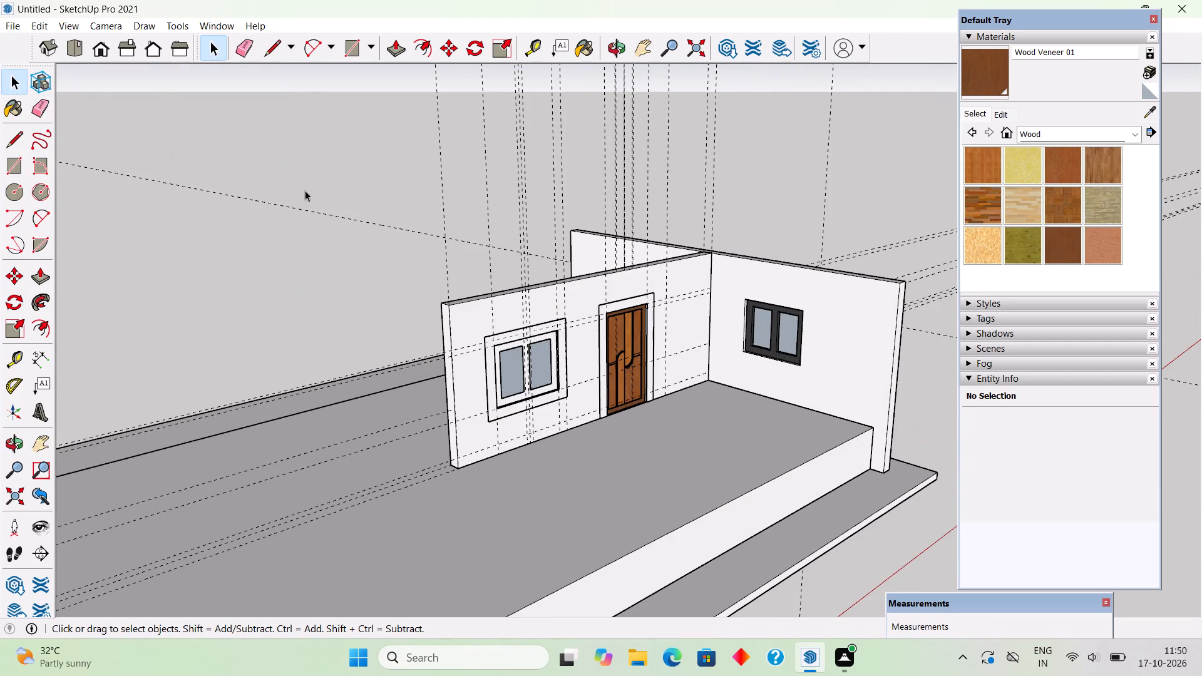
Delete all guides from the model.
left_click(41, 28)
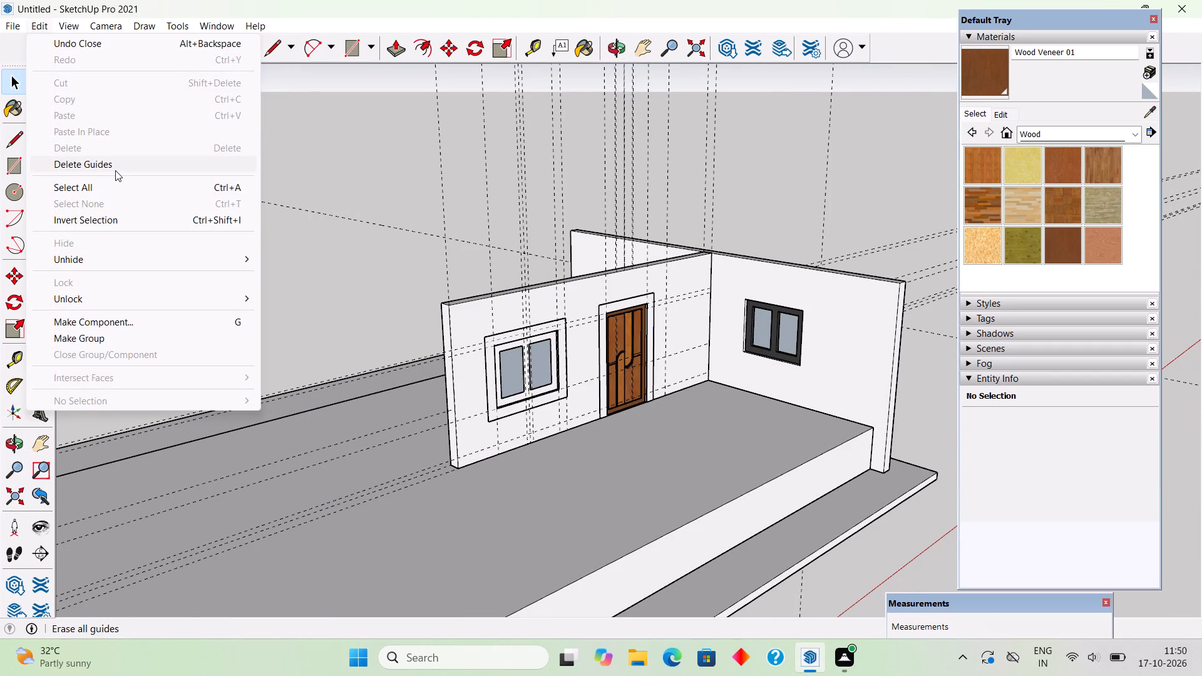
left_click(115, 170)
Add a vertical guide along the dark window's nearer side, and a floor guide meeting it, 3' 3" from the door wall's base.
middle_click_drag(572, 391, 783, 372)
scroll(715, 345, "up", 5)
scroll(715, 345, "down", 2)
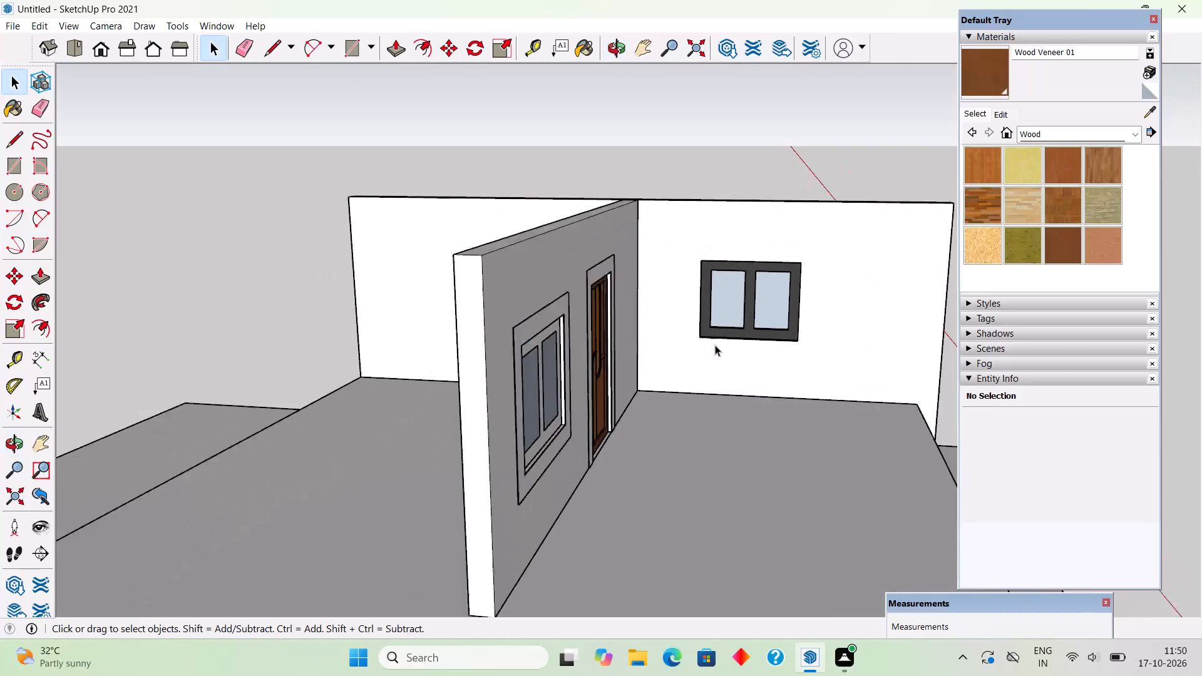
scroll(715, 345, "down", 2)
middle_click_drag(706, 346, 523, 374)
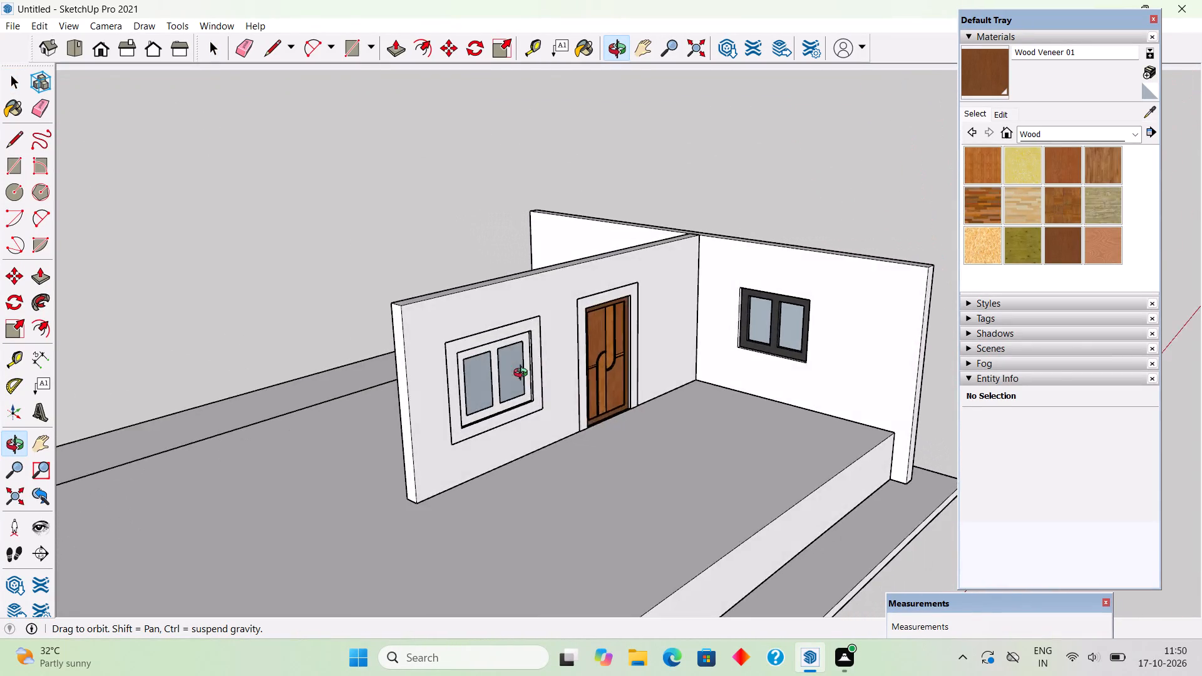
middle_click_drag(523, 374, 610, 455)
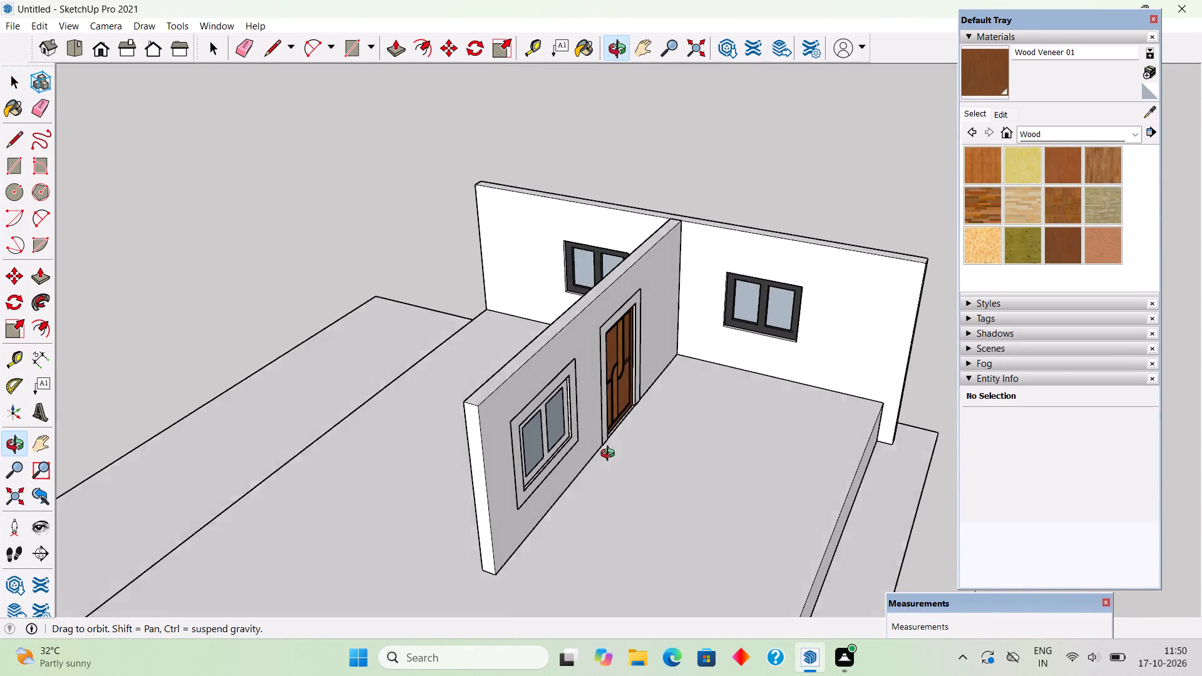
middle_click_drag(610, 455, 610, 449)
scroll(652, 361, "up", 4)
left_click(652, 358)
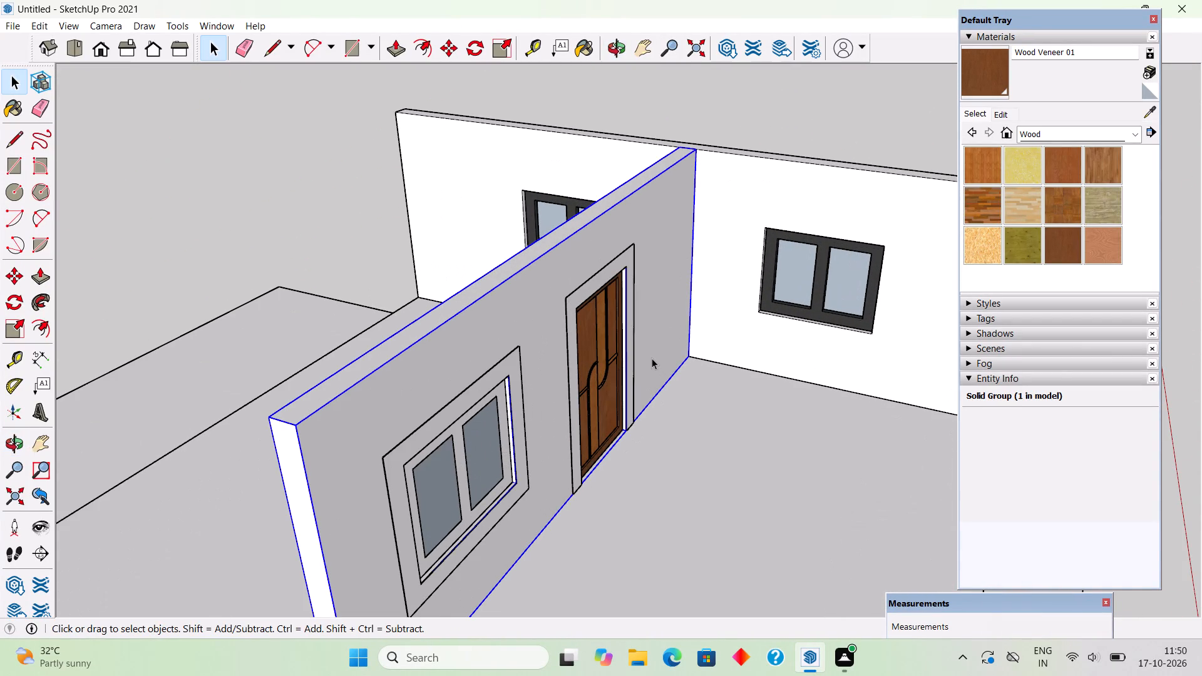
scroll(701, 347, "up", 1)
key("t")
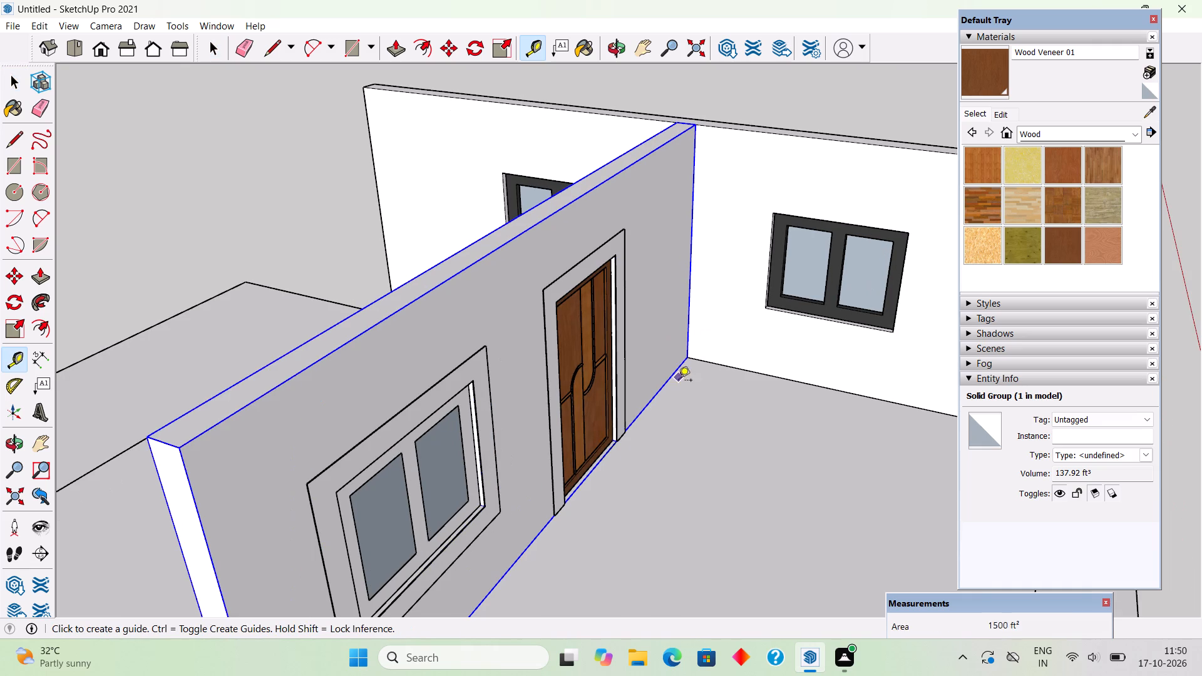
double_click(768, 242)
left_click(666, 380)
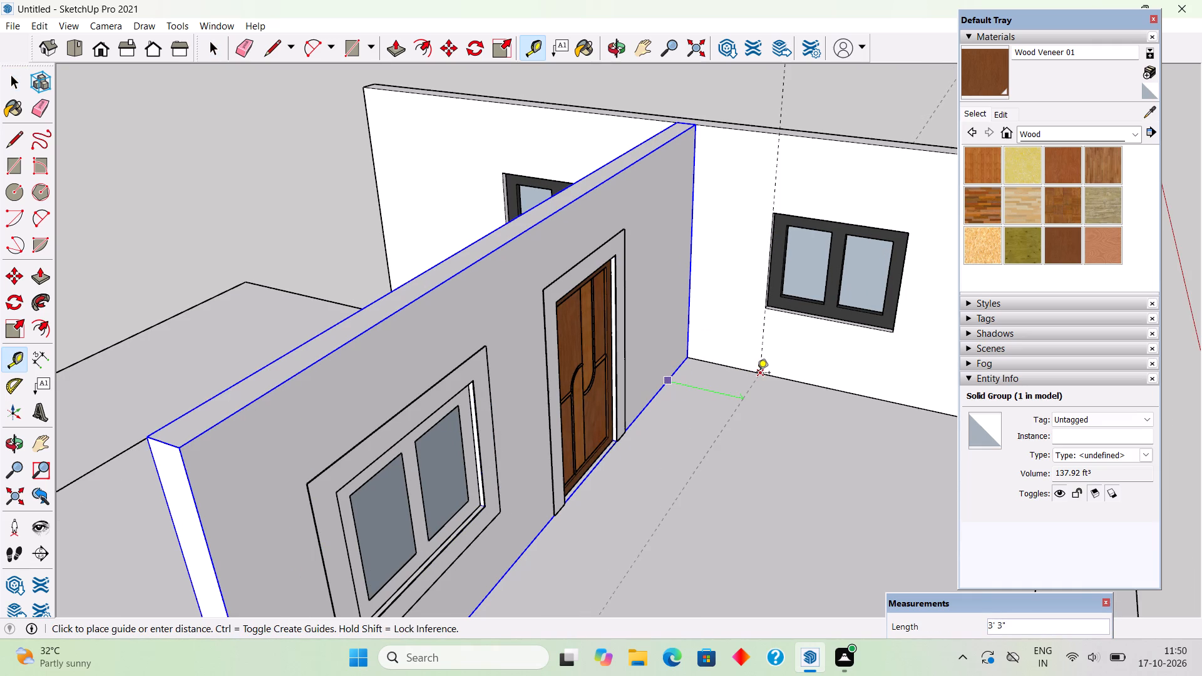
left_click(757, 374)
Add another floor guide 3" from the first one, on the side toward the door wall.
left_click(749, 394)
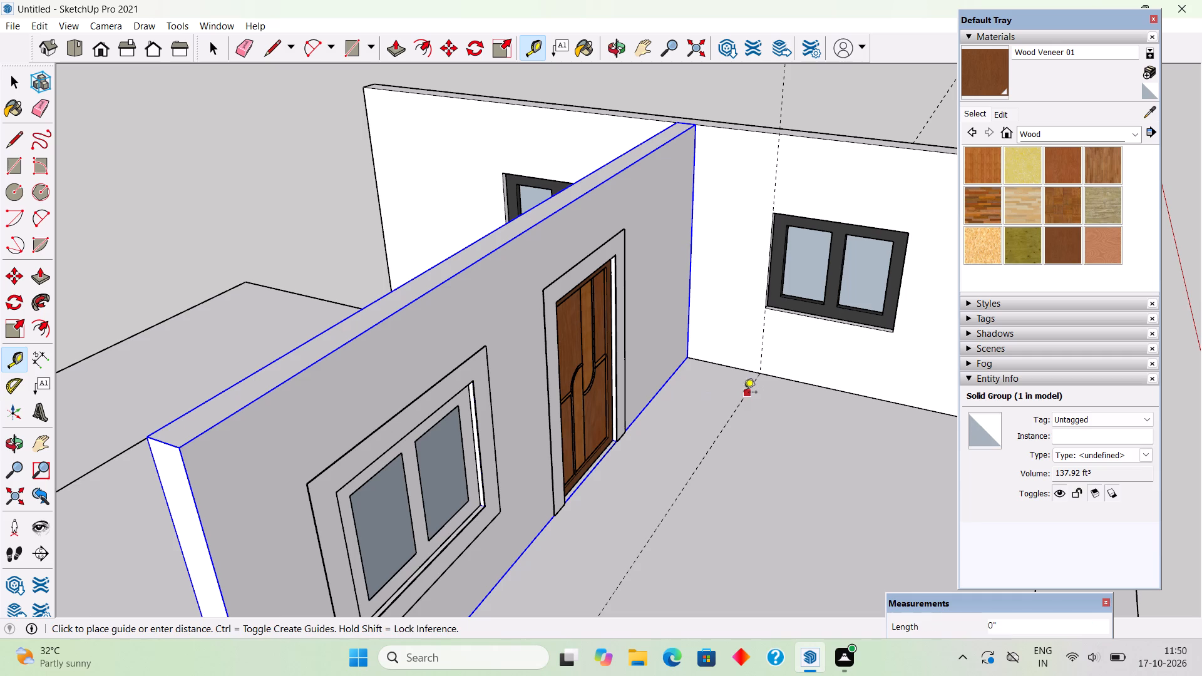
type("3\"")
key("Return")
key("space")
Move the wall together with all its door and window groups 3' from its inner floor corner onto the nearer floor guide.
scroll(721, 384, "down", 4)
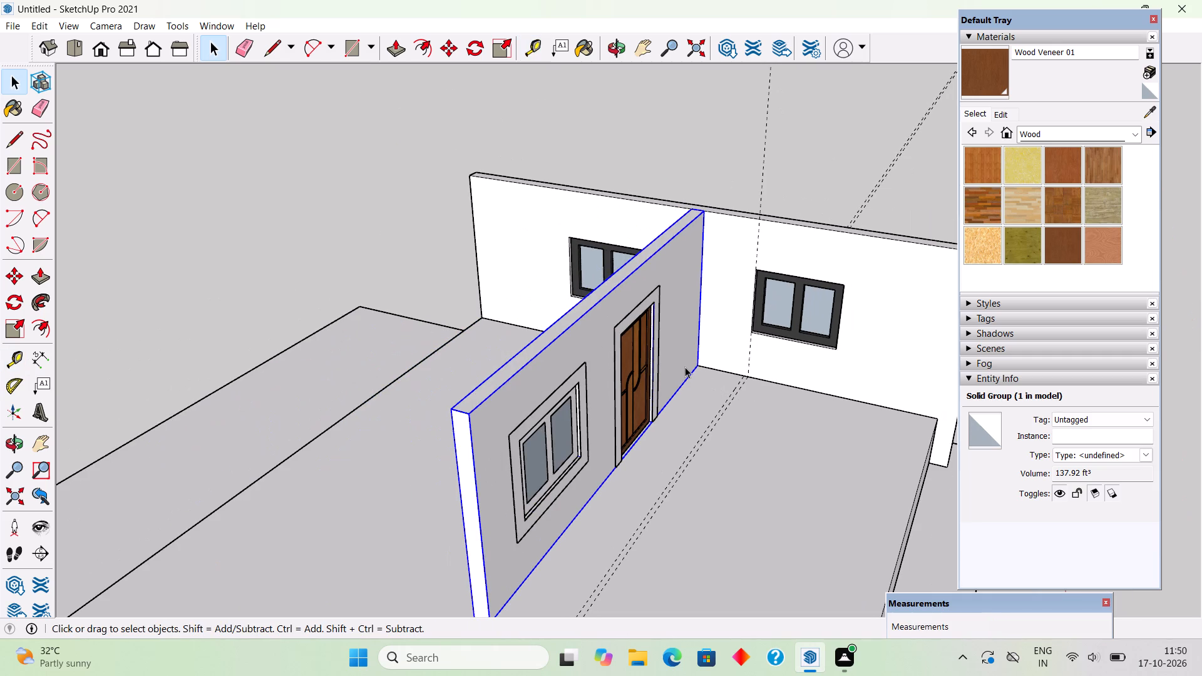
middle_click_drag(429, 347, 331, 276)
left_click_drag(352, 295, 374, 289)
scroll(649, 364, "up", 4)
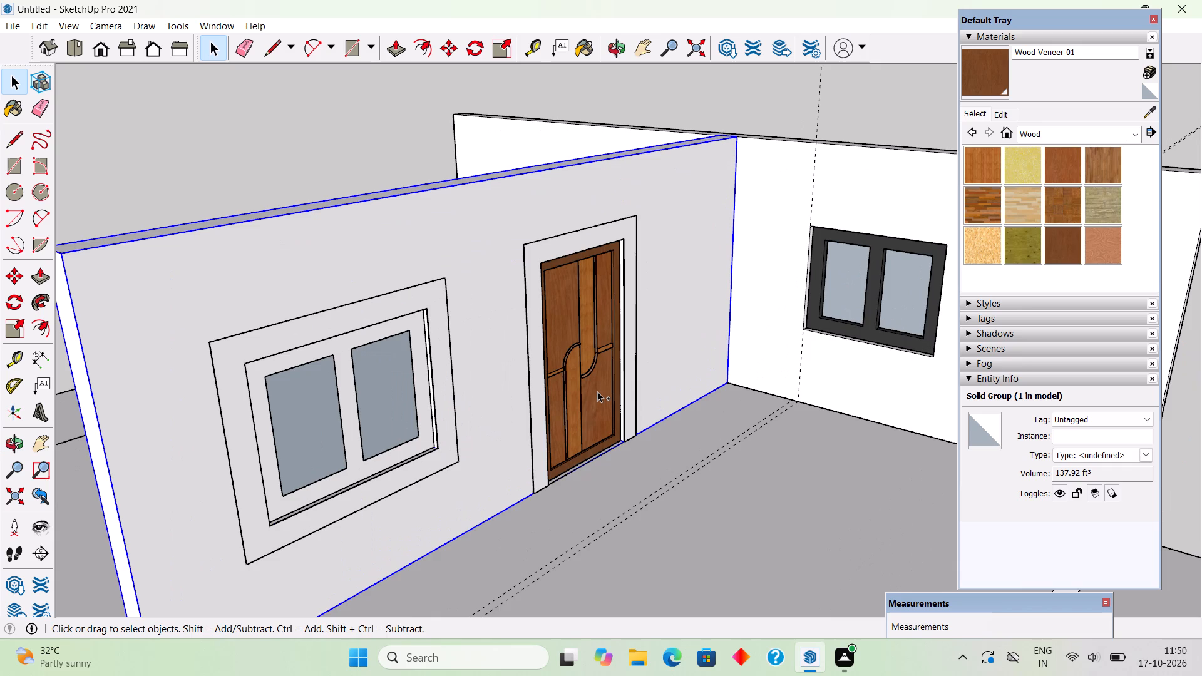
left_click(597, 391, "ctrl")
scroll(617, 379, "up", 4, "ctrl")
left_click(637, 377, "ctrl")
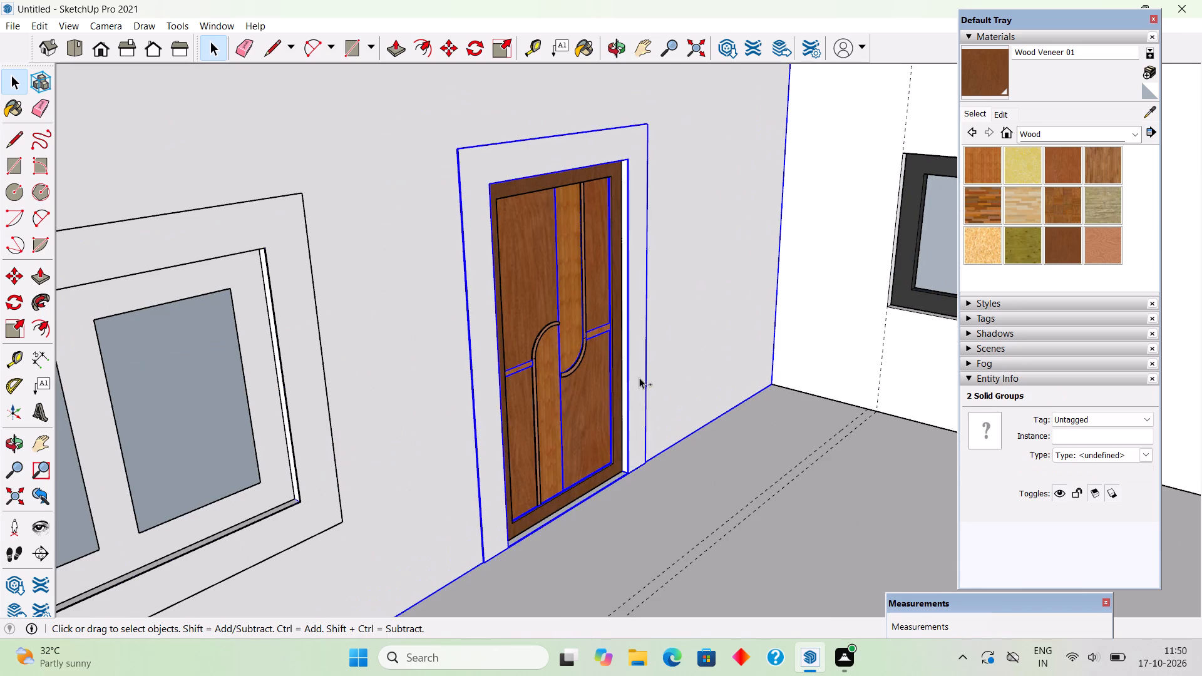
scroll(629, 376, "up", 5, "ctrl")
scroll(585, 343, "up", 2, "ctrl")
left_click(619, 334, "ctrl")
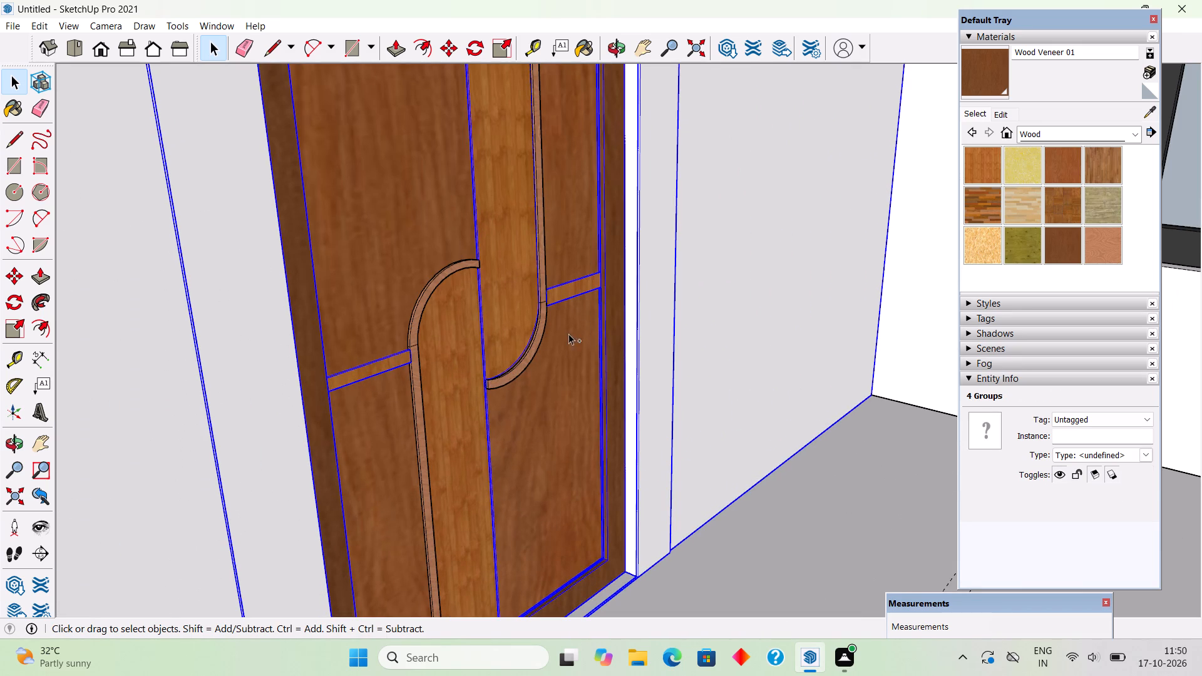
left_click(527, 359, "ctrl")
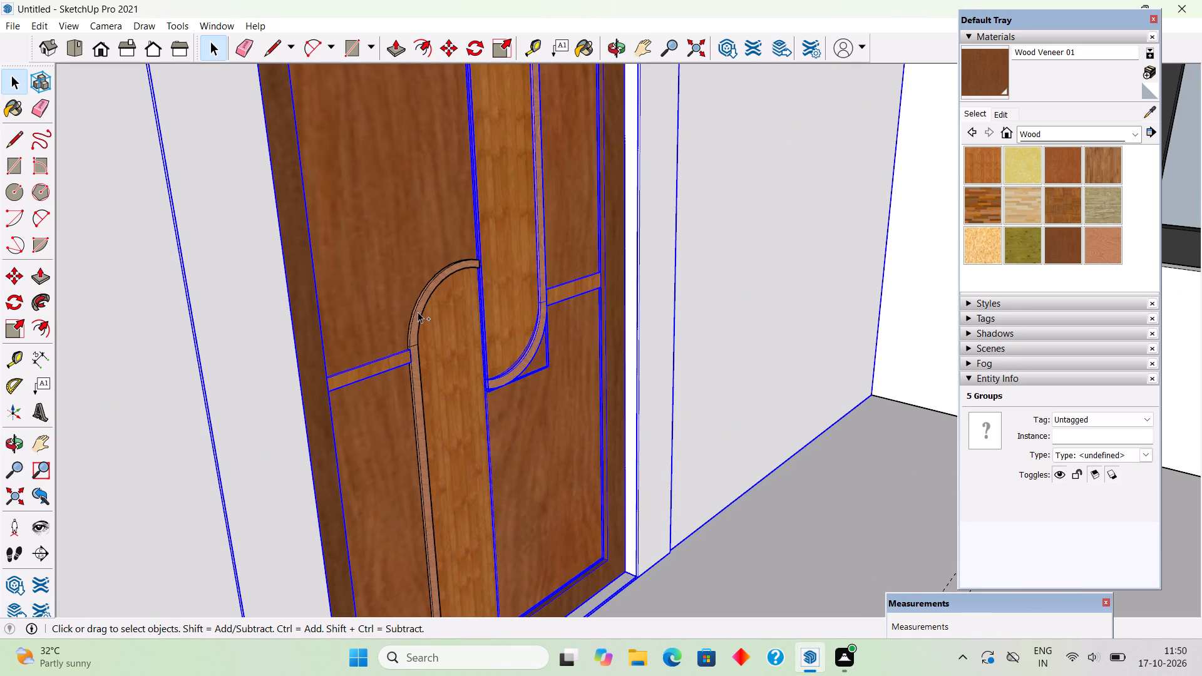
left_click(417, 314, "ctrl")
scroll(417, 314, "down", 15, "ctrl")
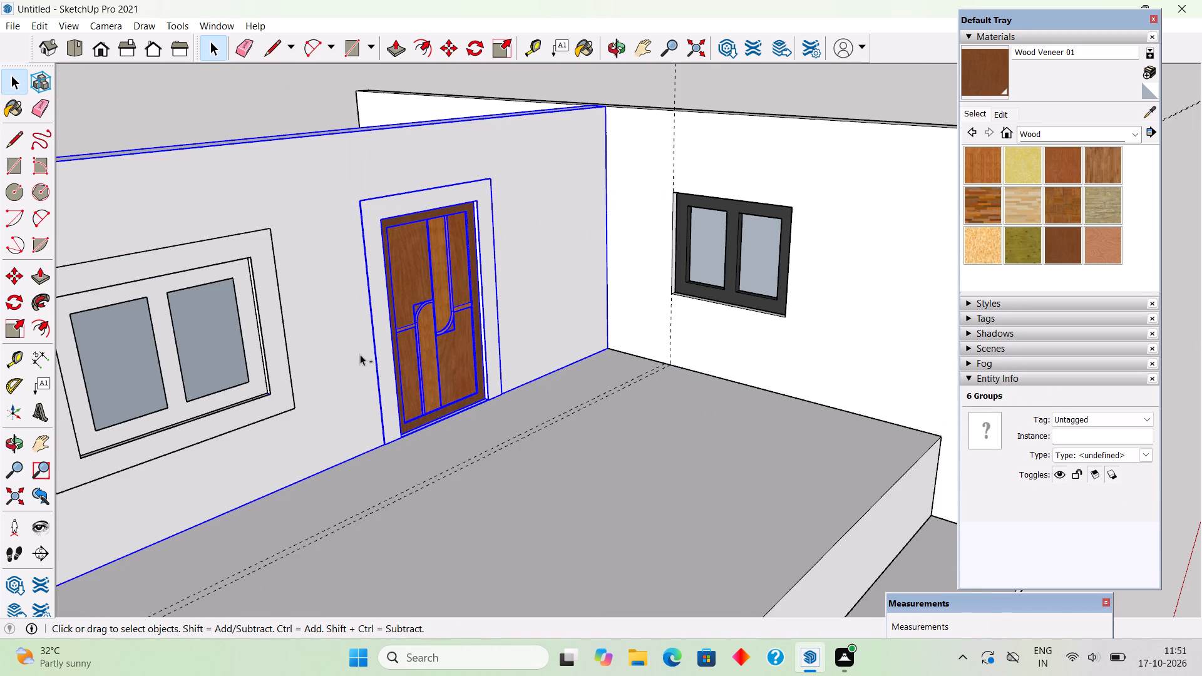
left_click(243, 426, "ctrl")
left_click(244, 371, "ctrl")
scroll(239, 373, "down", 1, "ctrl")
left_click(158, 386, "ctrl")
left_click(182, 413, "ctrl")
scroll(182, 408, "down", 9, "ctrl")
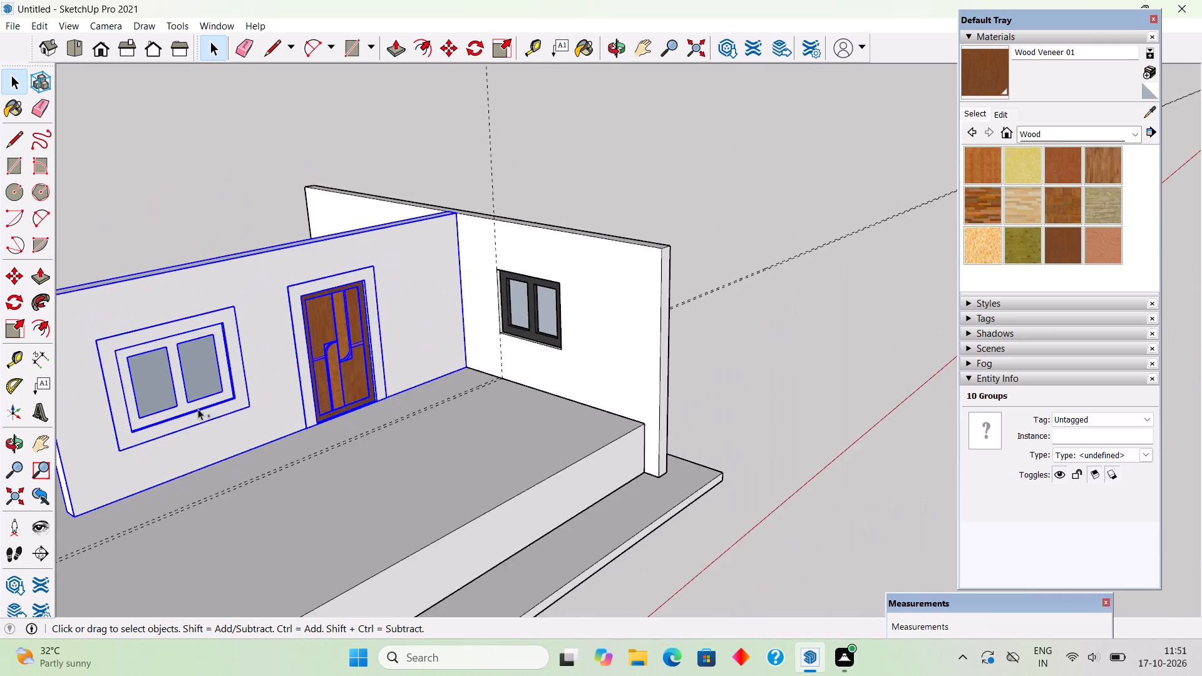
scroll(198, 409, "down", 2, "ctrl")
key("m")
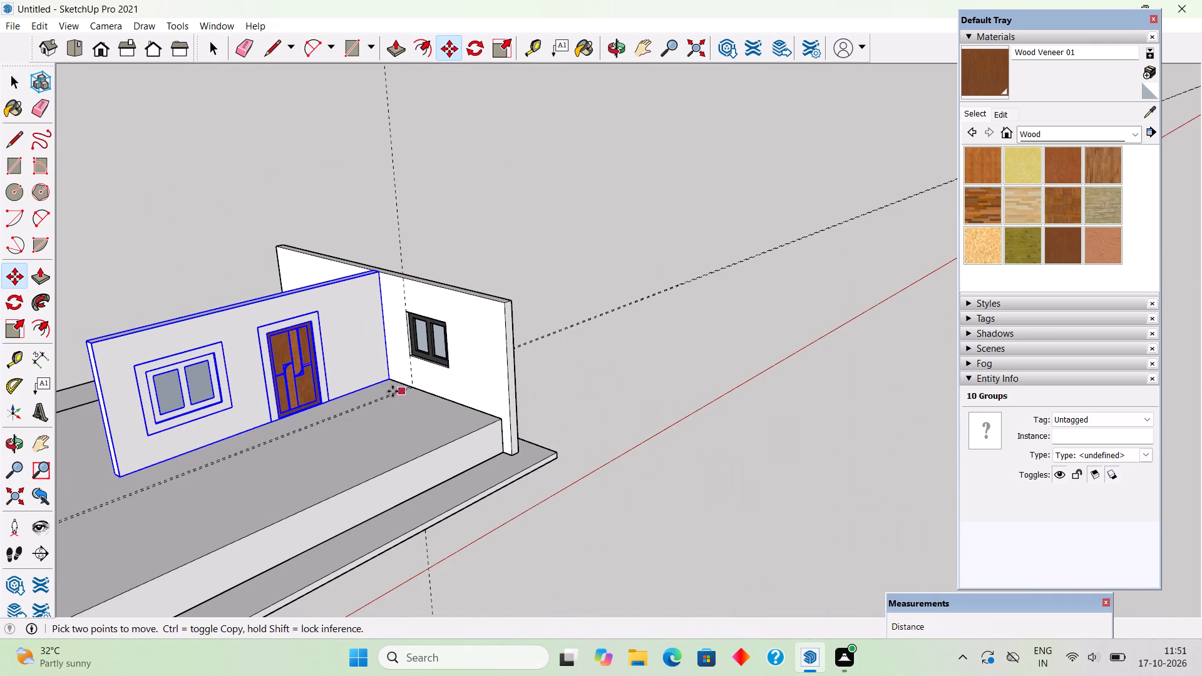
scroll(380, 387, "up", 19)
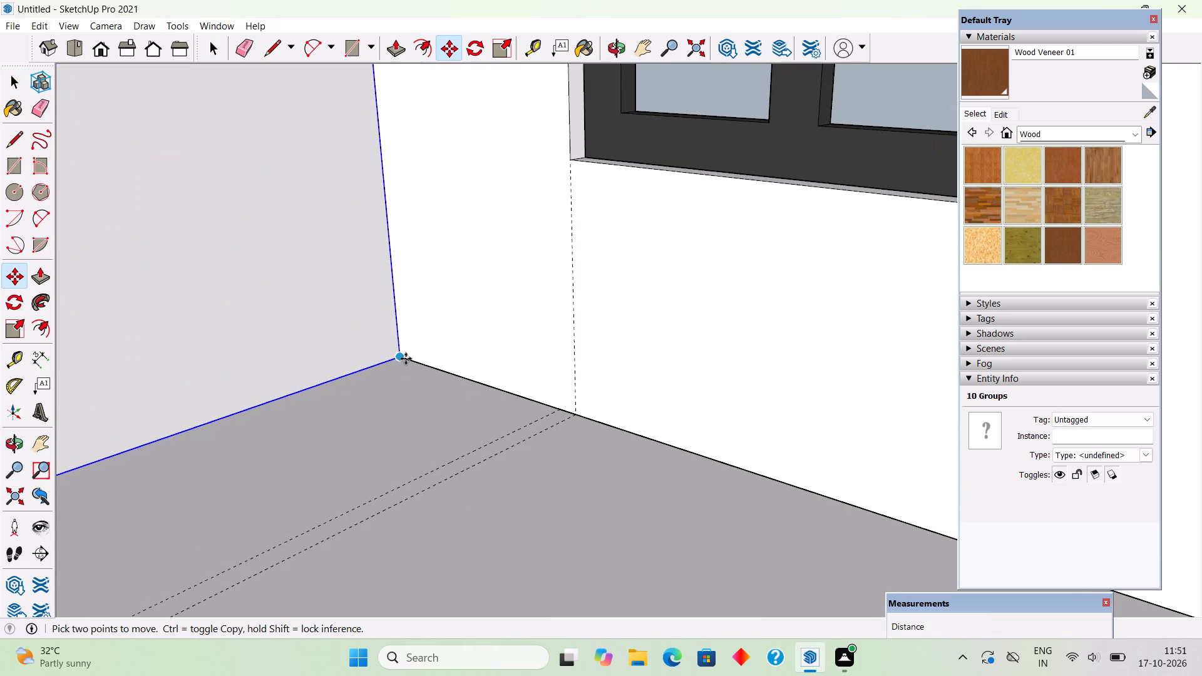
left_click(402, 357)
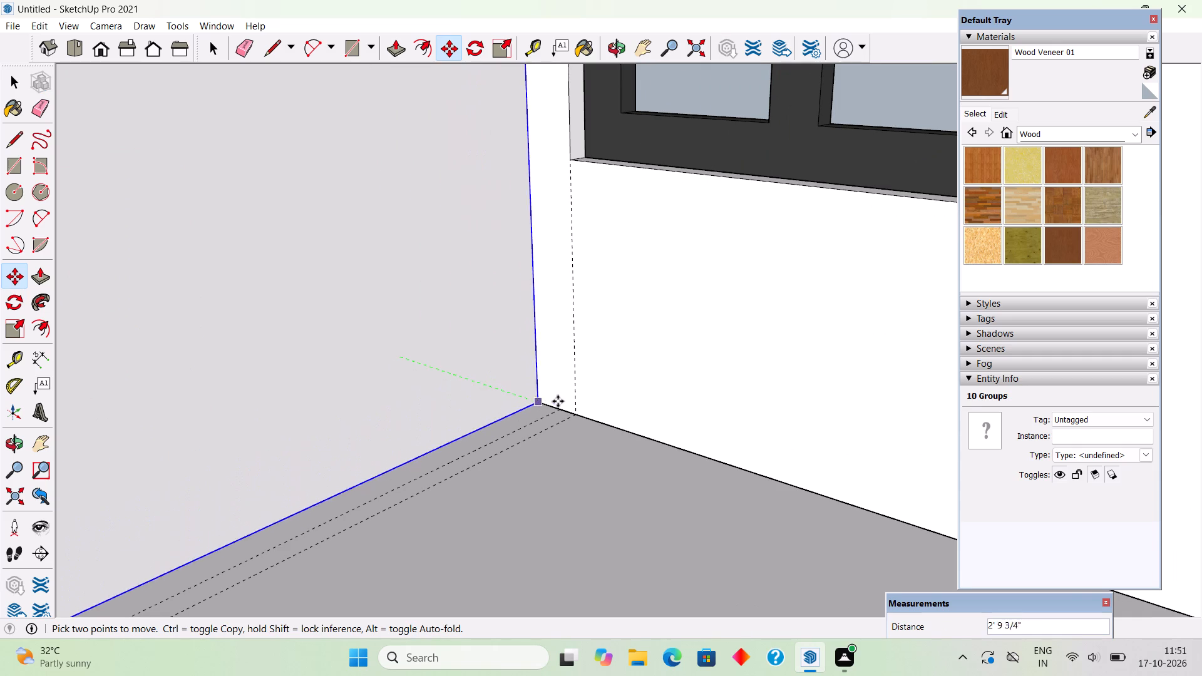
left_click(557, 411)
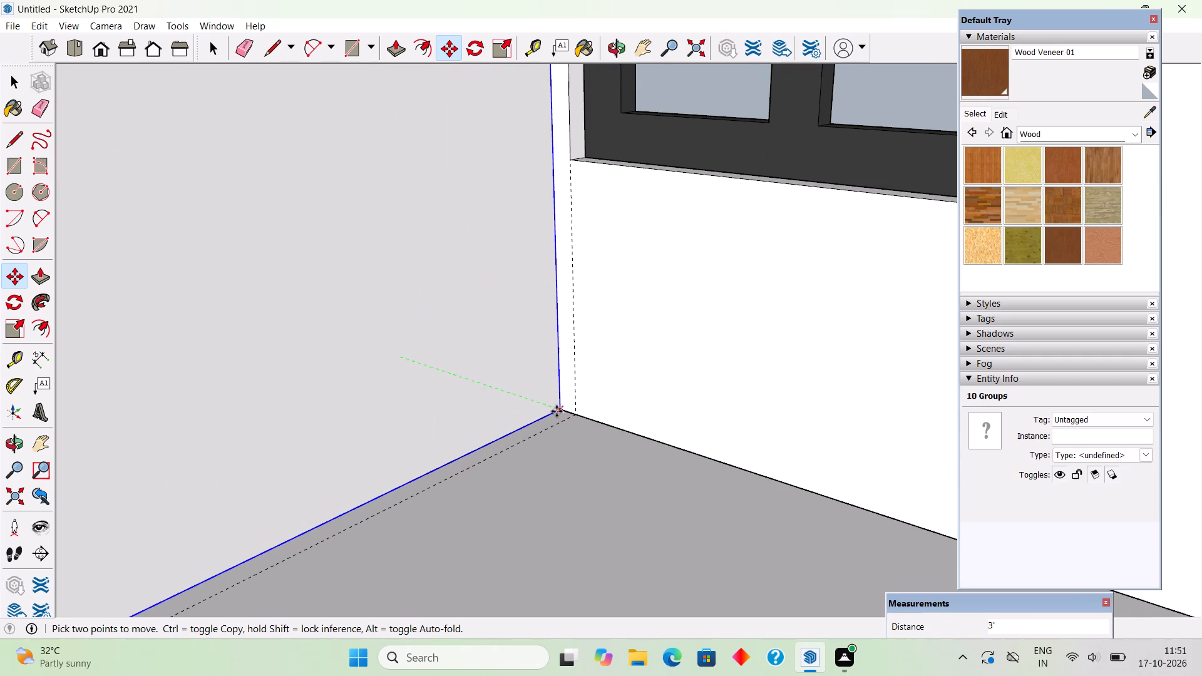
scroll(557, 411, "down", 20)
scroll(557, 411, "down", 2)
middle_click_drag(466, 471, 716, 417)
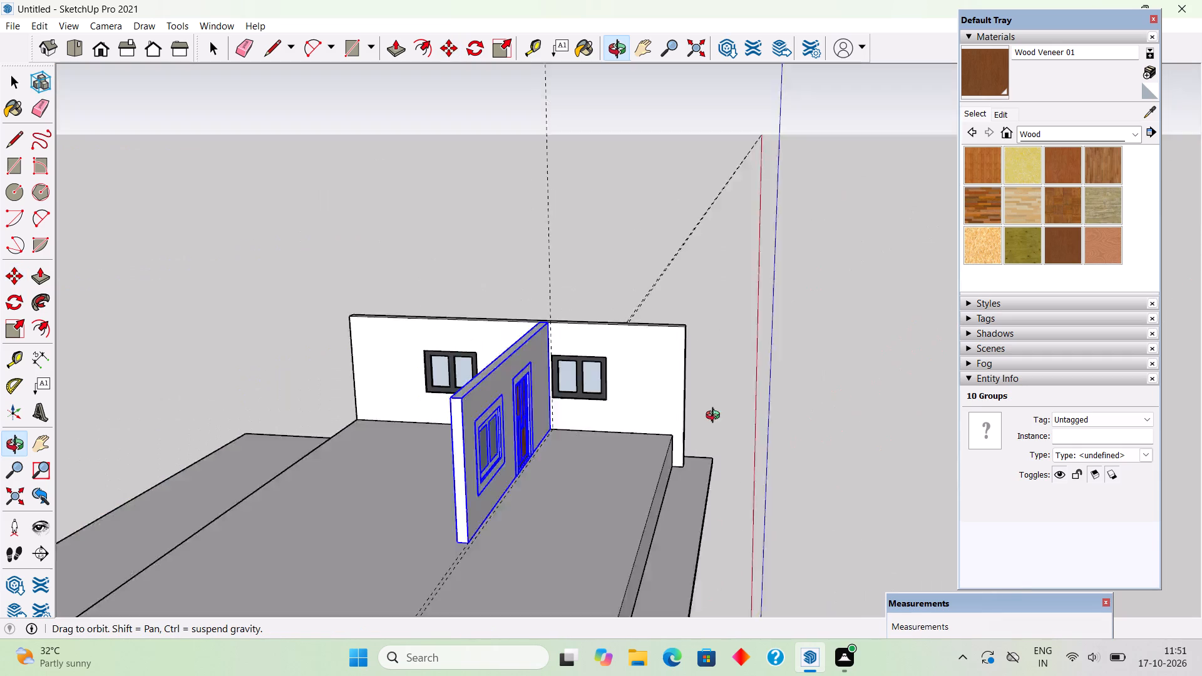
middle_click_drag(716, 417, 367, 491)
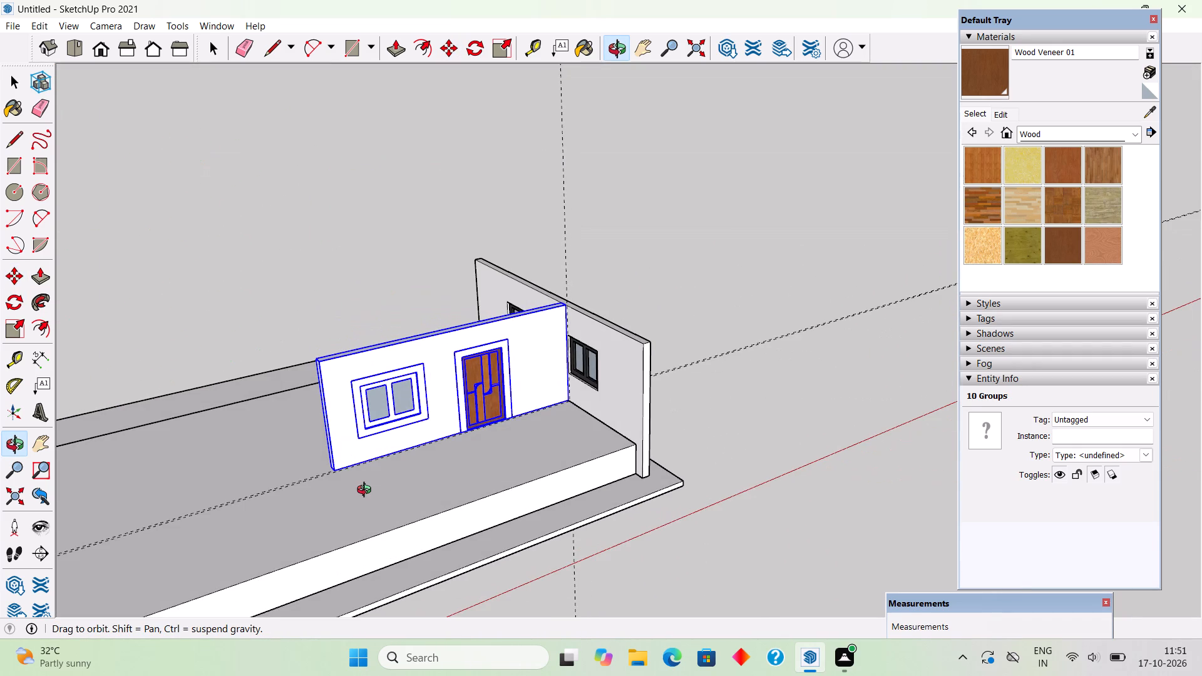
middle_click_drag(367, 491, 368, 493)
key("space")
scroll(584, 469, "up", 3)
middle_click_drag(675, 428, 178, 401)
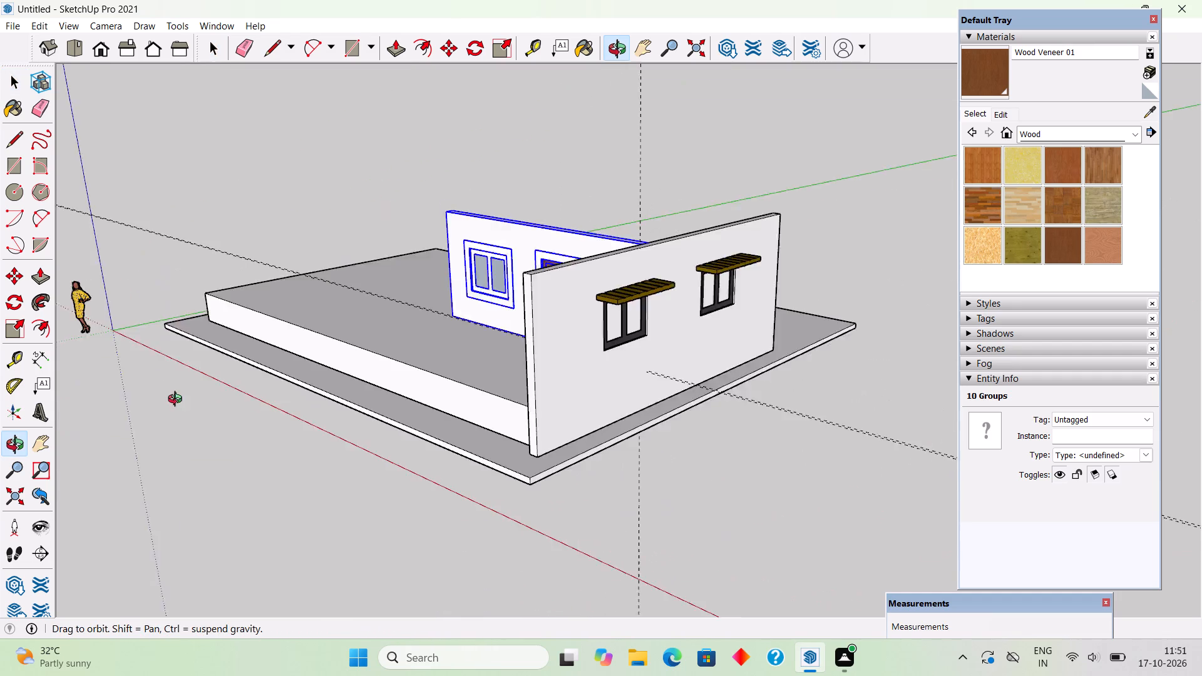
Add a vertical guide on the outer wall 4' from the nearer window's side, toward the wall's front end.
middle_click_drag(178, 401, 124, 366)
scroll(486, 350, "up", 2)
middle_click_drag(604, 350, 420, 315)
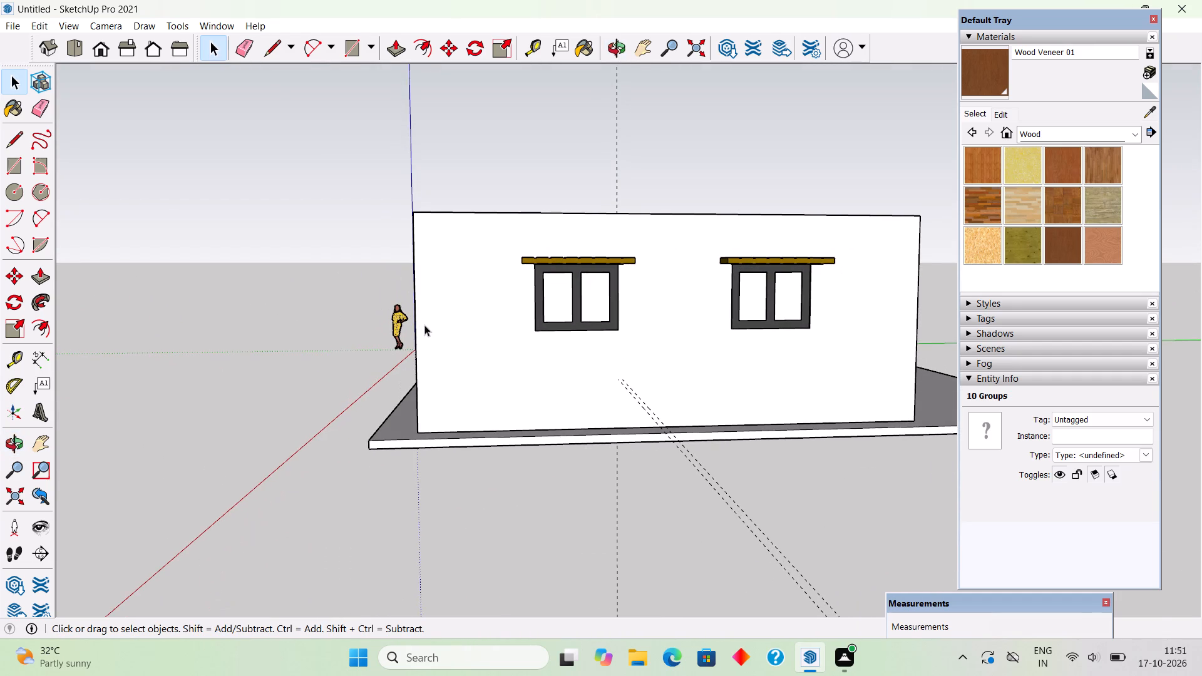
key("t")
scroll(505, 294, "up", 3)
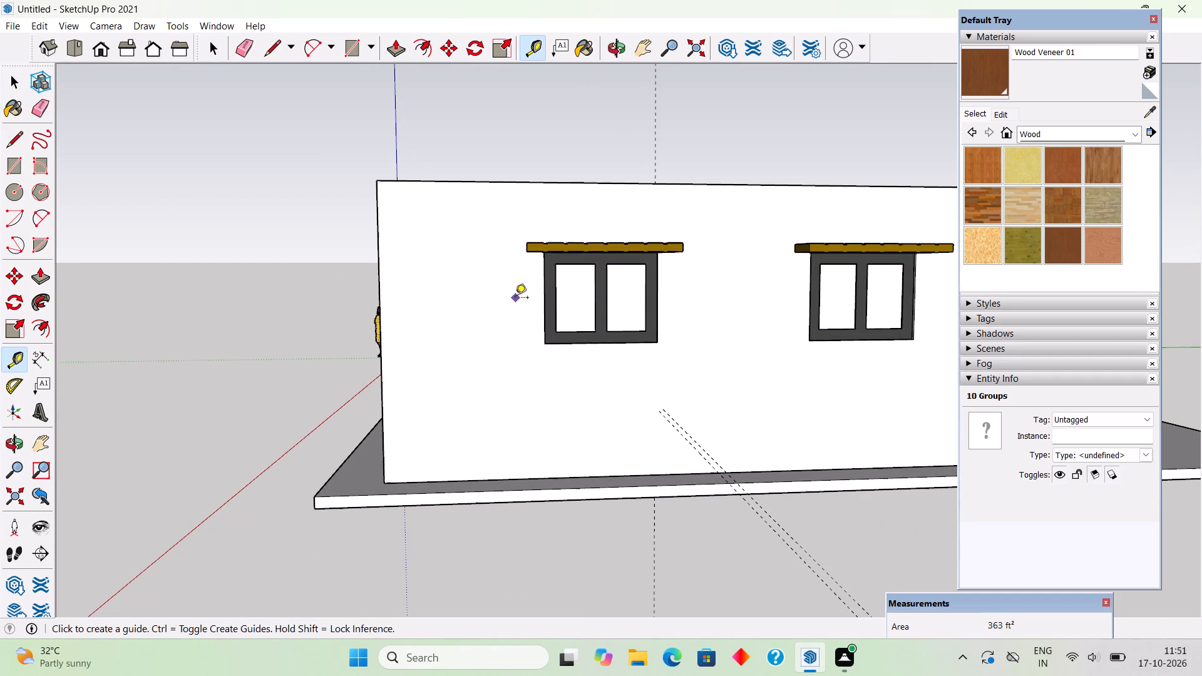
left_click(541, 312)
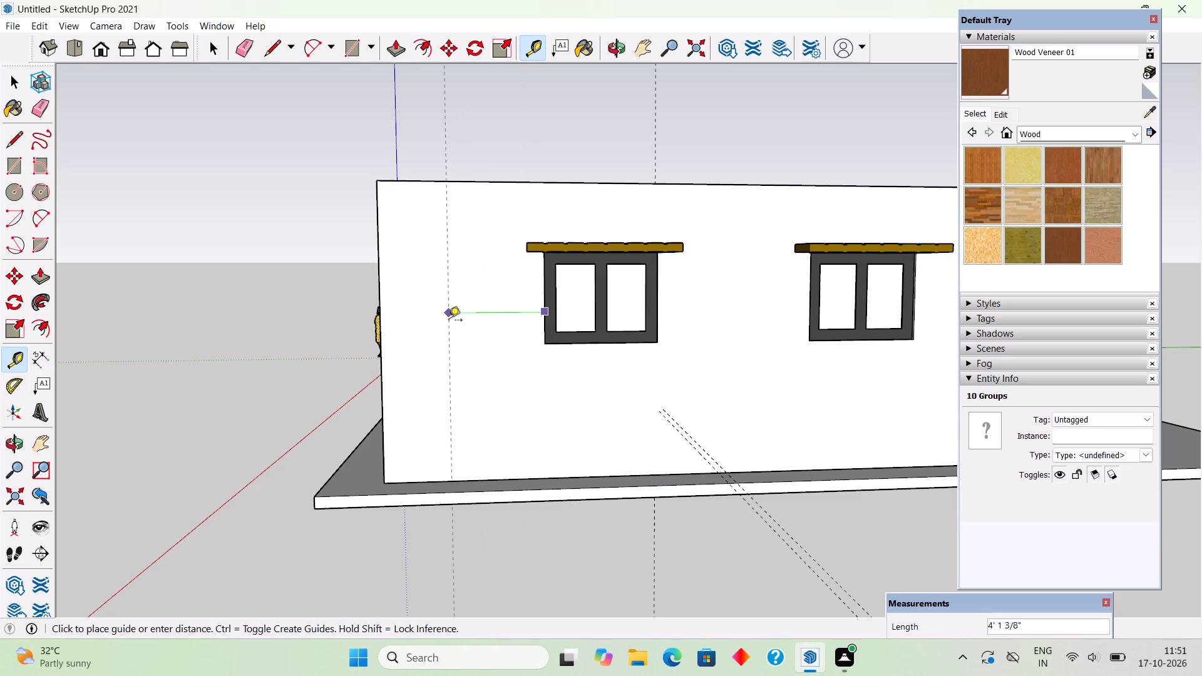
type("4'")
key("Return")
scroll(449, 321, "down", 5)
key("space")
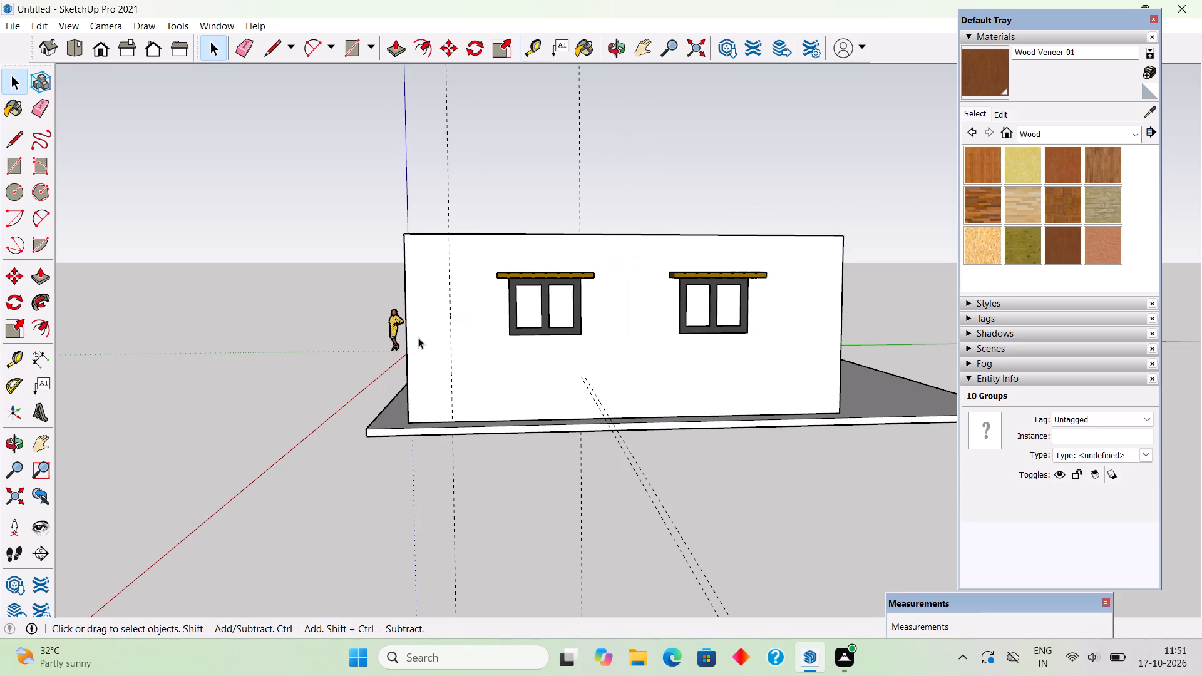
Push the front end face of the outer wall with the two shaded windows back to the vertical guide.
middle_click_drag(404, 409, 678, 437)
scroll(627, 415, "up", 4)
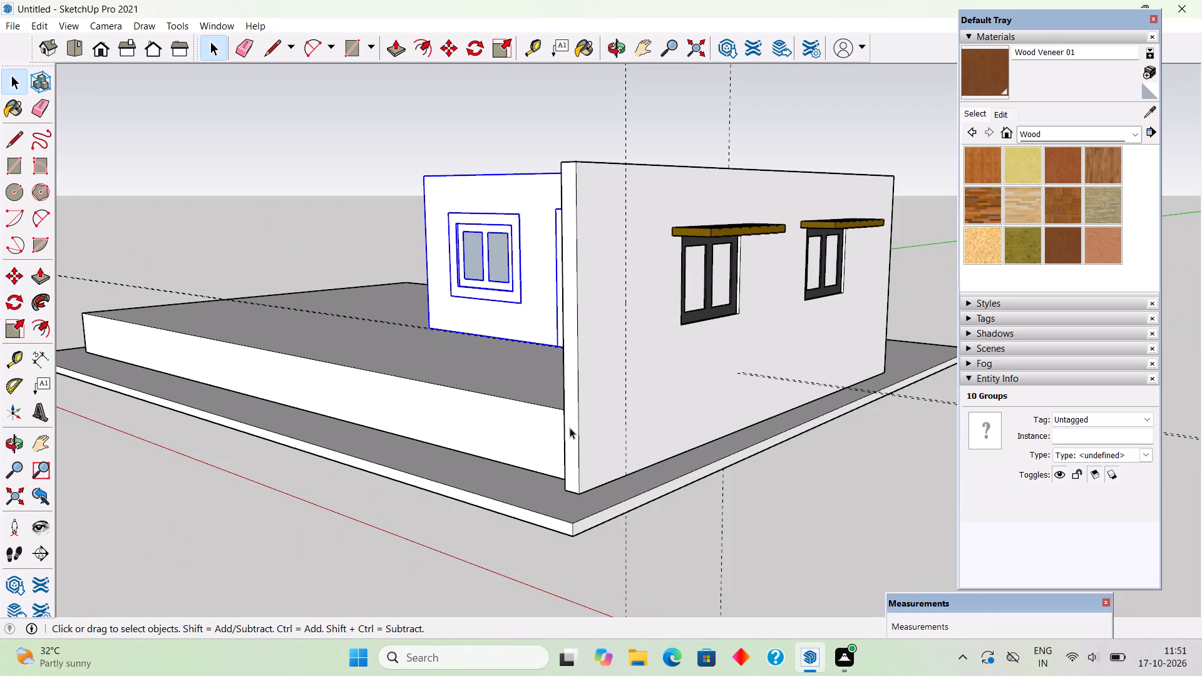
triple_click(570, 428)
key("p")
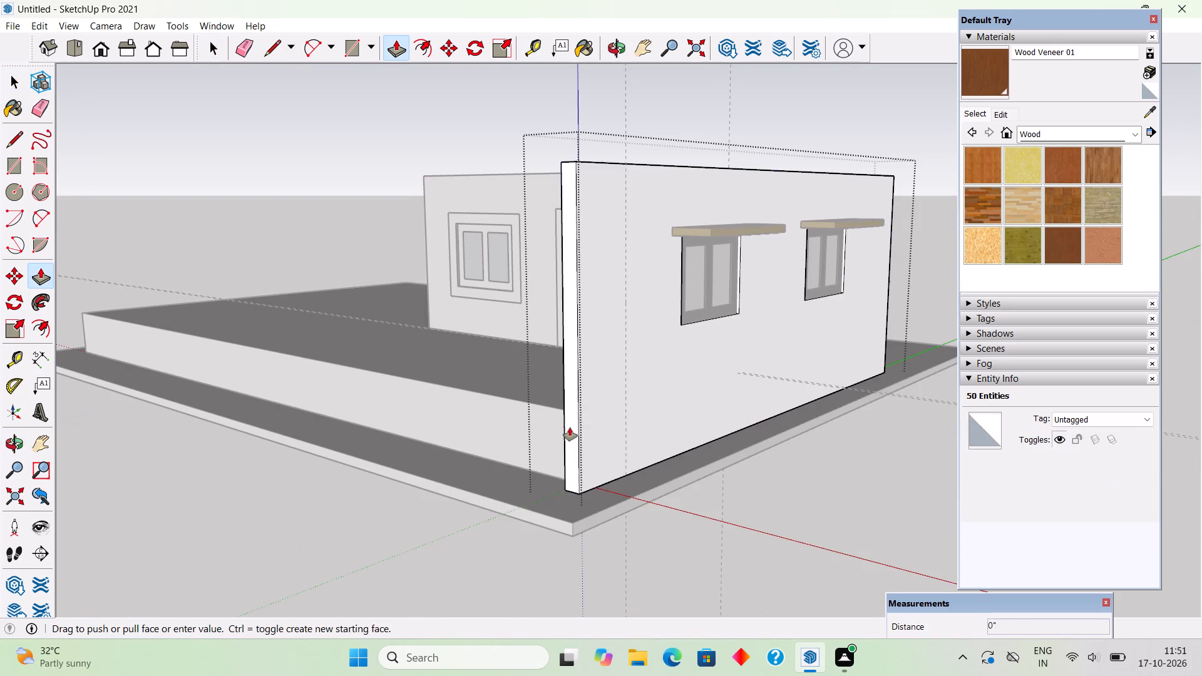
left_click(570, 428)
left_click(628, 454)
key("space")
Push the raised floor slab's front face back until it is flush with the shortened outer wall's end.
triple_click(523, 449)
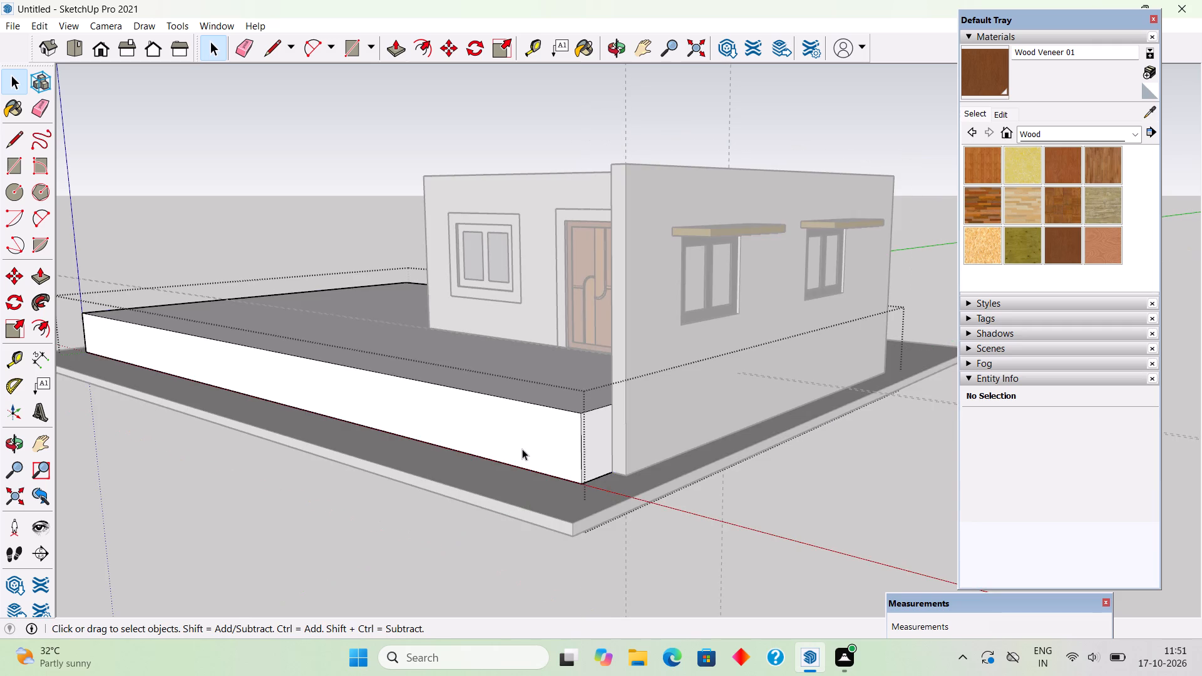
key("p")
left_click(522, 449)
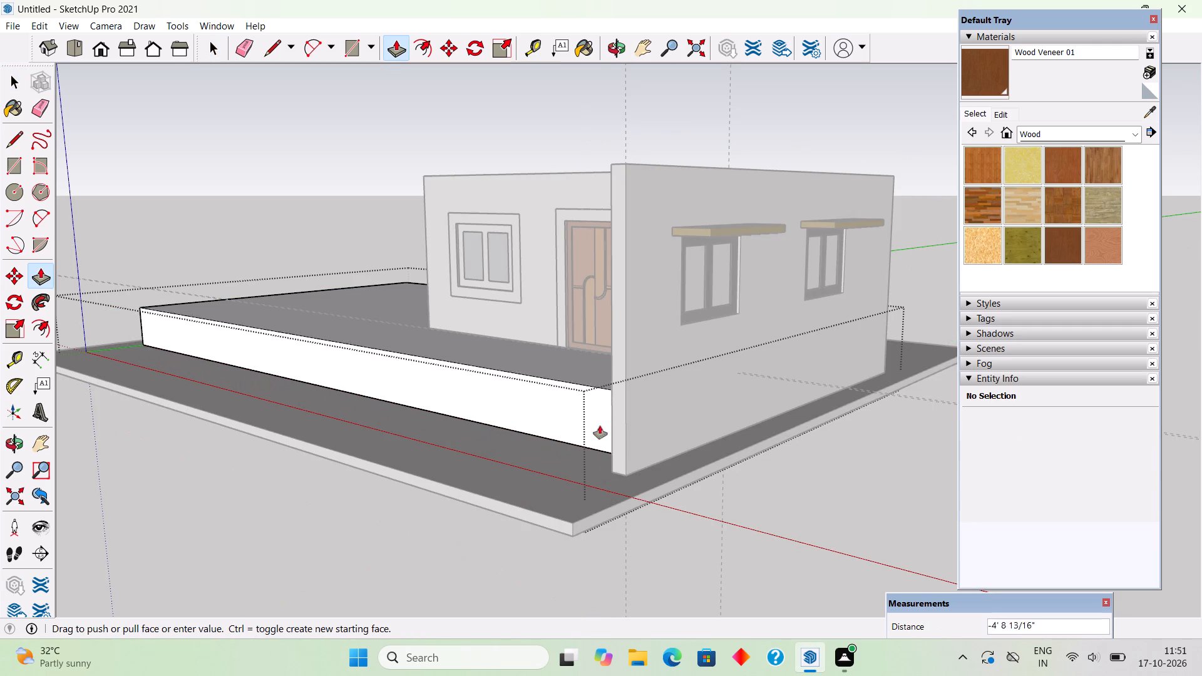
left_click(624, 434)
key("space")
left_click(813, 498)
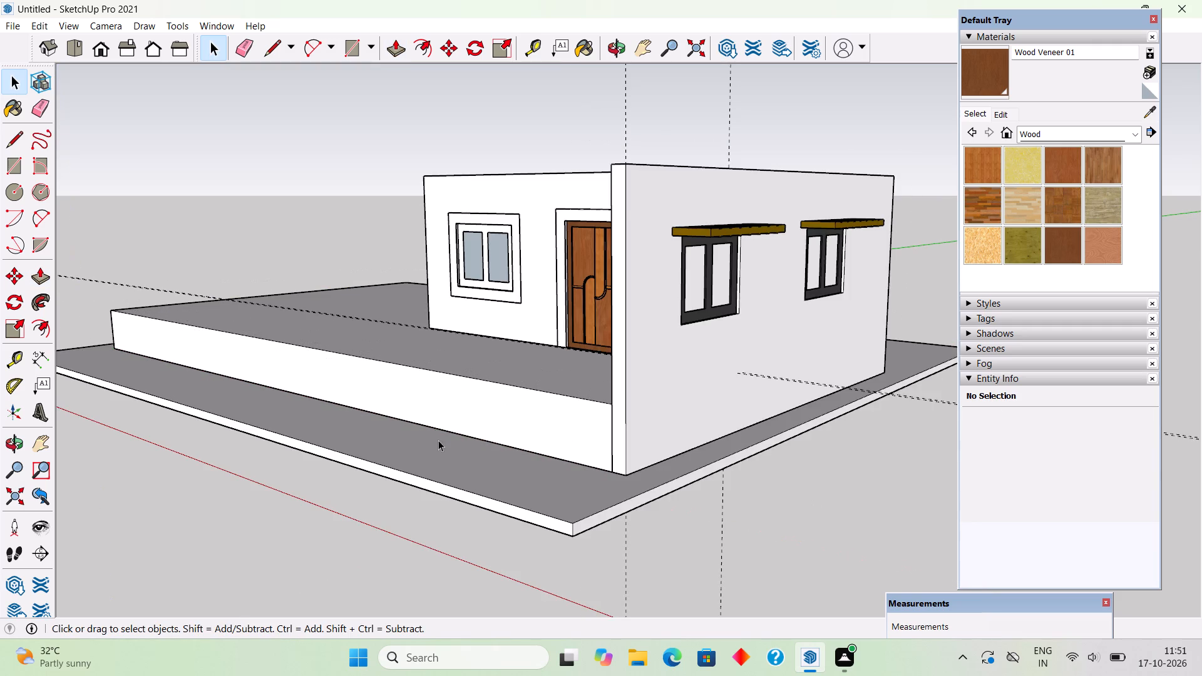
Add a floor guide along the base edge of the door wall's free end.
middle_click_drag(438, 440, 971, 476)
scroll(913, 452, "down", 3)
middle_click_drag(600, 459, 622, 505)
scroll(622, 505, "down", 2)
key("t")
scroll(532, 491, "up", 3)
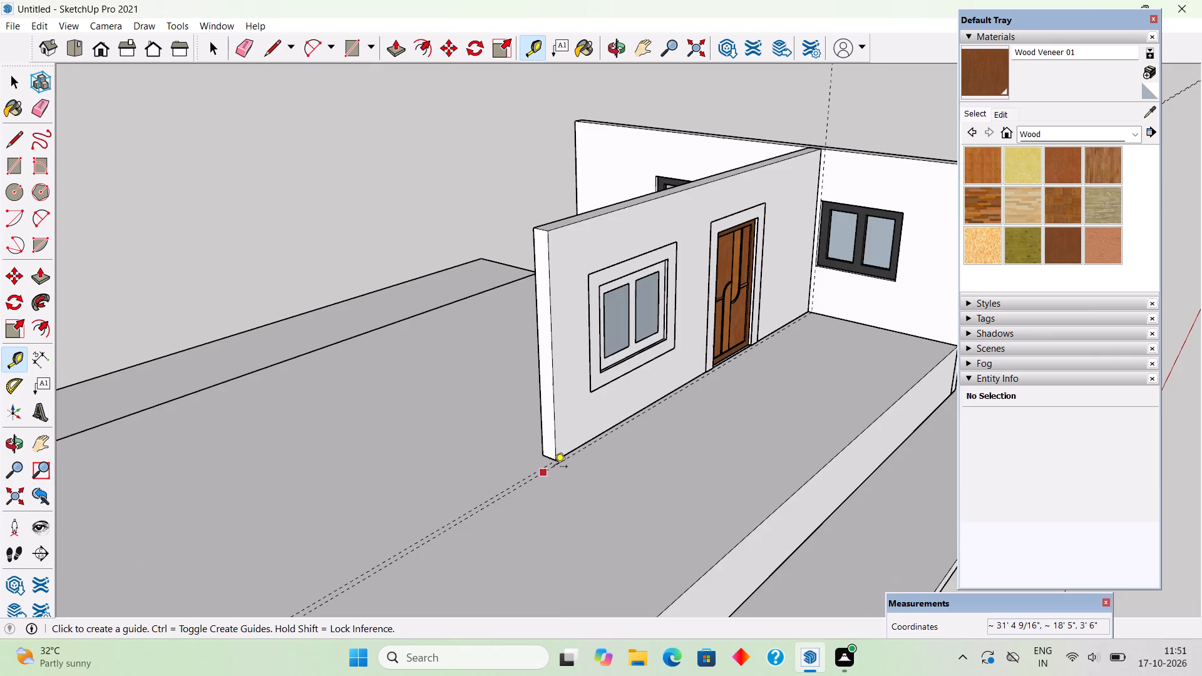
scroll(554, 468, "up", 16)
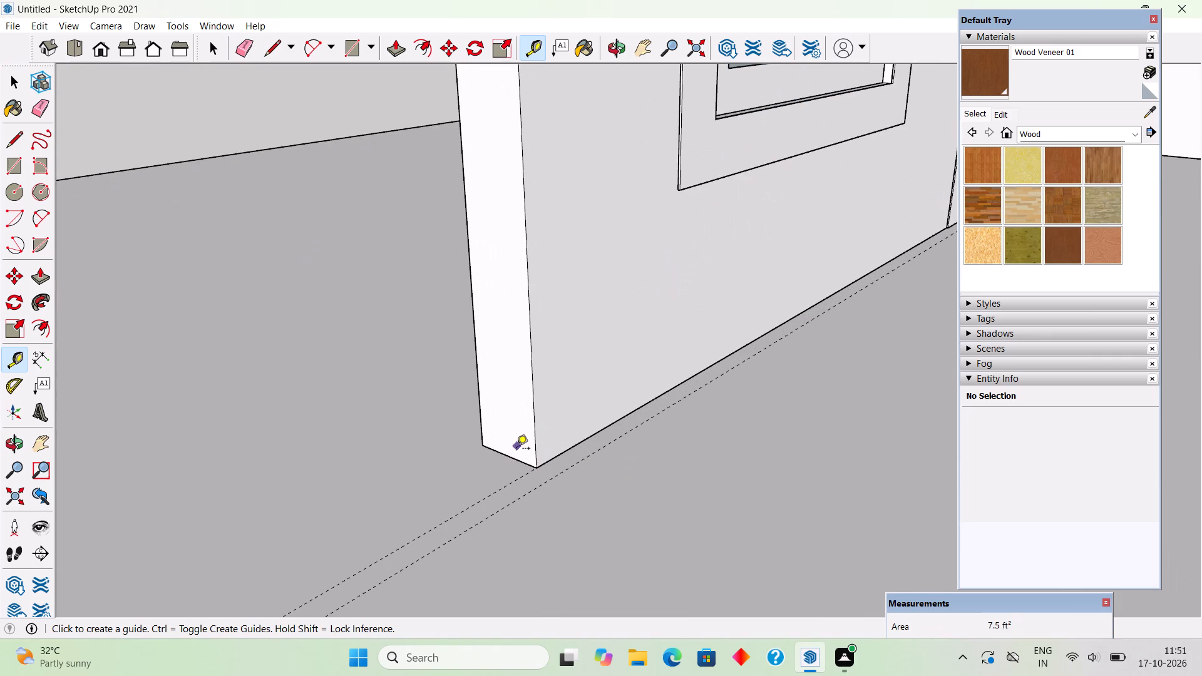
double_click(515, 458)
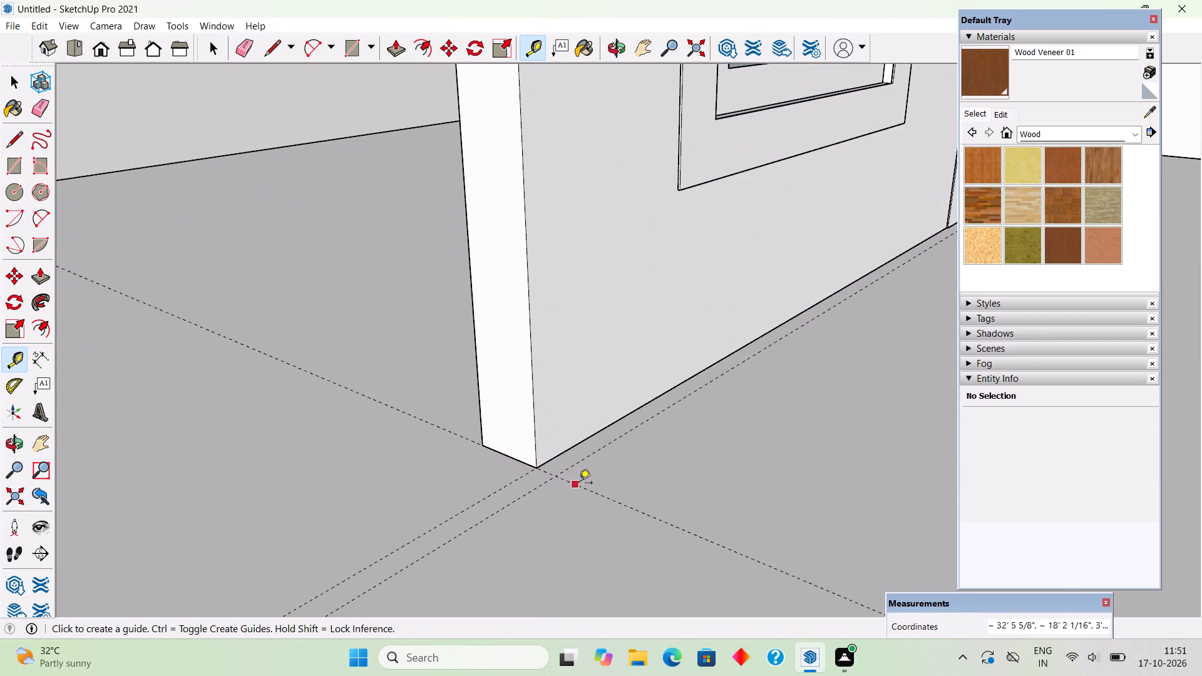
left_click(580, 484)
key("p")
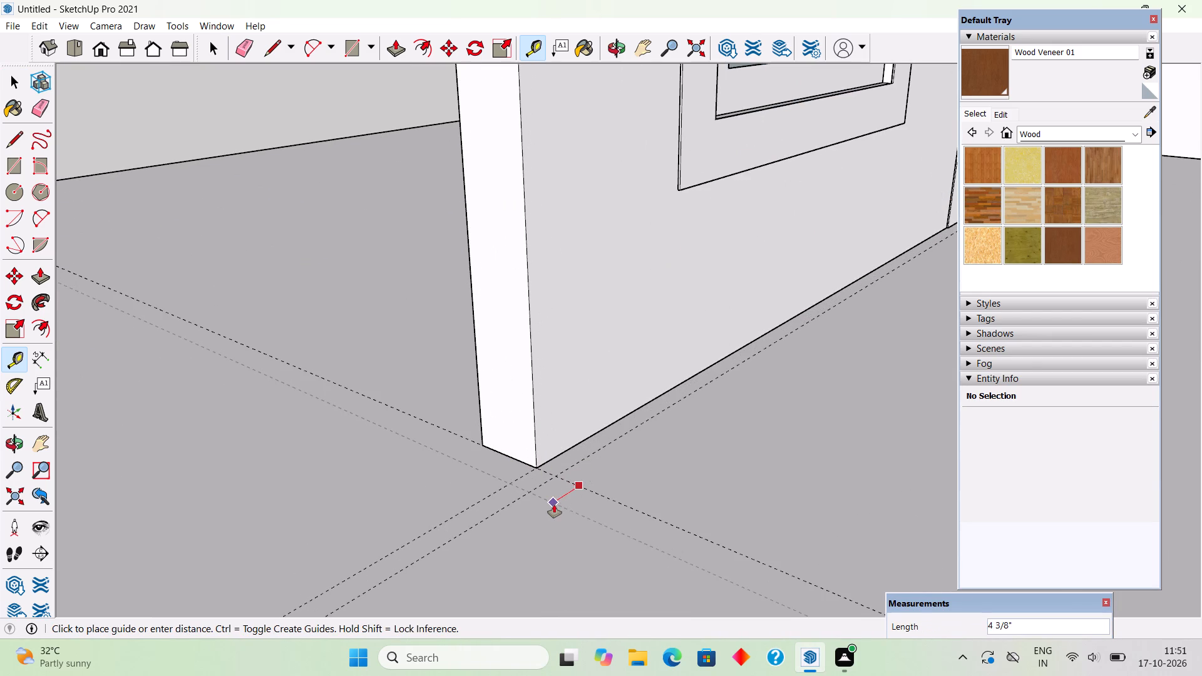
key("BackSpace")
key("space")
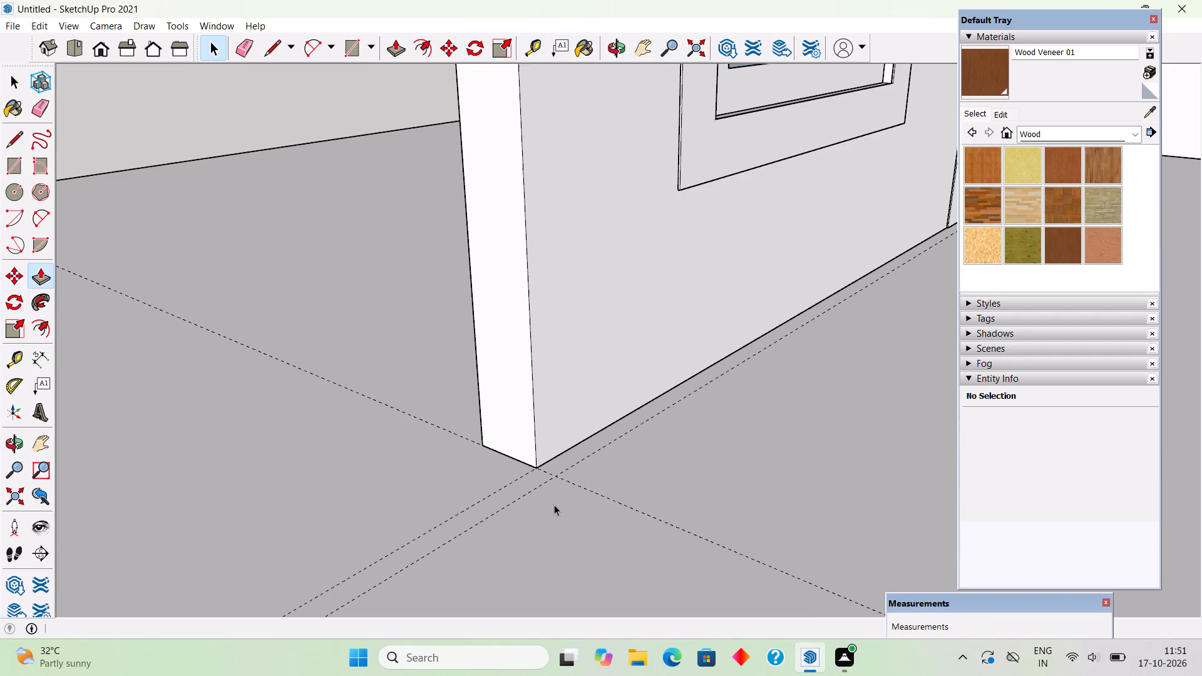
Add a parallel floor guide 9" beyond the door wall's free end.
key("t")
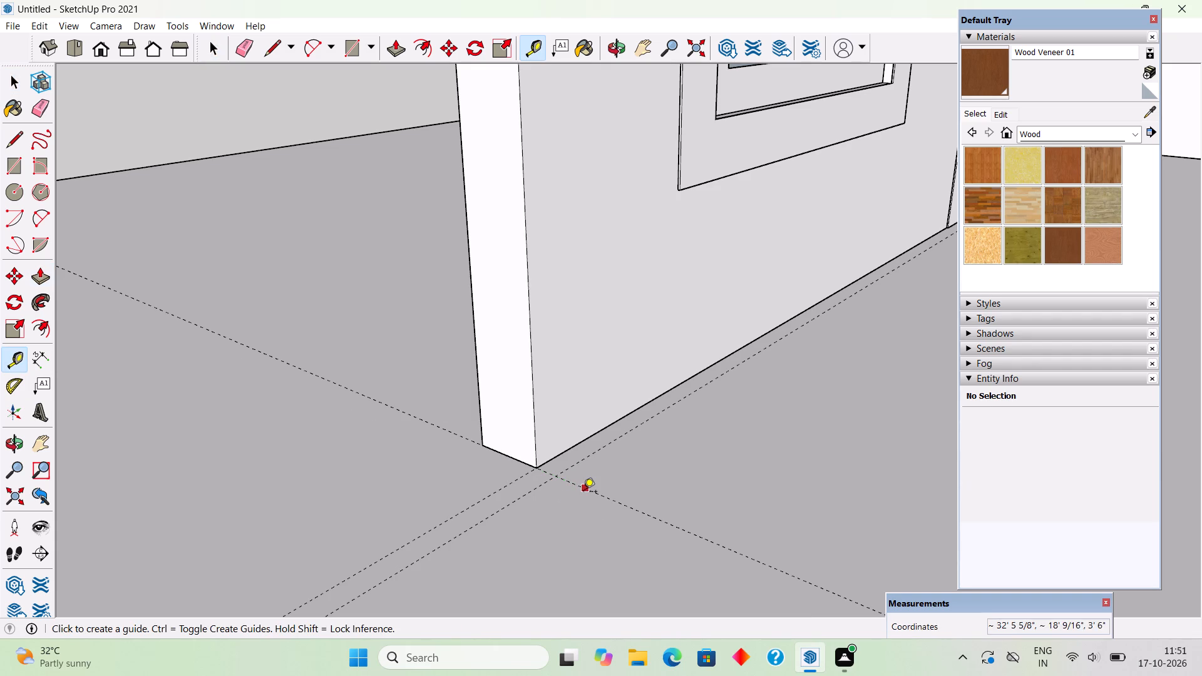
left_click(583, 493)
key("9")
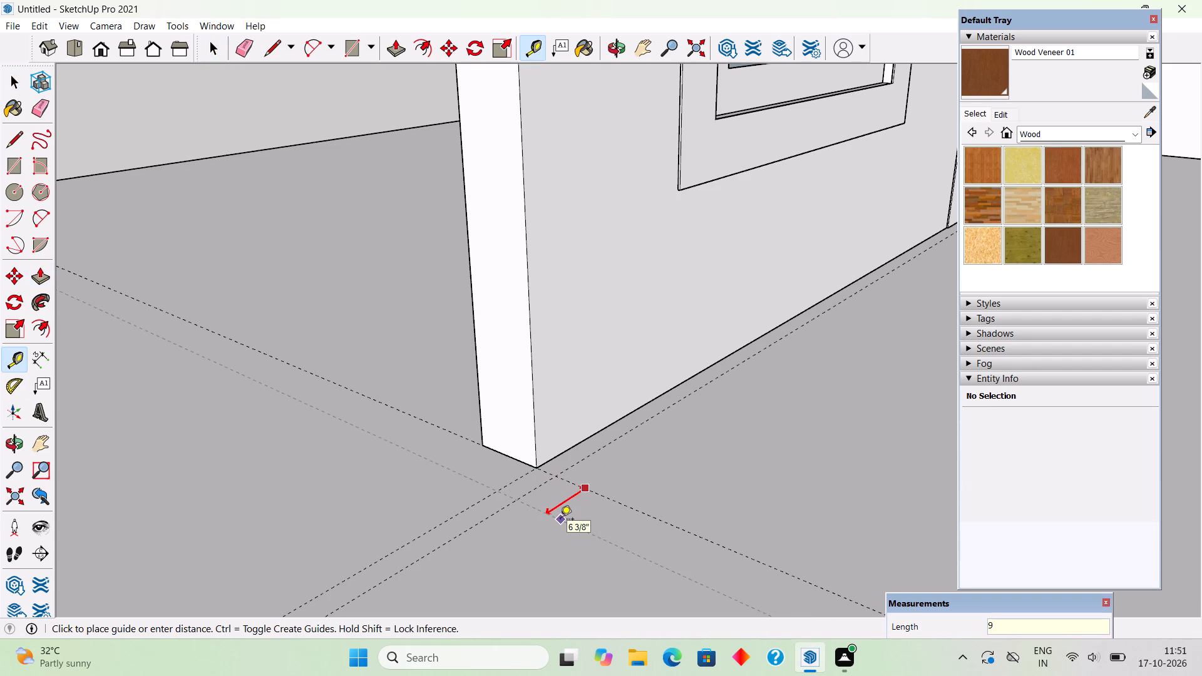
key("shift+quotedbl")
key("Return")
key("space")
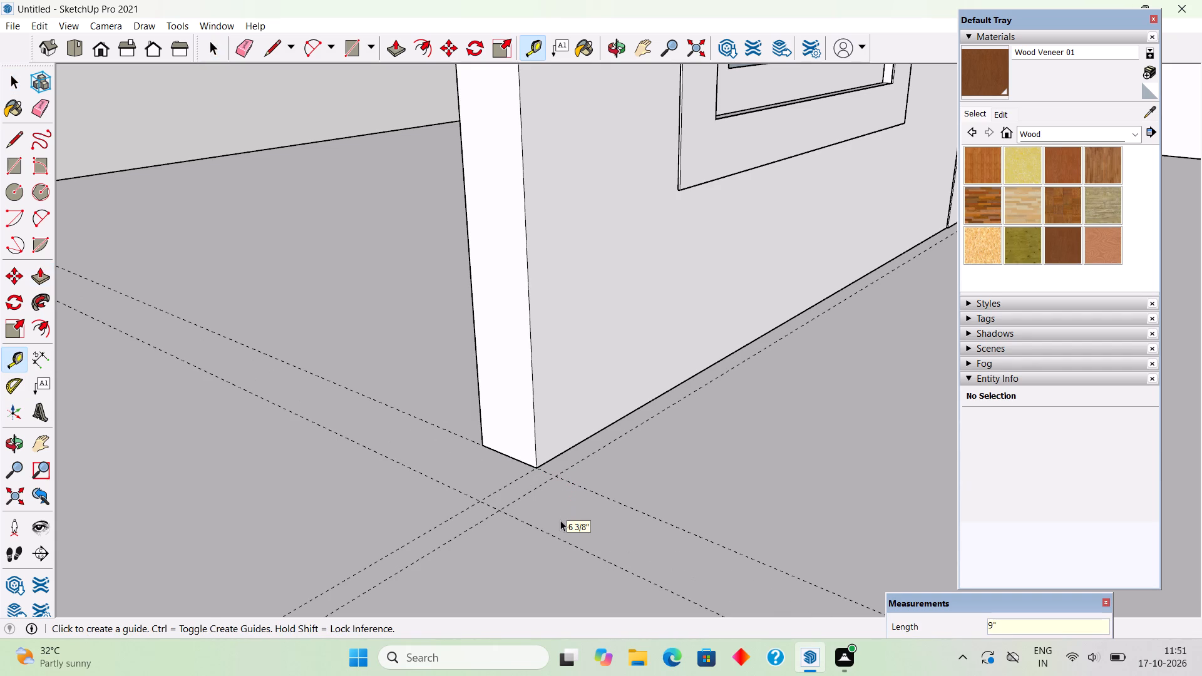
Draw a 9" by 10' rectangle on the slab from the door wall's far end corner to the slab's front edge.
key("r")
left_click(485, 447)
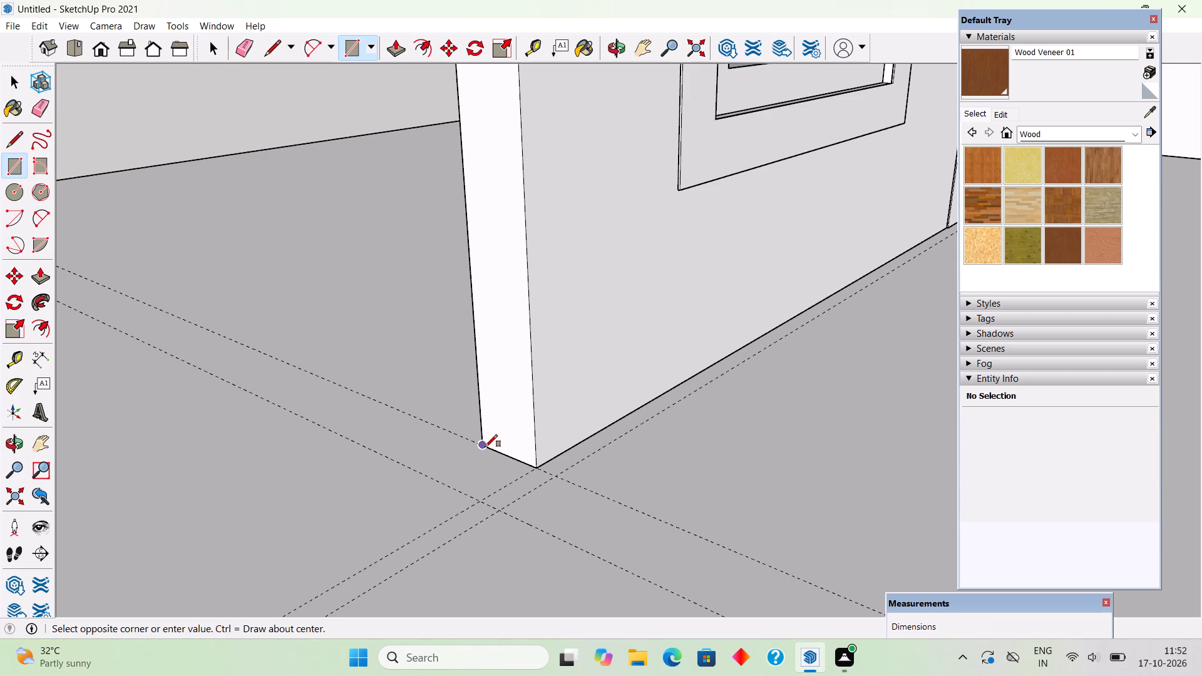
scroll(485, 447, "down", 16)
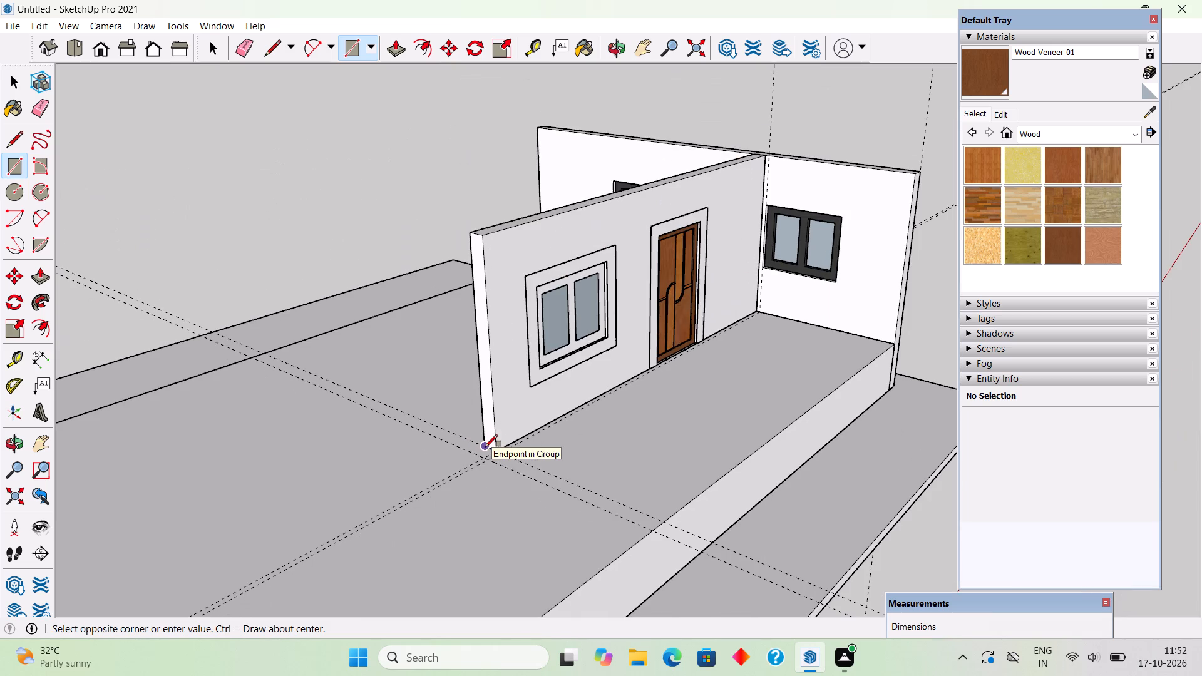
left_click(652, 534)
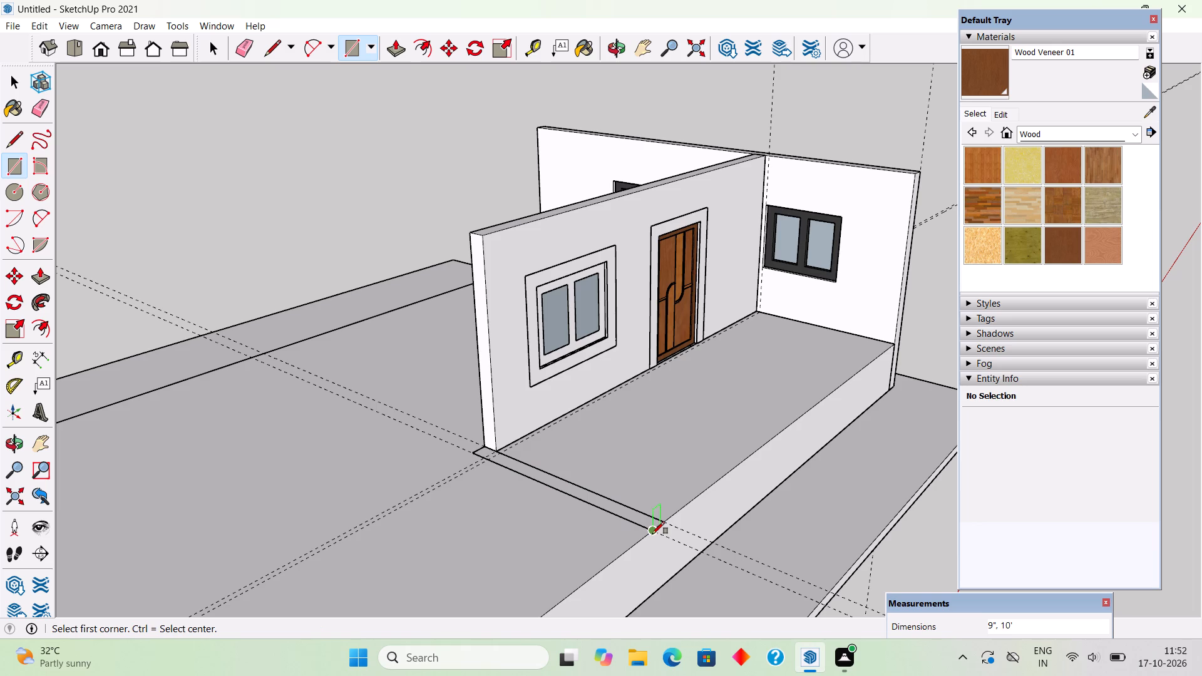
Extrude the 9" by 10' rectangle upward 10' as a wall.
key("p")
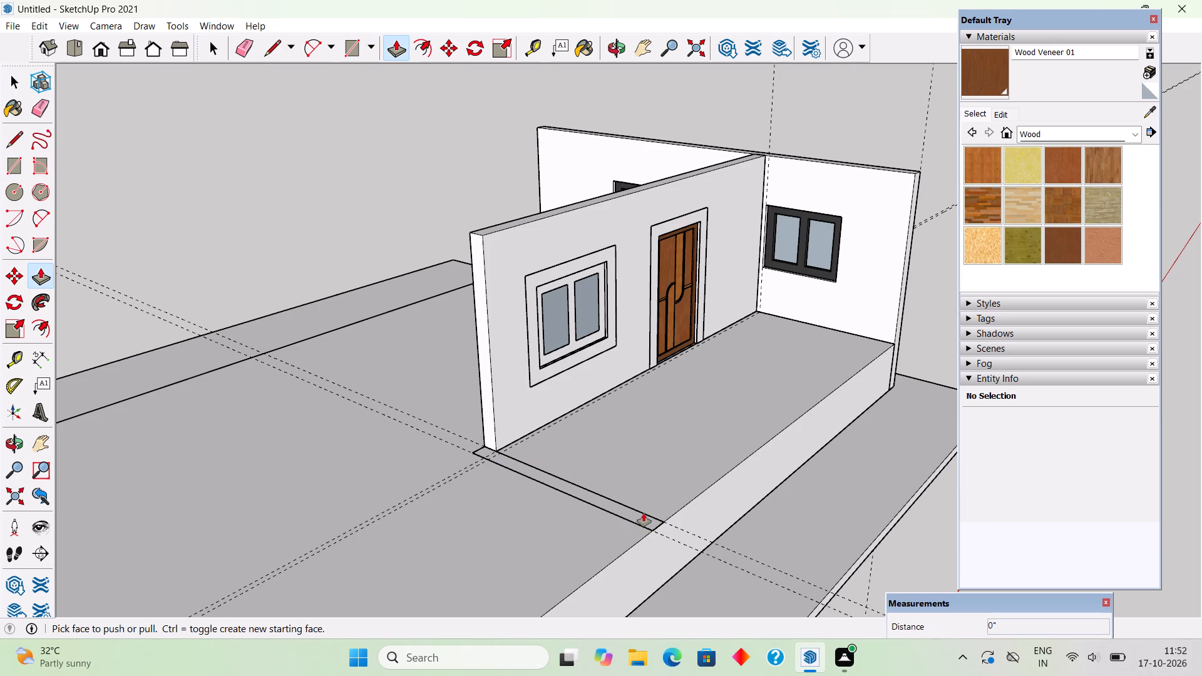
left_click(644, 513)
type("10;")
key("apostrophe")
key("BackSpace")
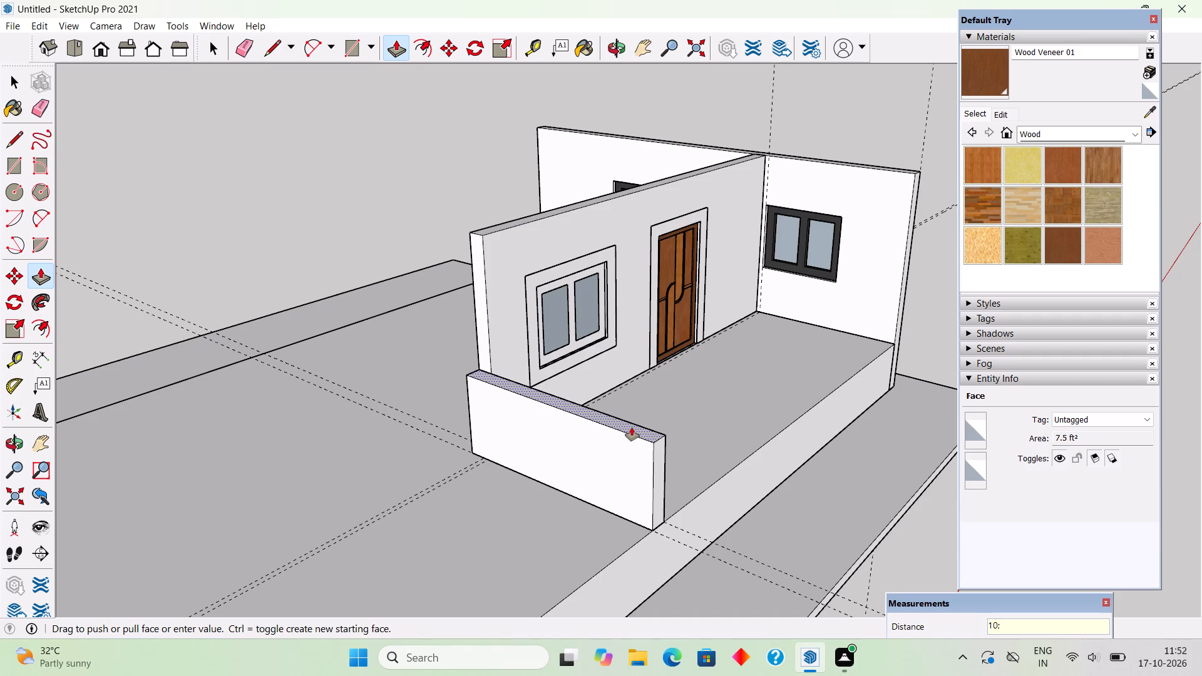
key("BackSpace")
key("apostrophe")
key("Return")
key("space")
Make the new side wall's geometry into a group.
triple_click(632, 428)
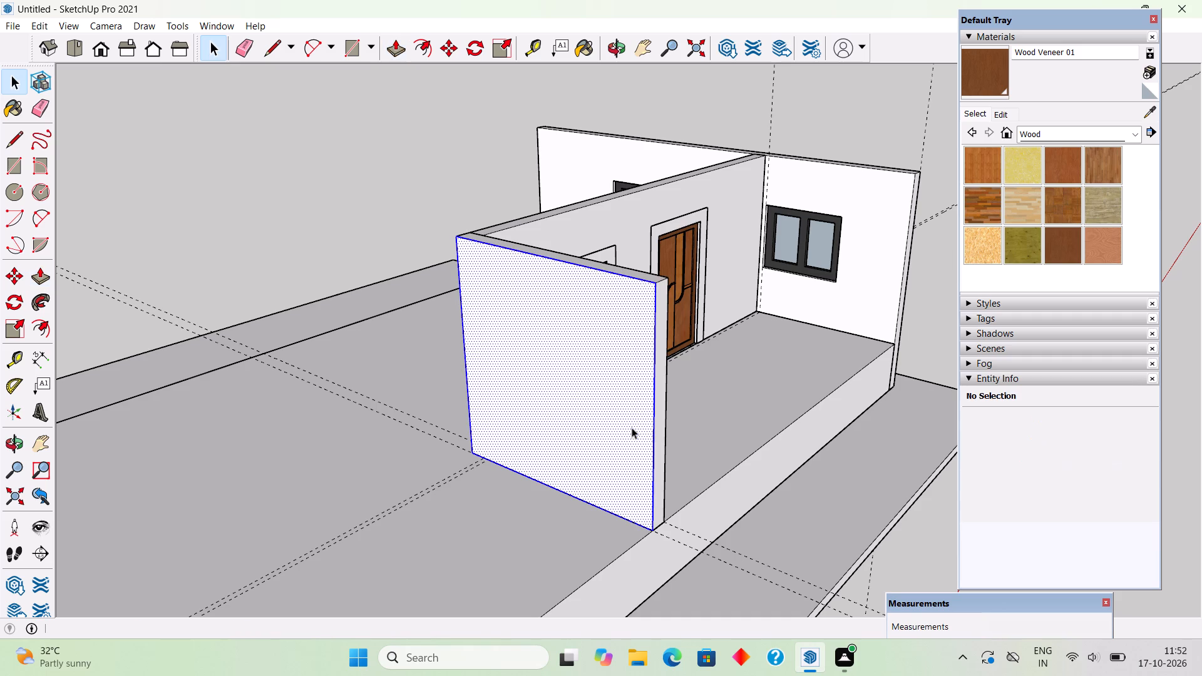
right_click(632, 428)
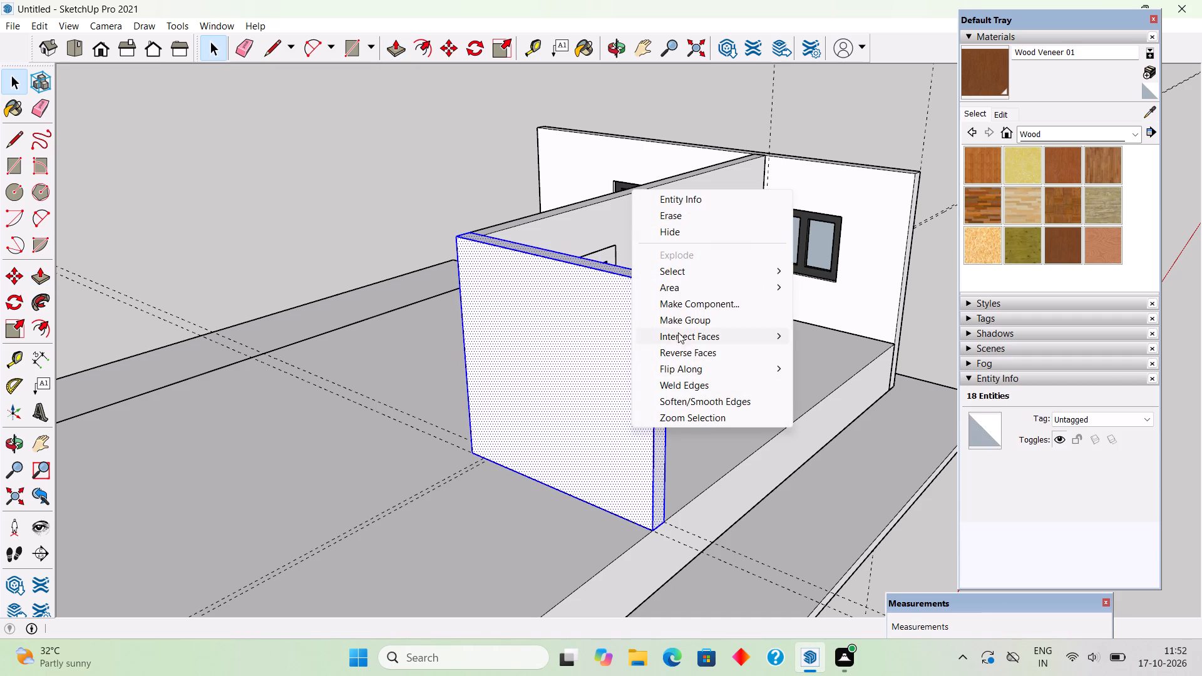
left_click(679, 320)
left_click(358, 135)
Push the raised floor slab's front face inward 1' inside its group.
middle_click_drag(655, 516, 448, 434)
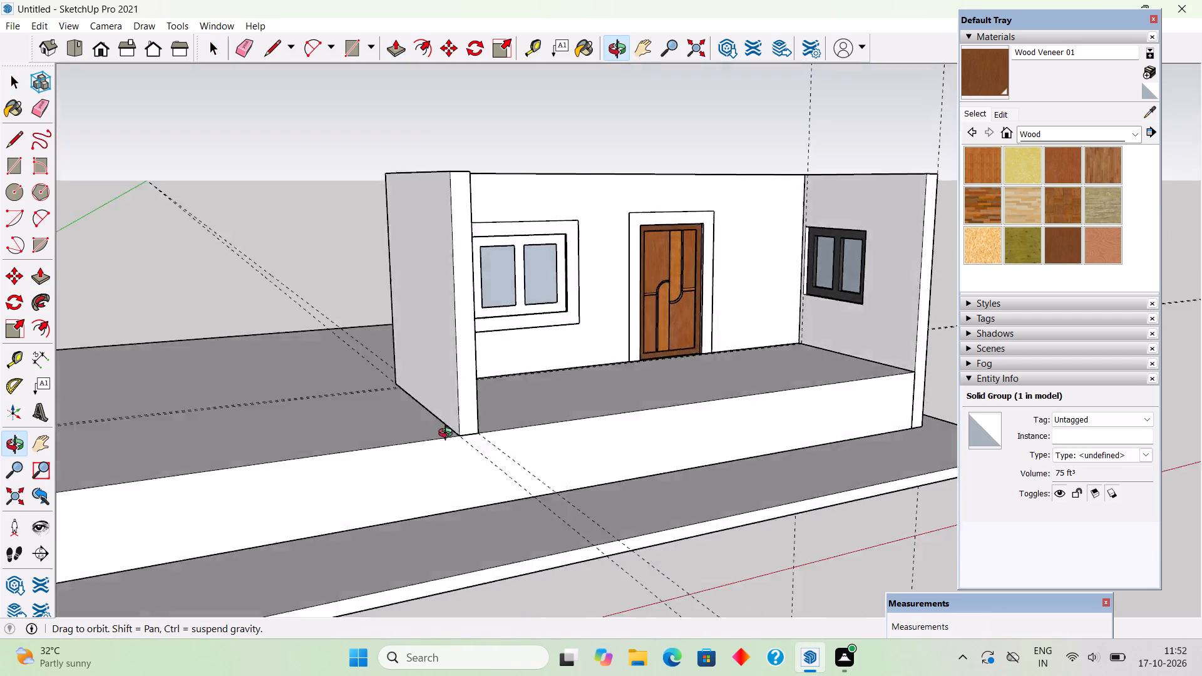
middle_click_drag(448, 434, 246, 433)
middle_click_drag(977, 513, 696, 500)
middle_click_drag(836, 499, 697, 510)
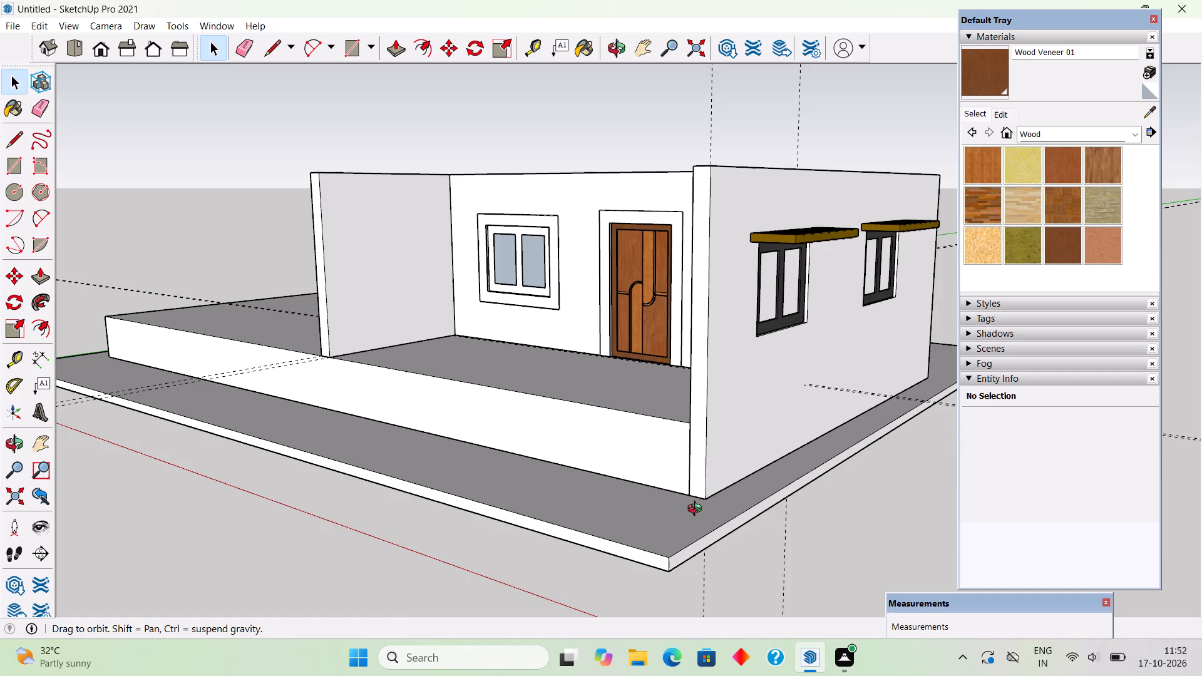
middle_click_drag(697, 510, 624, 545)
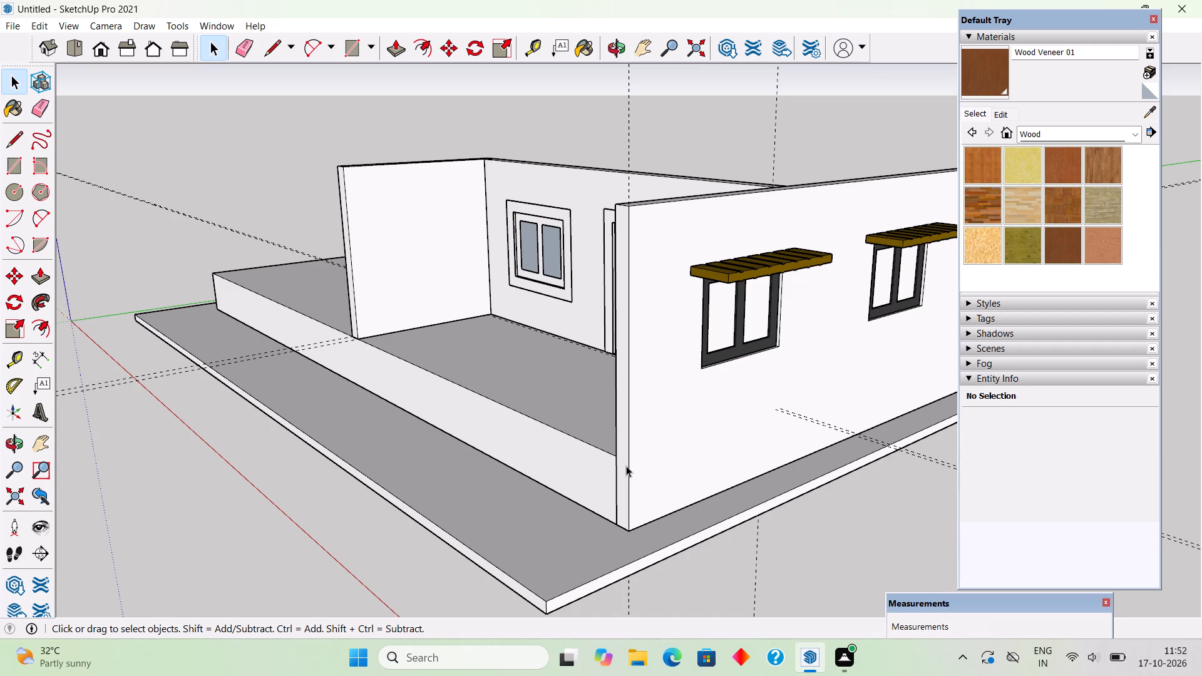
triple_click(578, 466)
middle_click_drag(625, 403, 681, 442)
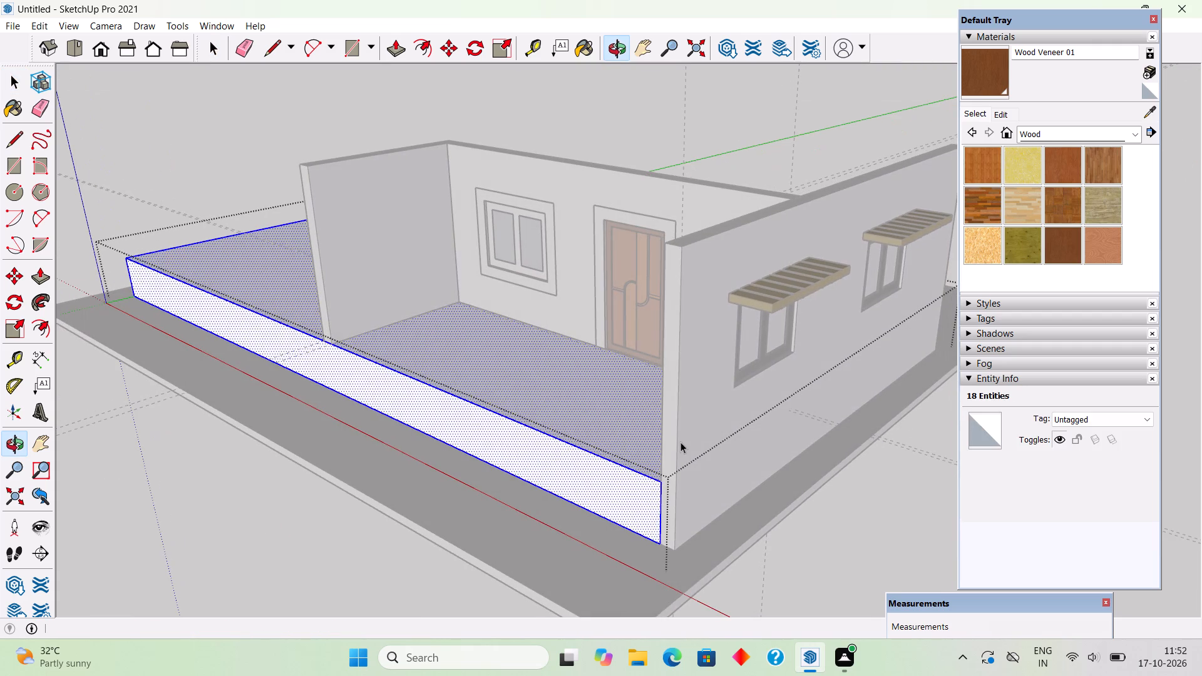
key("p")
left_click(588, 477)
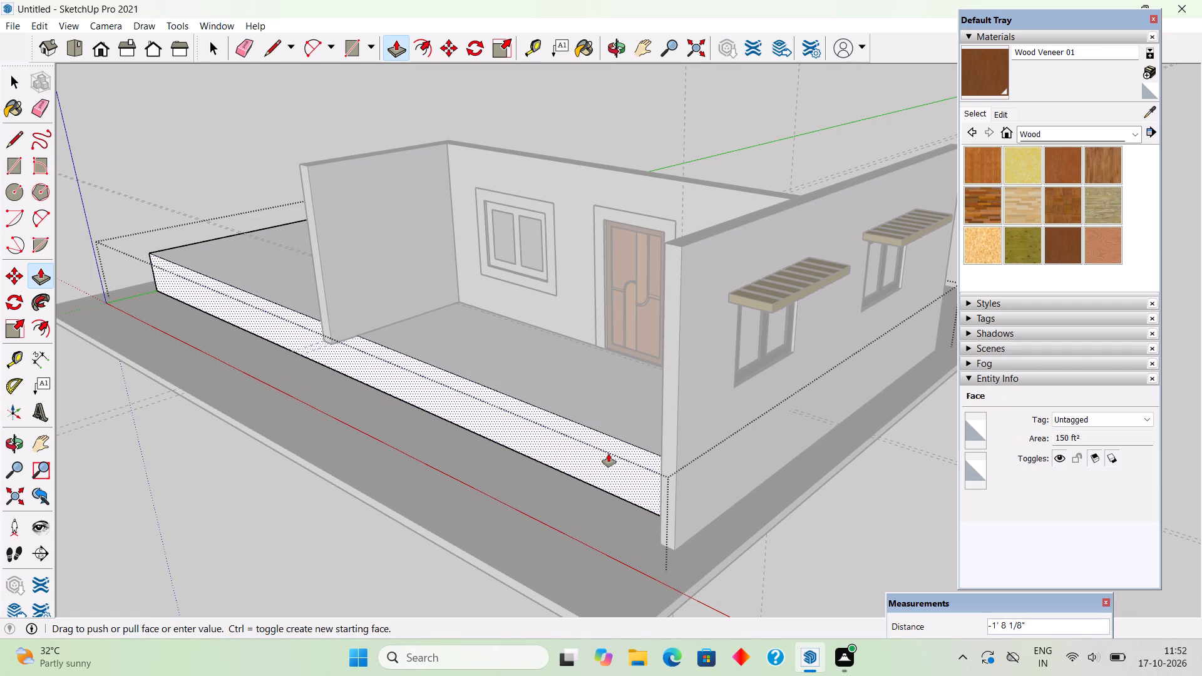
key("1")
key("apostrophe")
key("Return")
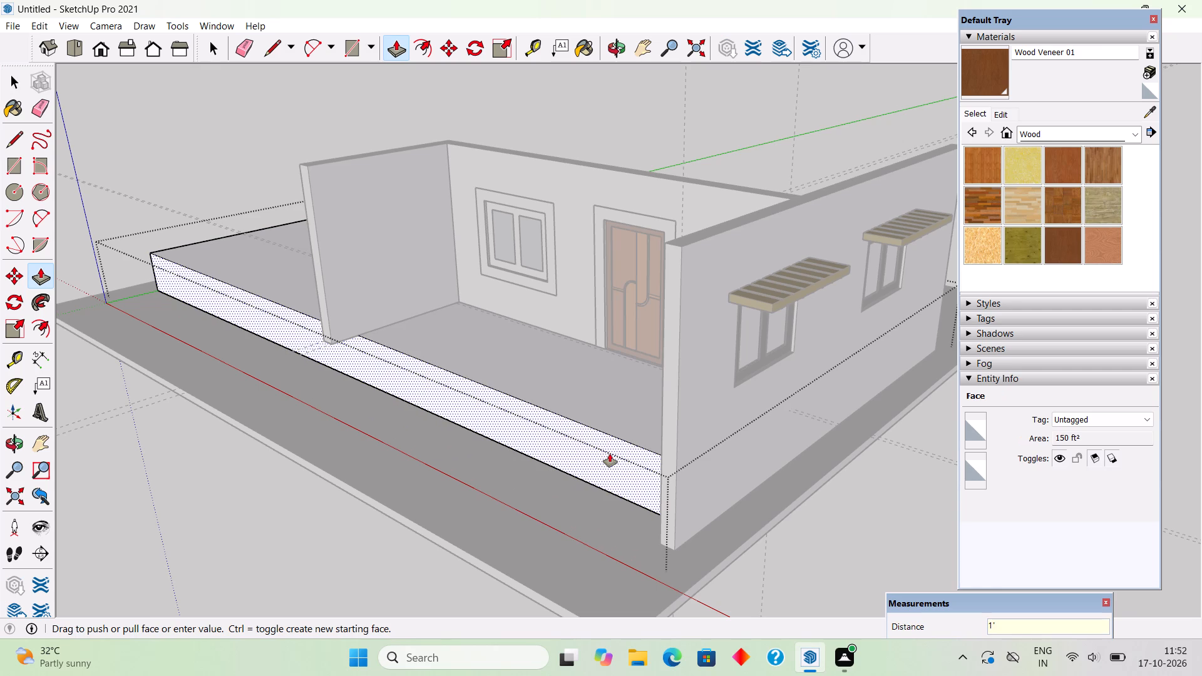
key("space")
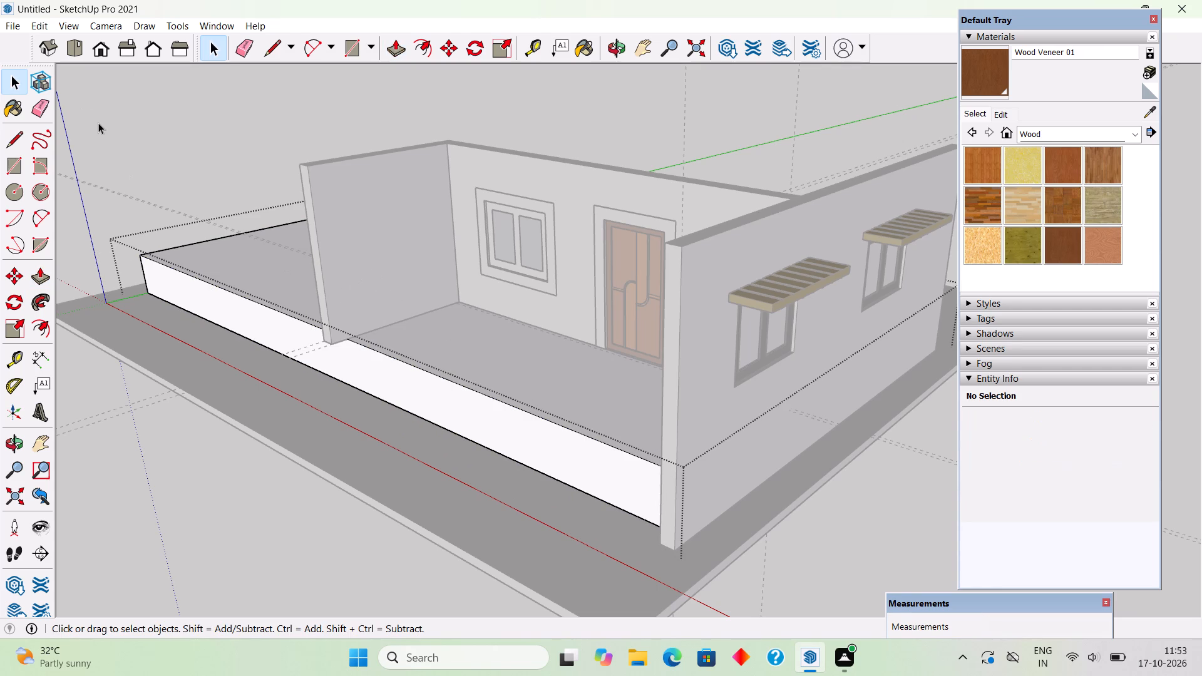
Push the porch side wall's front end face inward 1'9" inside its group.
triple_click(319, 264)
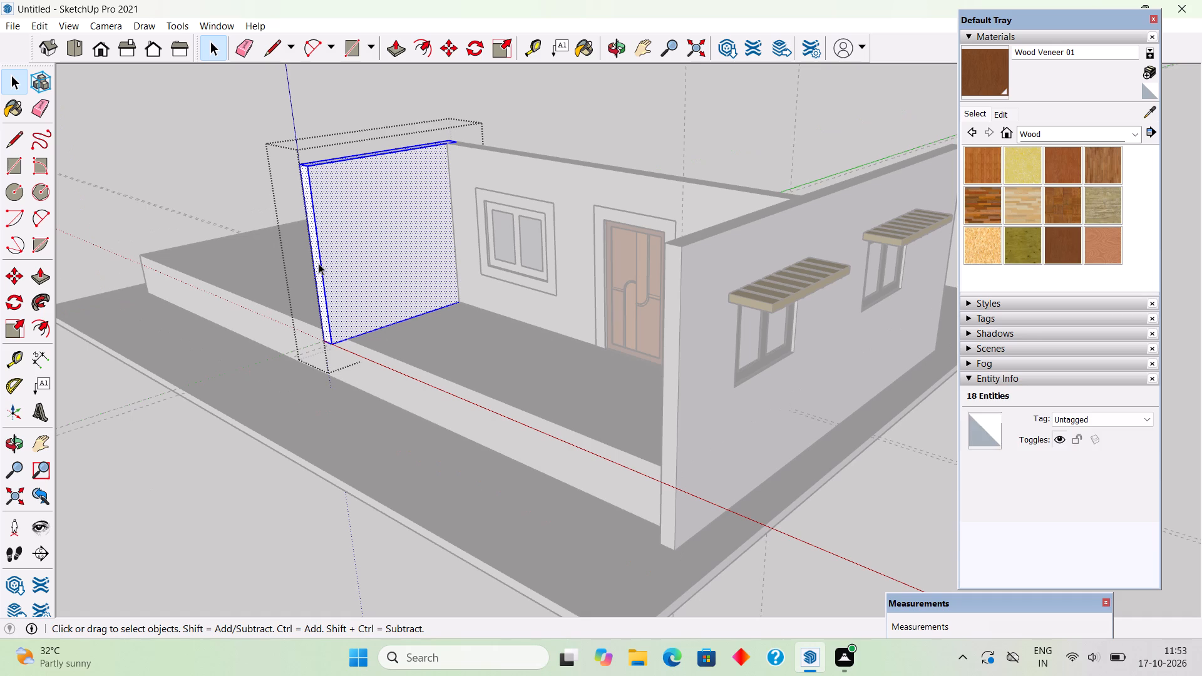
key("p")
left_click(317, 281)
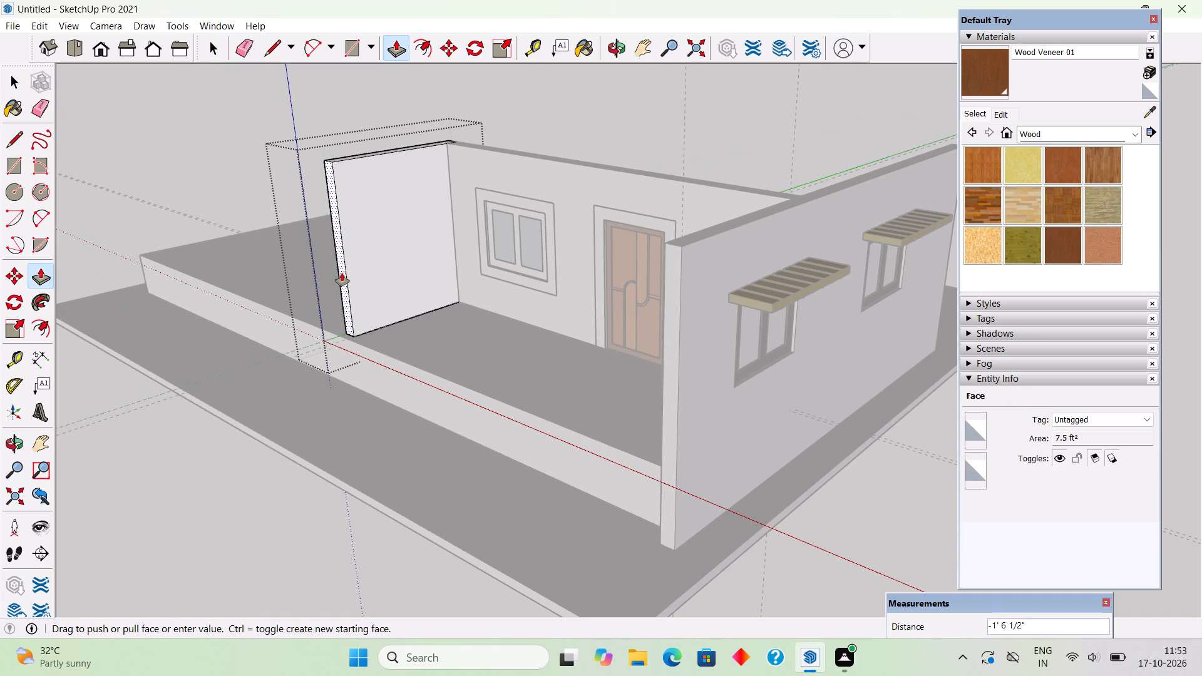
key("1")
type("'8")
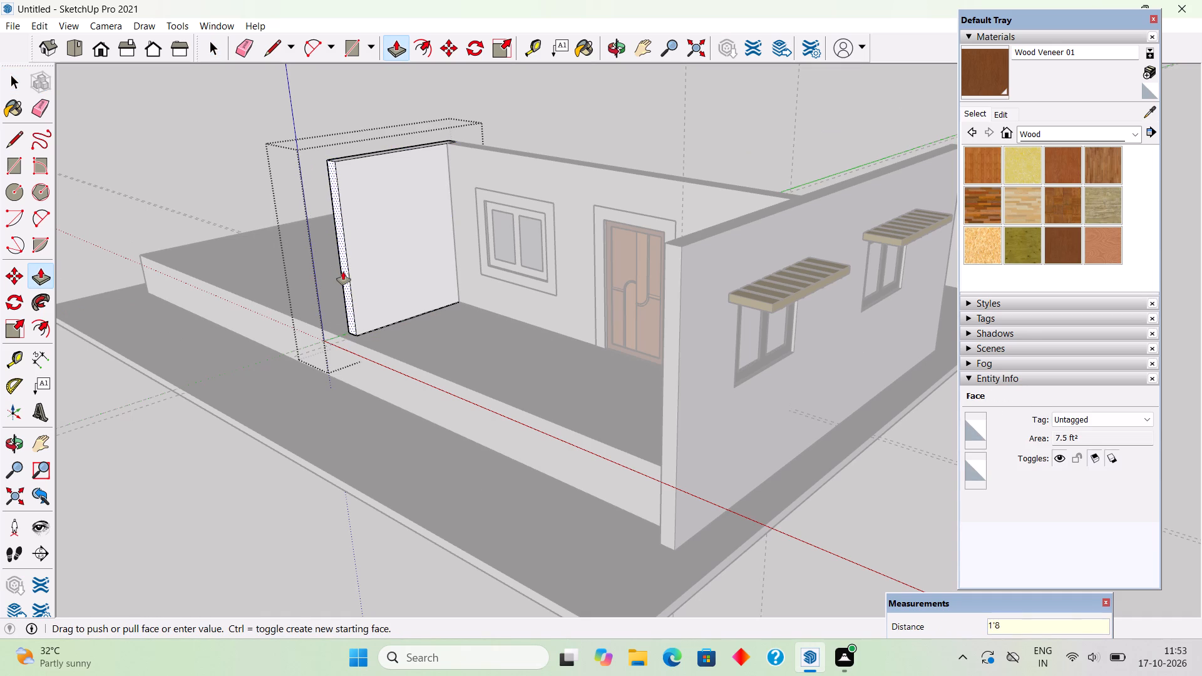
key("BackSpace")
type("9\"")
key("Return")
key("space")
left_click(245, 169)
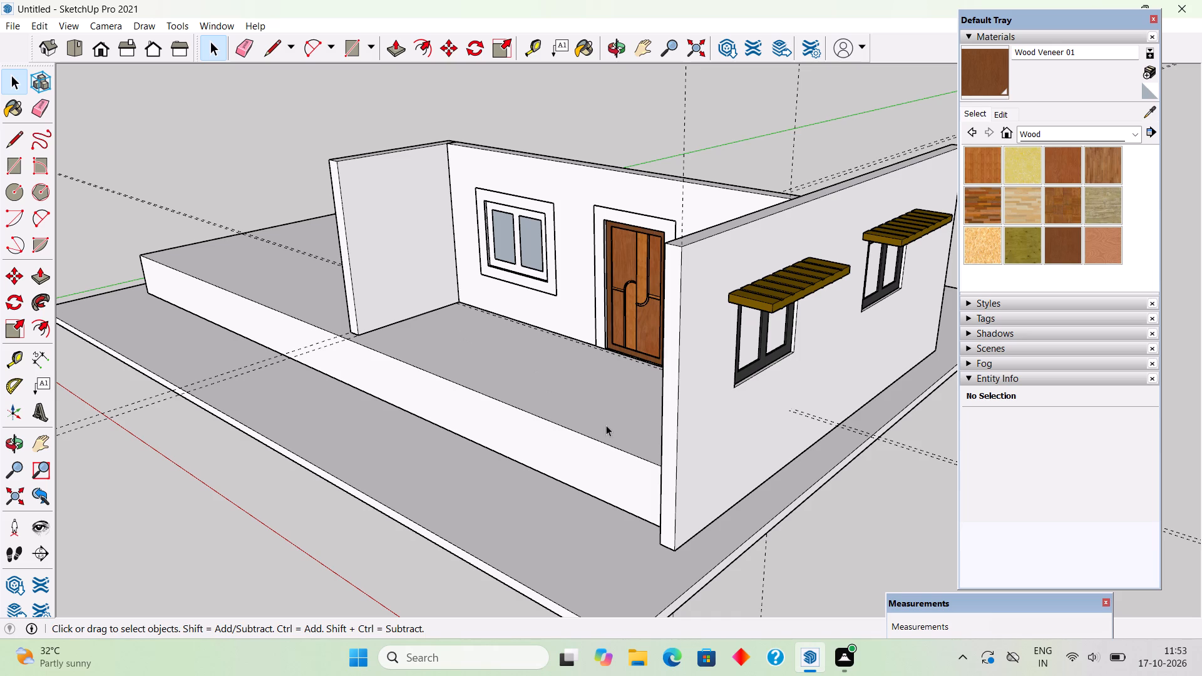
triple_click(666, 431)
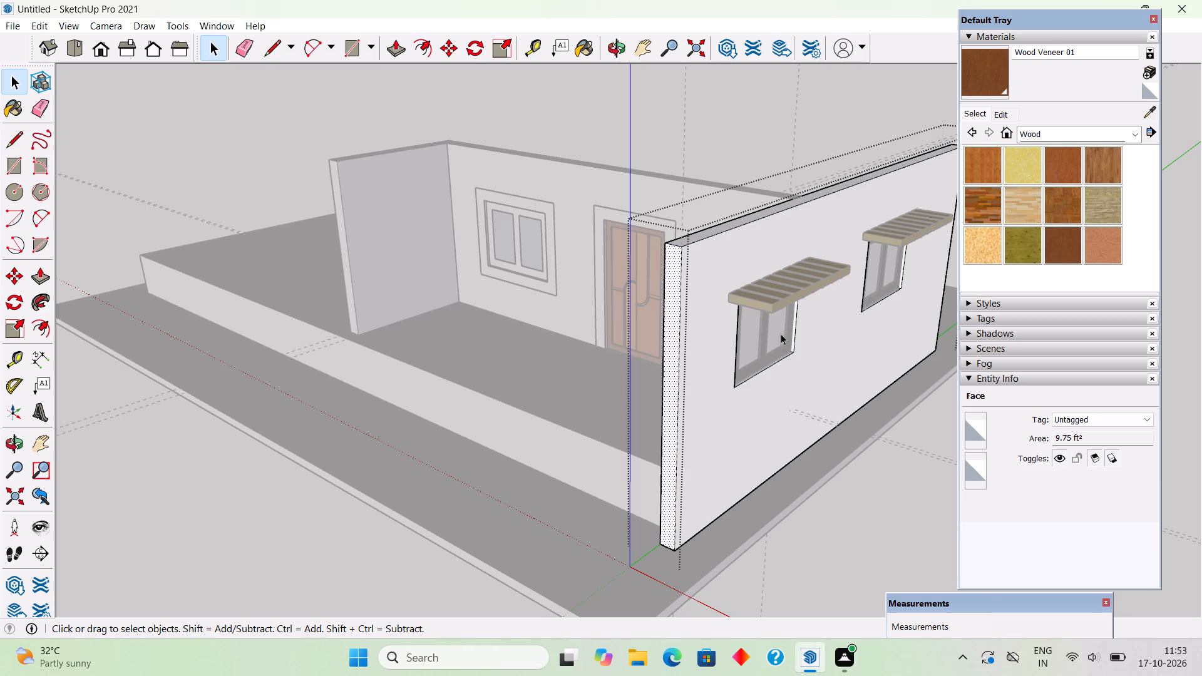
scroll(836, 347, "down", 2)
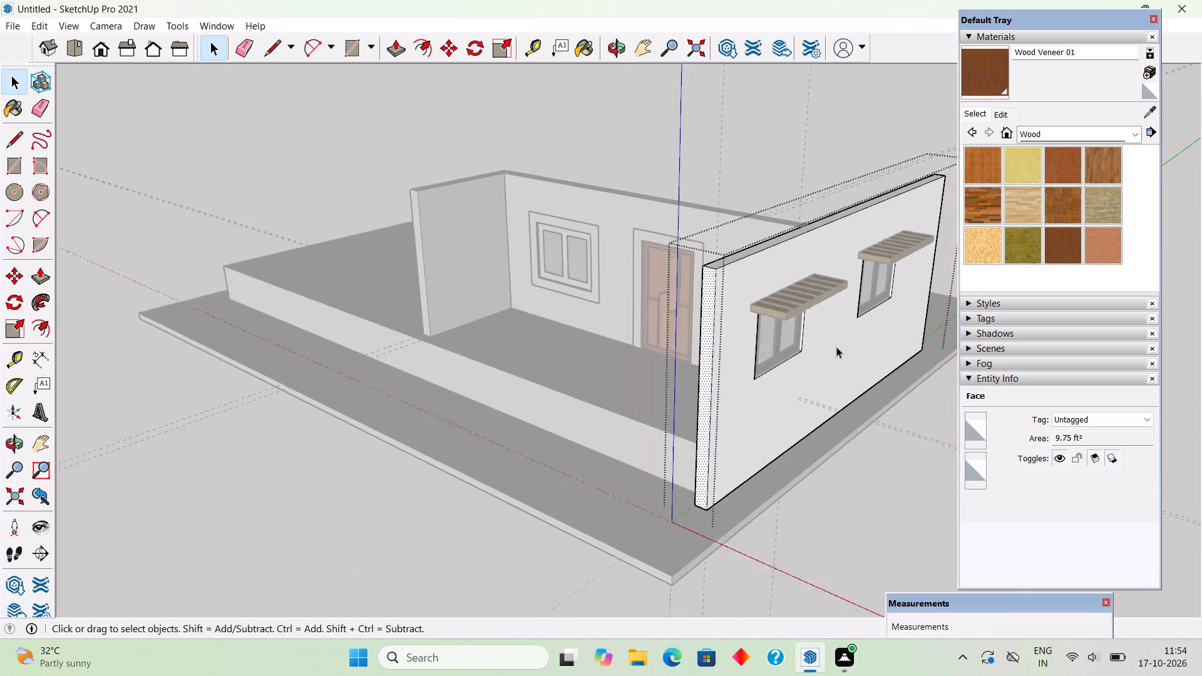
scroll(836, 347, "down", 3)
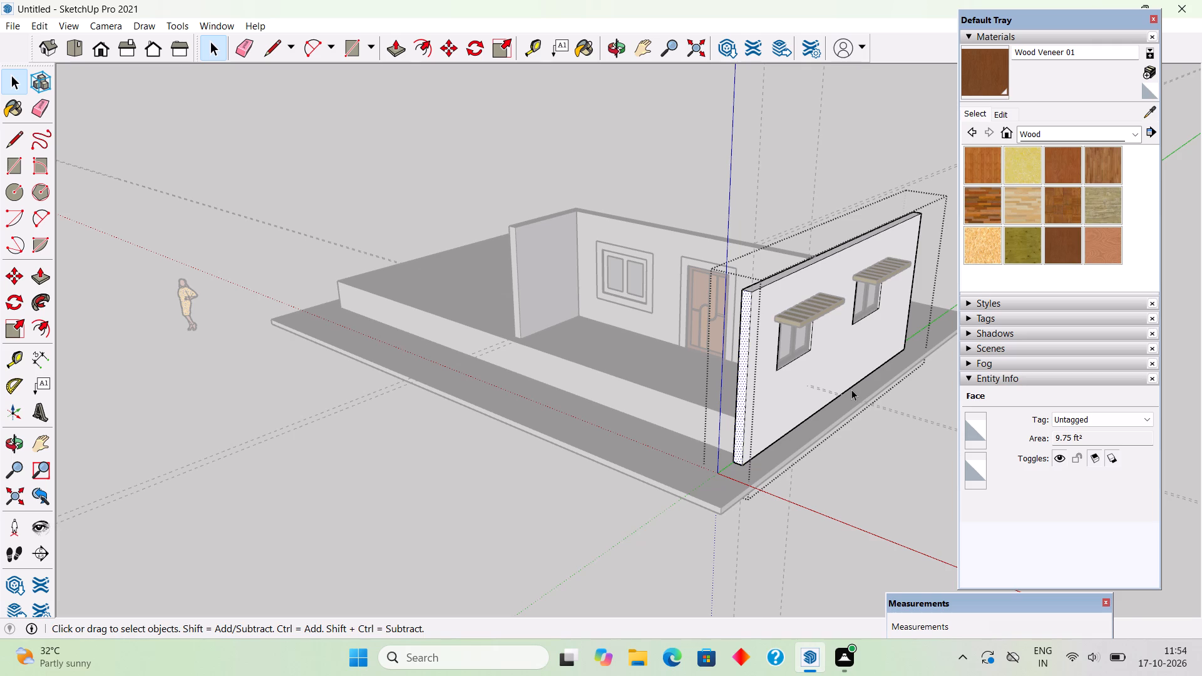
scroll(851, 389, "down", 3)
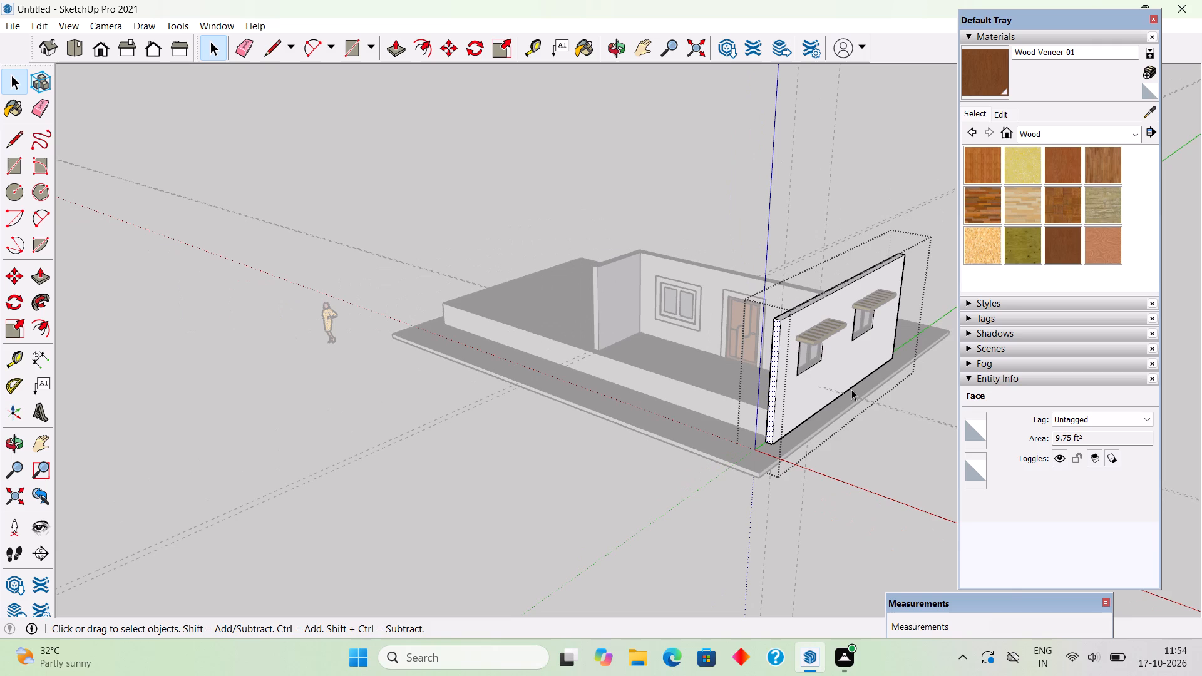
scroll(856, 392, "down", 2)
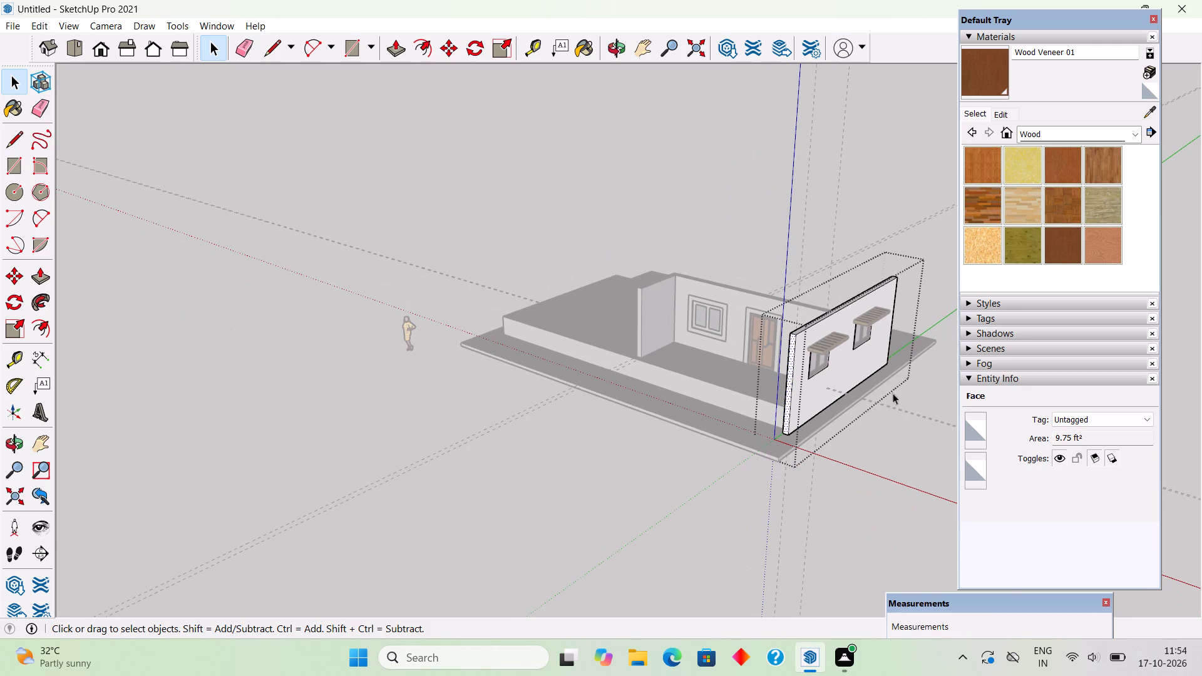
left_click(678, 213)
Examine the porch, its two side walls and the raised slab from several angles.
middle_click_drag(745, 413, 842, 462)
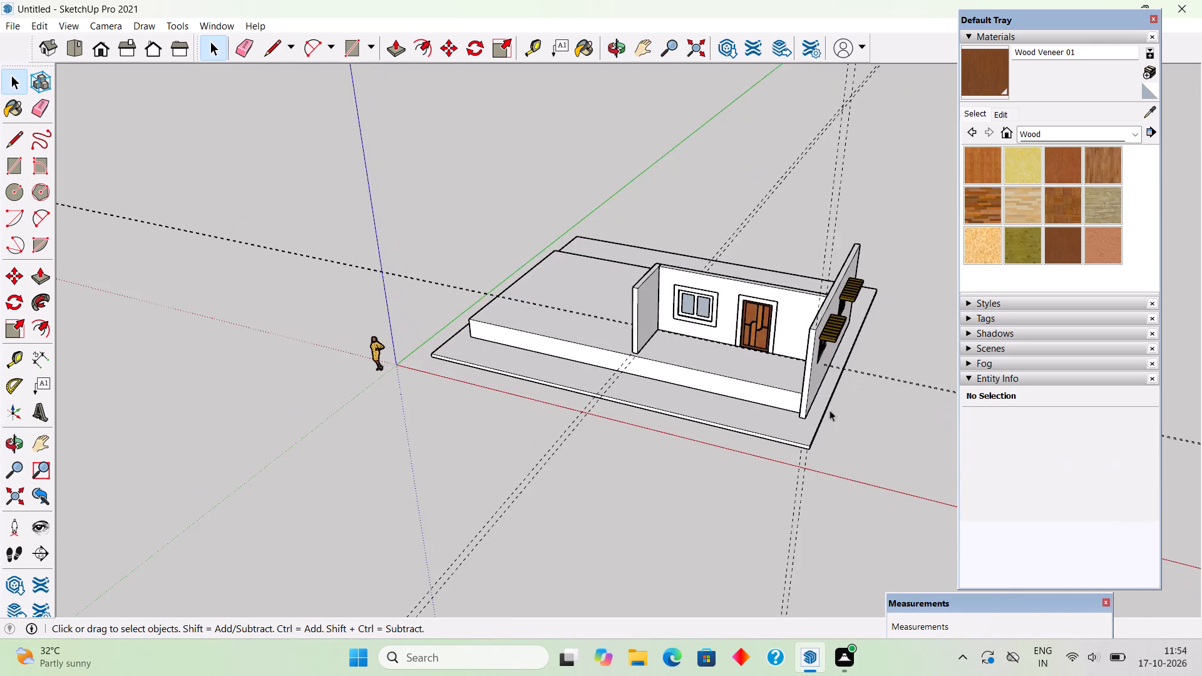
scroll(696, 357, "up", 9)
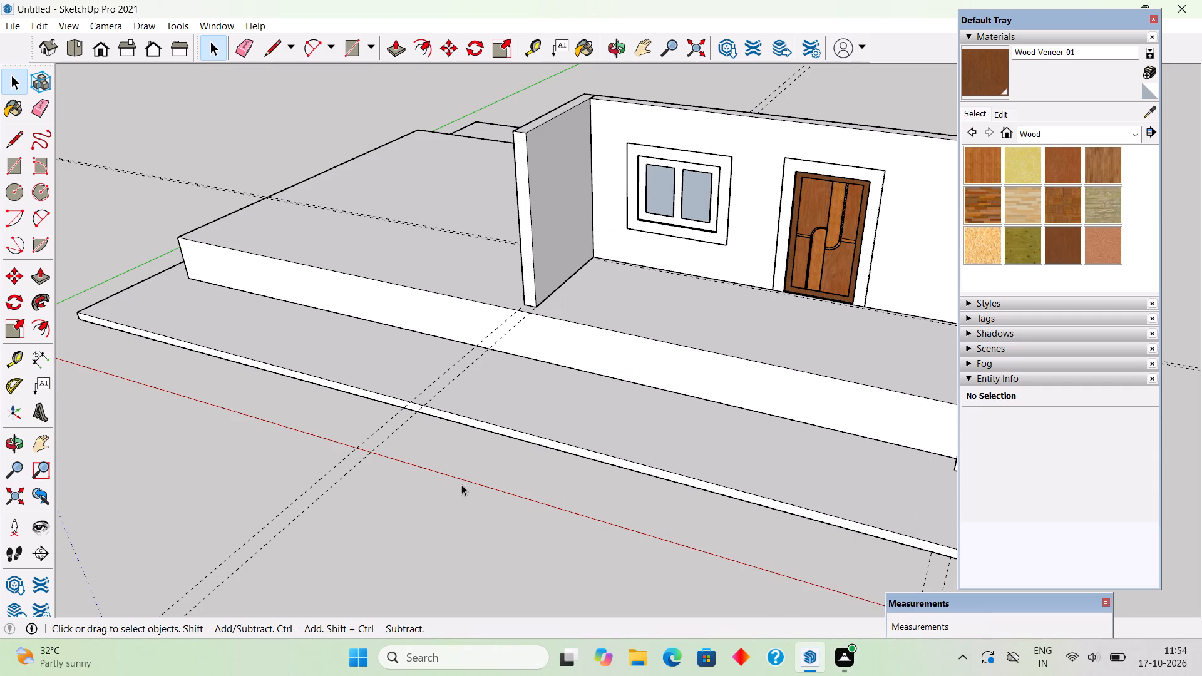
middle_click_drag(463, 484, 548, 478)
scroll(548, 478, "down", 4)
scroll(533, 336, "up", 8)
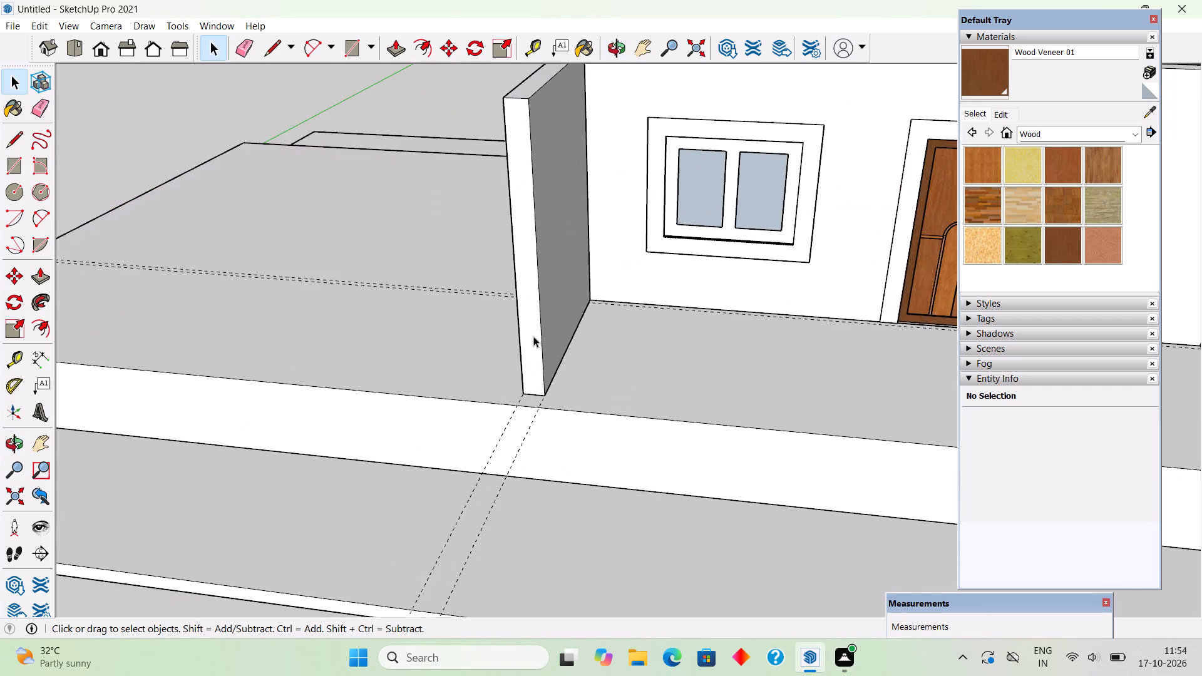
scroll(536, 351, "down", 3)
middle_click_drag(573, 379, 756, 367)
scroll(756, 367, "down", 3)
middle_click_drag(389, 427, 244, 357)
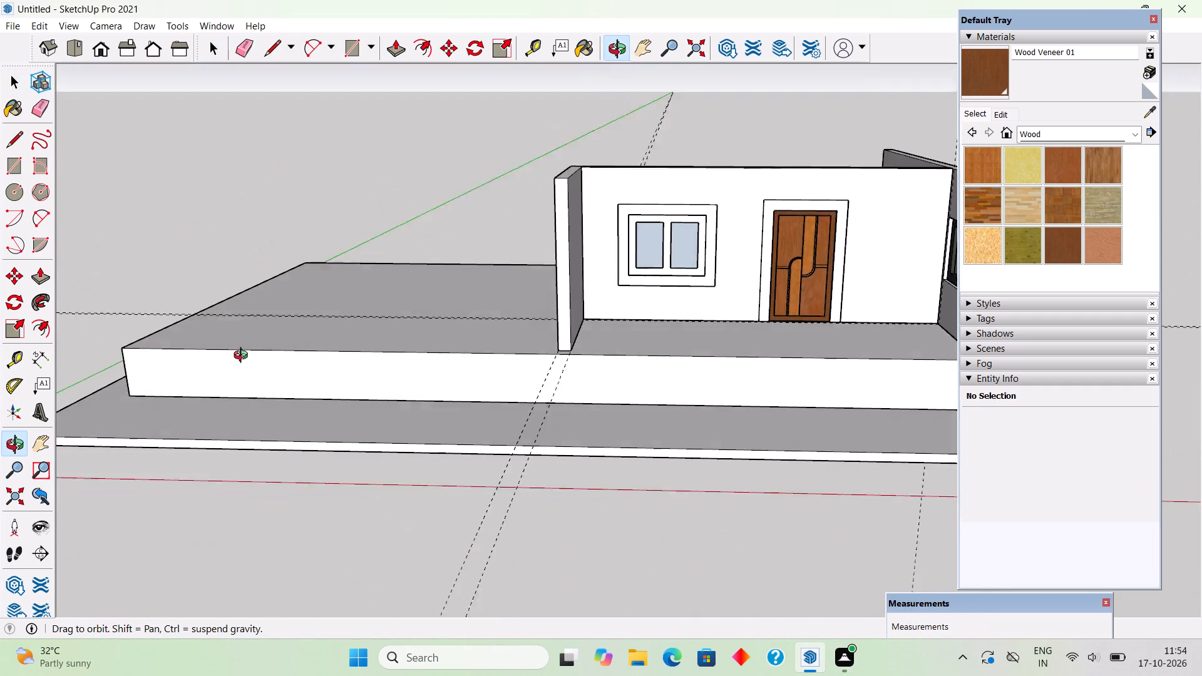
middle_click_drag(244, 357, 282, 367)
scroll(229, 300, "down", 1)
scroll(501, 270, "up", 3)
middle_click_drag(582, 274, 307, 237)
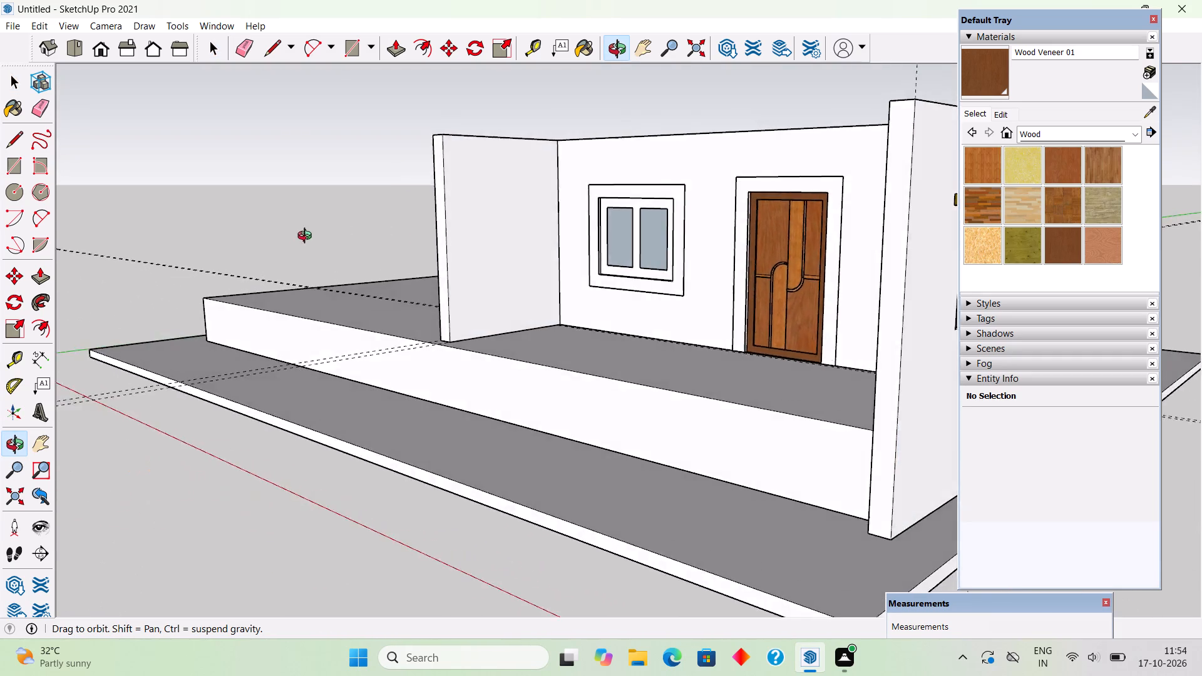
middle_click_drag(307, 237, 416, 247)
scroll(416, 247, "down", 3)
middle_click_drag(564, 359, 563, 318)
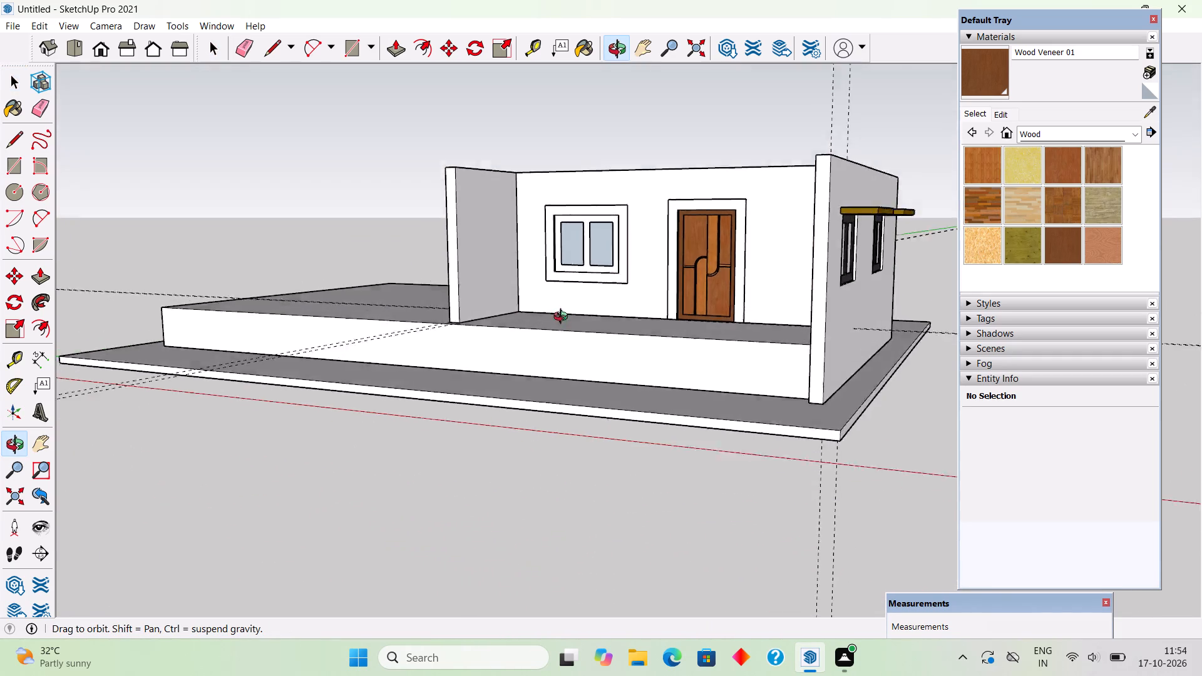
middle_click_drag(563, 318, 439, 294)
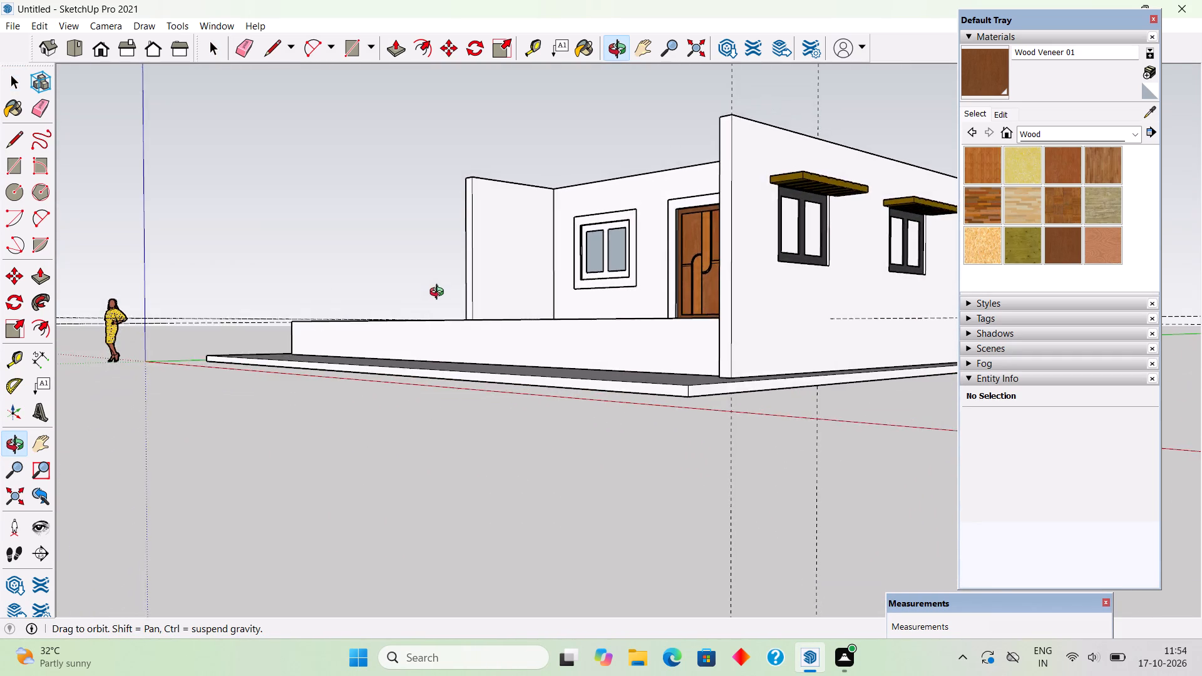
middle_click_drag(439, 294, 467, 353)
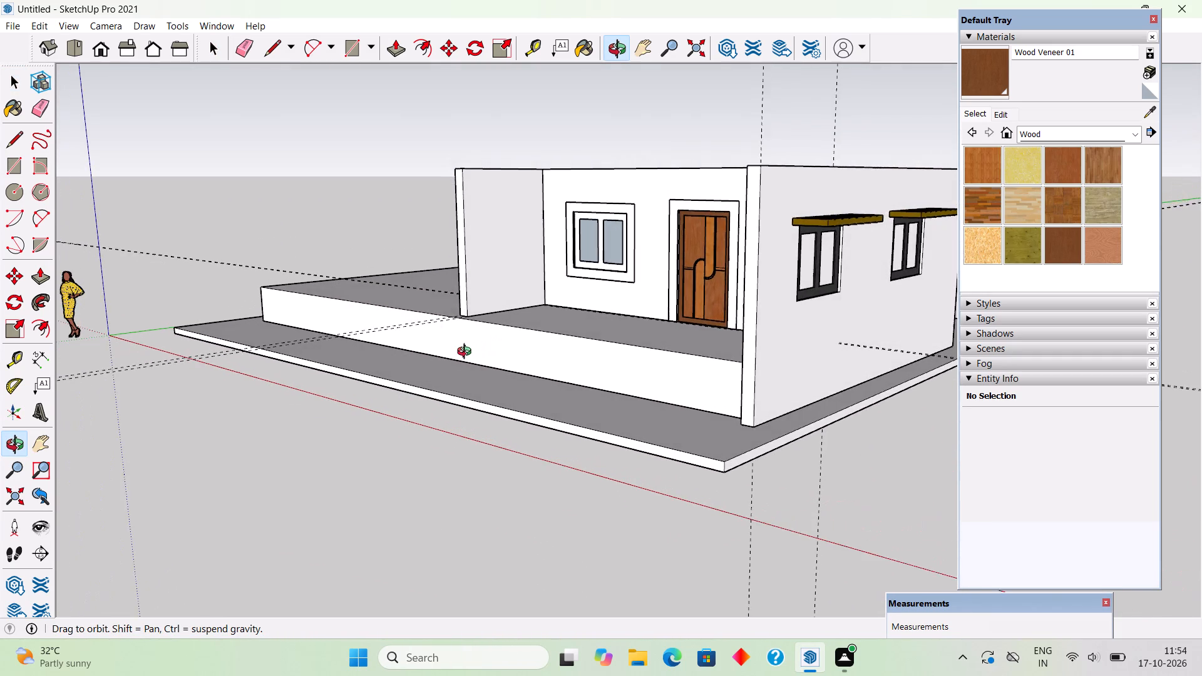
middle_click_drag(467, 353, 466, 354)
scroll(466, 354, "up", 1)
scroll(466, 354, "down", 4)
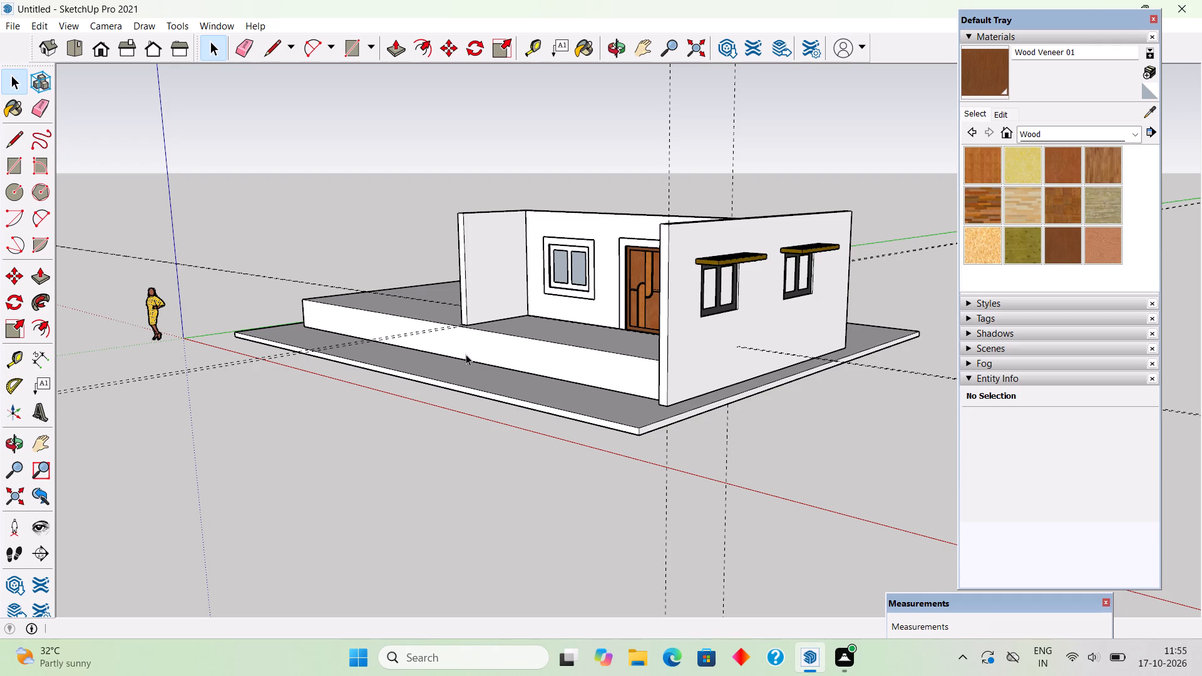
scroll(466, 354, "down", 4)
Place a guide 9" from the existing slab guides parallel to the door wall, toward the porch side wall's back corner.
middle_click_drag(471, 362, 614, 424)
middle_click_drag(523, 374, 587, 401)
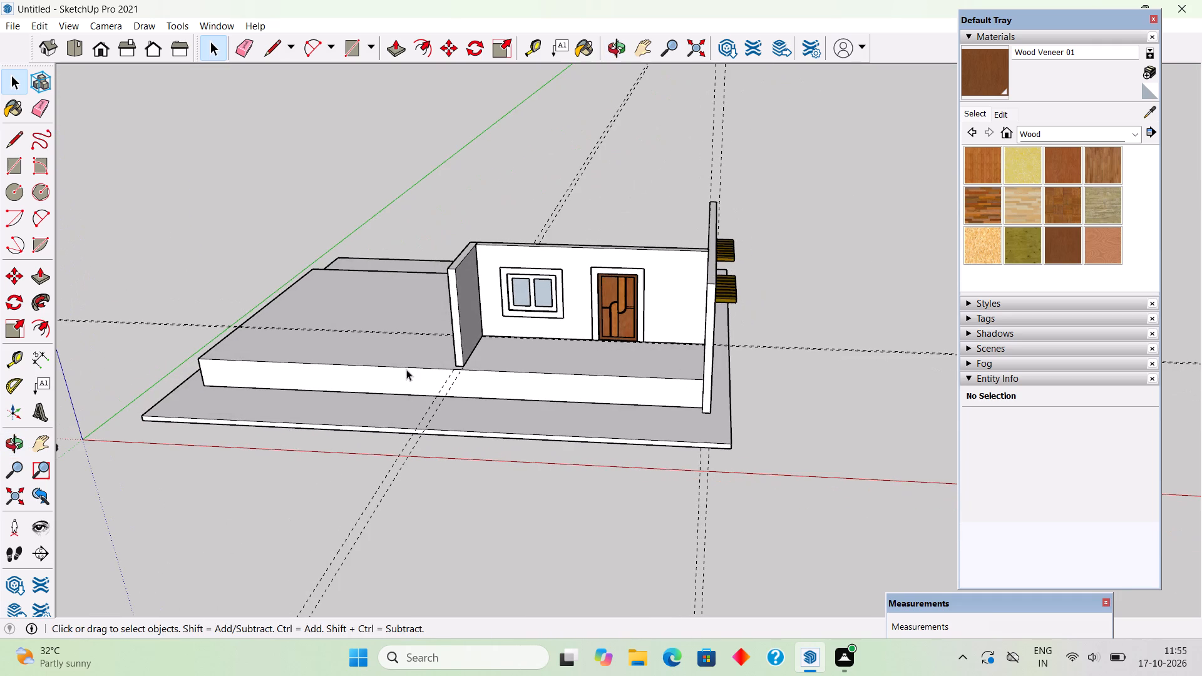
middle_click_drag(406, 369, 860, 270)
middle_click_drag(522, 361, 625, 509)
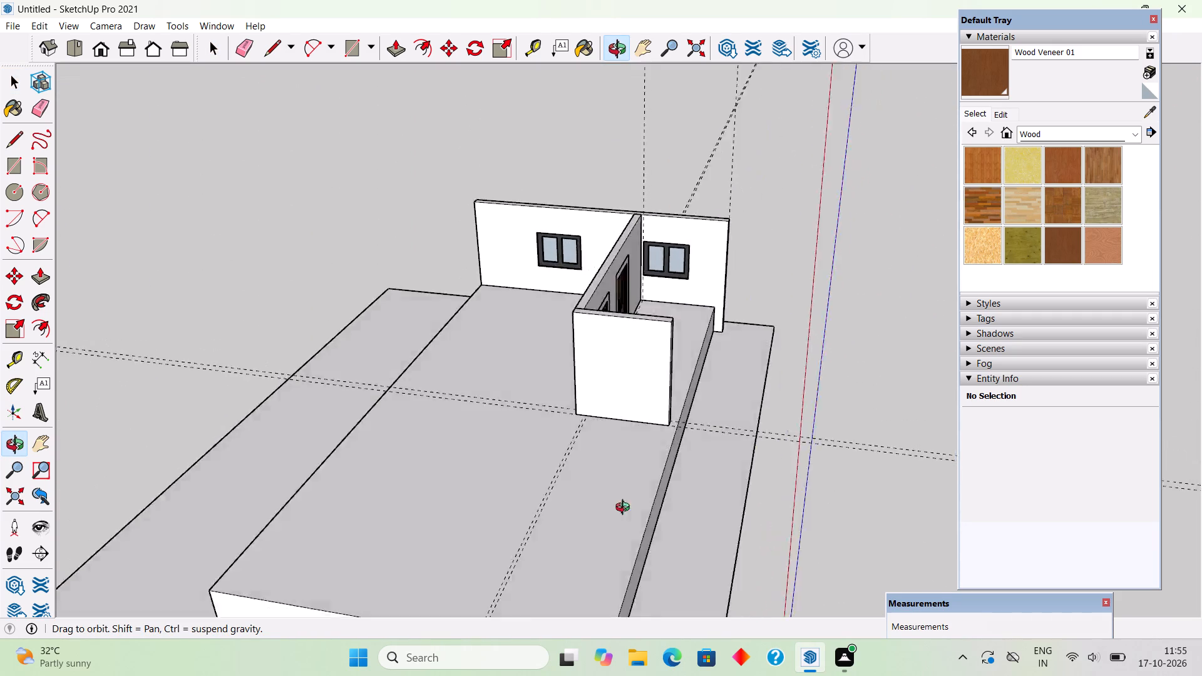
middle_click_drag(625, 509, 721, 504)
scroll(684, 472, "up", 11)
scroll(636, 391, "up", 4)
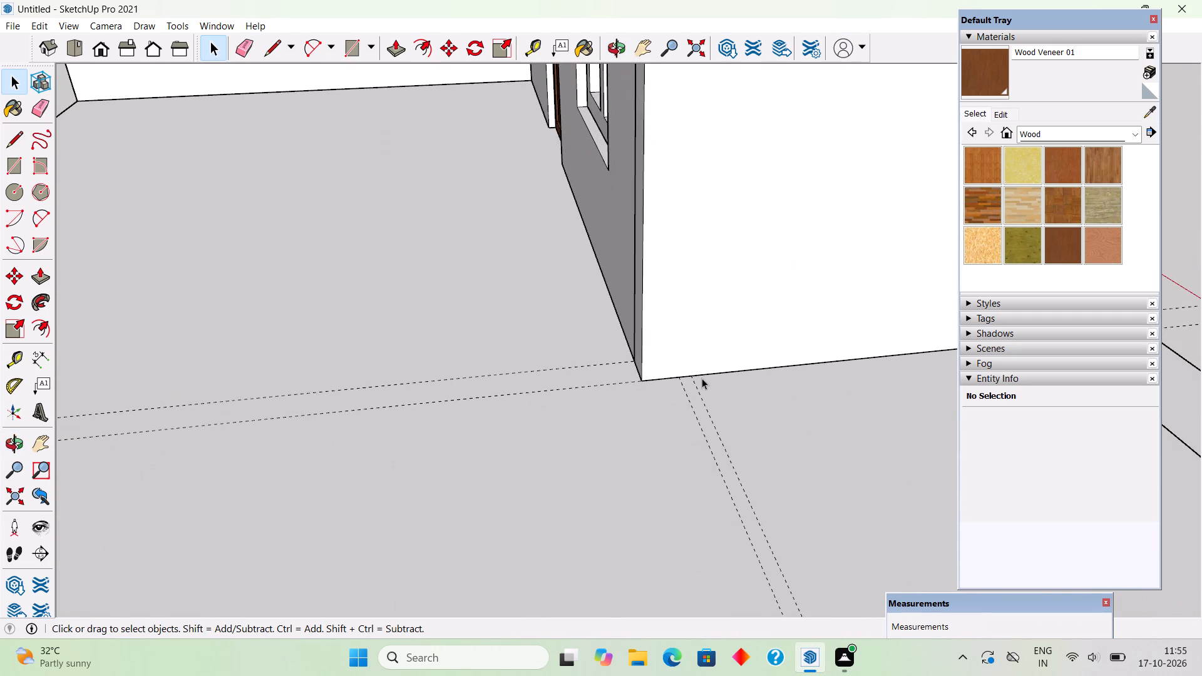
scroll(702, 378, "up", 3)
key("r")
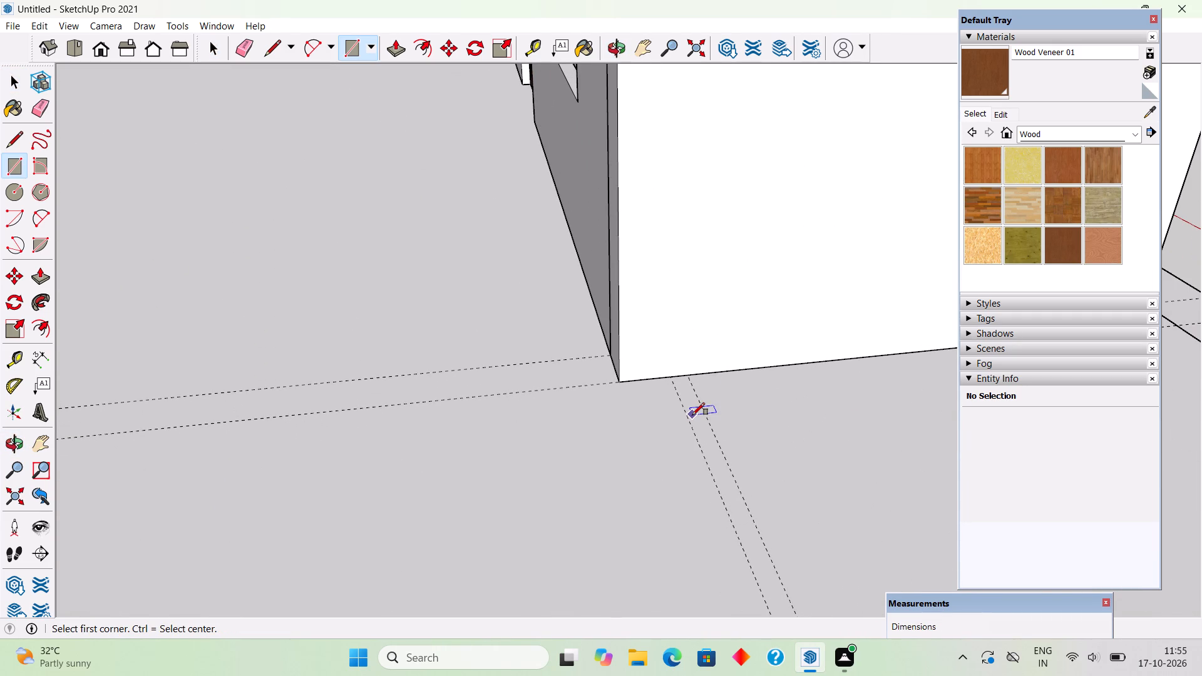
key("t")
left_click(692, 433)
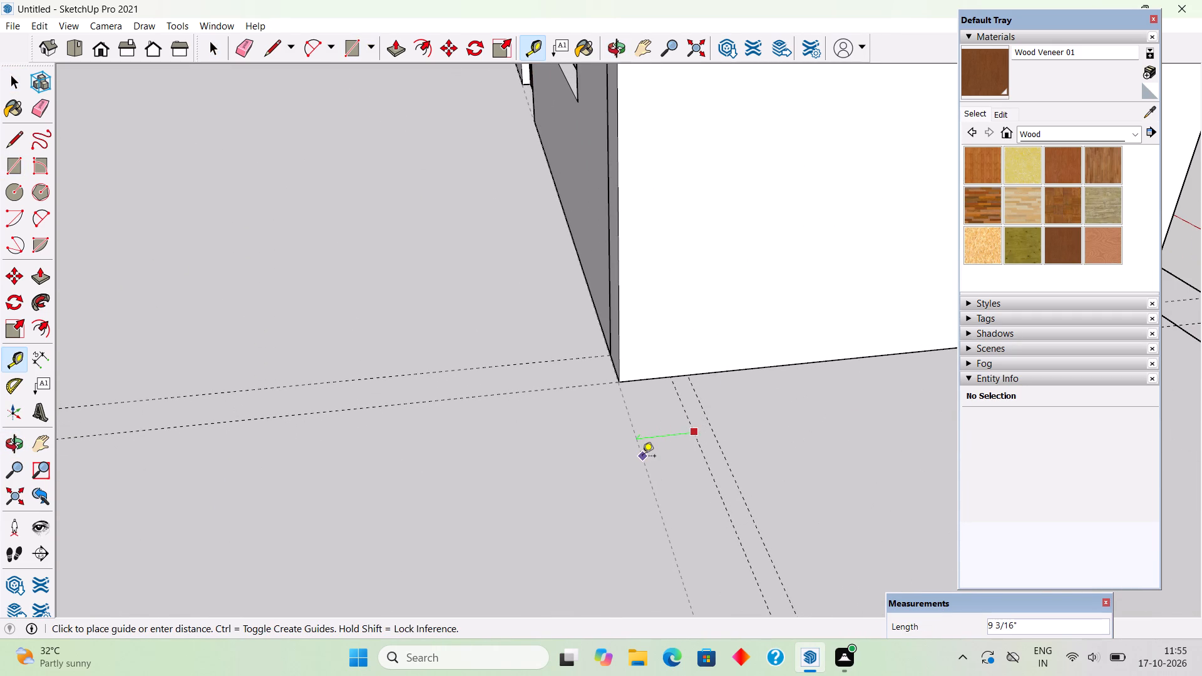
key("9")
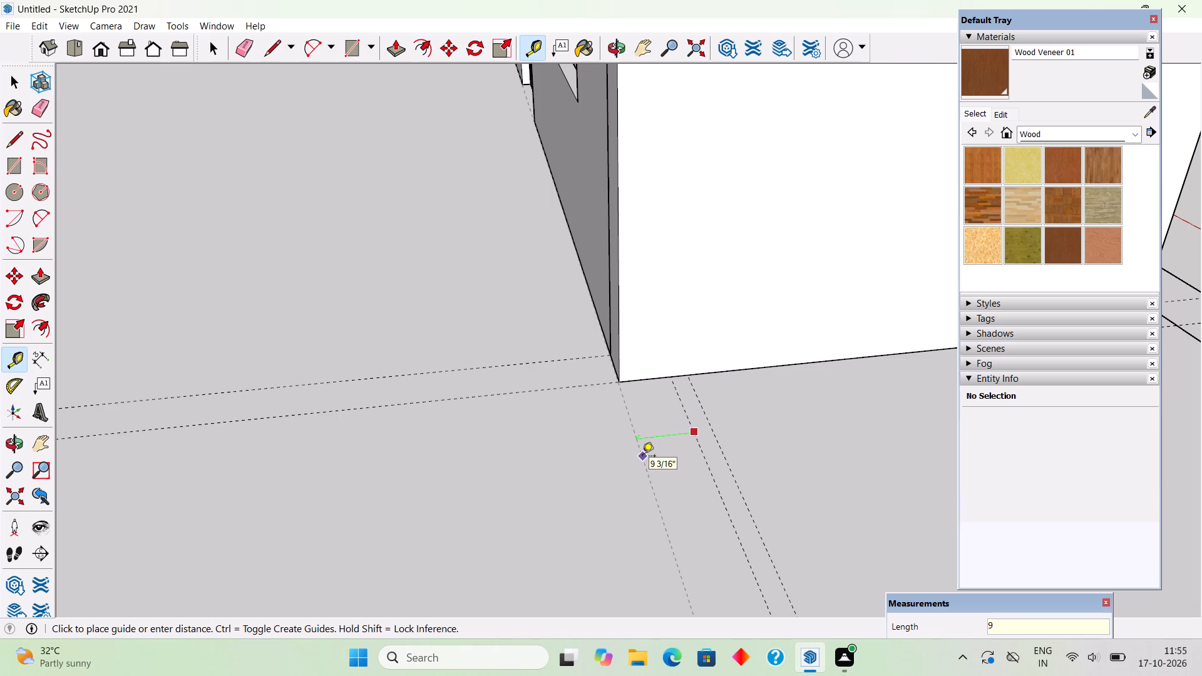
key("shift+quotedbl")
key("Return")
key("space")
Examine the guides on the slab and the porch walls from the front and side.
scroll(642, 457, "down", 2)
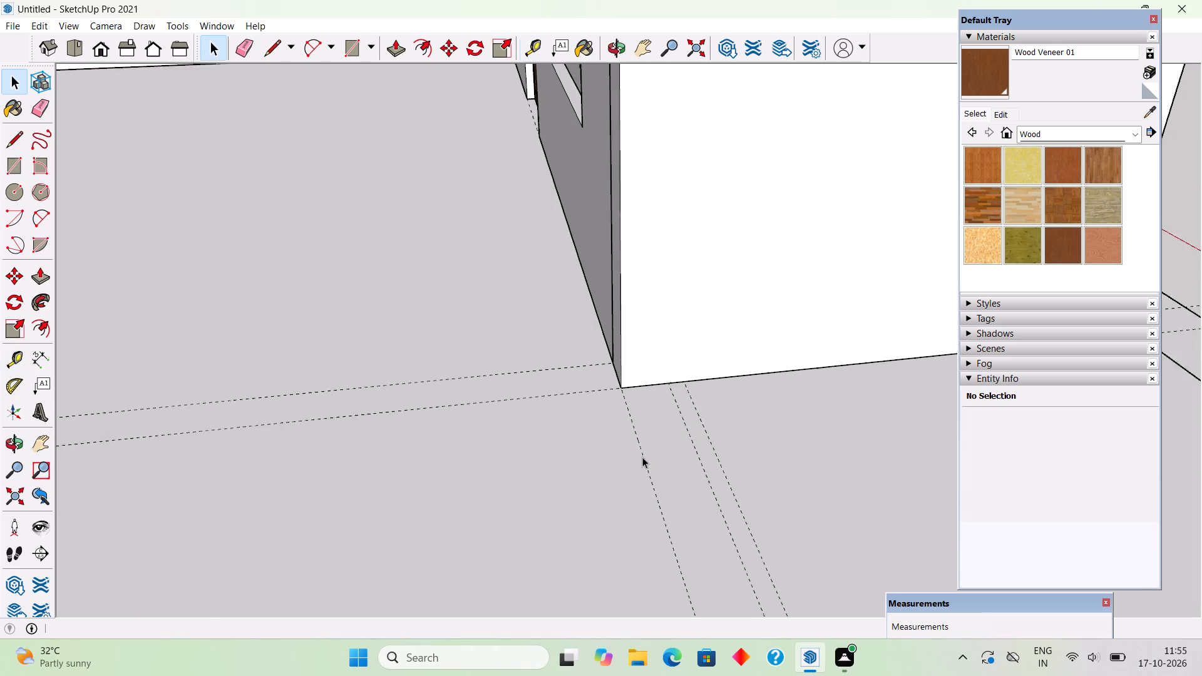
scroll(642, 457, "down", 8)
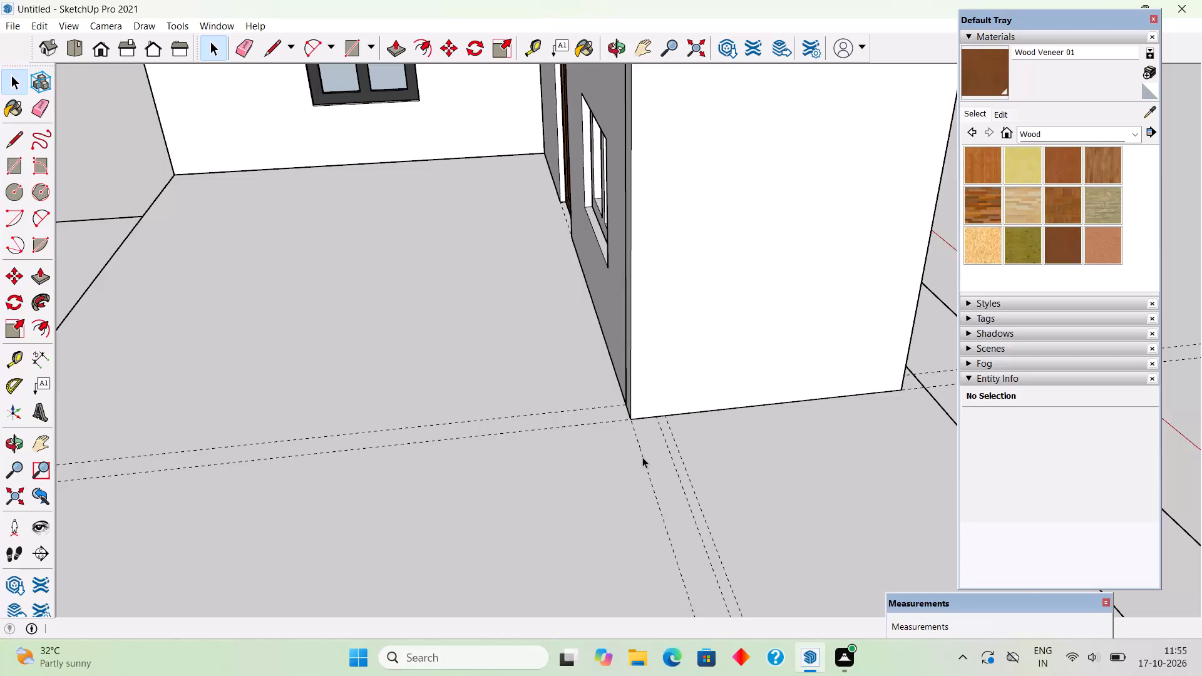
scroll(674, 383, "down", 8)
middle_click_drag(653, 378, 702, 375)
scroll(702, 375, "down", 3)
scroll(807, 330, "down", 1)
middle_click_drag(744, 324, 220, 260)
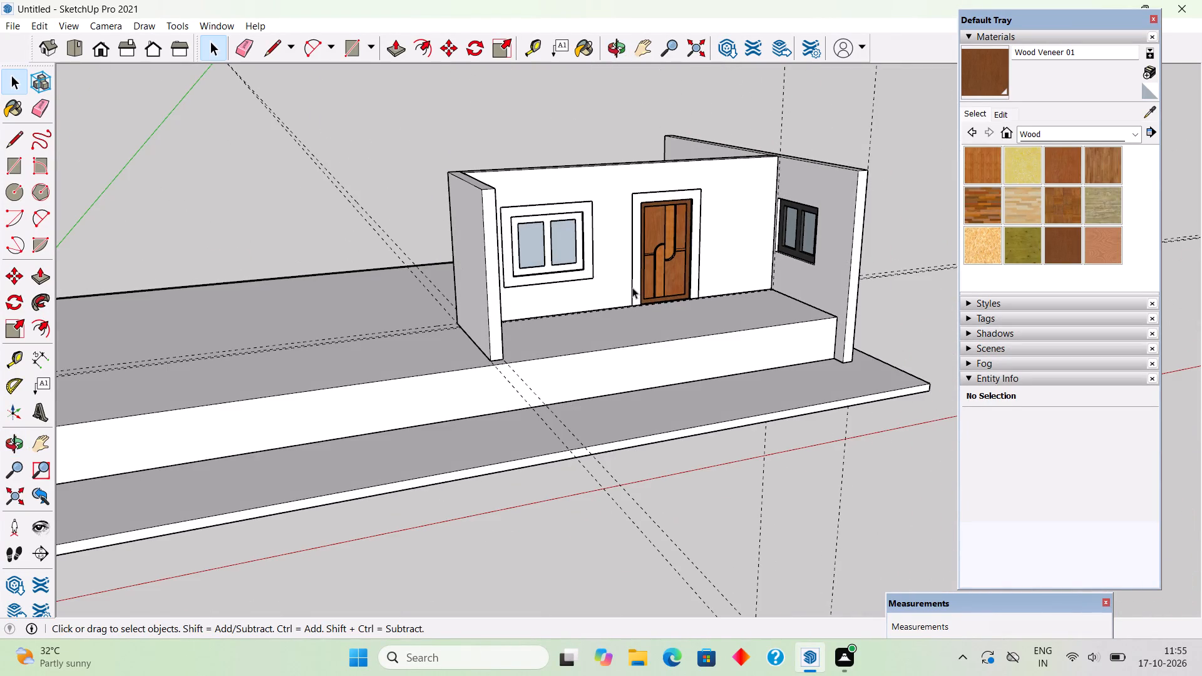
middle_click_drag(632, 287, 470, 430)
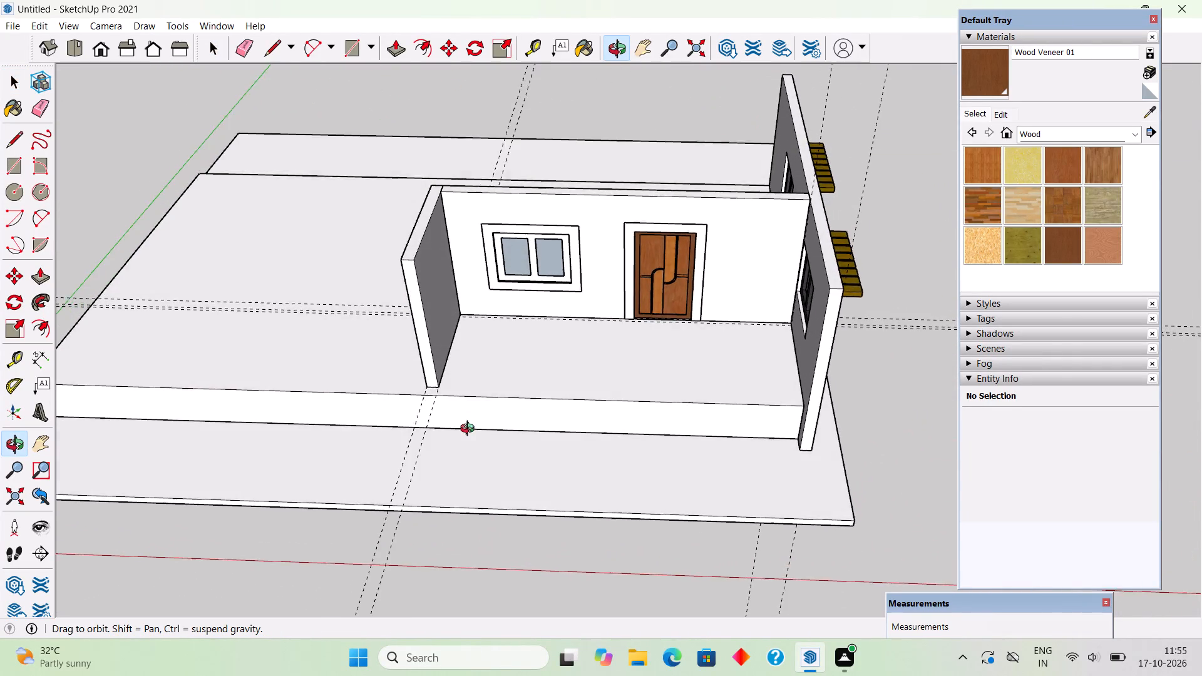
middle_click_drag(470, 430, 470, 346)
scroll(470, 346, "down", 3)
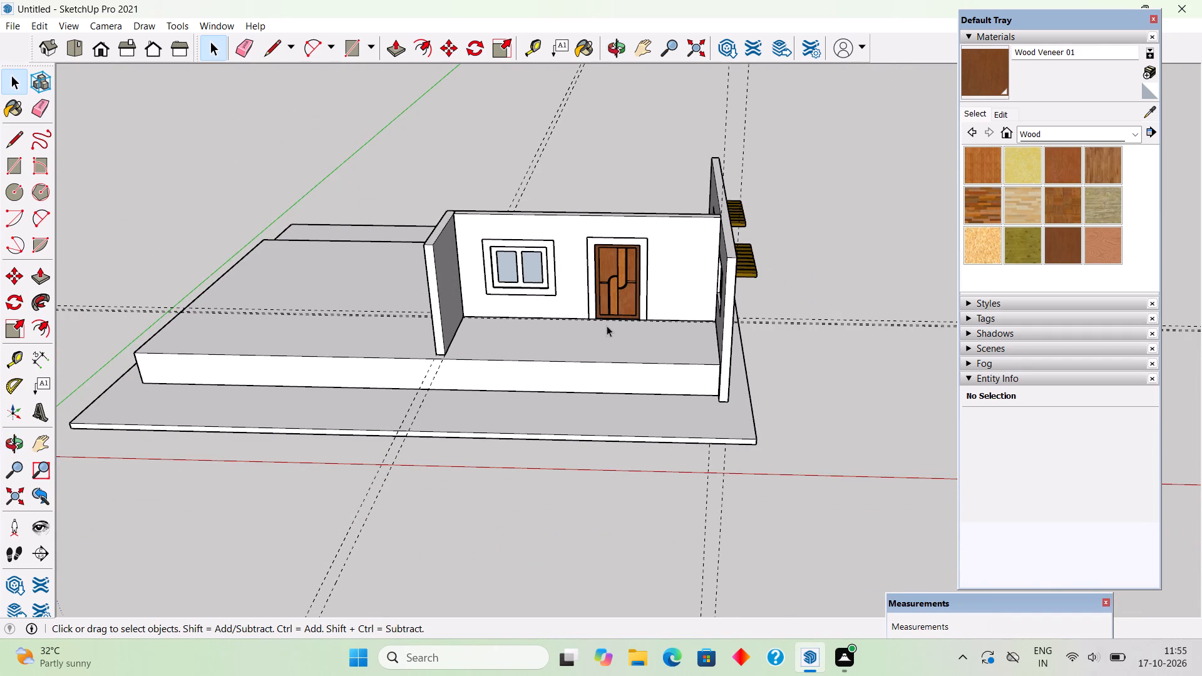
scroll(607, 325, "down", 1)
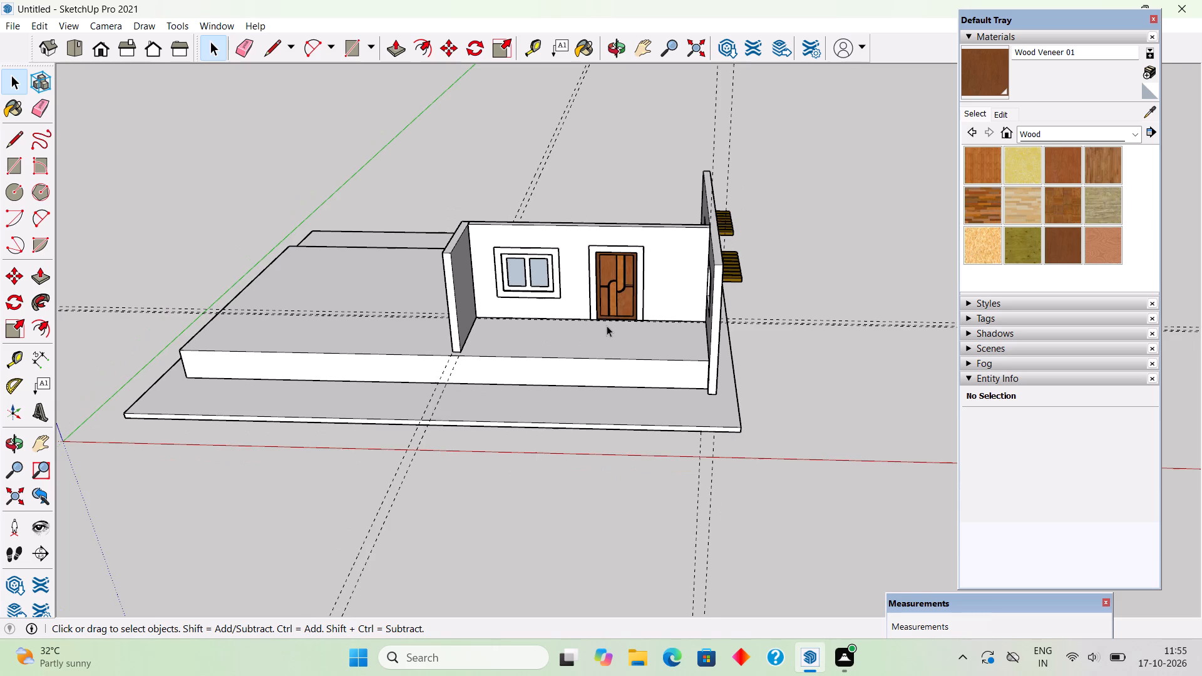
Combine the entrance door's four parts, the panel, two curved inlays and surrounding frame, into a single group.
scroll(637, 272, "up", 11)
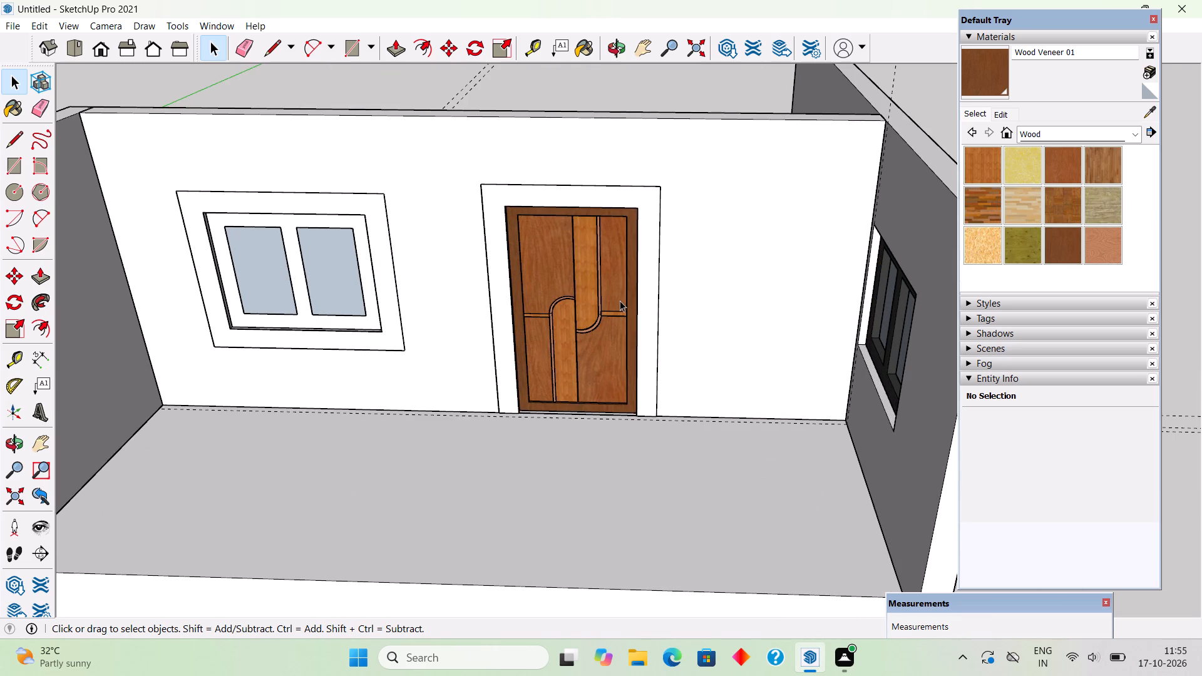
scroll(620, 300, "up", 3)
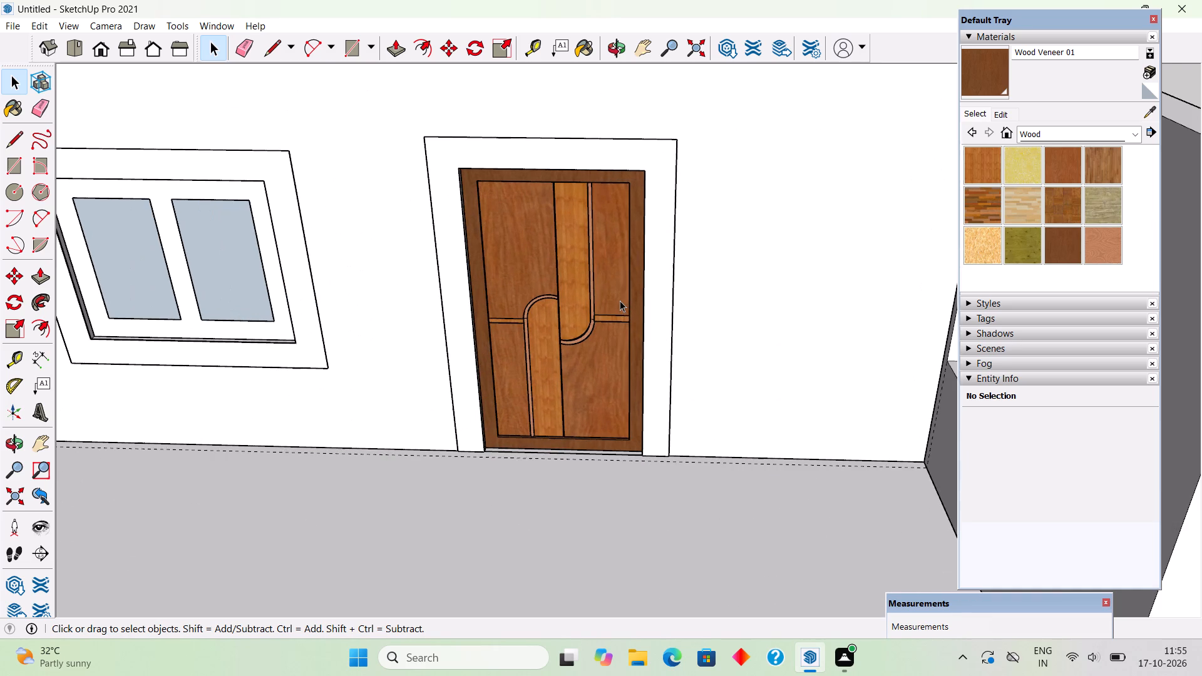
left_click(620, 300)
scroll(566, 305, "up", 4, "ctrl")
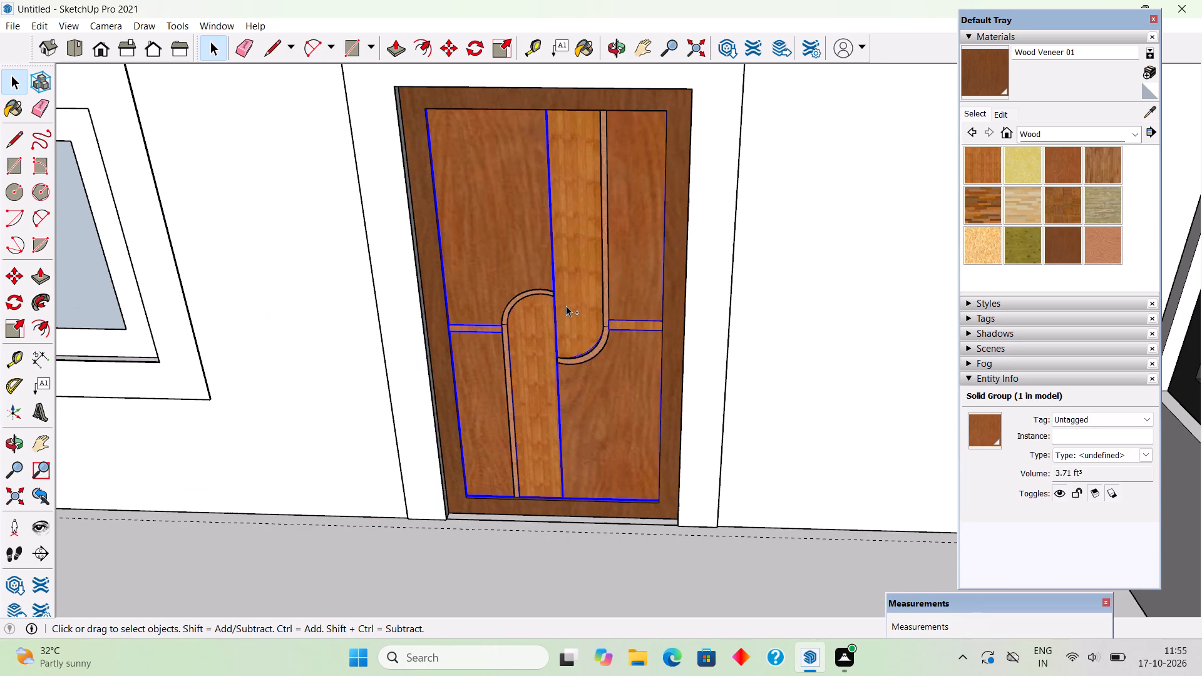
scroll(566, 305, "up", 6, "ctrl")
left_click(566, 305, "ctrl")
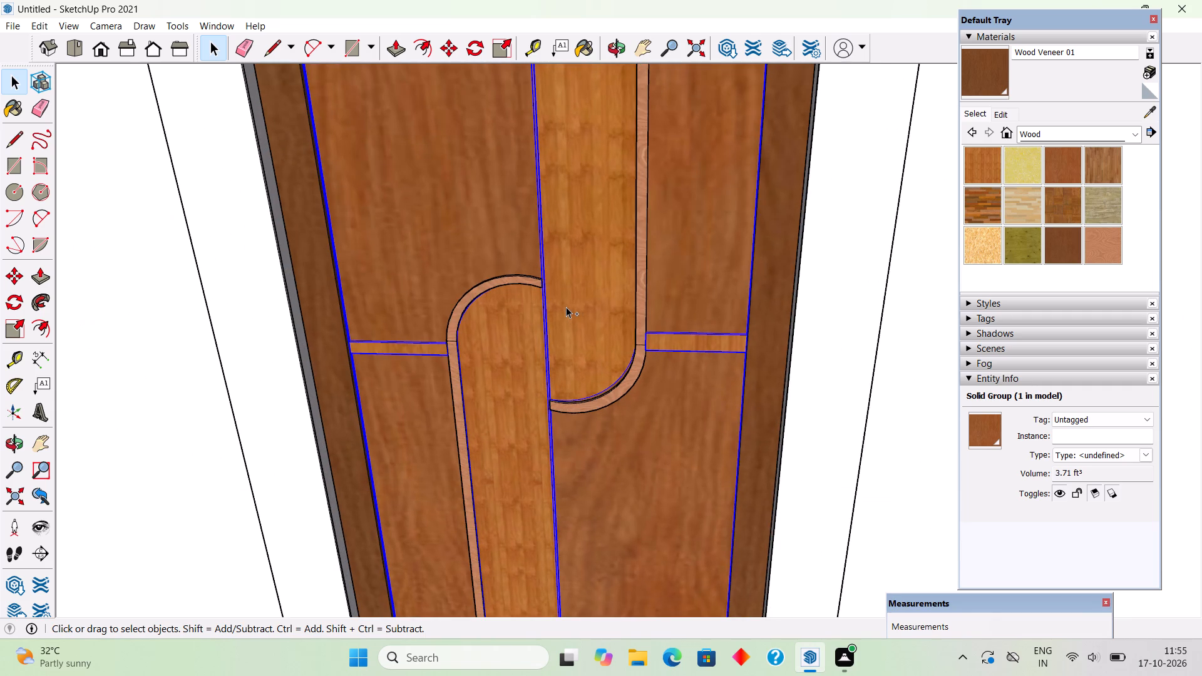
left_click(500, 284, "ctrl")
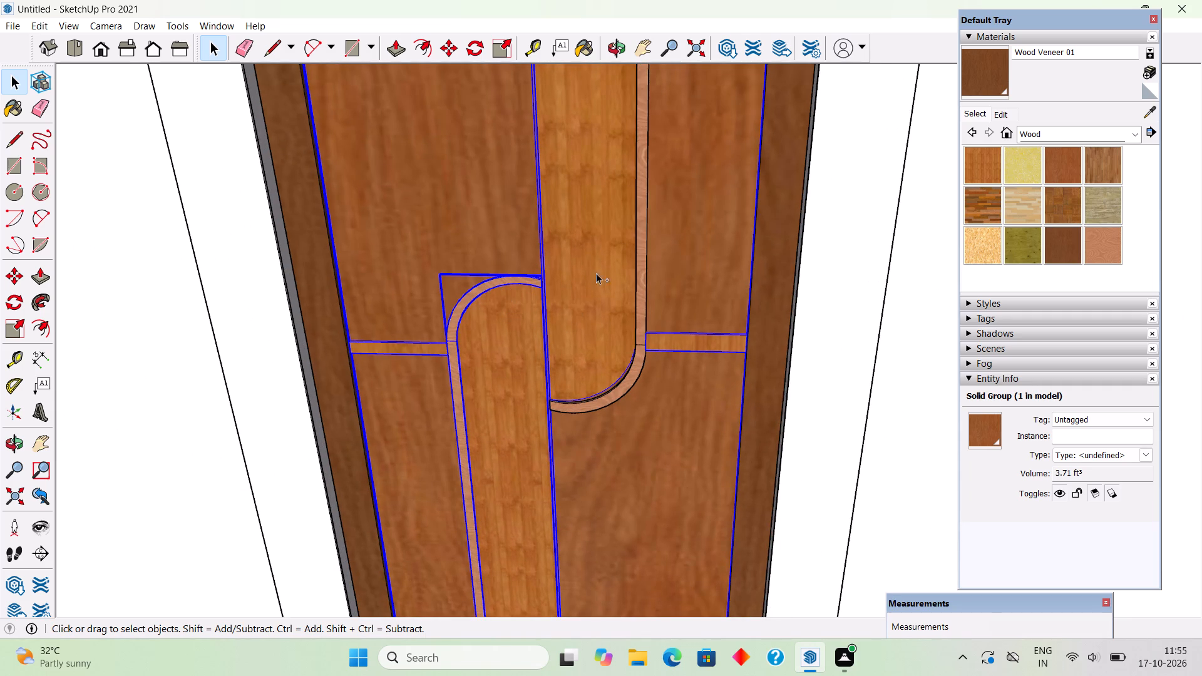
left_click(637, 270, "ctrl")
scroll(637, 270, "down", 5, "ctrl")
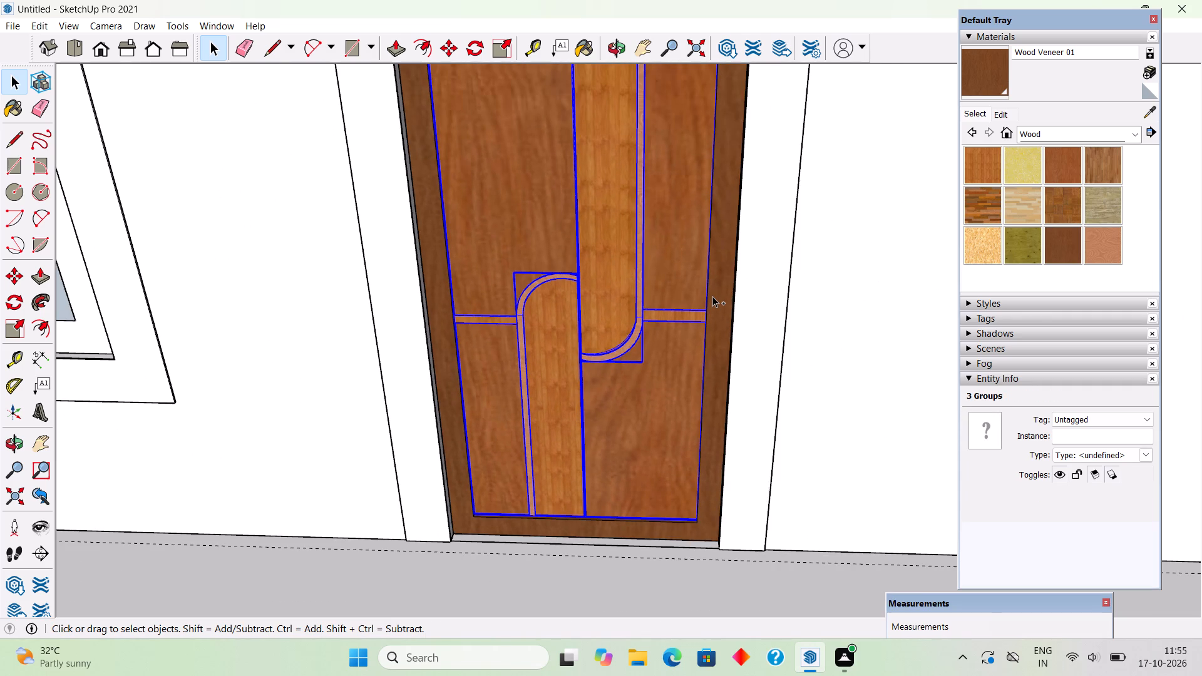
left_click(712, 296, "ctrl")
right_click(713, 297, "ctrl")
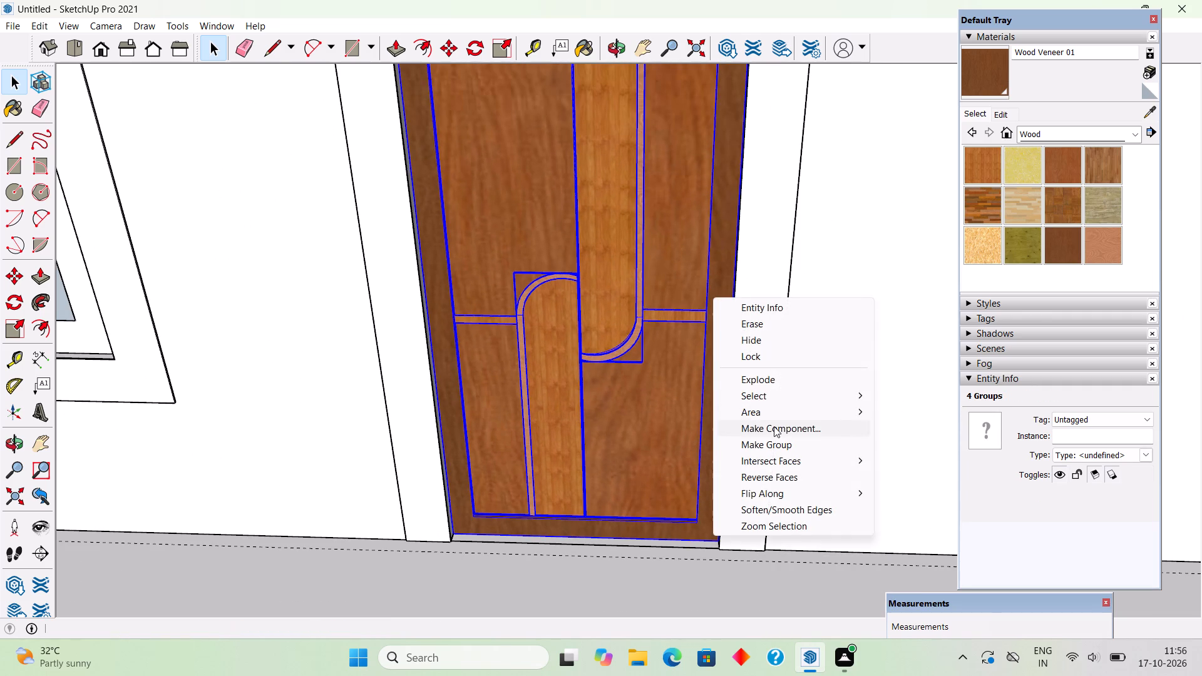
left_click(778, 438)
scroll(684, 396, "down", 8)
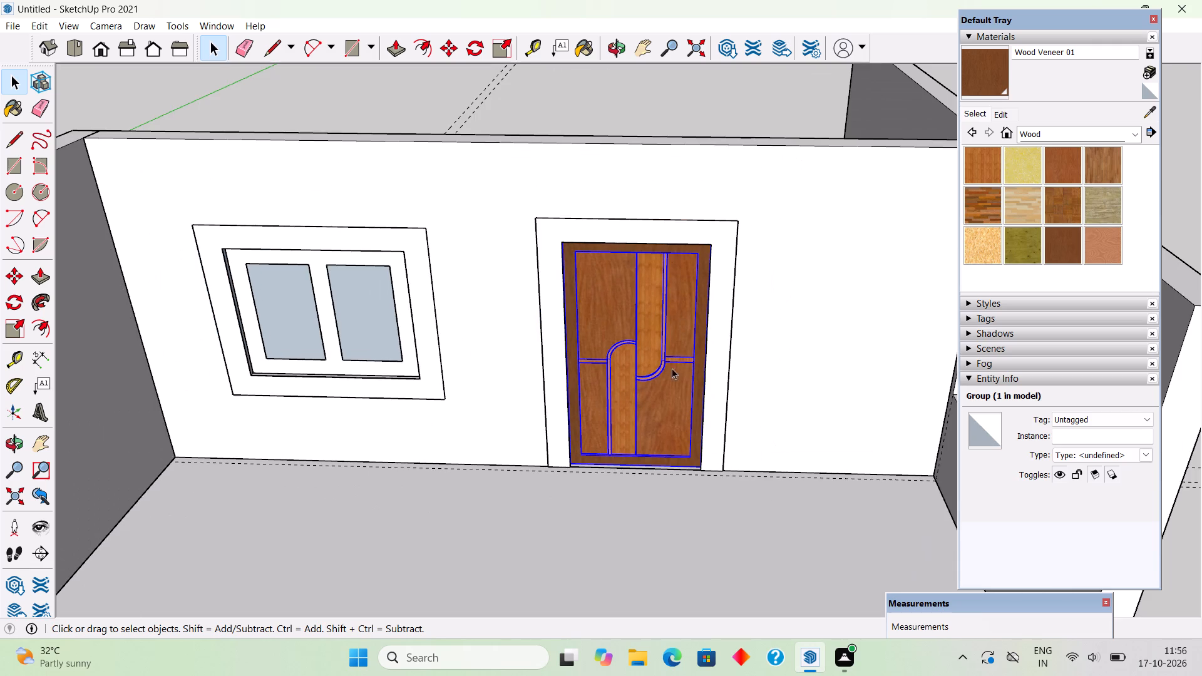
middle_click_drag(669, 317, 669, 230)
scroll(669, 226, "down", 5)
middle_click_drag(697, 364, 578, 345)
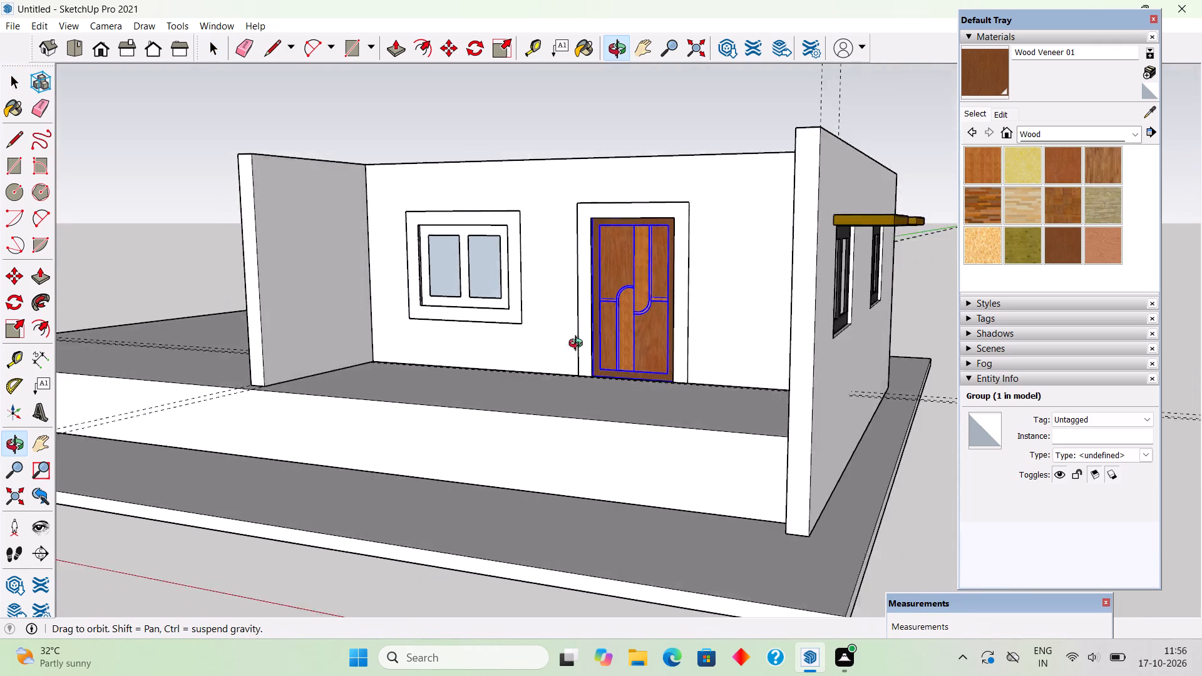
middle_click_drag(578, 345, 615, 372)
left_click(593, 129)
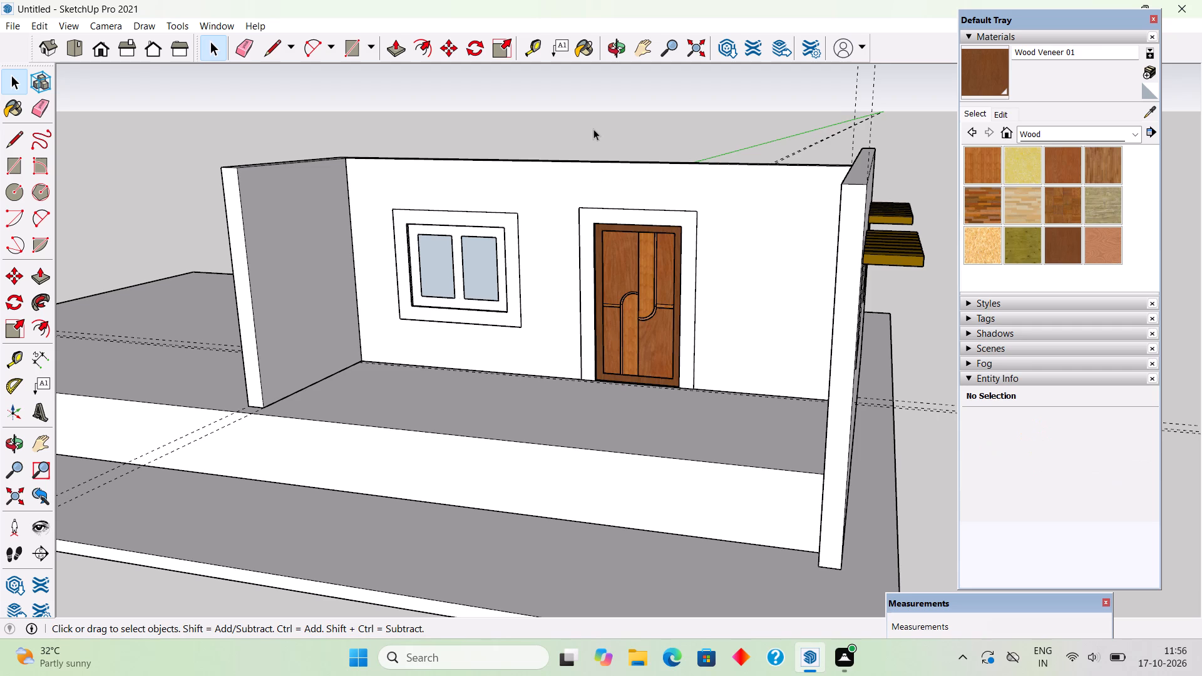
Open the door wall's group and pull its top face up 1'.
scroll(601, 174, "down", 1)
triple_click(739, 320)
middle_click_drag(743, 321, 815, 483)
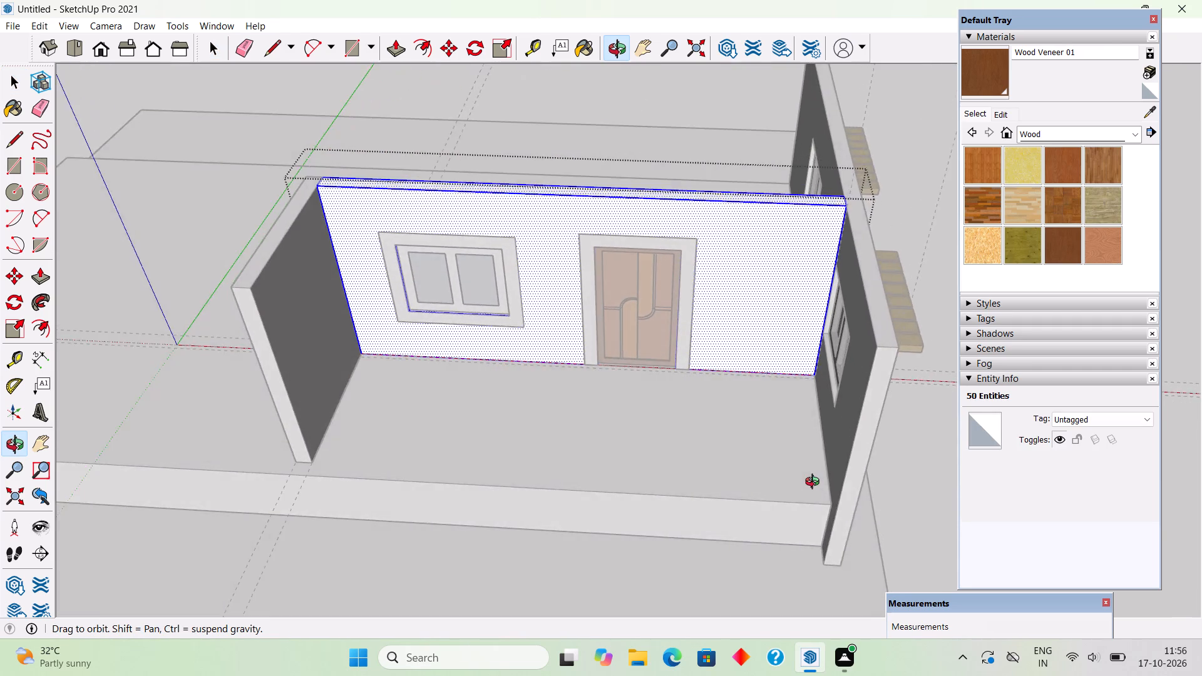
middle_click_drag(815, 483, 590, 556)
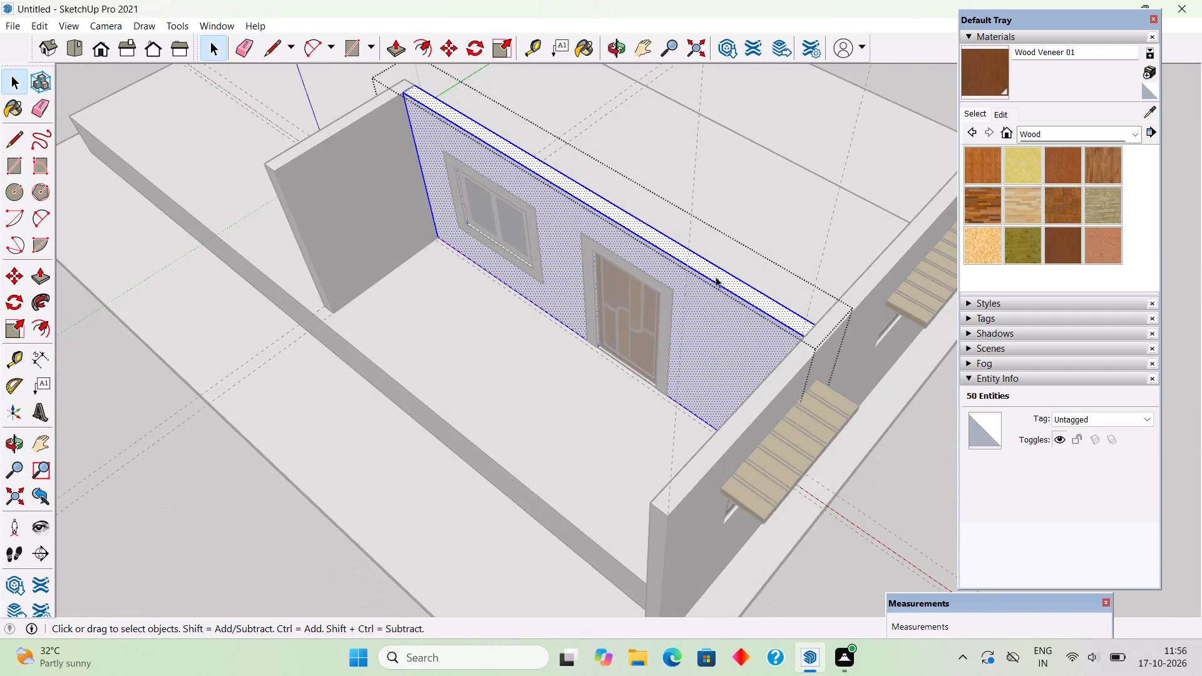
scroll(755, 233, "up", 4)
key("p")
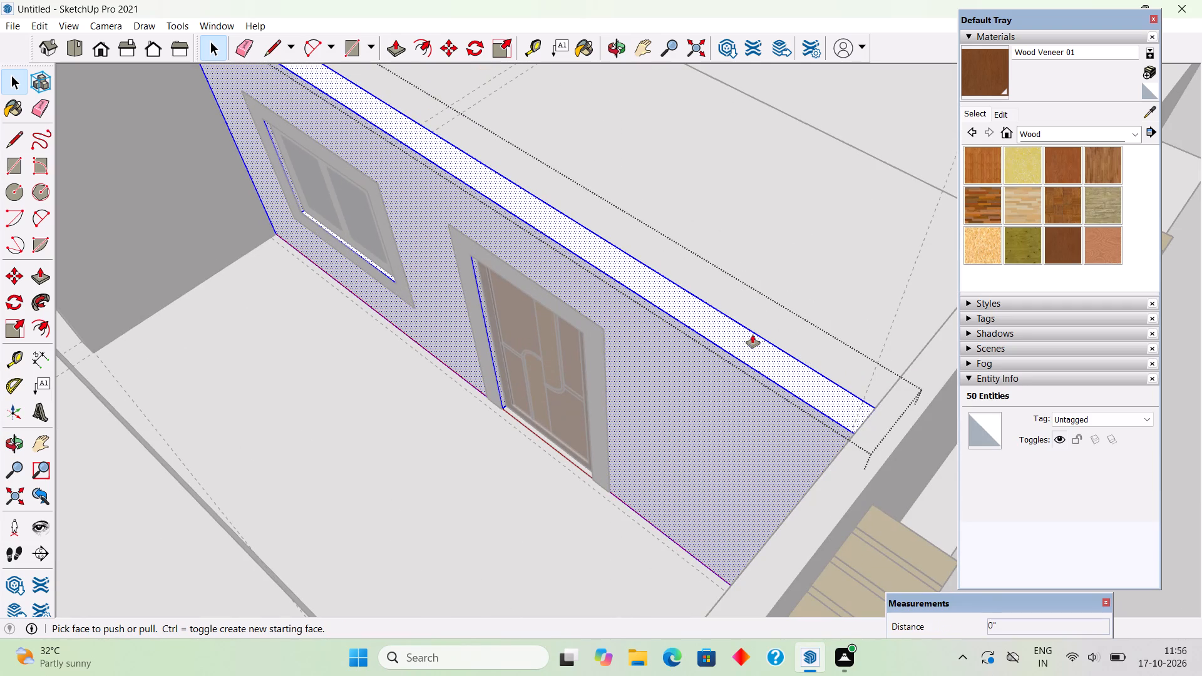
left_click(754, 346)
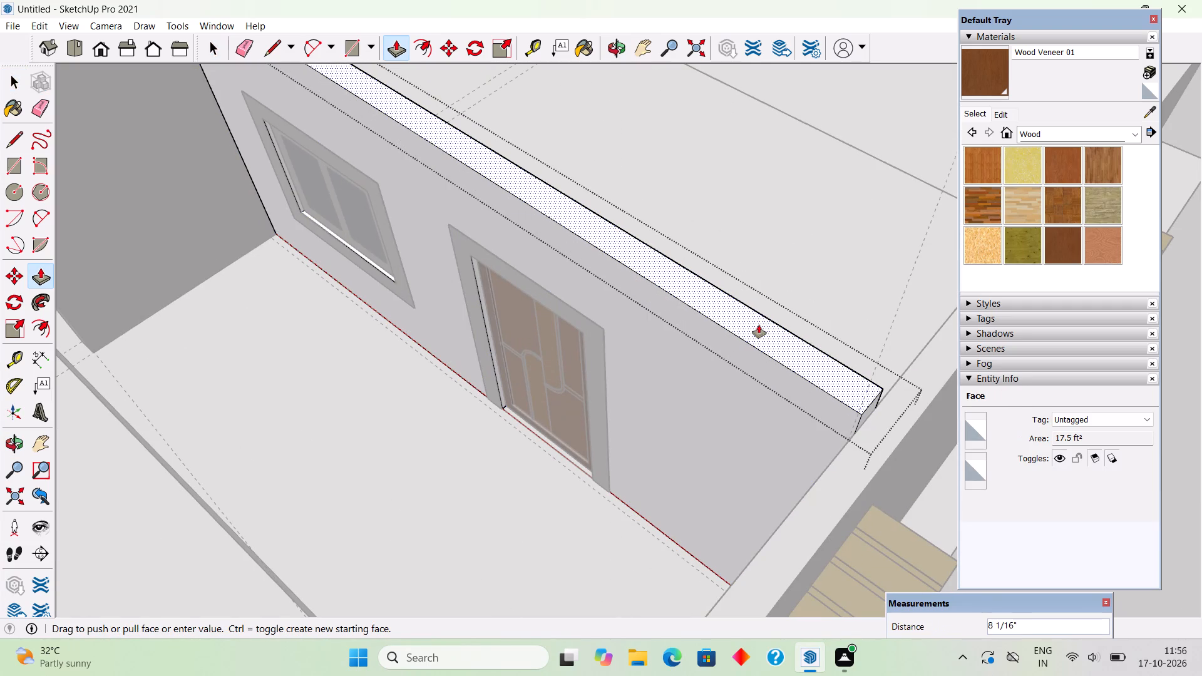
type("1'")
key("Return")
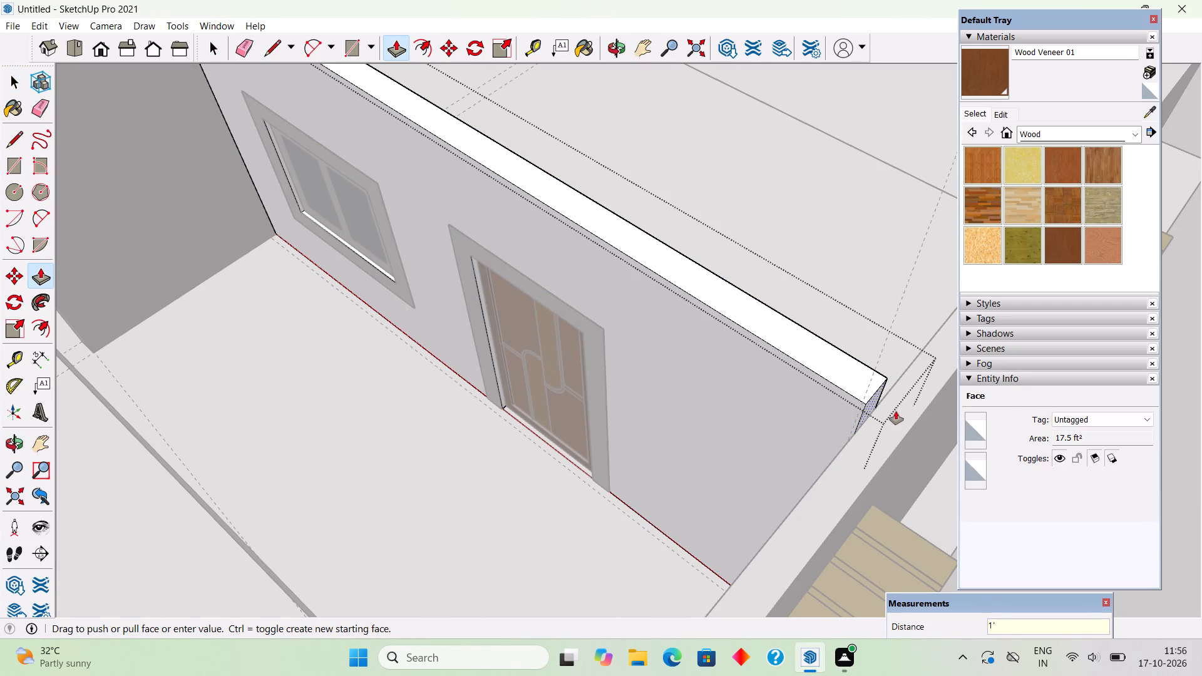
Push the door wall's end face back to the door frame's edge, pull it out 4', and leave the group.
left_click(874, 402)
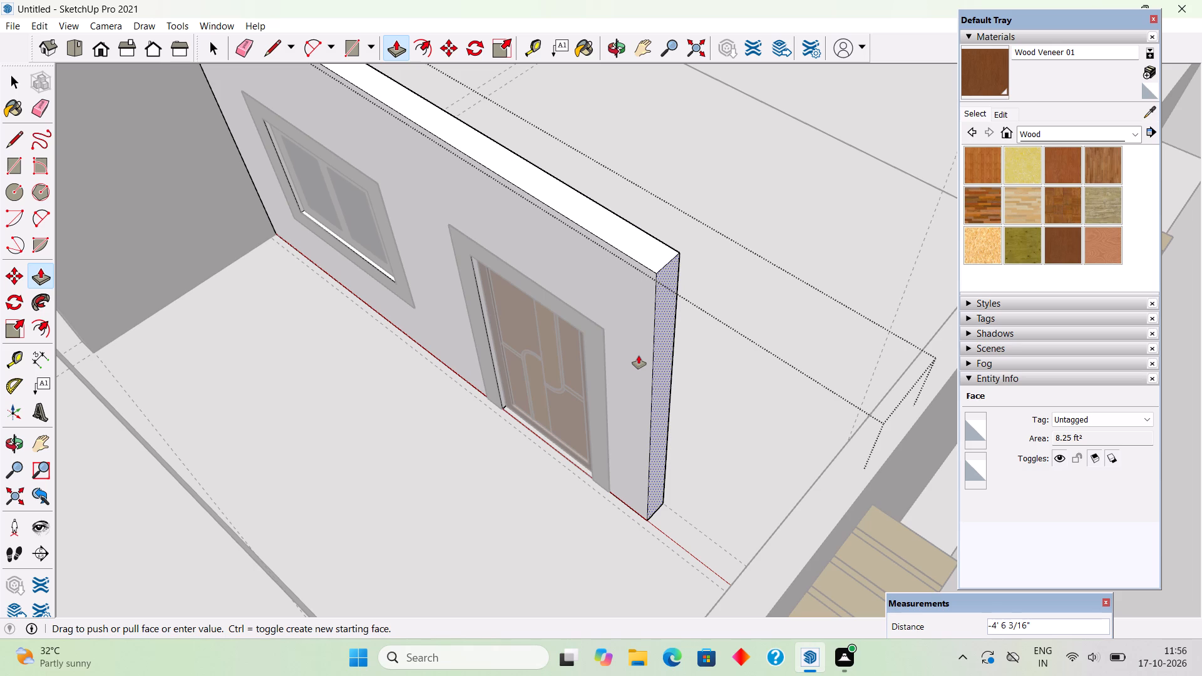
scroll(639, 356, "up", 1)
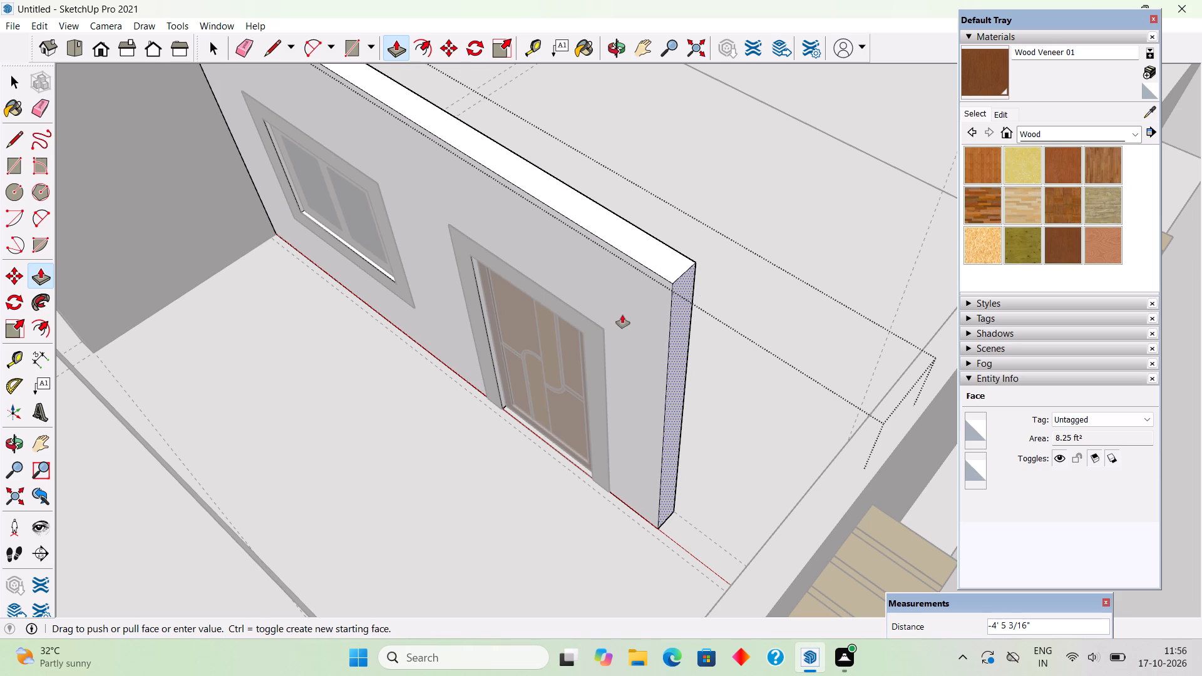
left_click(603, 351)
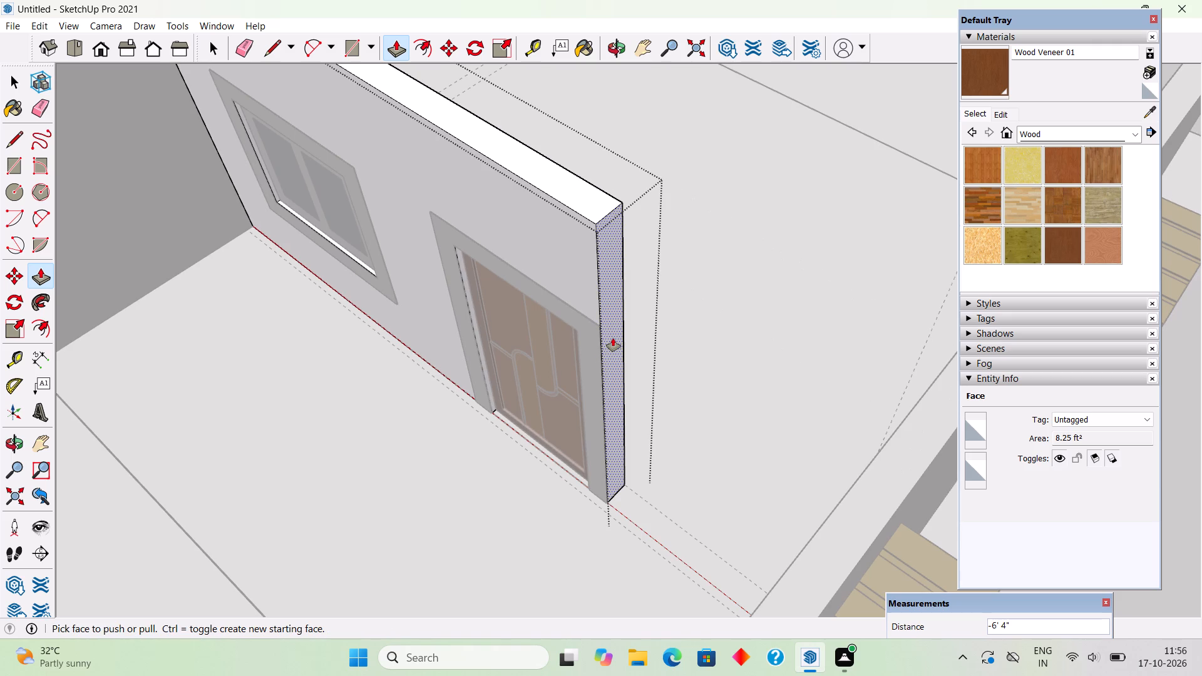
left_click(613, 337)
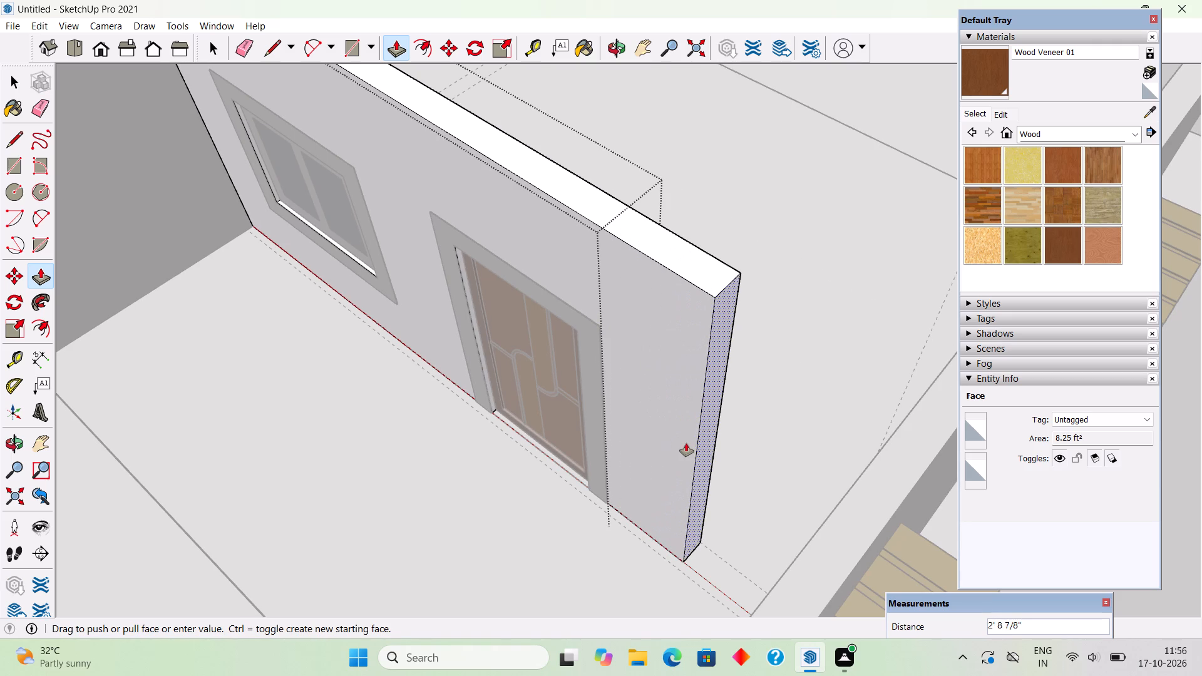
type("4'")
key("Return")
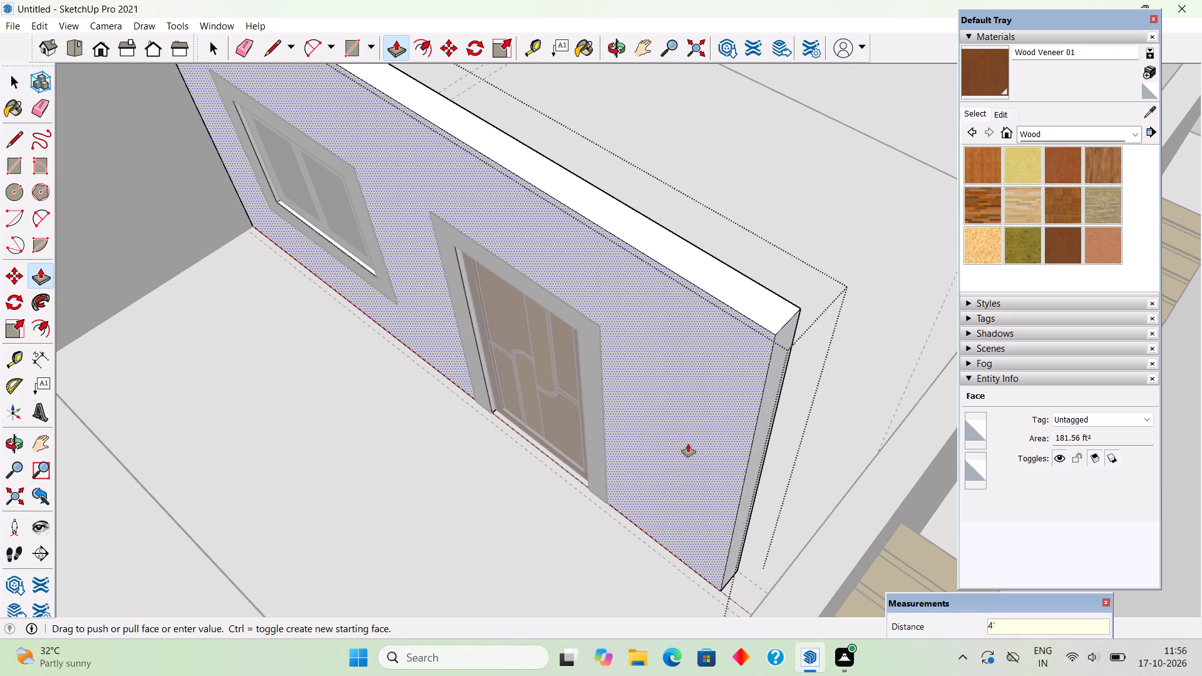
key("space")
scroll(697, 471, "down", 10)
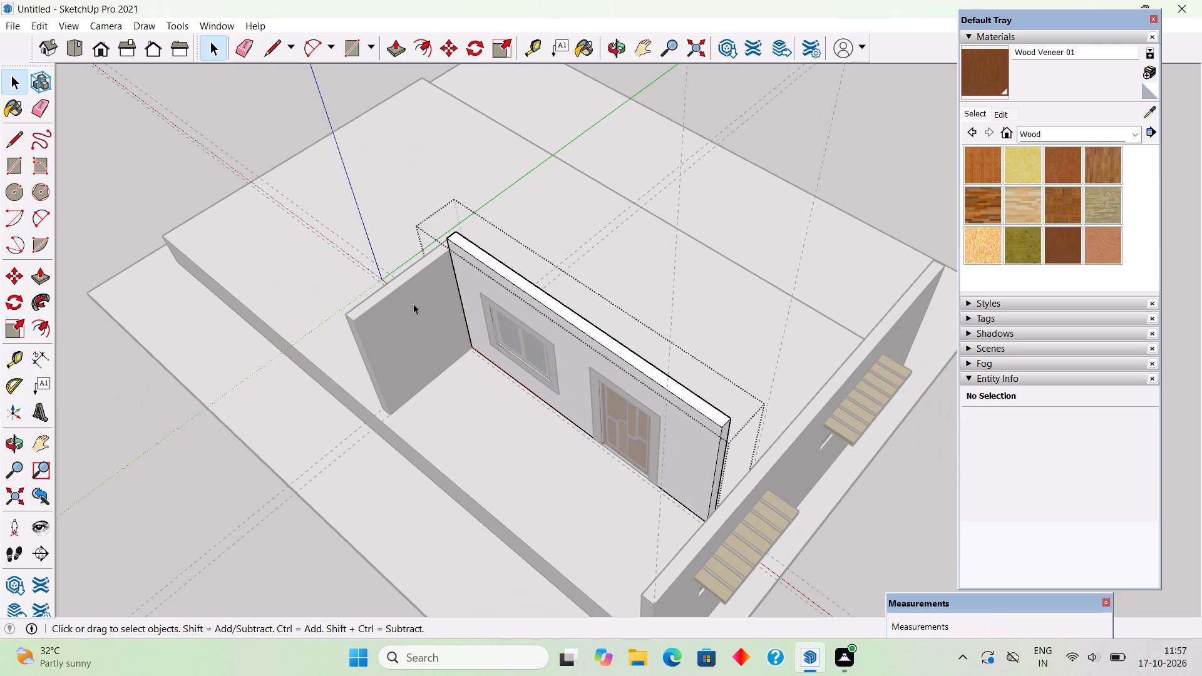
left_click(154, 128)
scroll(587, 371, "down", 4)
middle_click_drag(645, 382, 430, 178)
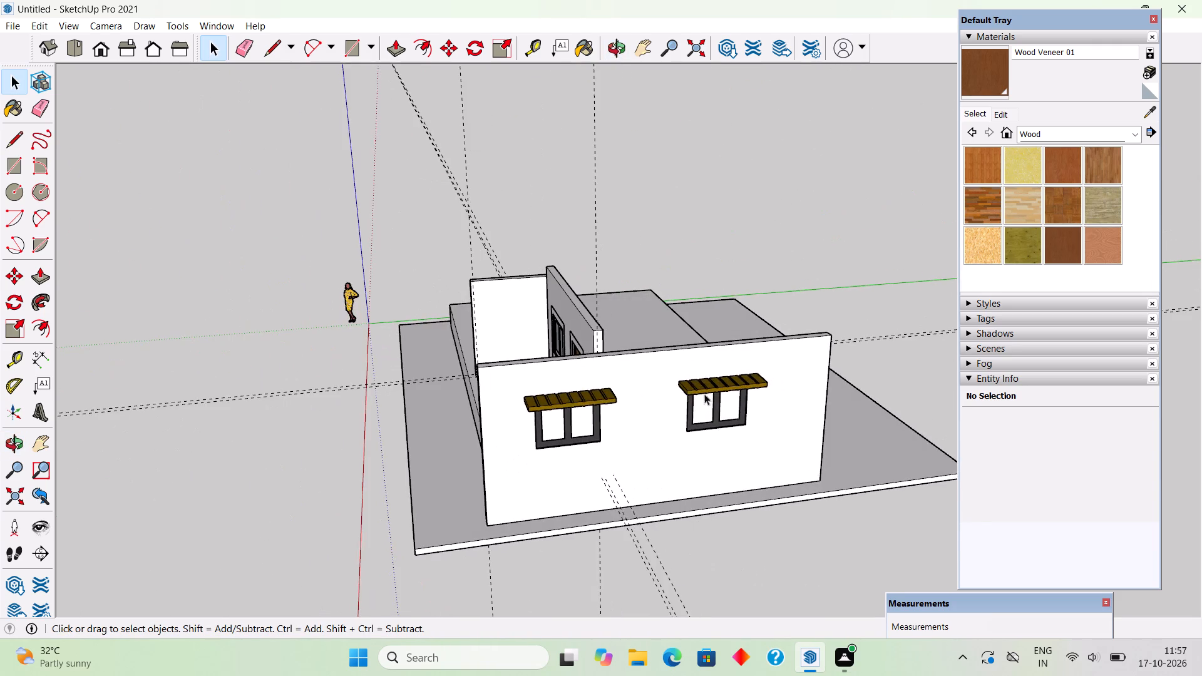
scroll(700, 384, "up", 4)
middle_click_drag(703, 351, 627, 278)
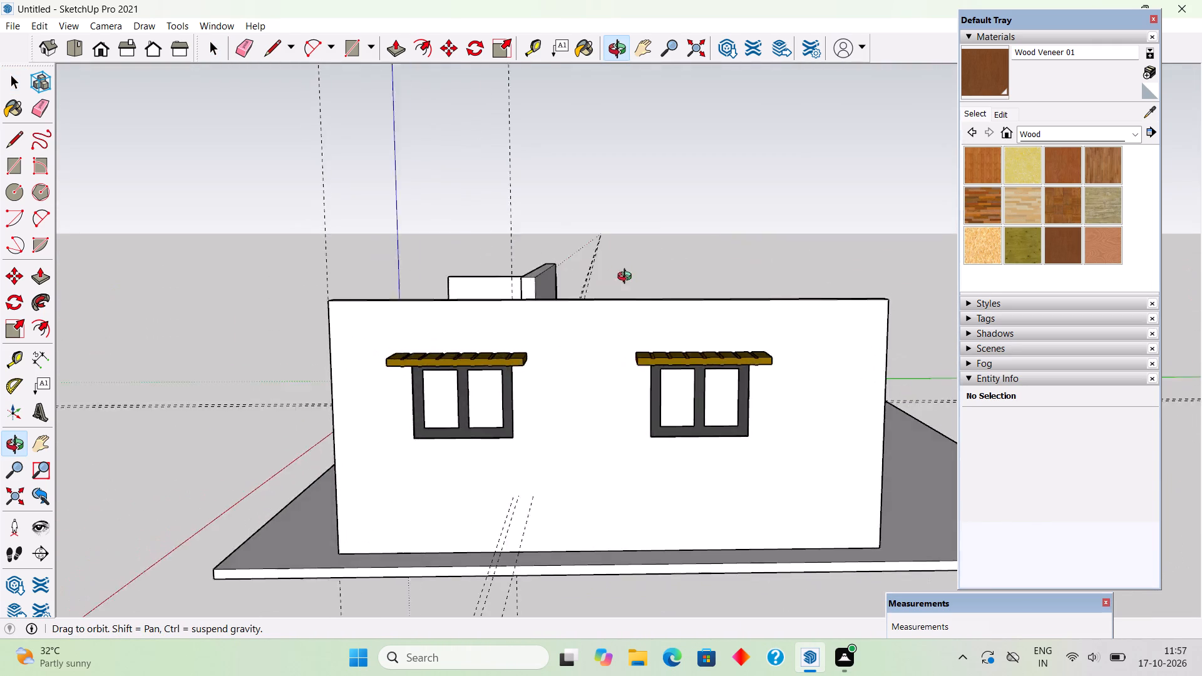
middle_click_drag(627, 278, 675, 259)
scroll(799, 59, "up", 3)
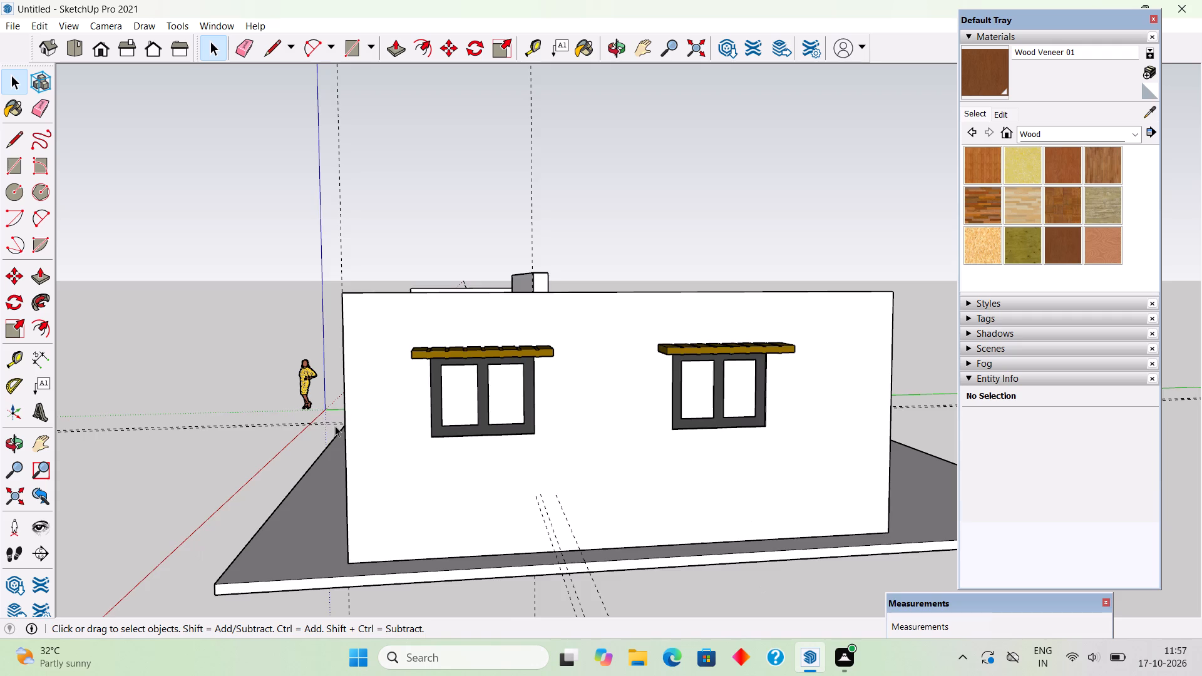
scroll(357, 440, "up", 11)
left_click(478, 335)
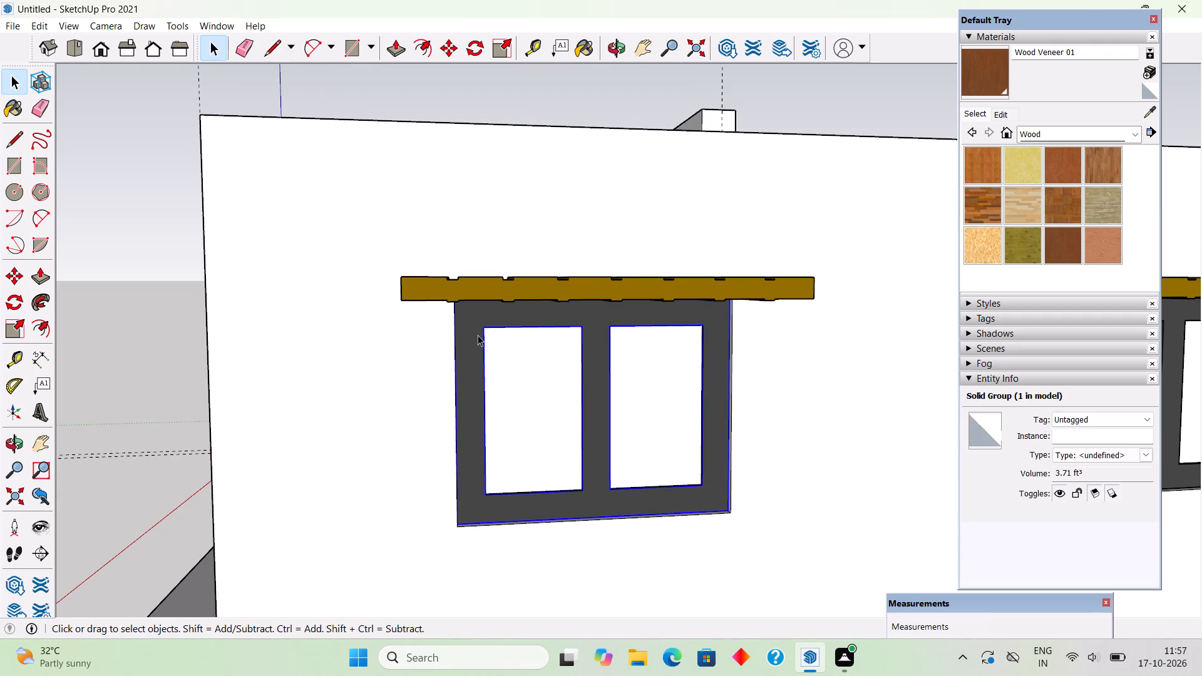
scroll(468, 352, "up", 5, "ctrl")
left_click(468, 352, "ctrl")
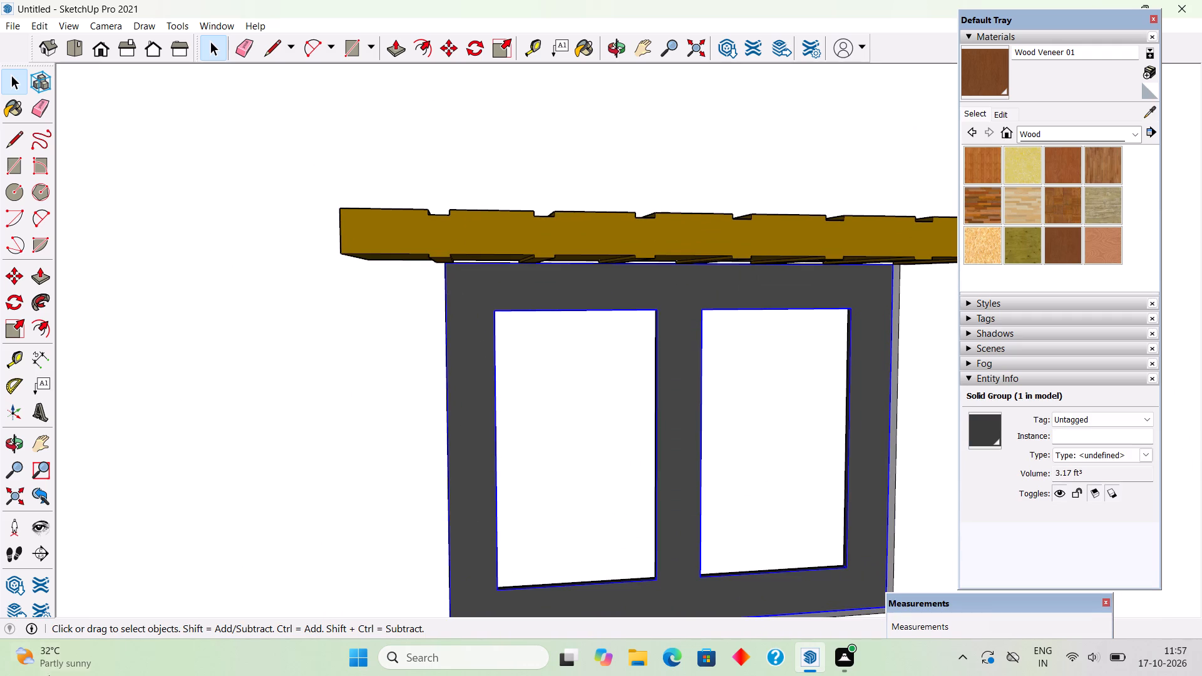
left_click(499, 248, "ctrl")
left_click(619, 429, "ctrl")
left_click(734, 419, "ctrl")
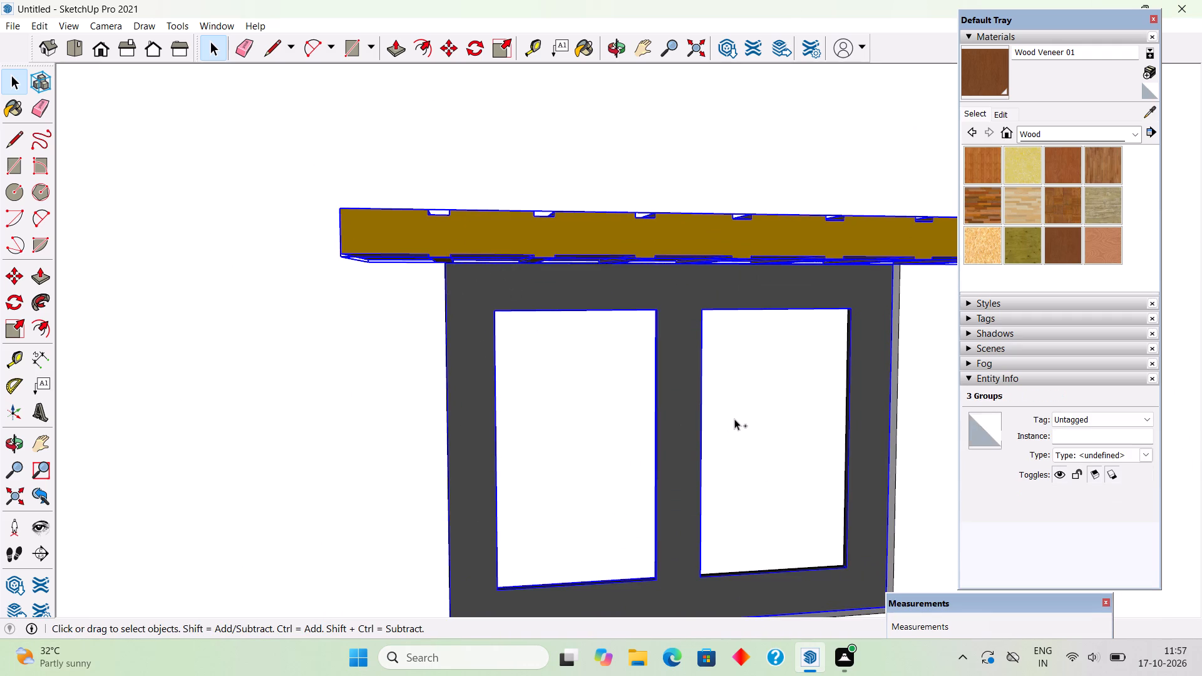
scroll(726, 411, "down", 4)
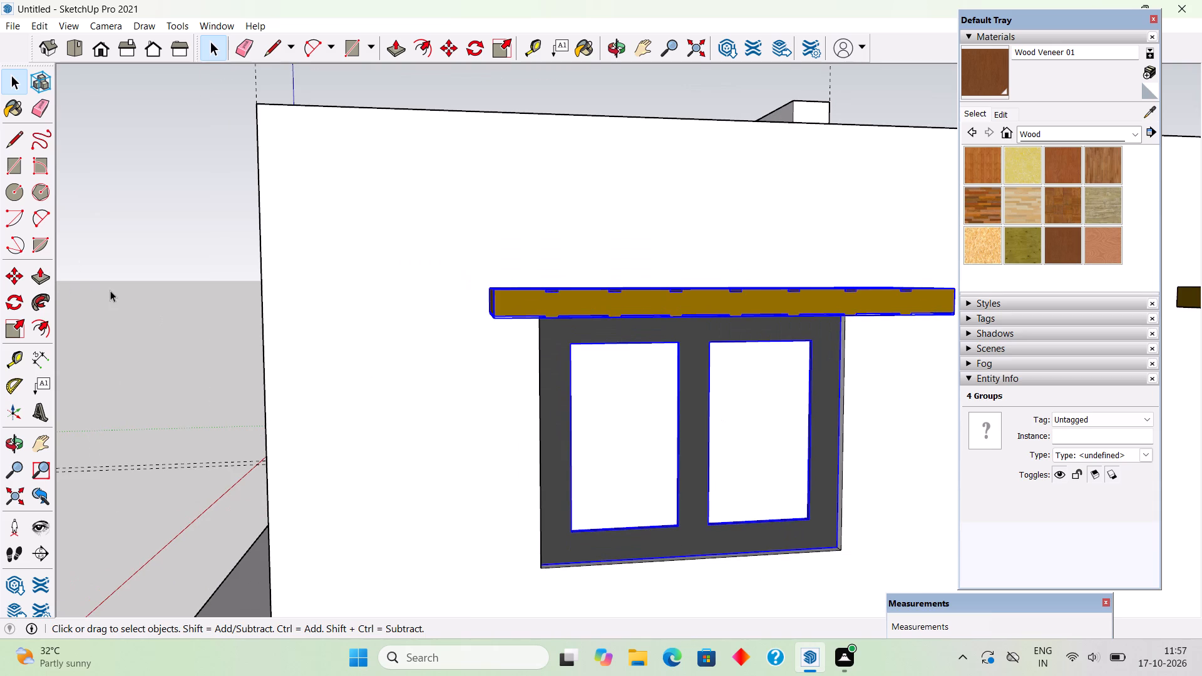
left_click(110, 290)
Combine the four parts of the side wall's window nearer the porch front, including its slatted canopy, into a single group.
scroll(346, 321, "down", 4)
scroll(651, 375, "up", 6)
left_click(656, 369)
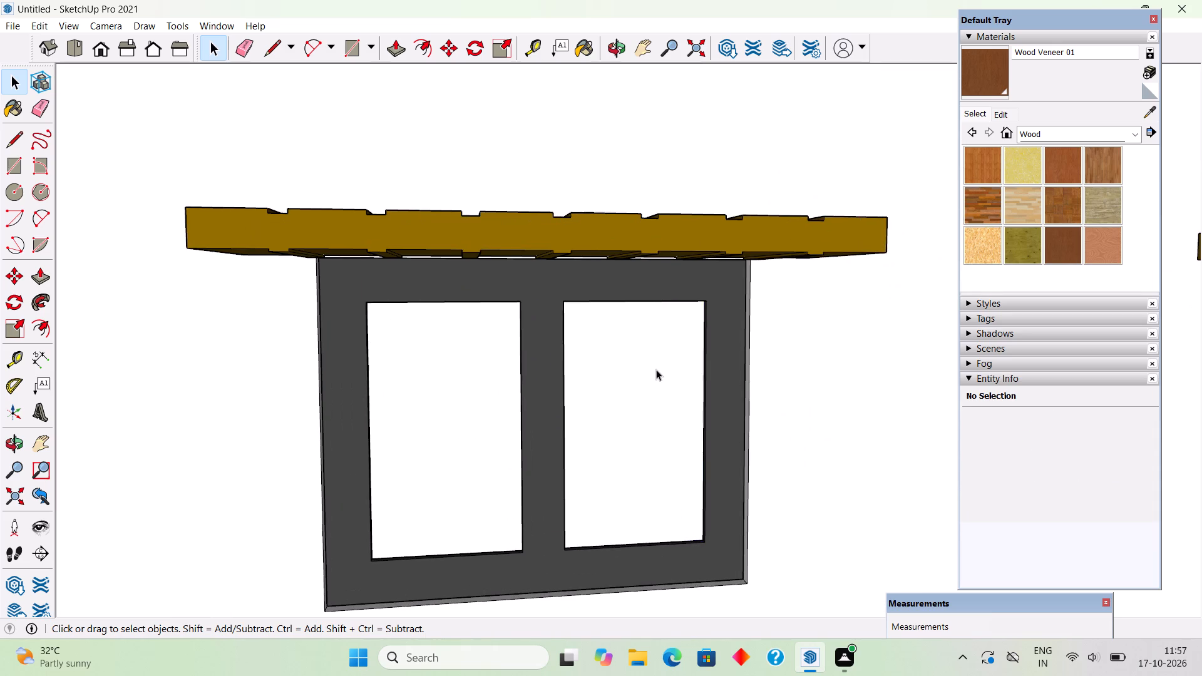
left_click(506, 410, "ctrl")
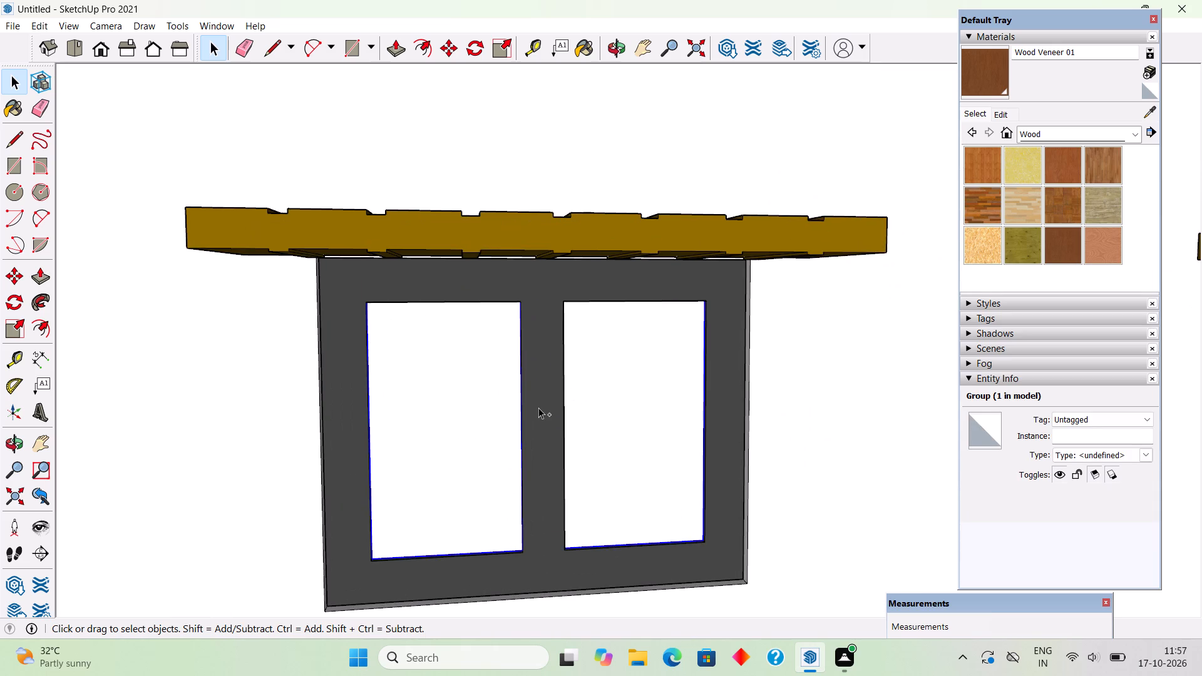
left_click(538, 407, "ctrl")
left_click(535, 239, "ctrl")
right_click(535, 239, "ctrl")
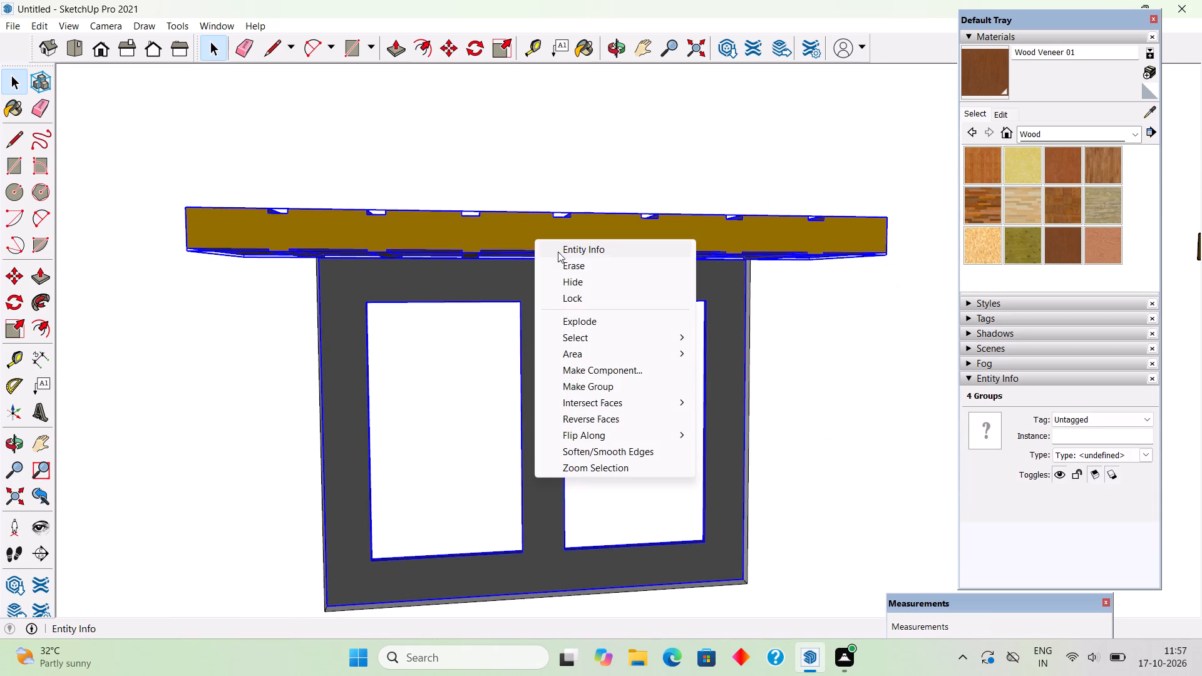
left_click(617, 390, "ctrl")
Combine the four parts of the side wall's second window, including its slatted canopy, into a single group.
scroll(617, 390, "down", 15)
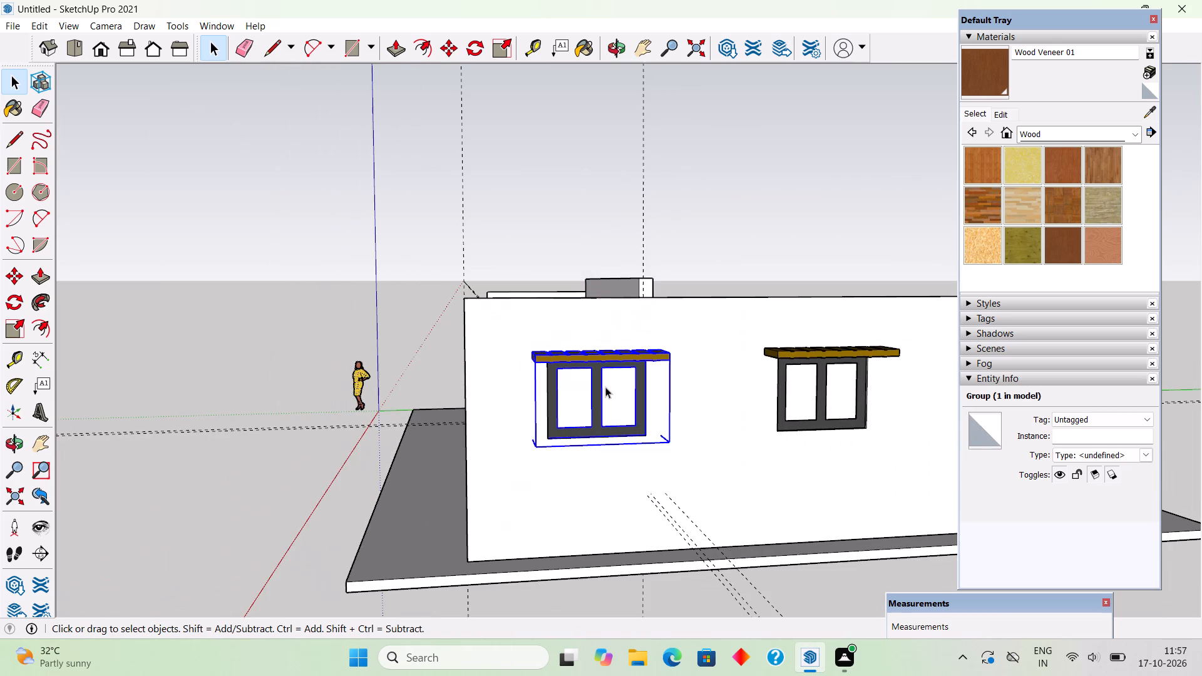
scroll(882, 391, "up", 9)
left_click(843, 406)
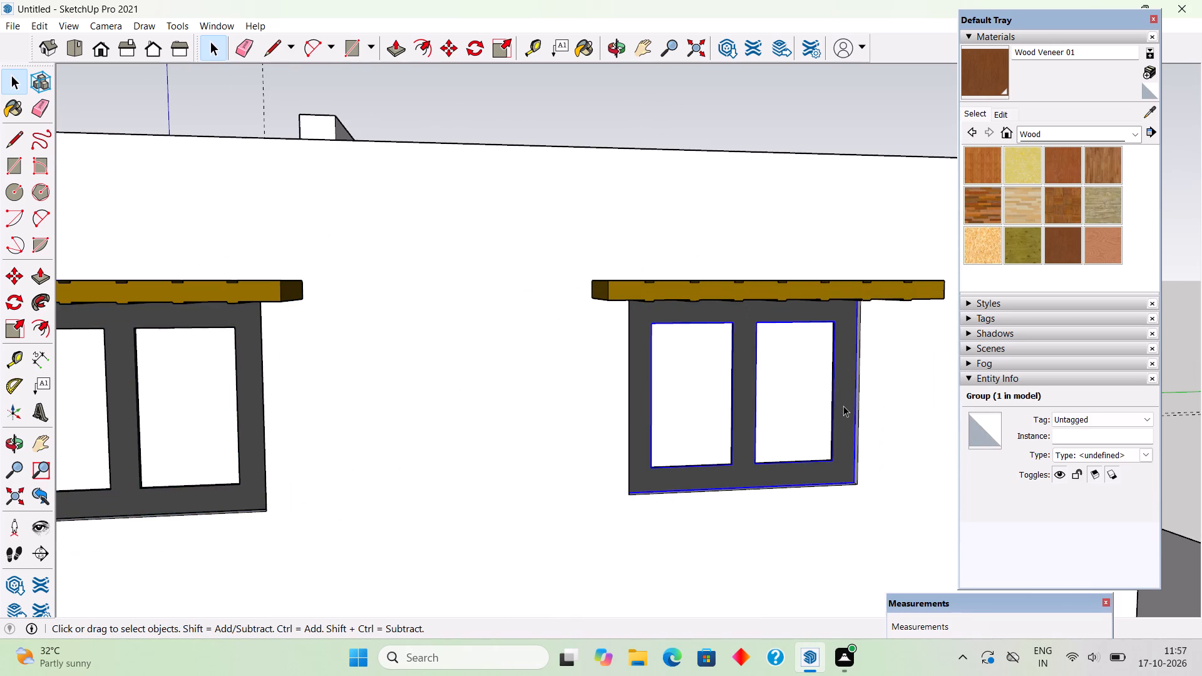
left_click(790, 413, "ctrl")
left_click(692, 431, "ctrl")
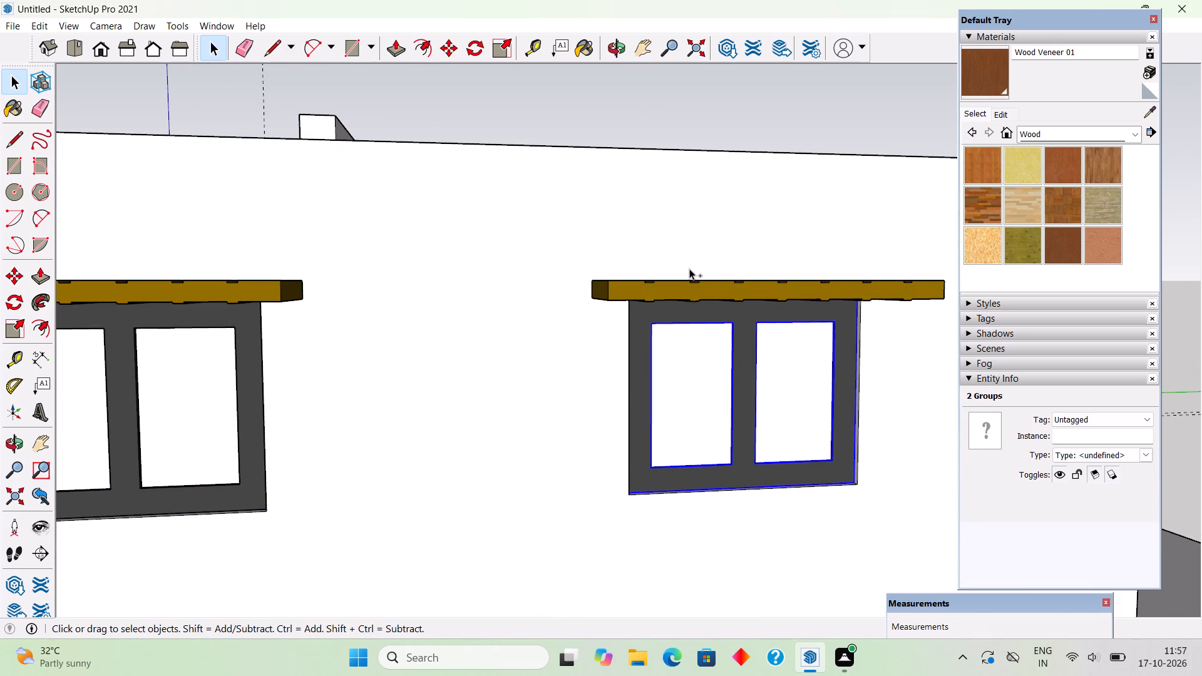
left_click(689, 265, "ctrl")
left_click(660, 235, "ctrl")
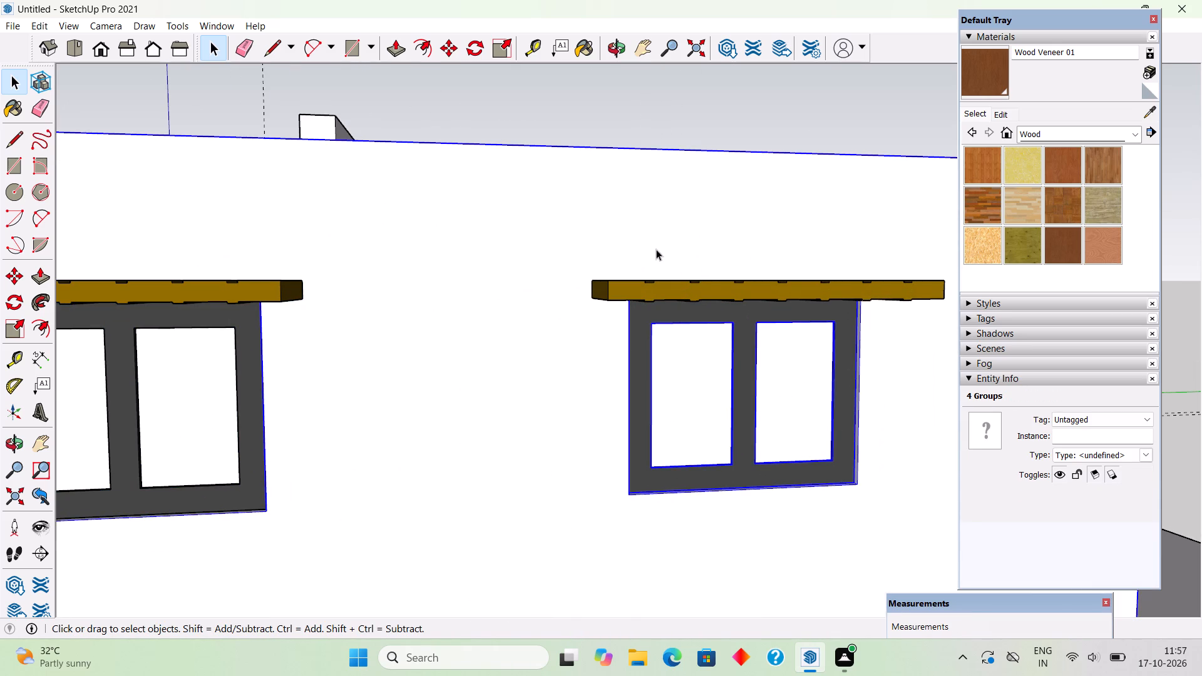
left_click(585, 96)
left_click(714, 412, "ctrl")
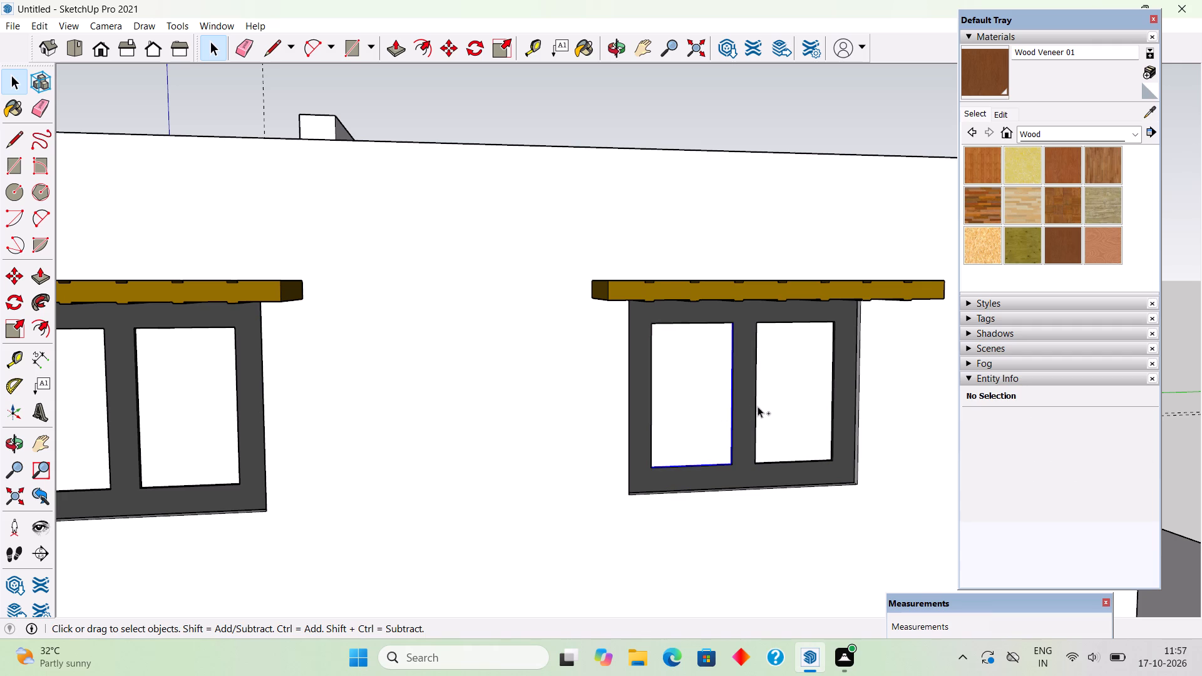
left_click(758, 406, "ctrl")
left_click(741, 430, "ctrl")
left_click(724, 290, "ctrl")
right_click(724, 290, "ctrl")
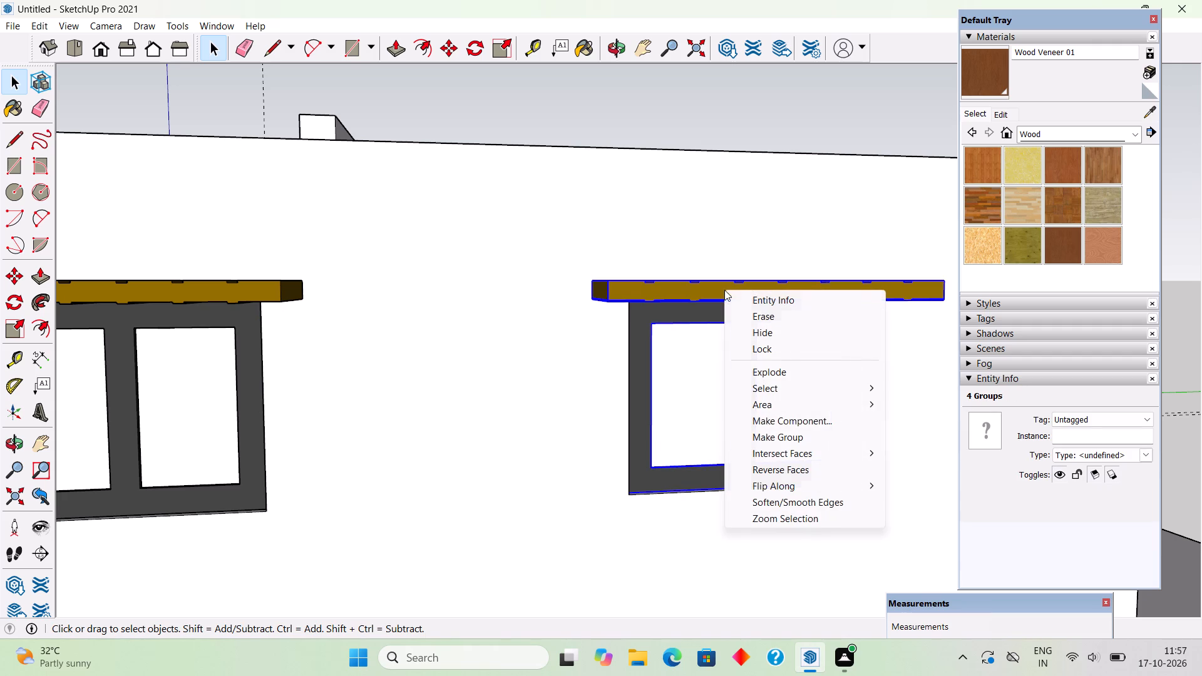
left_click(769, 437, "ctrl")
scroll(769, 437, "down", 8)
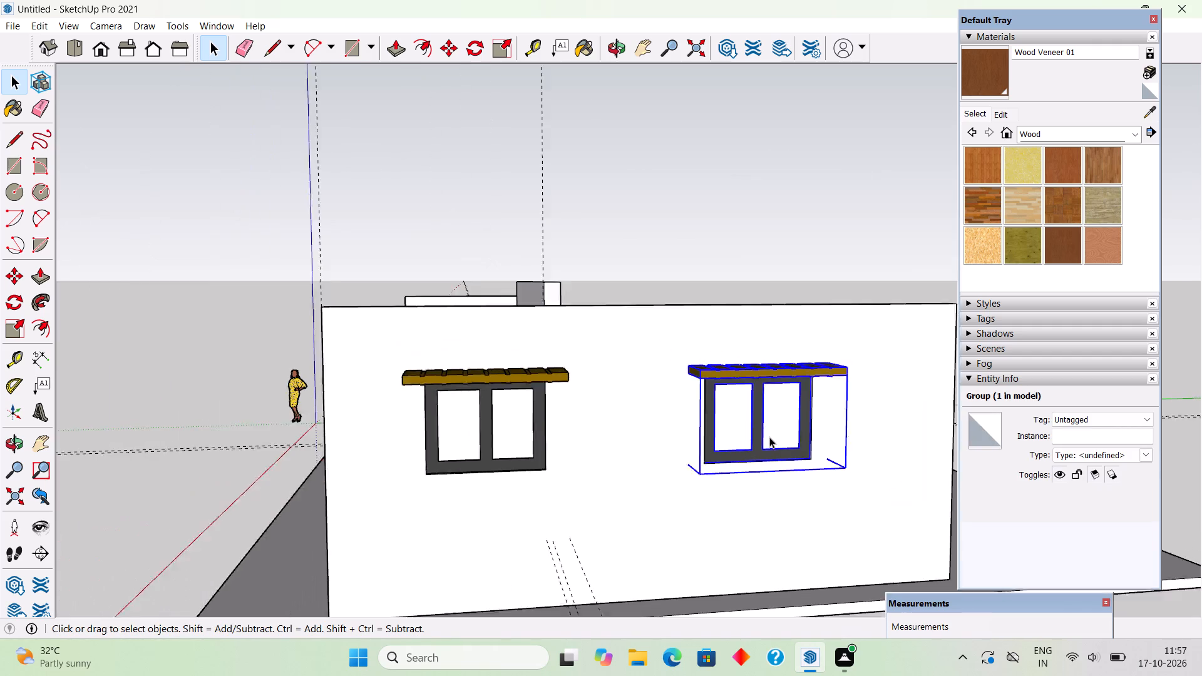
scroll(769, 437, "down", 6)
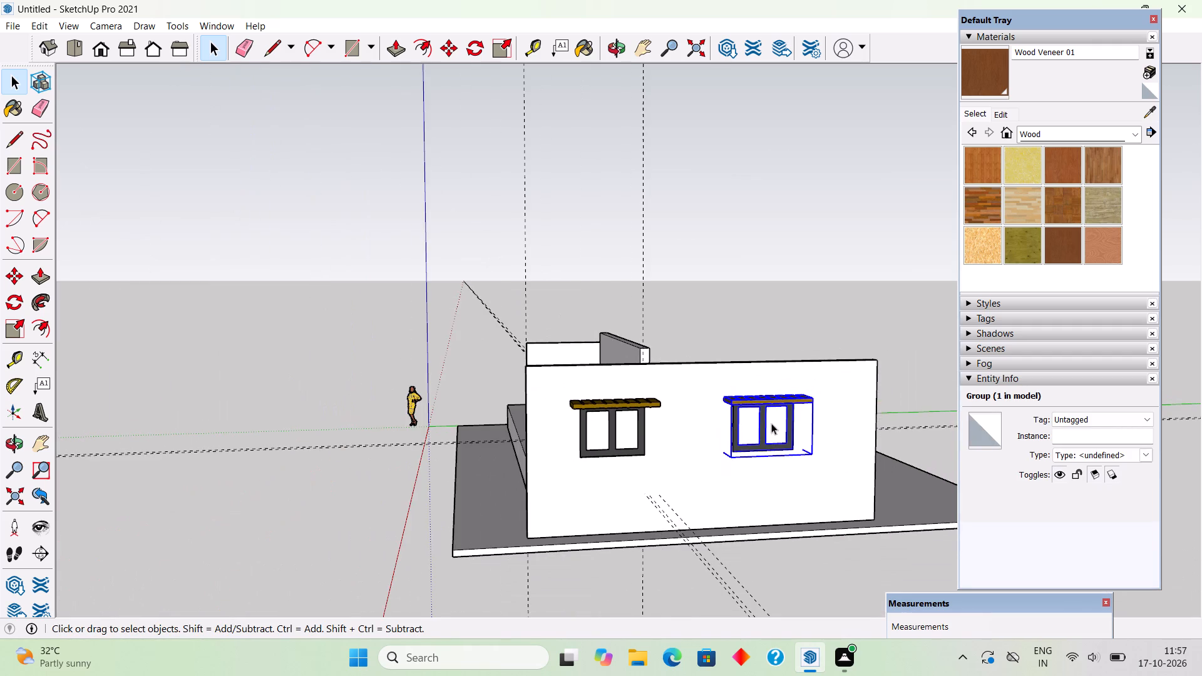
middle_click_drag(754, 409, 888, 484)
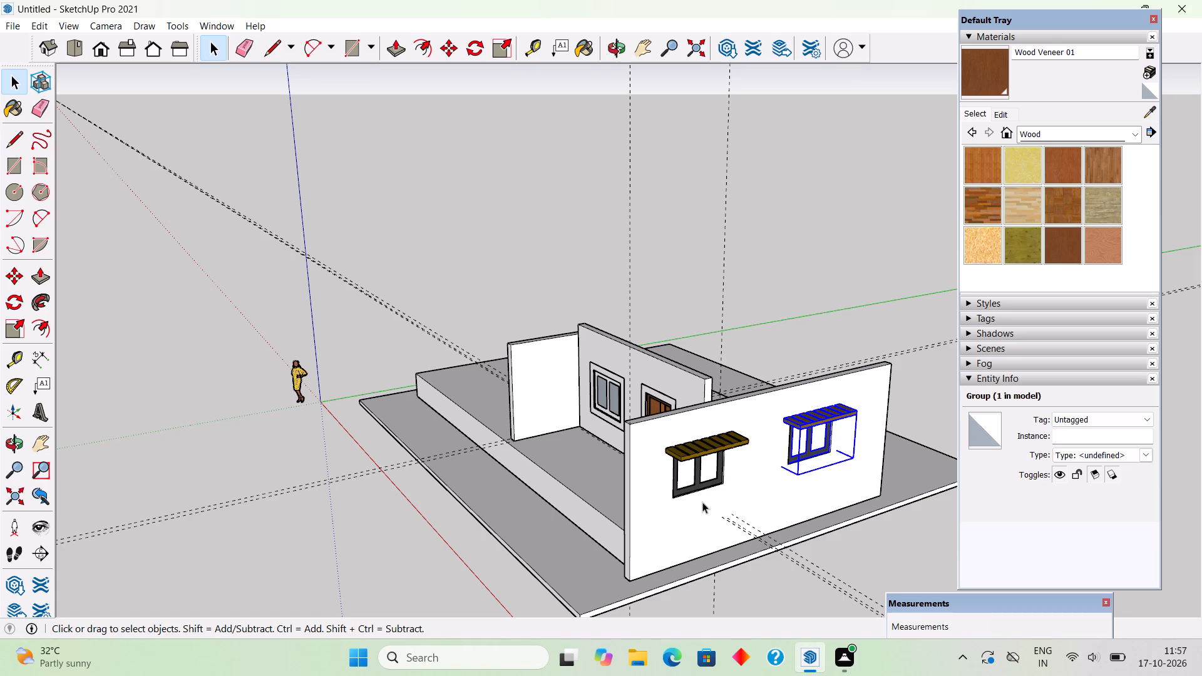
scroll(703, 501, "down", 1)
left_click(763, 287)
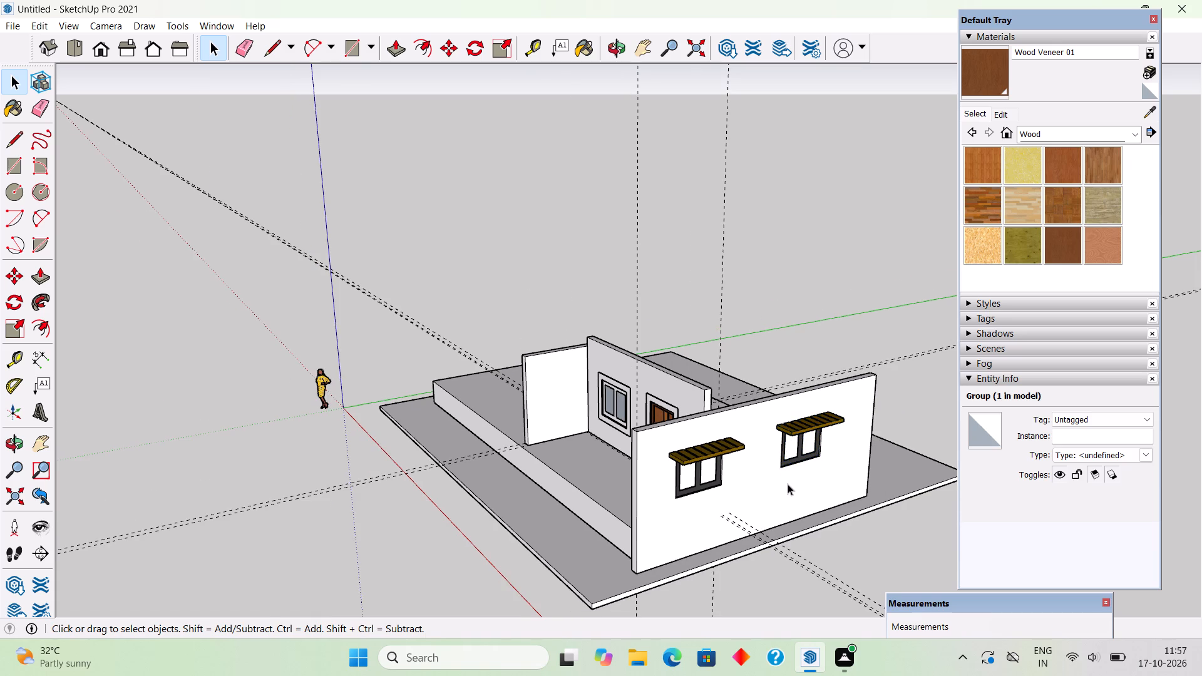
Open the door wall's group, pull its end face nearest the side wall out 1', and leave the group.
scroll(788, 484, "up", 4)
middle_click_drag(777, 474, 449, 425)
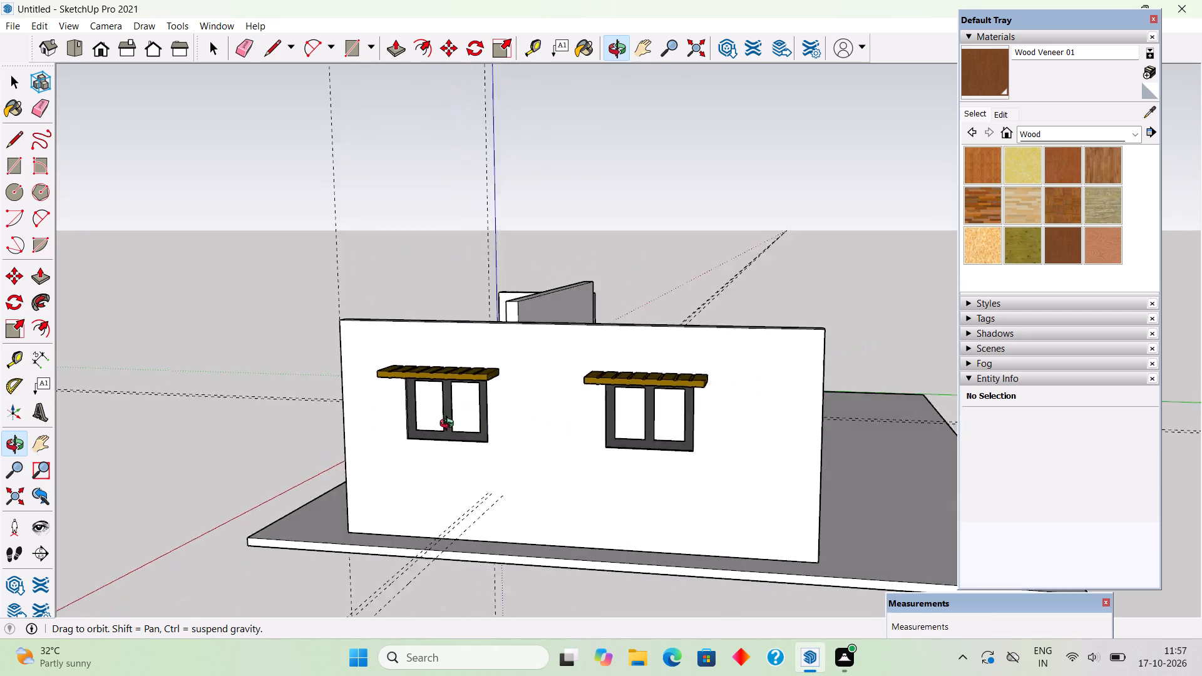
middle_click_drag(449, 425, 726, 494)
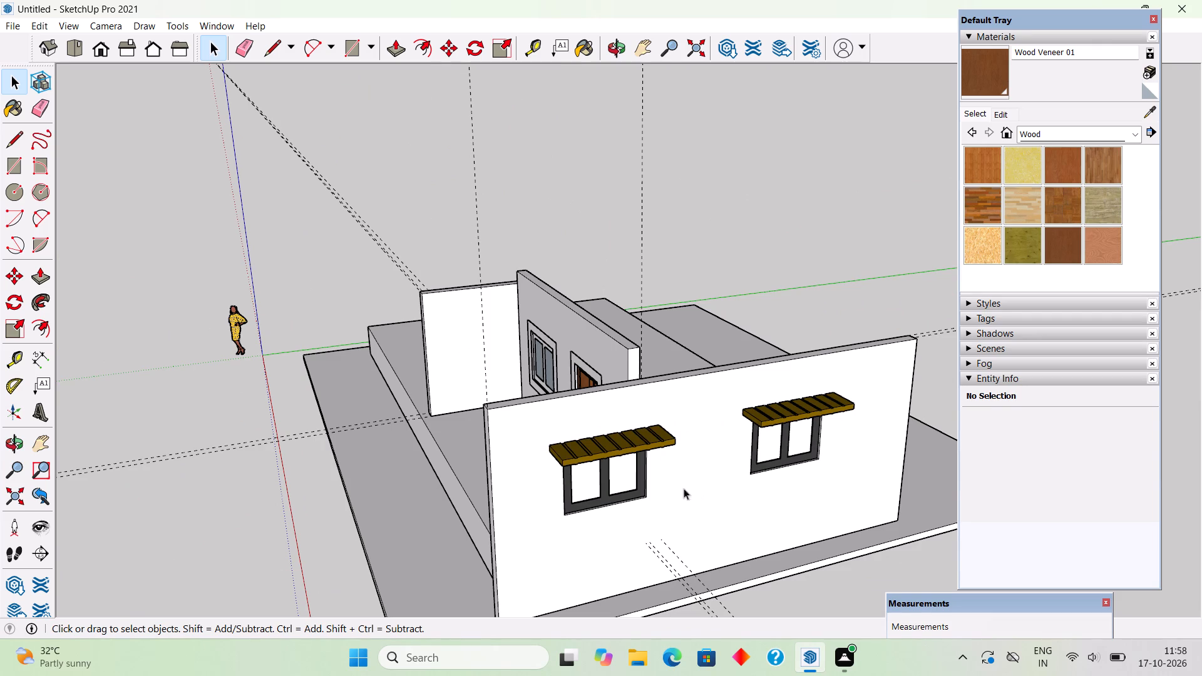
middle_click_drag(501, 501, 845, 530)
middle_click_drag(639, 498, 719, 506)
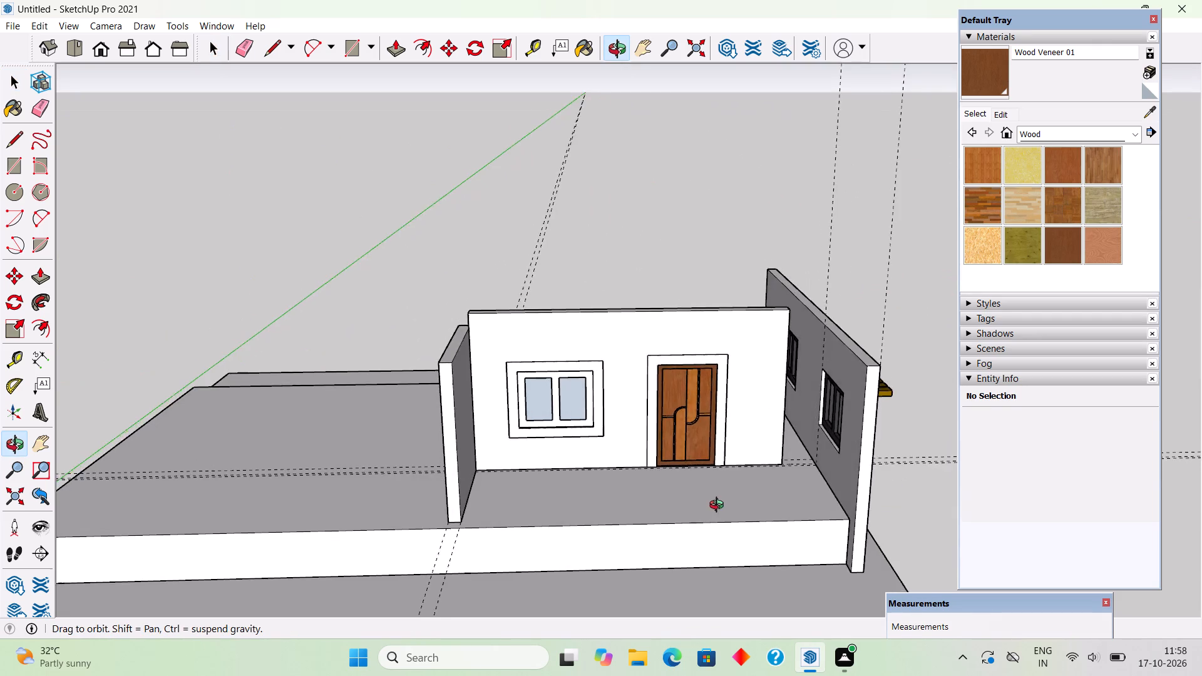
middle_click_drag(719, 506, 721, 464)
middle_click_drag(749, 434, 547, 516)
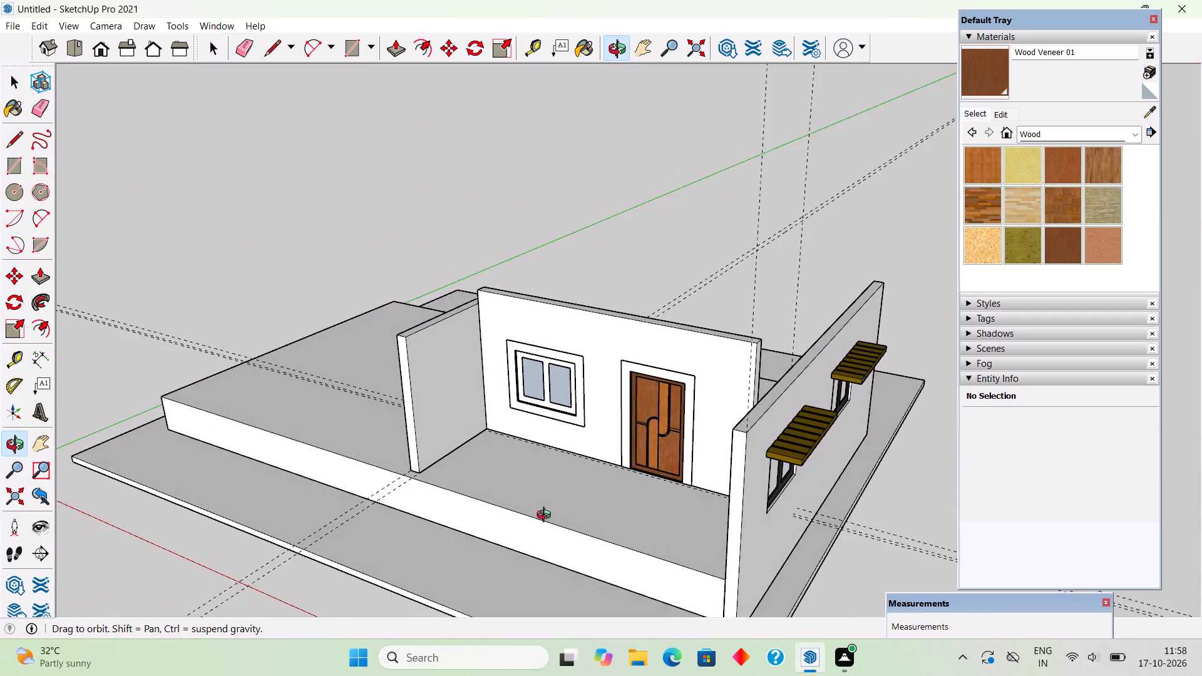
middle_click_drag(547, 516, 545, 520)
scroll(756, 386, "up", 8)
triple_click(756, 386)
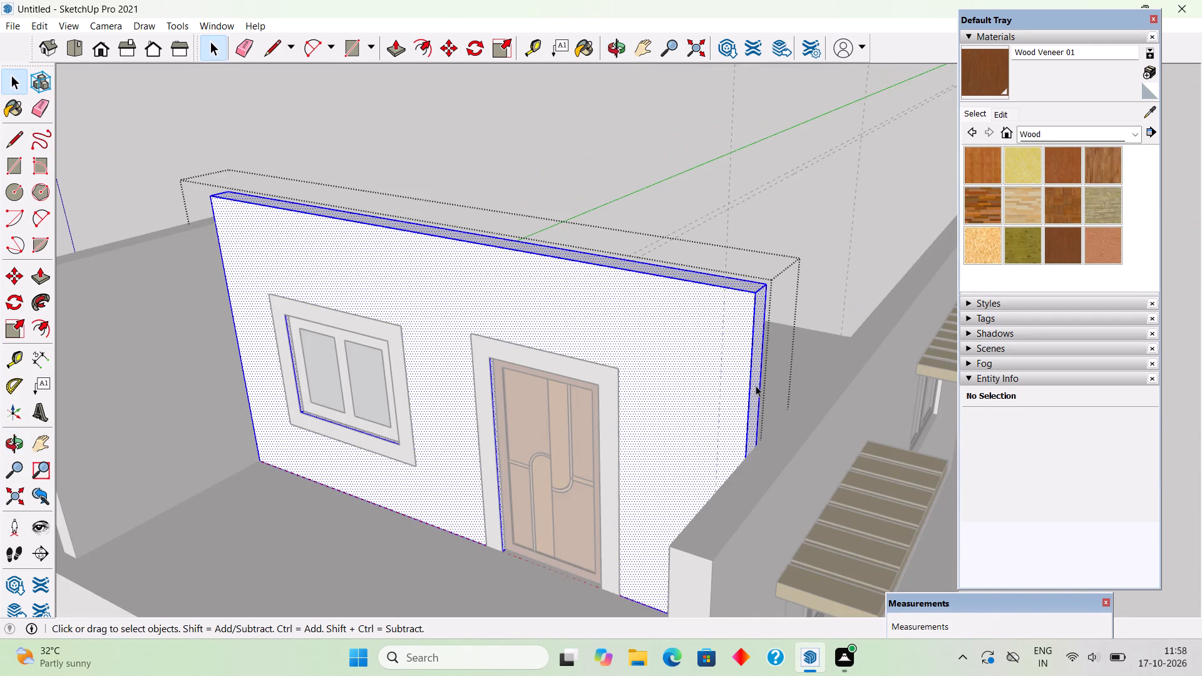
key("p")
left_click(758, 382)
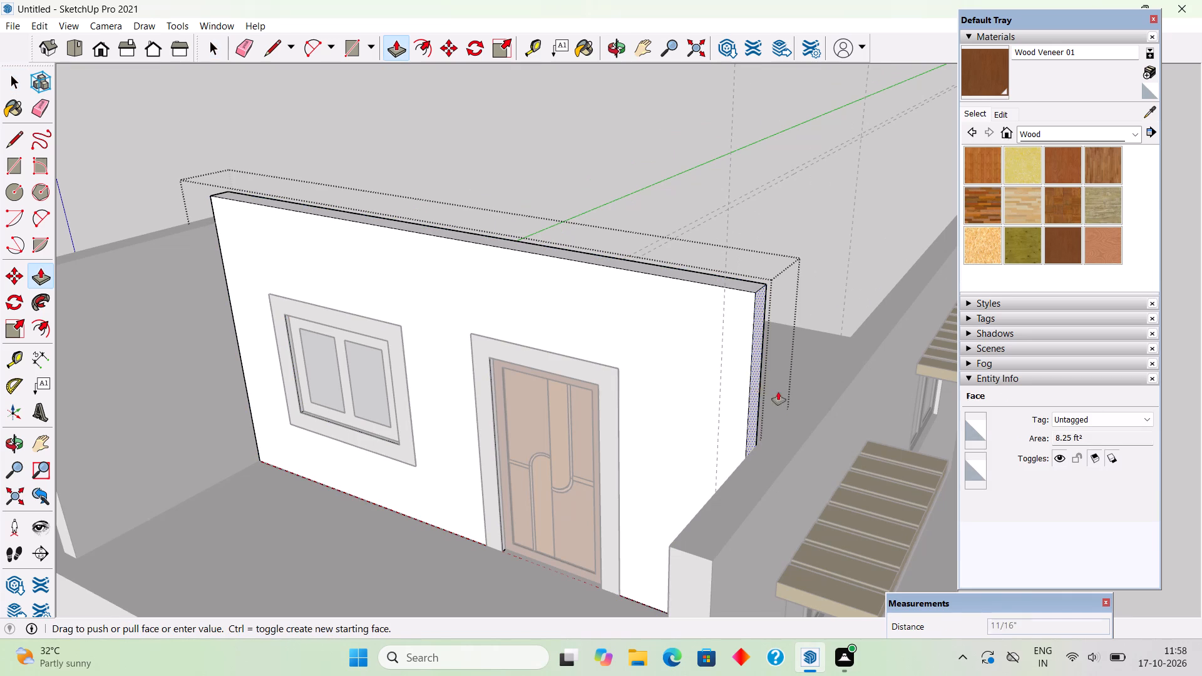
type("1'")
key("Return")
key("space")
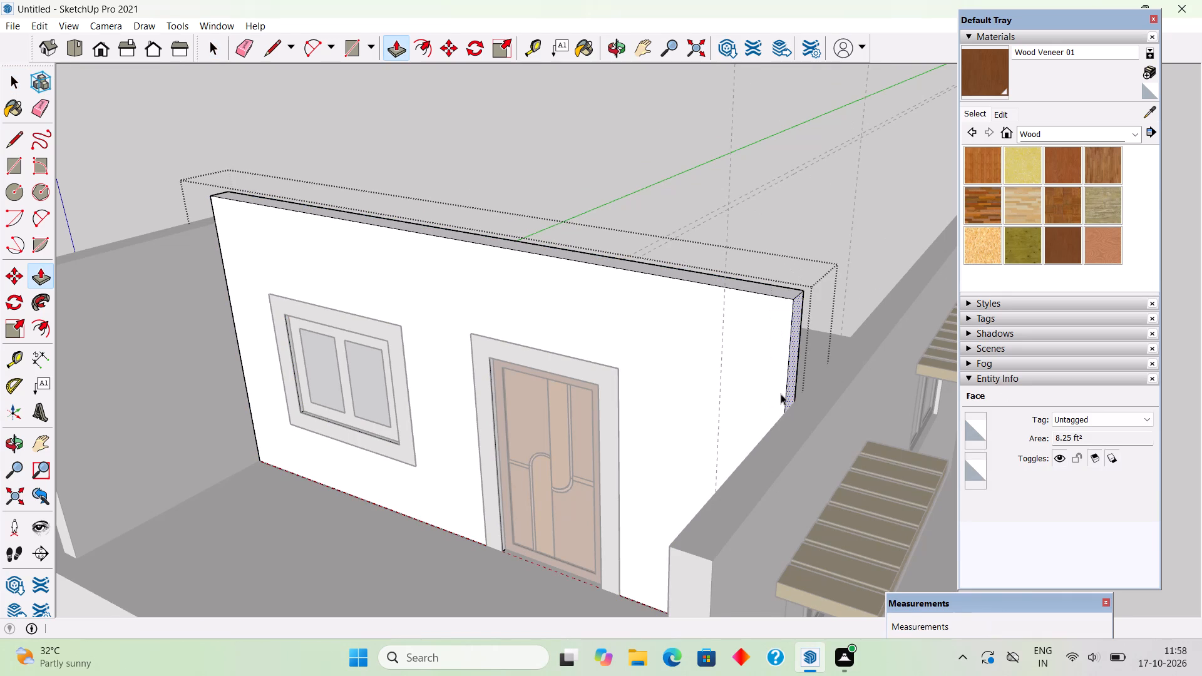
scroll(781, 394, "down", 5)
left_click(486, 147)
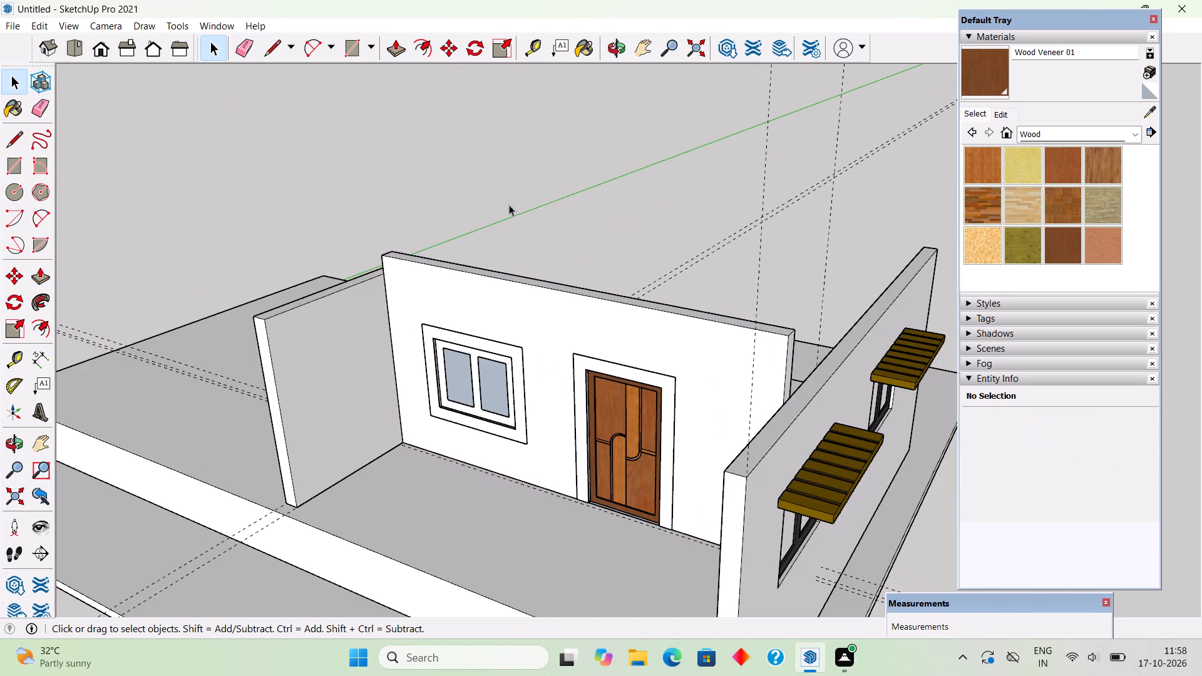
Move the door wall together with its door and window groups 1' 4" so its bottom corner meets the side wall.
middle_click_drag(749, 406, 851, 366)
scroll(758, 393, "up", 1)
left_click(758, 393)
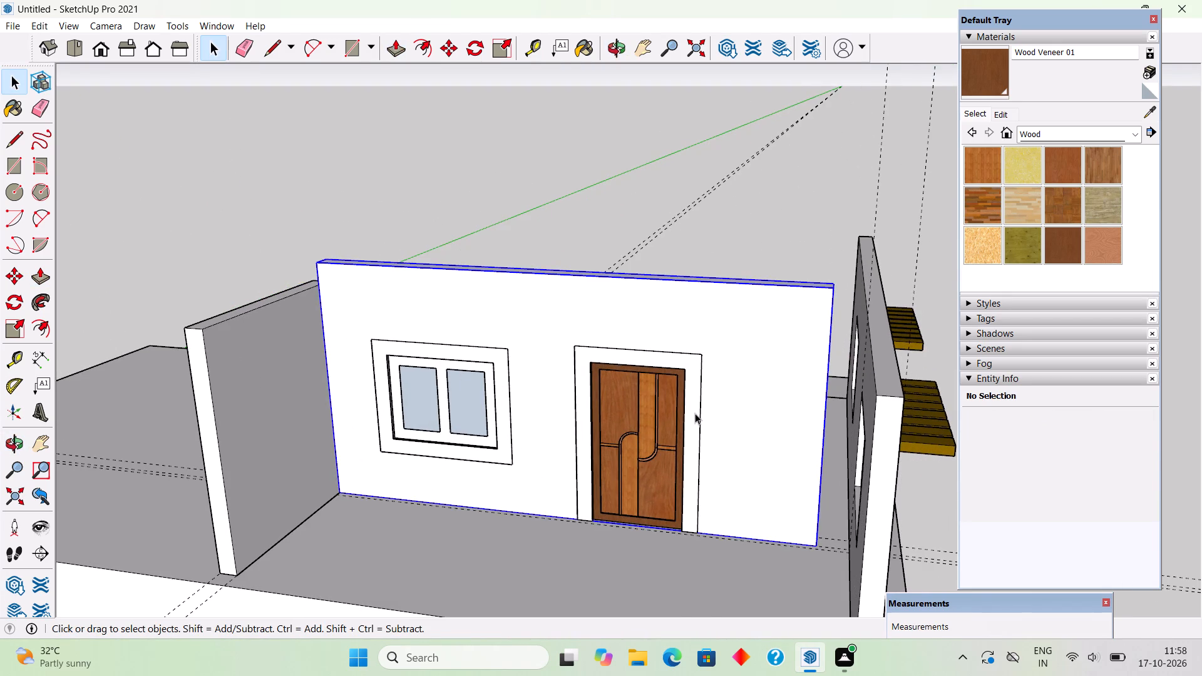
scroll(694, 413, "up", 5, "ctrl")
left_click(694, 413, "ctrl")
scroll(651, 443, "up", 4, "ctrl")
left_click(652, 438, "ctrl")
scroll(526, 453, "down", 4, "ctrl")
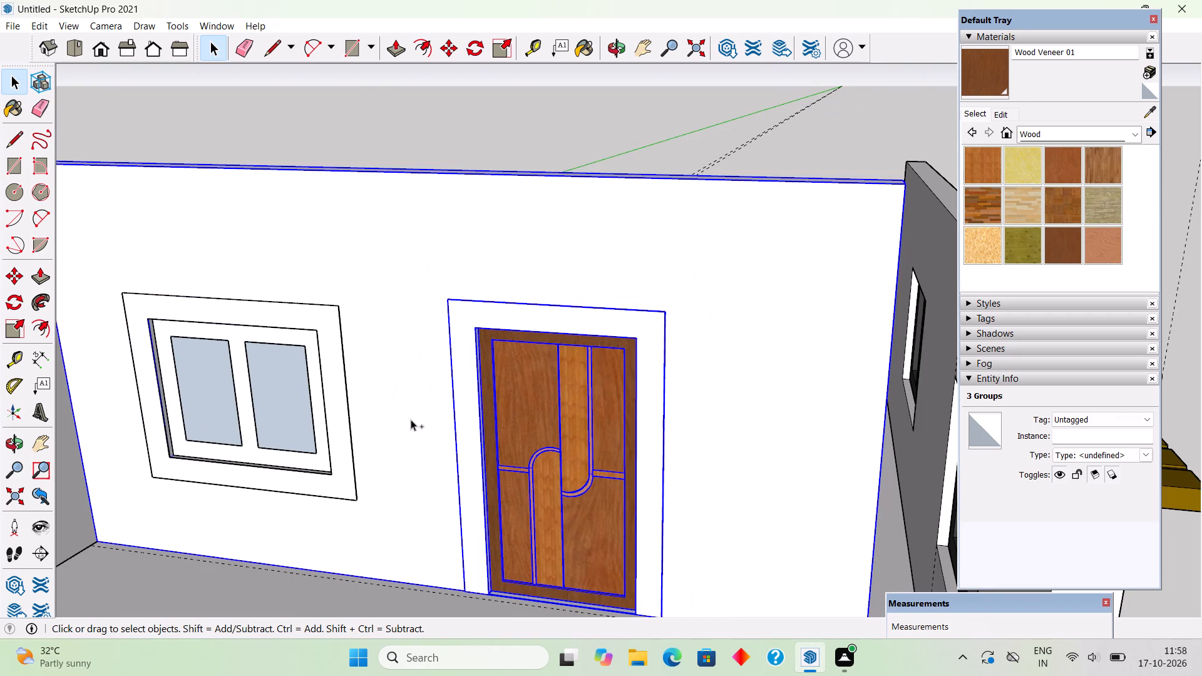
left_click(410, 419, "ctrl")
left_click(321, 397, "ctrl")
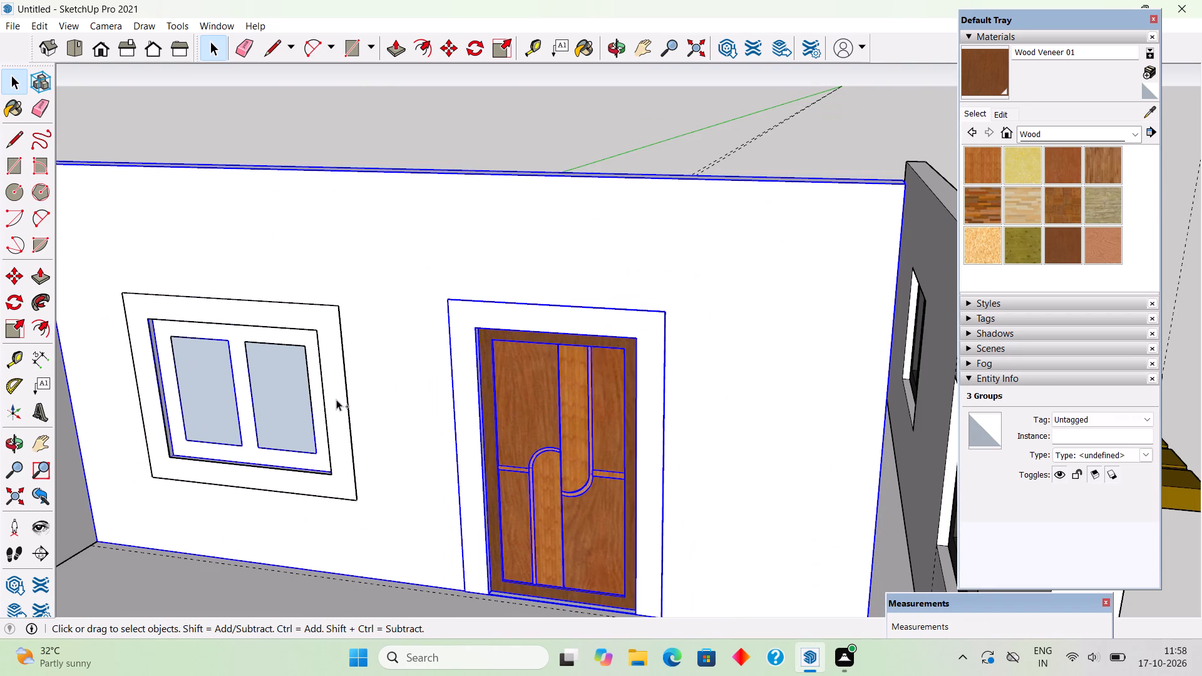
left_click(336, 399, "ctrl")
left_click(272, 401, "ctrl")
left_click(228, 407, "ctrl")
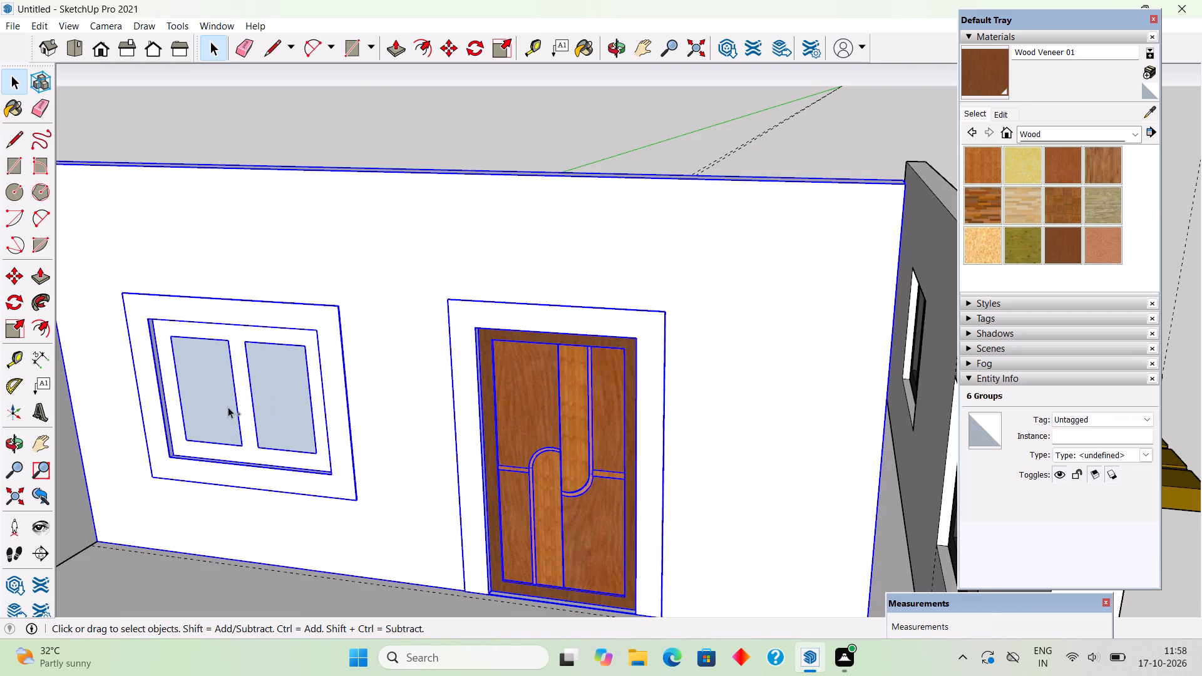
scroll(228, 407, "down", 7, "ctrl")
middle_click_drag(564, 578, 791, 630, "ctrl")
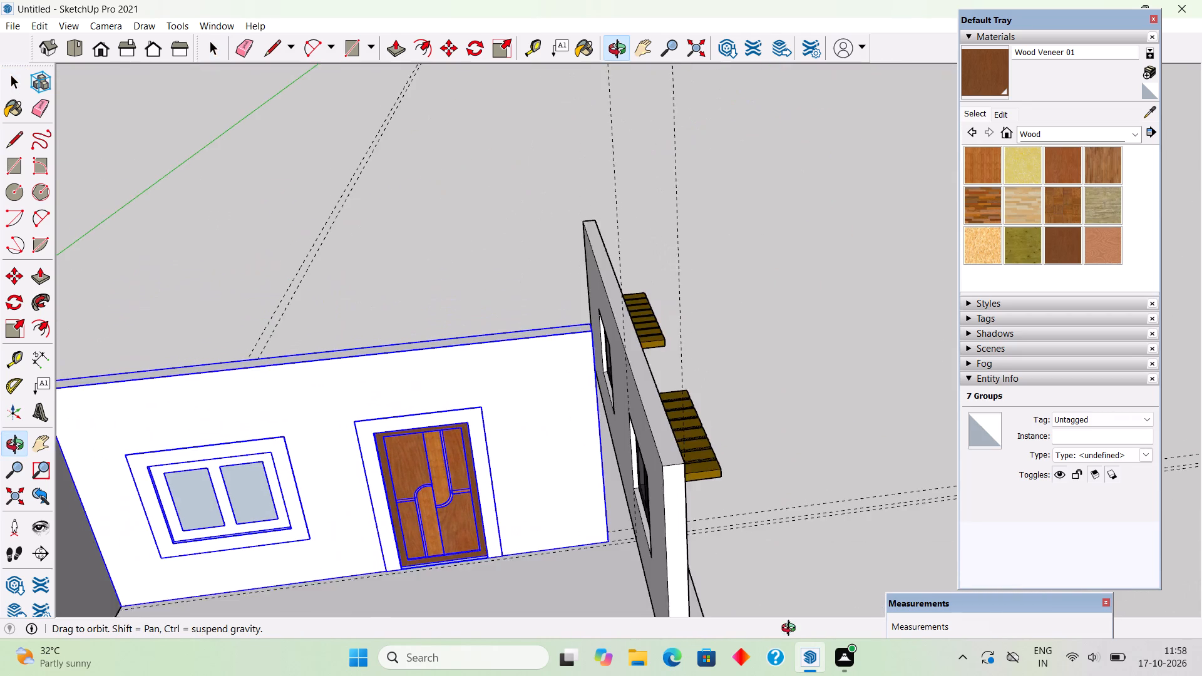
middle_click_drag(791, 630, 793, 629, "ctrl")
scroll(634, 517, "up", 8, "ctrl")
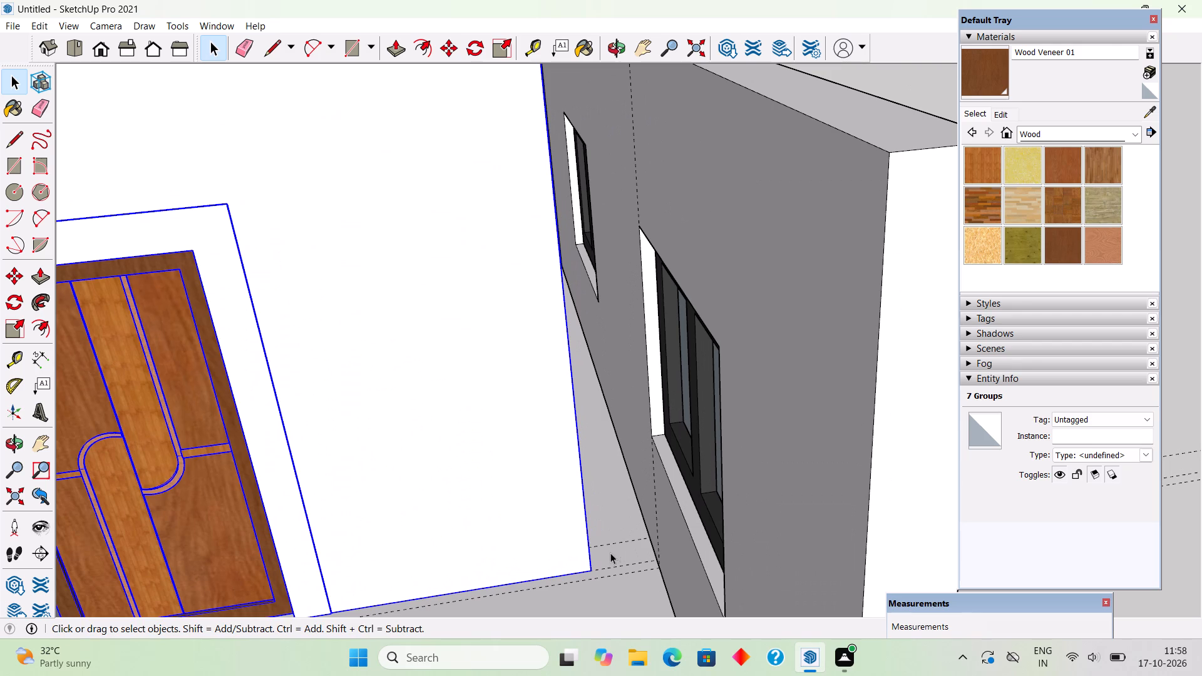
key("m")
left_click(594, 573)
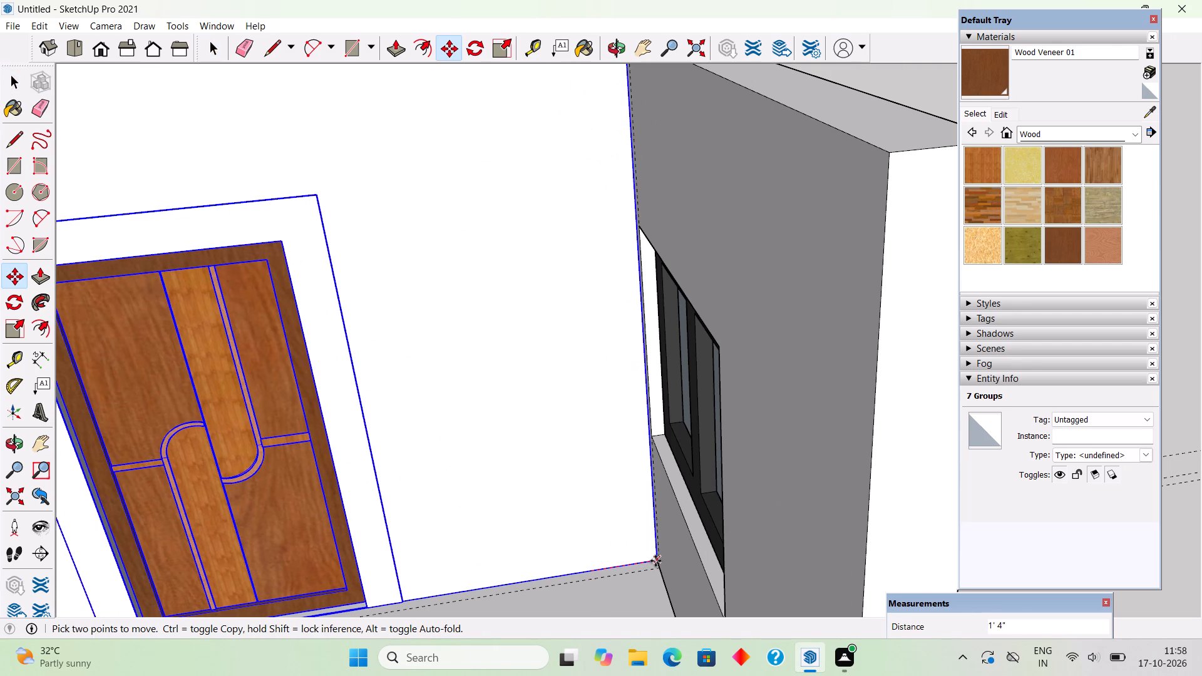
left_click(656, 561)
scroll(657, 560, "down", 14)
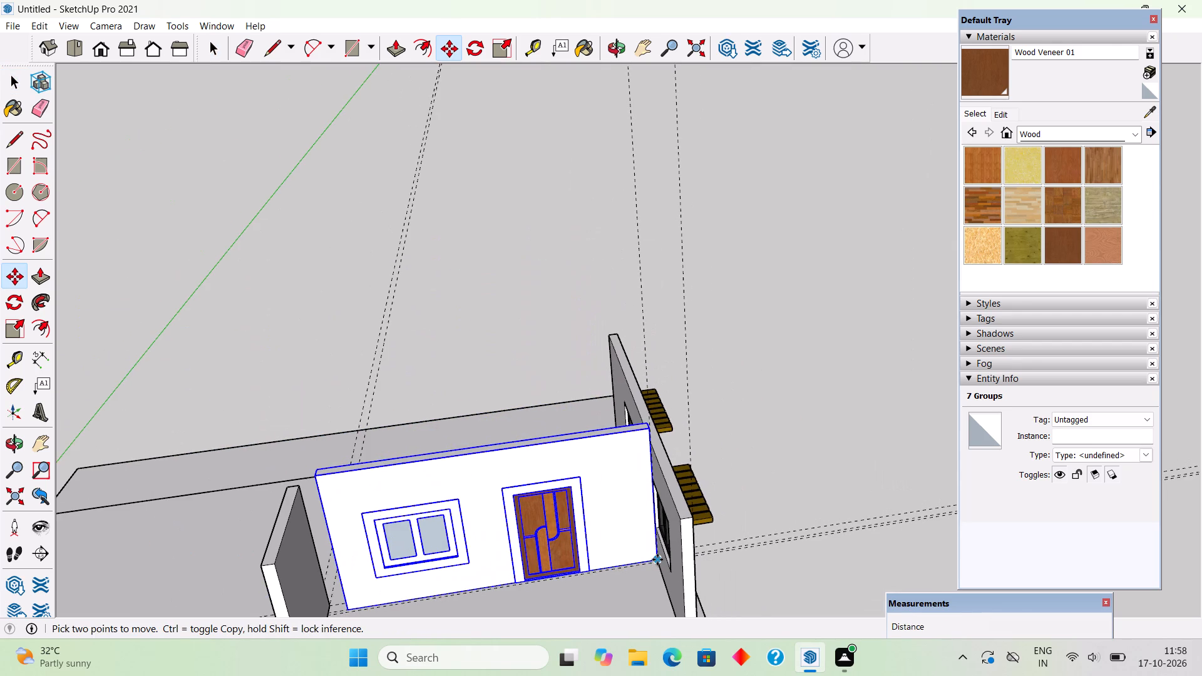
key("space")
left_click(527, 304)
Open the door wall's group, push its top face down 1', and leave the group.
scroll(619, 464, "down", 1)
middle_click_drag(610, 473, 393, 284)
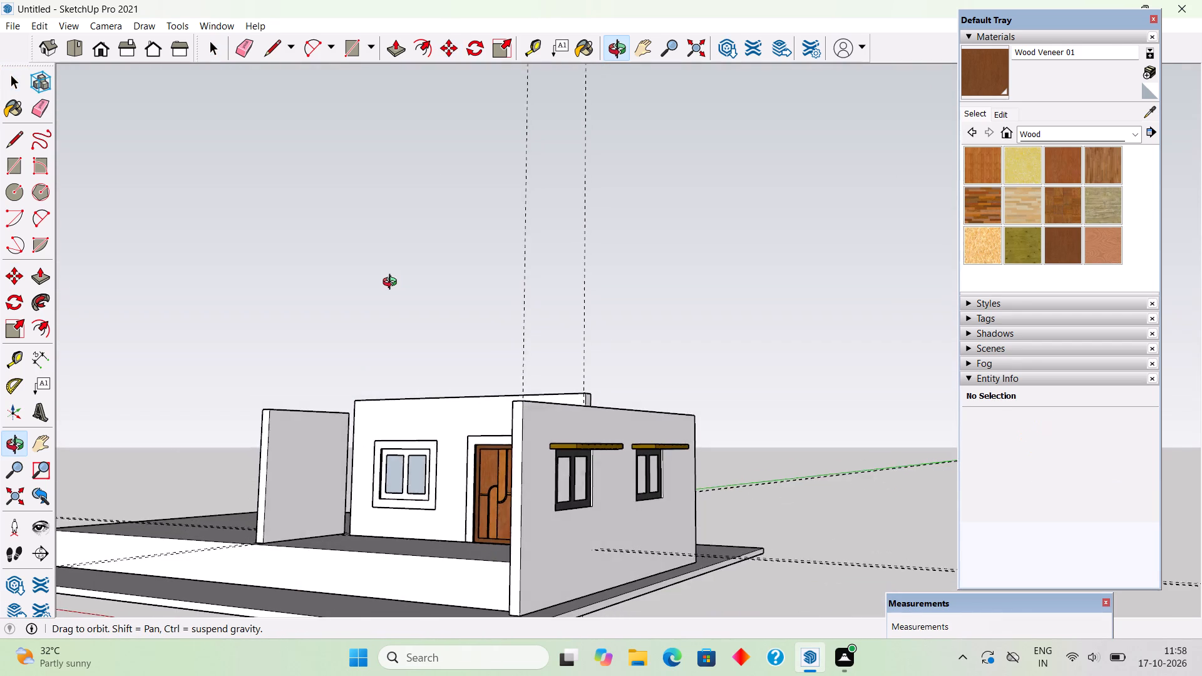
middle_click_drag(393, 284, 446, 547)
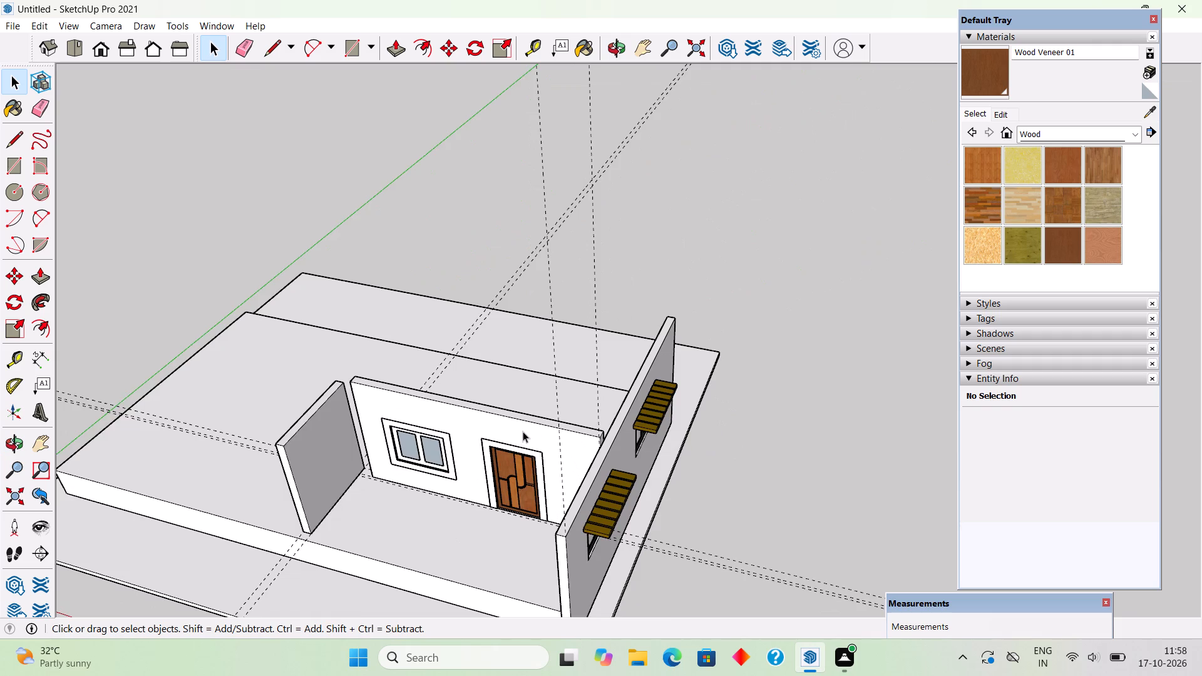
scroll(523, 431, "up", 3)
triple_click(551, 424)
key("p")
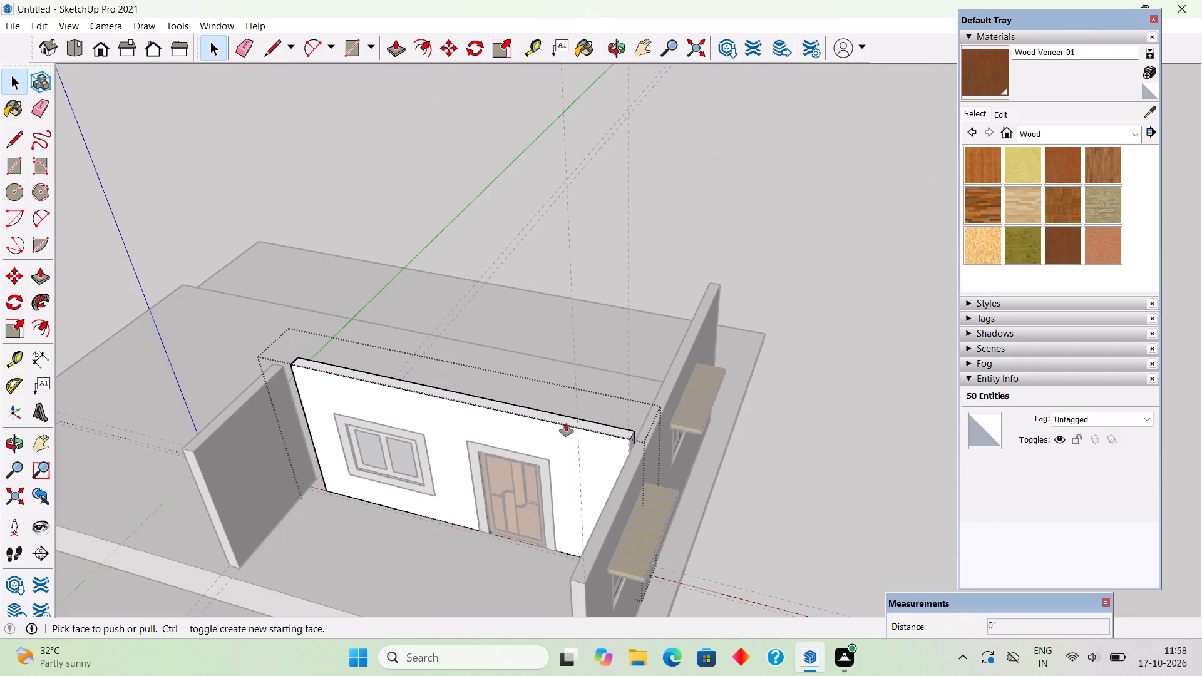
left_click(570, 423)
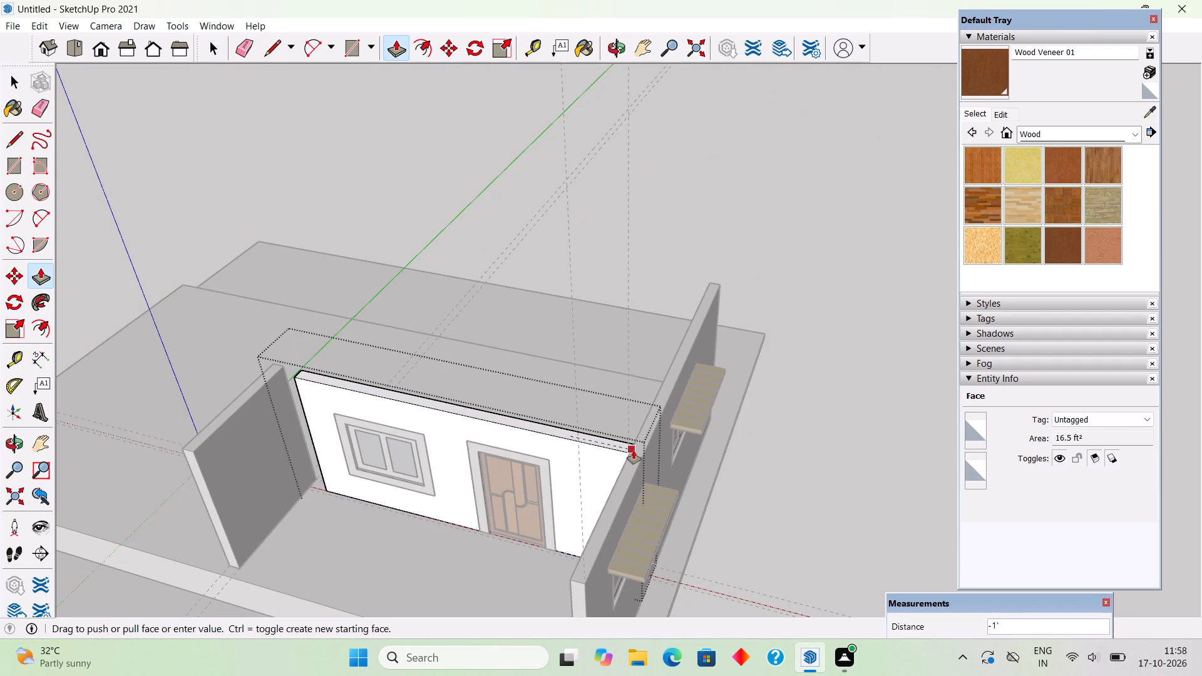
left_click(634, 451)
key("space")
left_click(682, 239)
Examine the door wall and the windowed side wall from outside and from the porch front.
scroll(719, 416, "down", 3)
middle_click_drag(700, 467, 604, 309)
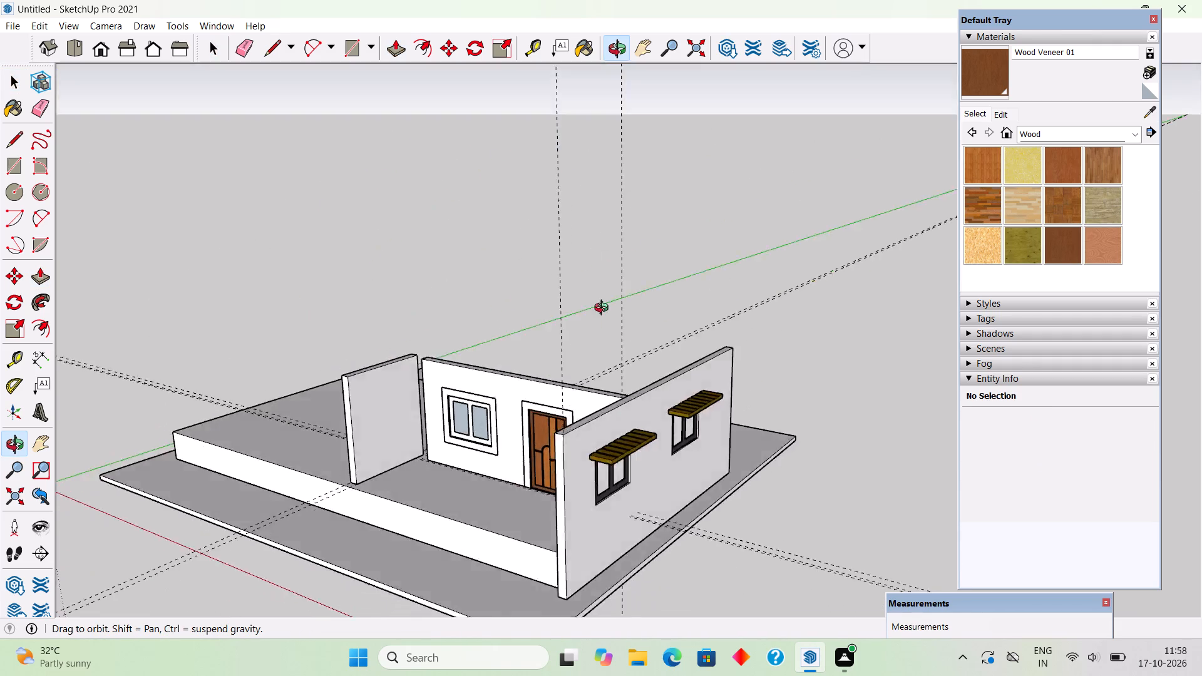
middle_click_drag(604, 309, 192, 255)
scroll(942, 476, "up", 3)
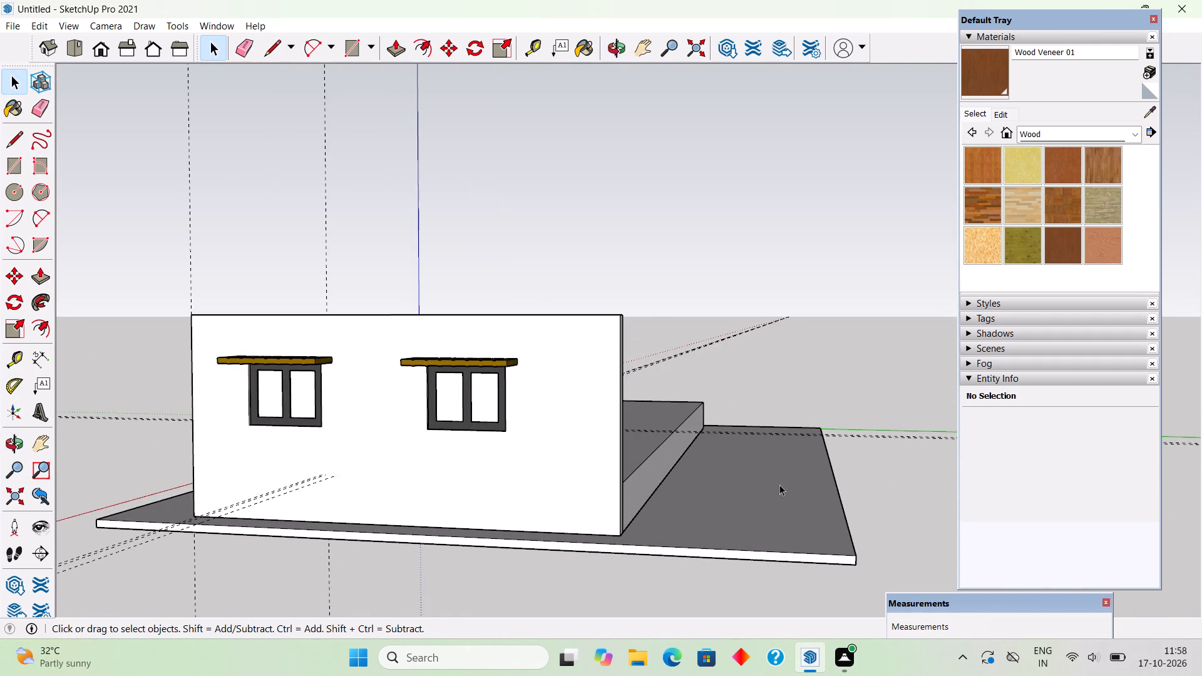
middle_click_drag(675, 477, 916, 552)
middle_click_drag(315, 437, 493, 352)
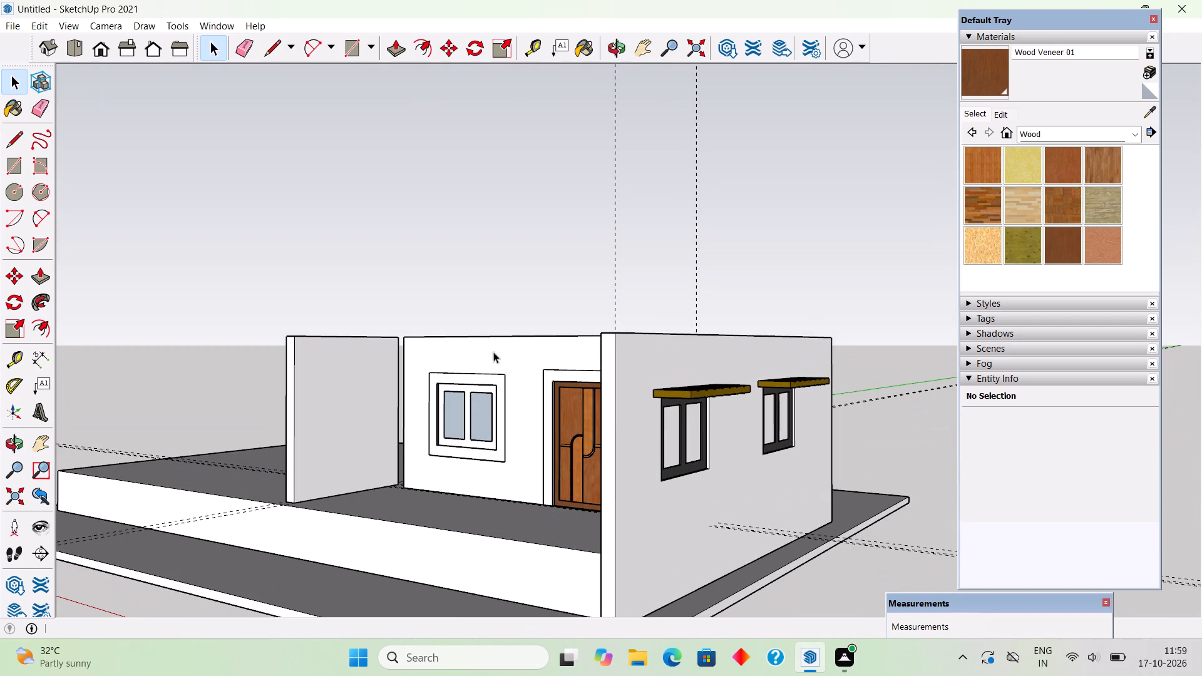
scroll(508, 389, "down", 3)
middle_click_drag(539, 429, 772, 465)
Move the freestanding partition wall about 1' 3" toward the window end of the door wall.
scroll(347, 426, "up", 4)
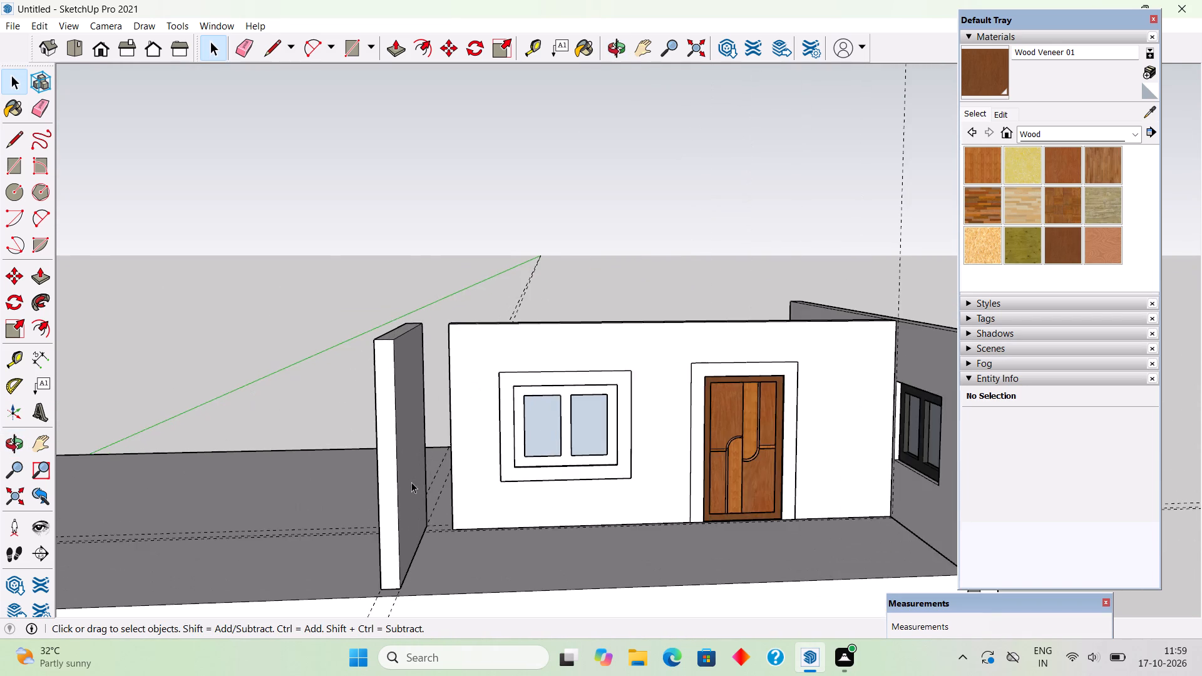
scroll(419, 486, "up", 3)
left_click(419, 489)
scroll(444, 515, "up", 6)
middle_click_drag(471, 571, 545, 571)
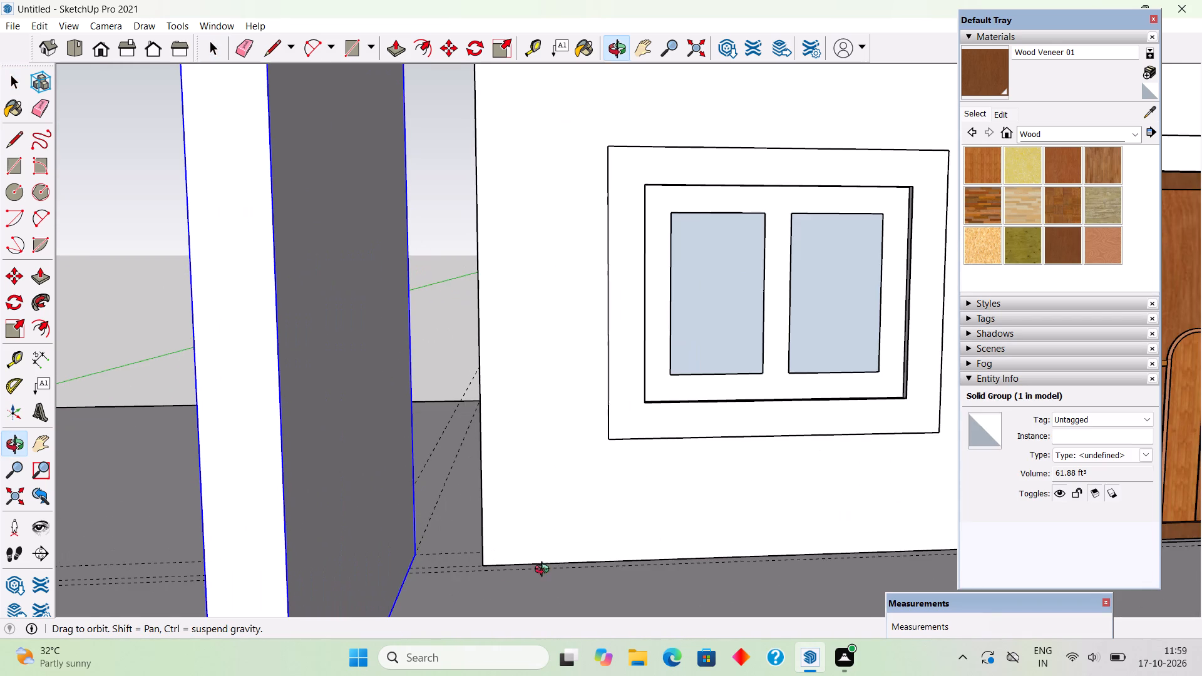
middle_click_drag(545, 571, 885, 577)
scroll(663, 311, "down", 9)
middle_click_drag(762, 497, 925, 508)
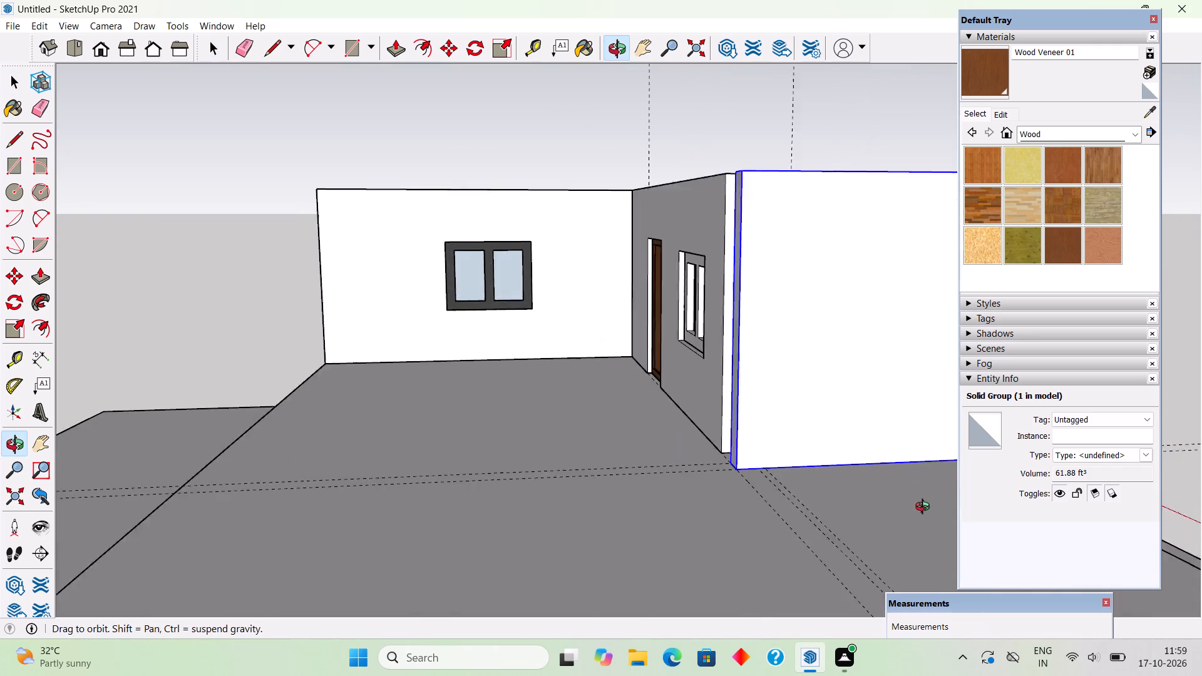
middle_click_drag(925, 508, 1040, 575)
scroll(796, 515, "up", 15)
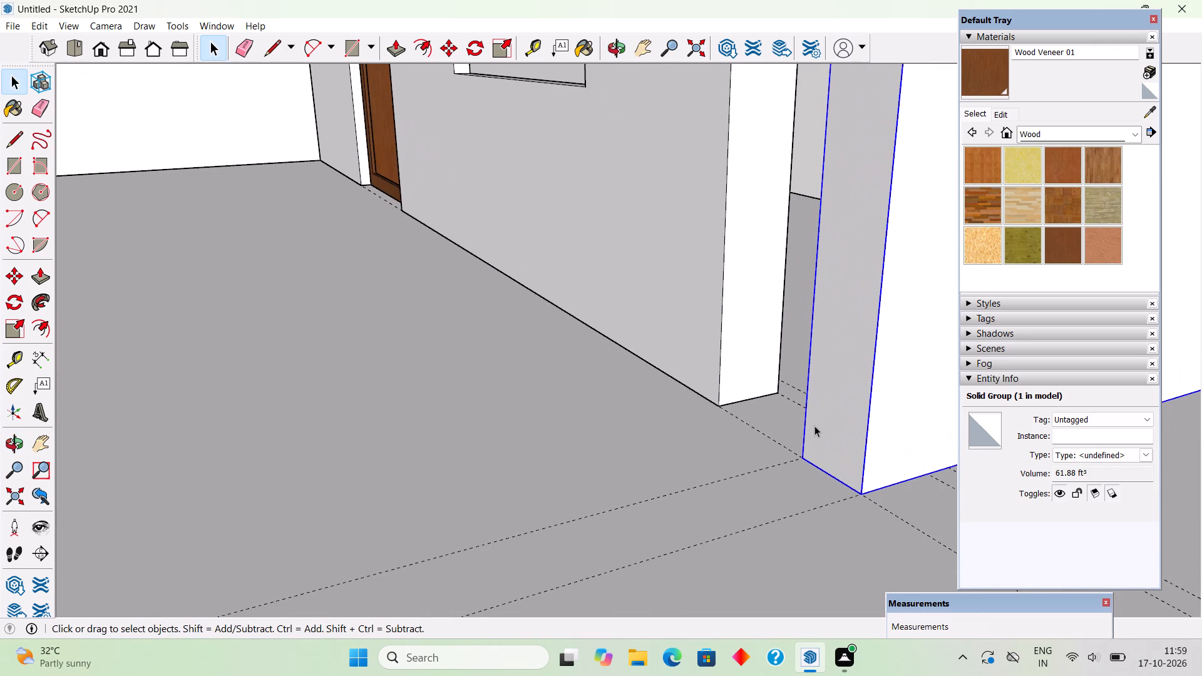
key("m")
left_click(798, 453)
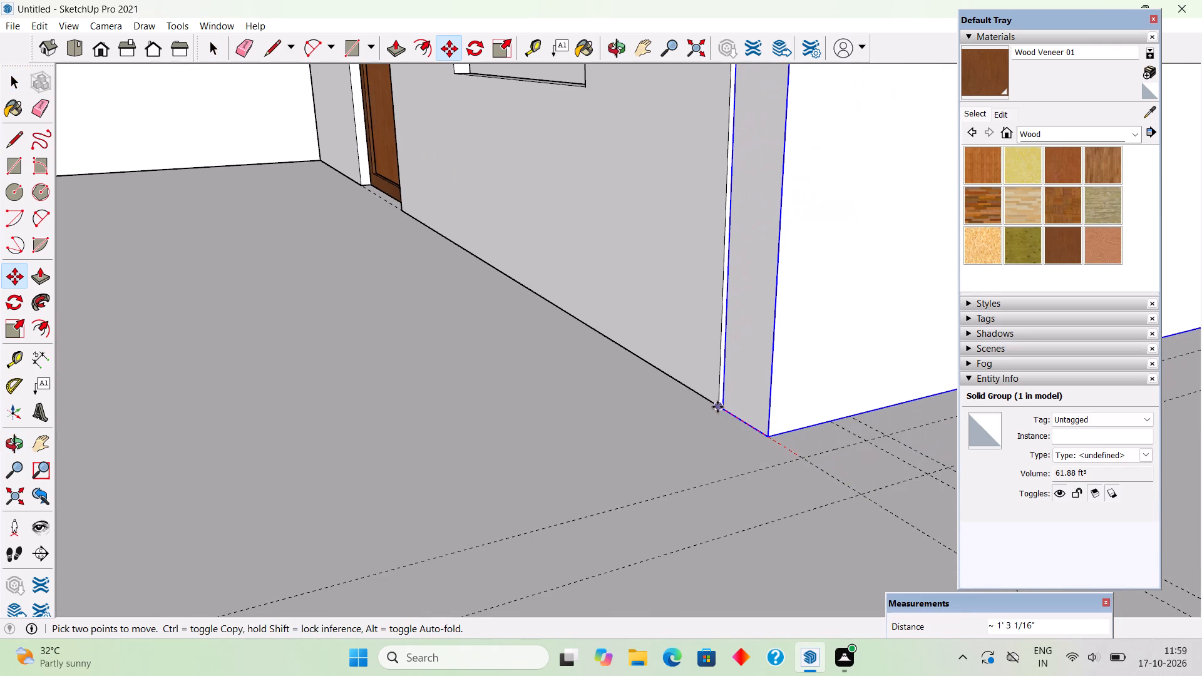
scroll(714, 401, "up", 9)
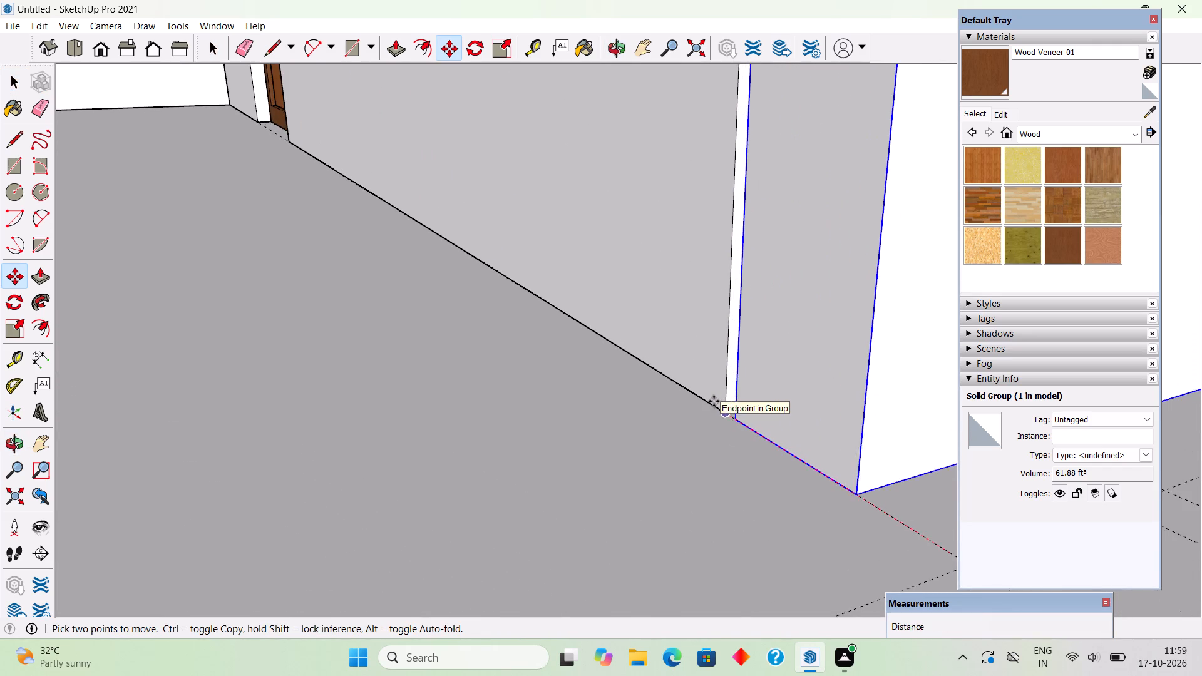
left_click(714, 401)
Move the partition wall about 15/16" more so its bottom corner snaps onto the door wall's bottom corner, and deselect it.
middle_click_drag(773, 451, 915, 578)
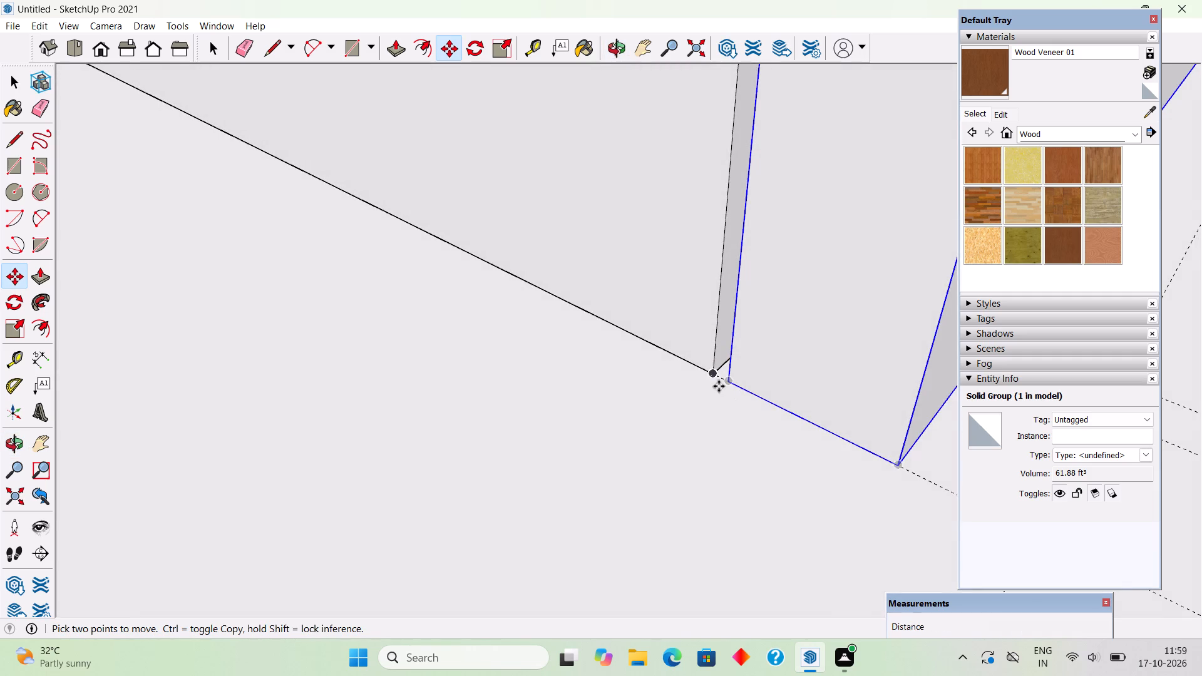
scroll(719, 386, "up", 15)
left_click(729, 380)
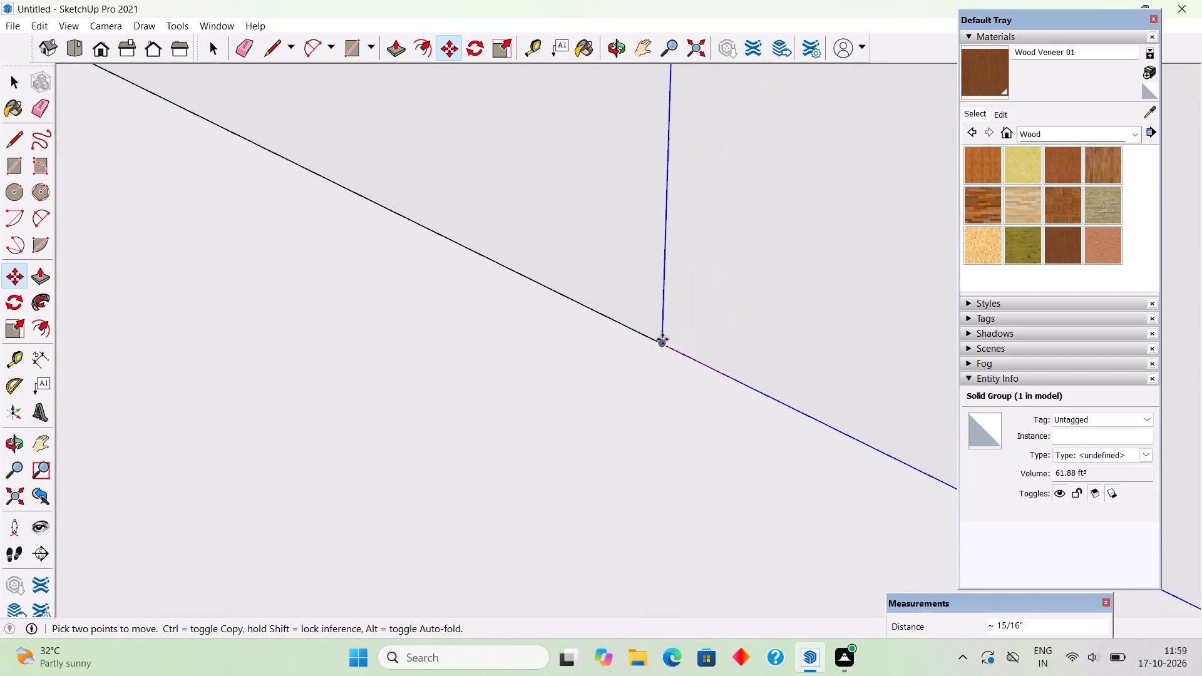
left_click(662, 339)
scroll(662, 339, "down", 10)
key("space")
scroll(657, 376, "down", 9)
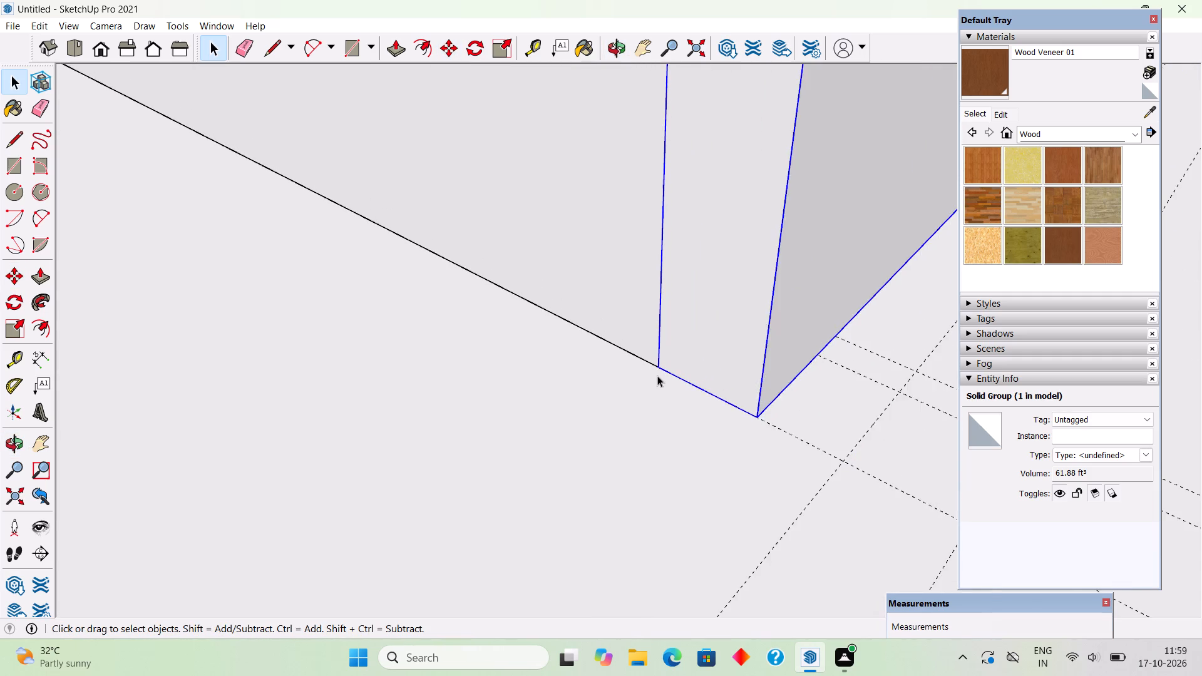
scroll(657, 376, "down", 20)
scroll(657, 376, "down", 12)
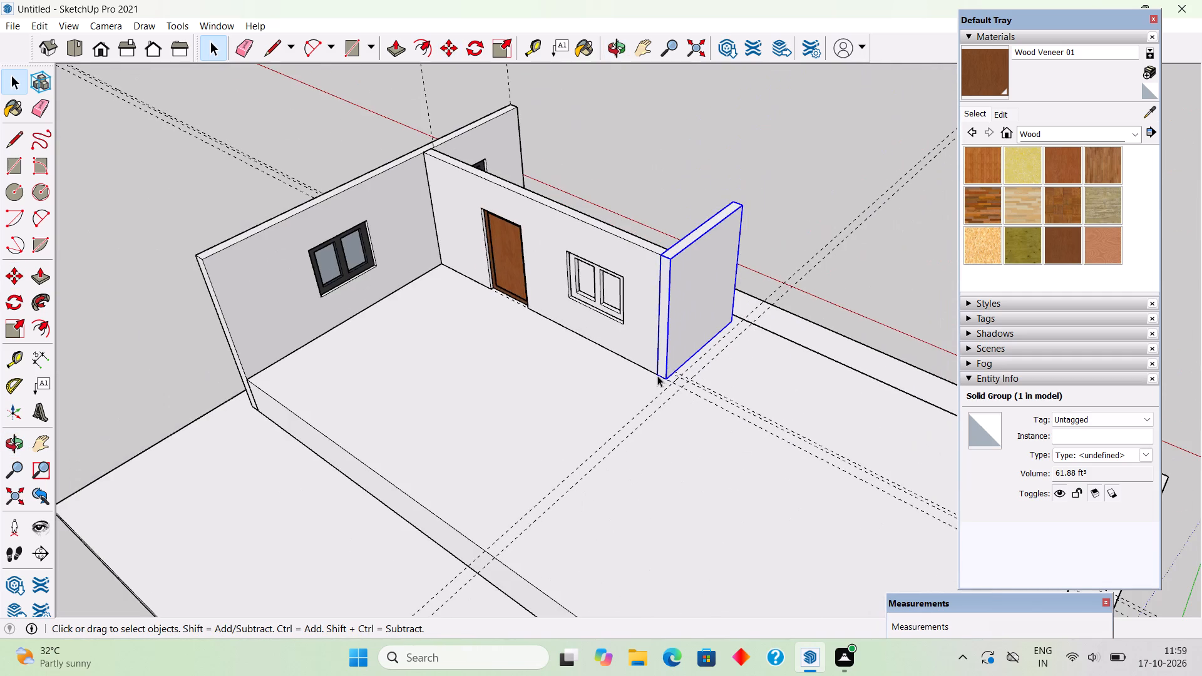
scroll(657, 376, "down", 5)
left_click(696, 237)
Examine the joined partition, door wall and windowed side wall from the front, the side and above.
middle_click_drag(737, 390, 157, 278)
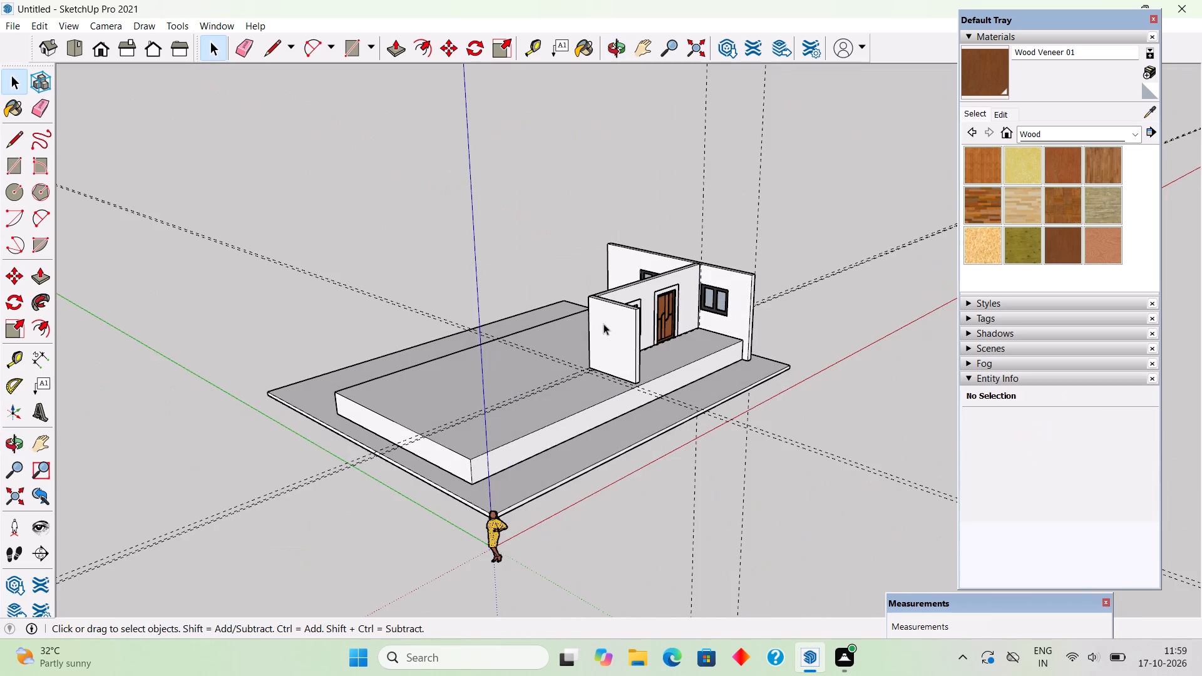
middle_click_drag(604, 324, 291, 253)
scroll(476, 361, "up", 4)
middle_click_drag(600, 398, 610, 464)
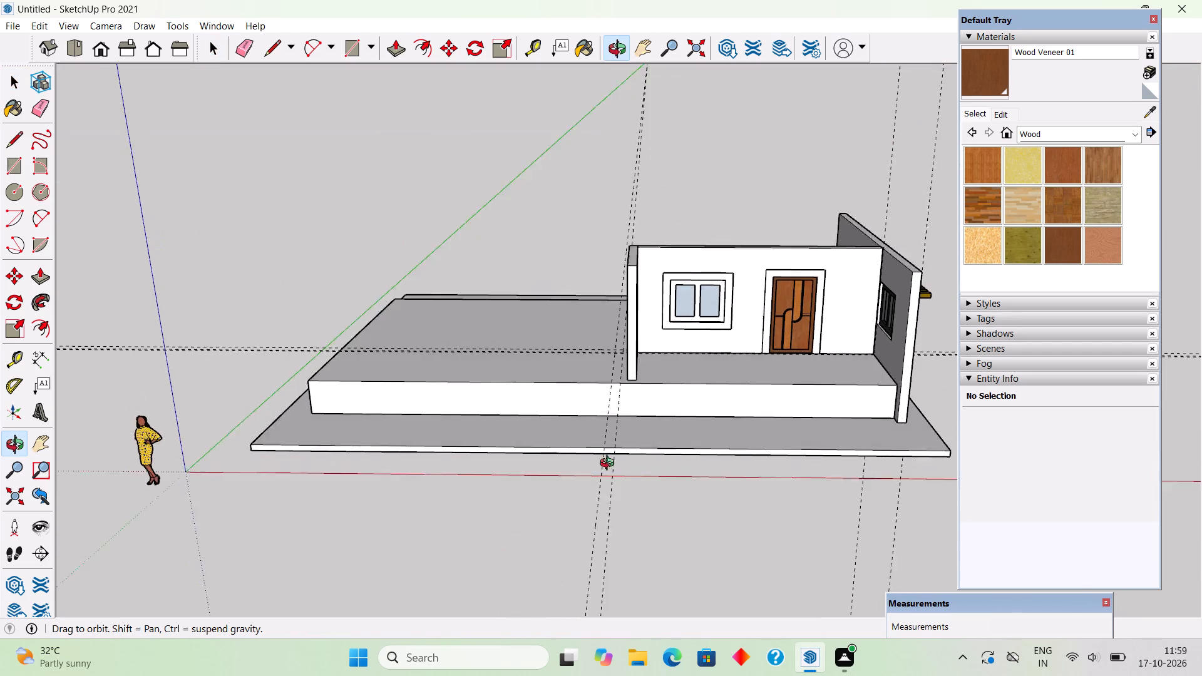
middle_click_drag(610, 464, 476, 319)
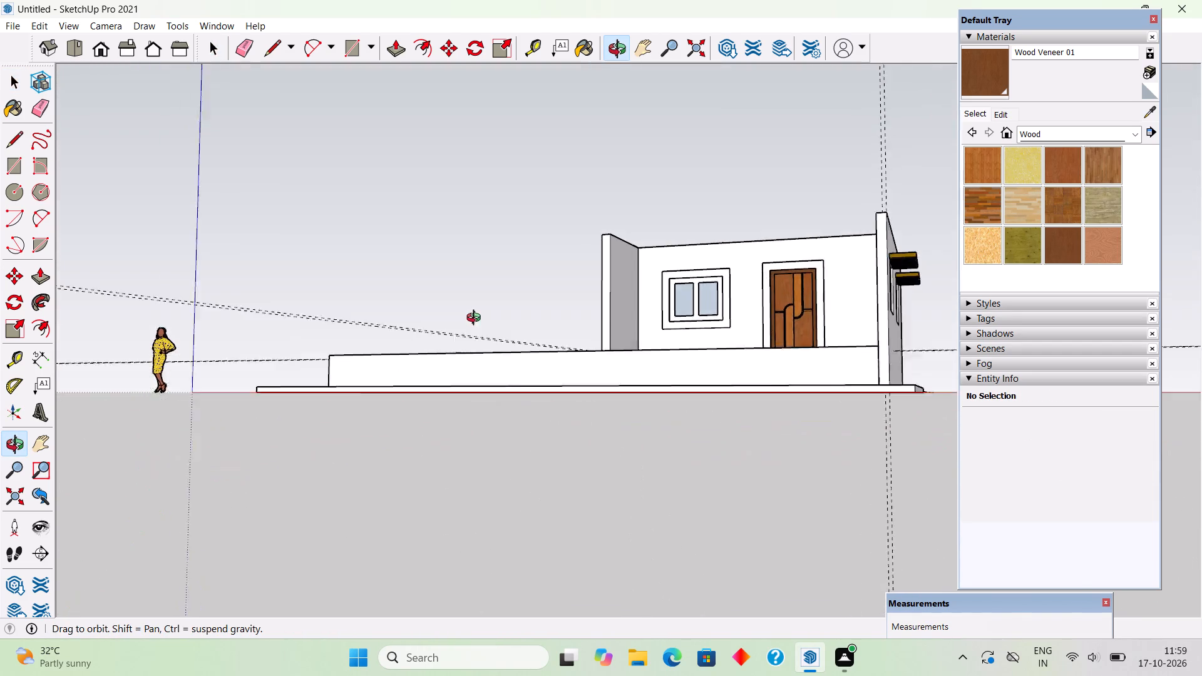
middle_click_drag(476, 319, 581, 419)
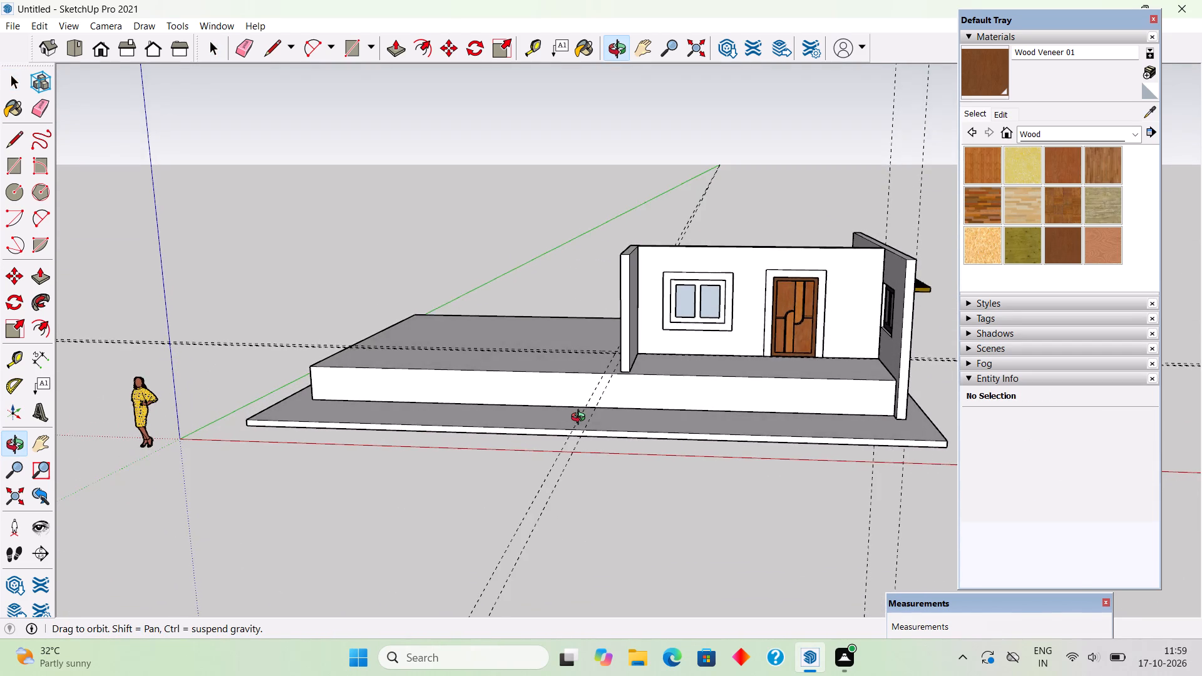
middle_click_drag(581, 419, 188, 366)
scroll(195, 327, "down", 3)
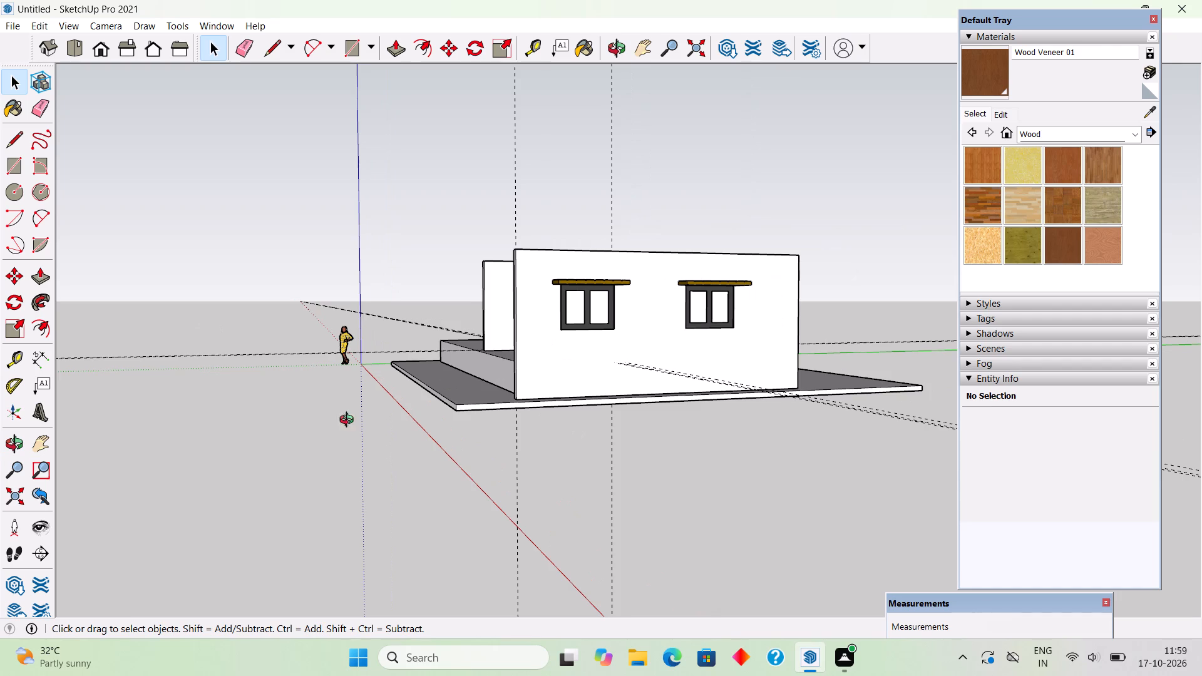
middle_click_drag(349, 421, 298, 516)
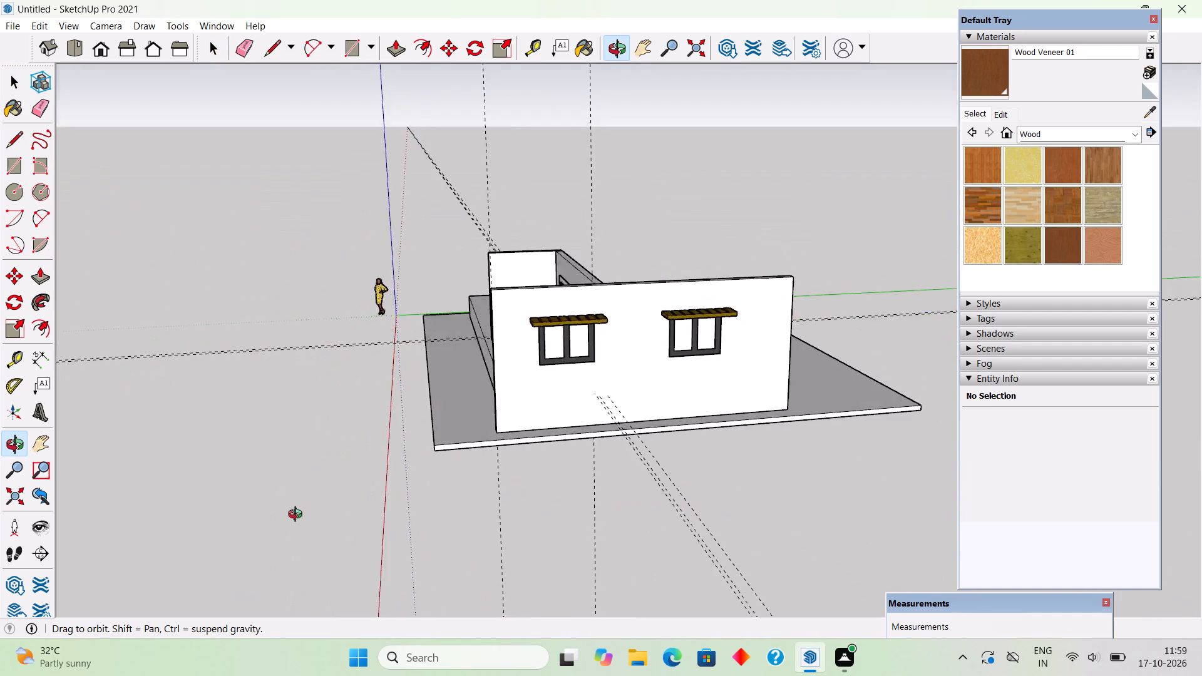
middle_click_drag(298, 516, 829, 554)
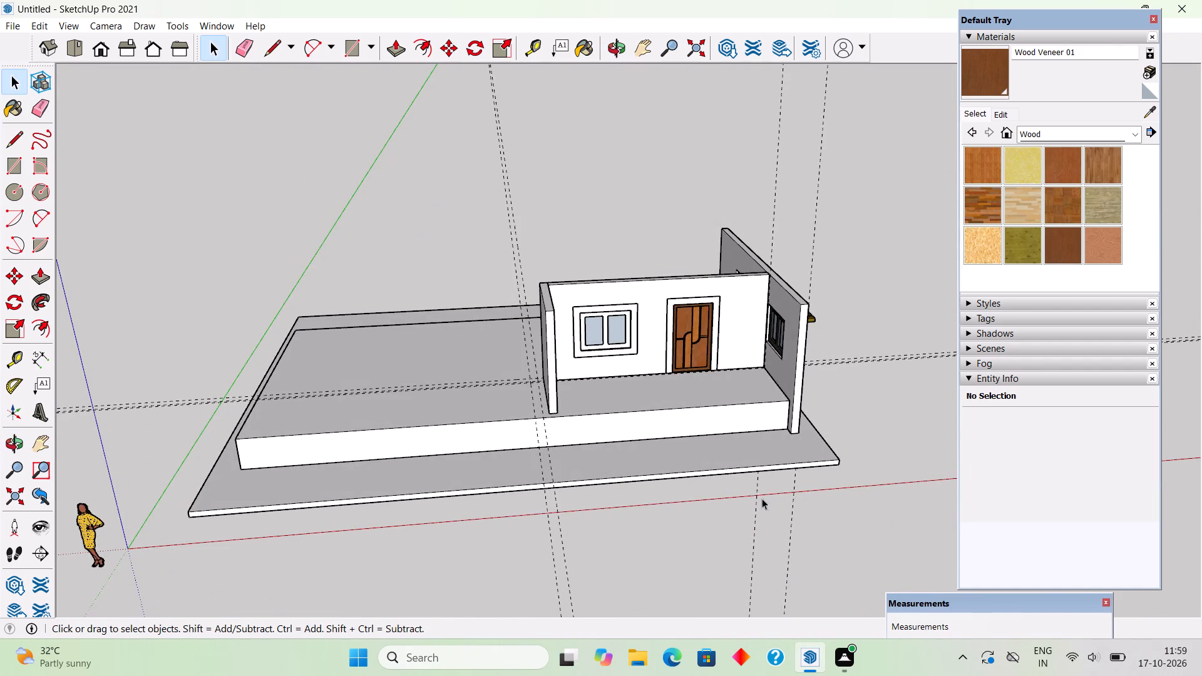
Copy the door wall with its window and door groups about 22' 11" along its length to the partition's other side.
scroll(639, 344, "up", 3)
left_click(636, 339)
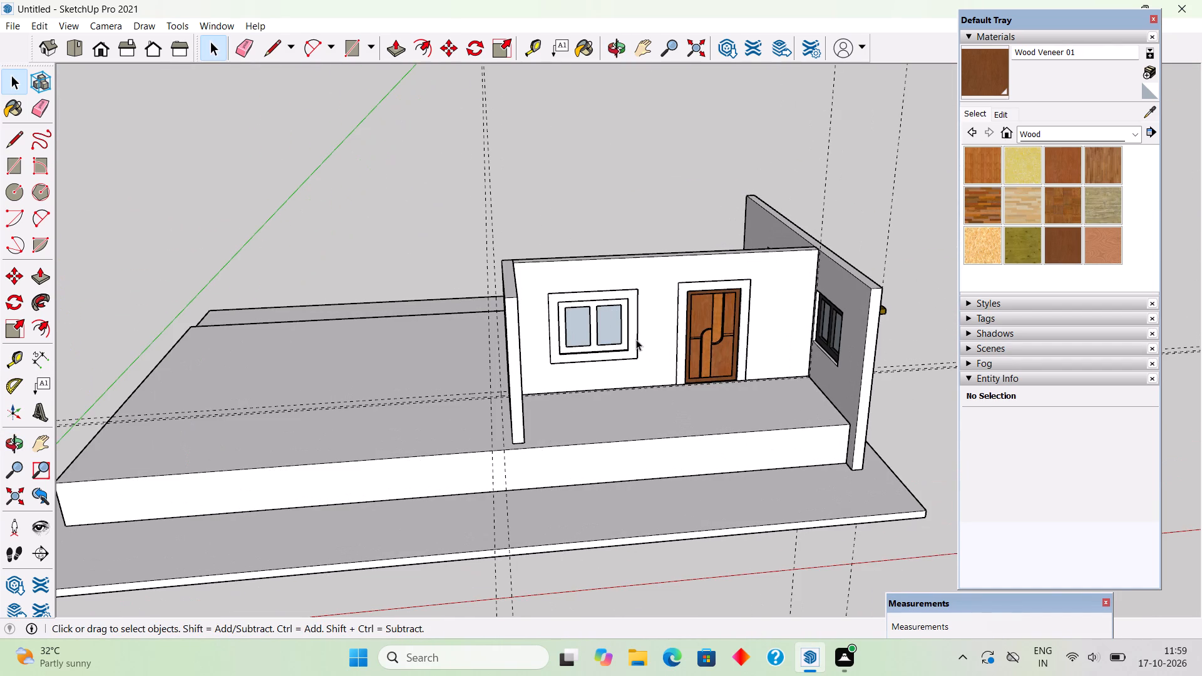
scroll(637, 339, "up", 6, "ctrl")
left_click(609, 336, "ctrl")
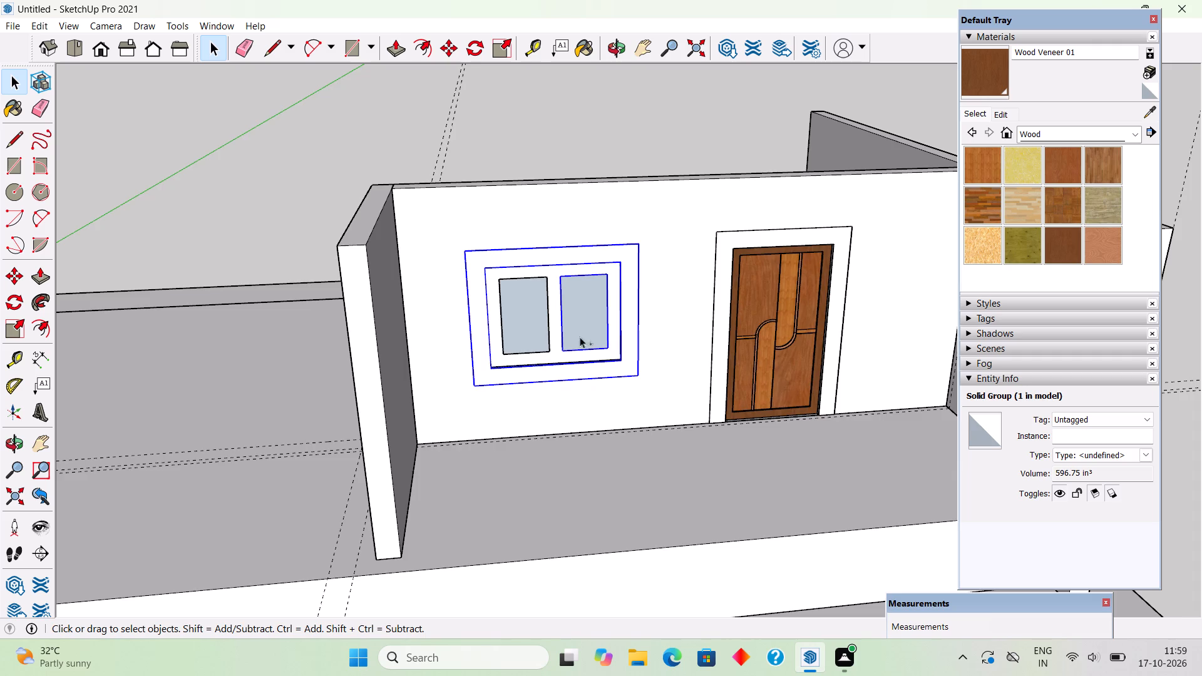
scroll(562, 342, "up", 5, "ctrl")
left_click(520, 320, "ctrl")
scroll(520, 320, "down", 6, "ctrl")
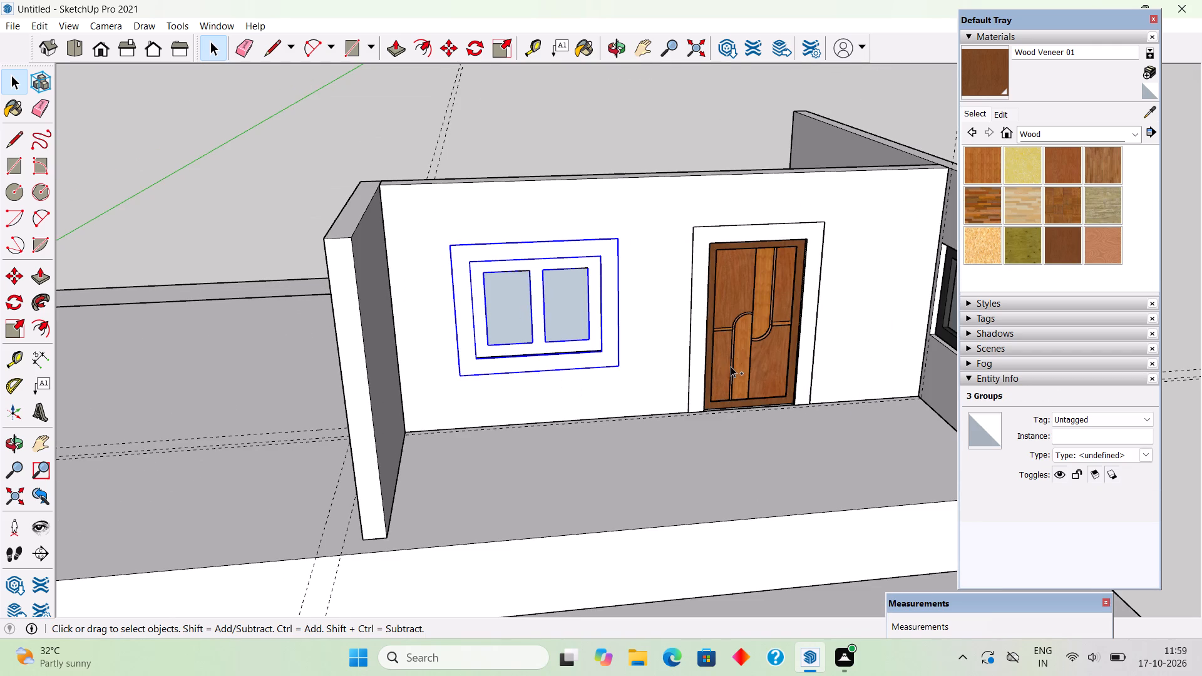
left_click(731, 366, "ctrl")
left_click(691, 377, "ctrl")
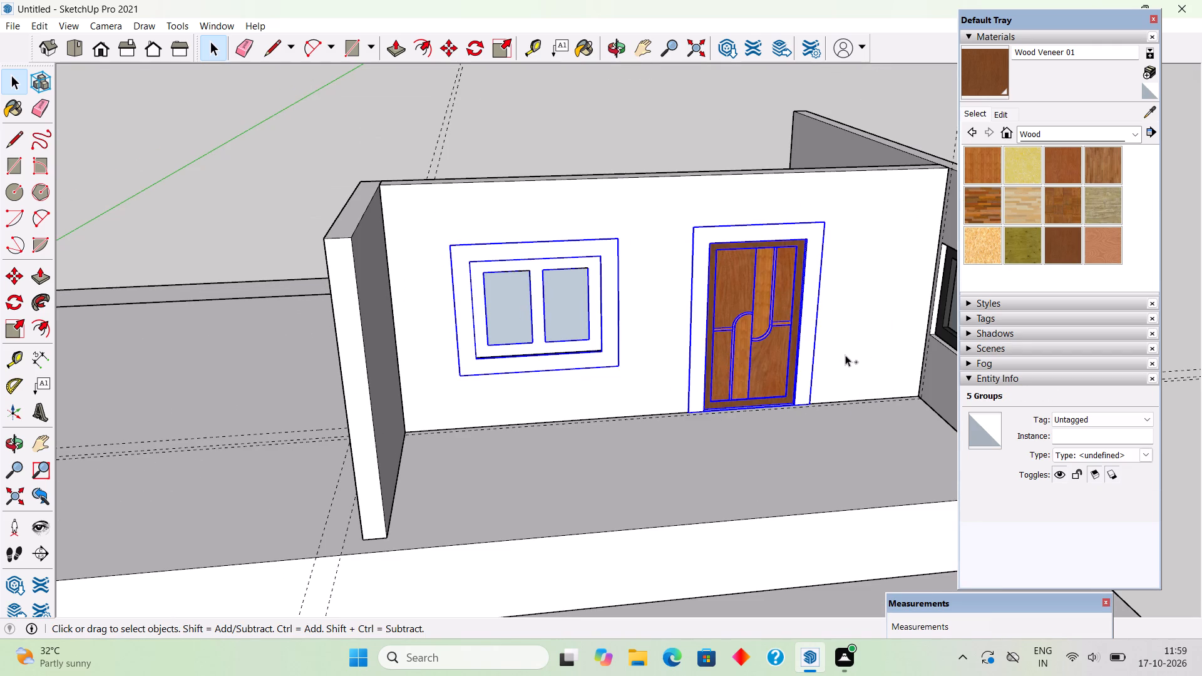
left_click(846, 355, "ctrl")
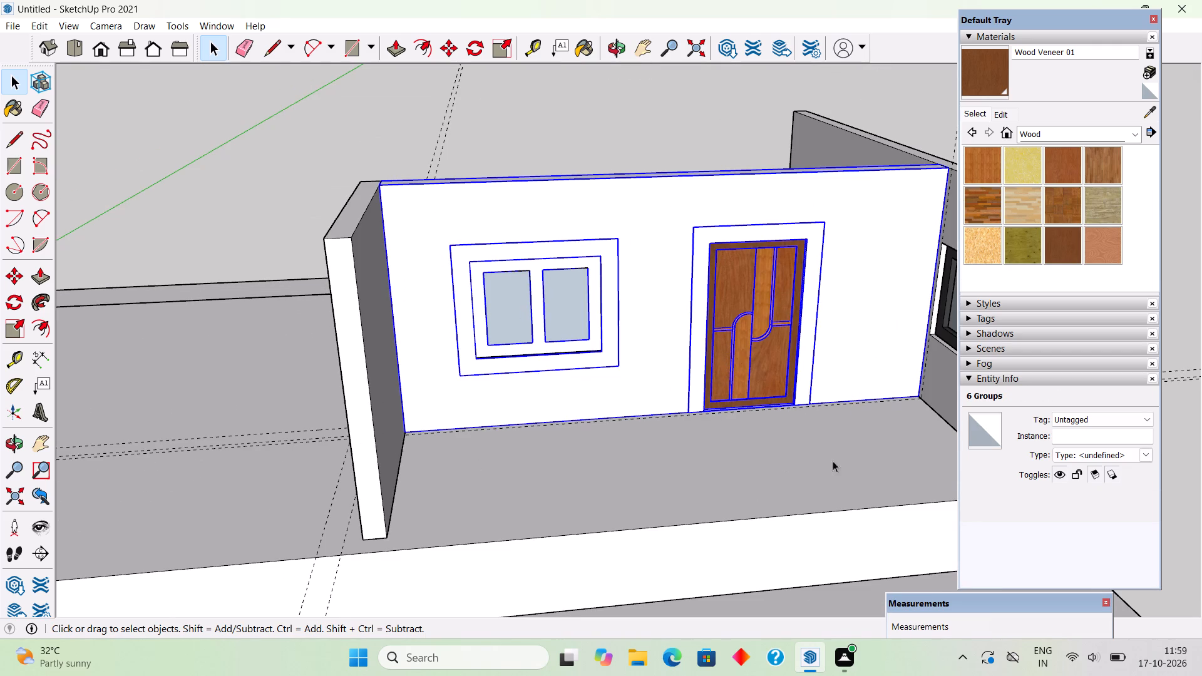
key("m")
left_click(919, 400)
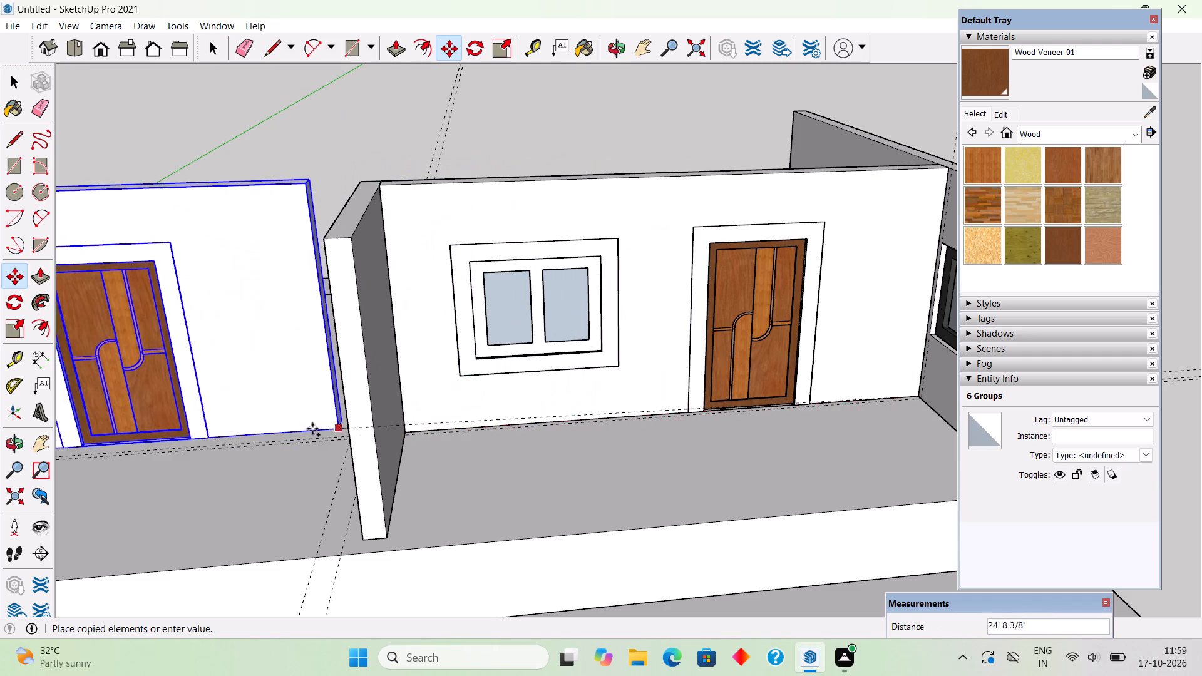
middle_click_drag(307, 431, 441, 438)
scroll(423, 466, "up", 4)
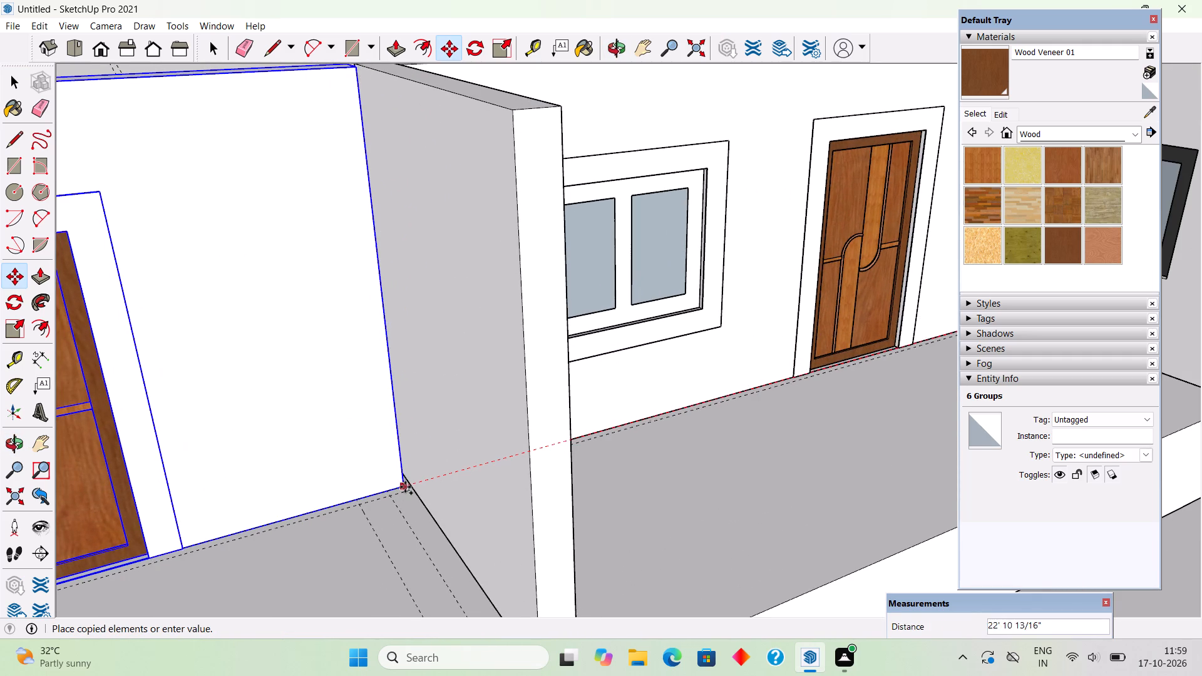
left_click(408, 485)
scroll(413, 482, "down", 16)
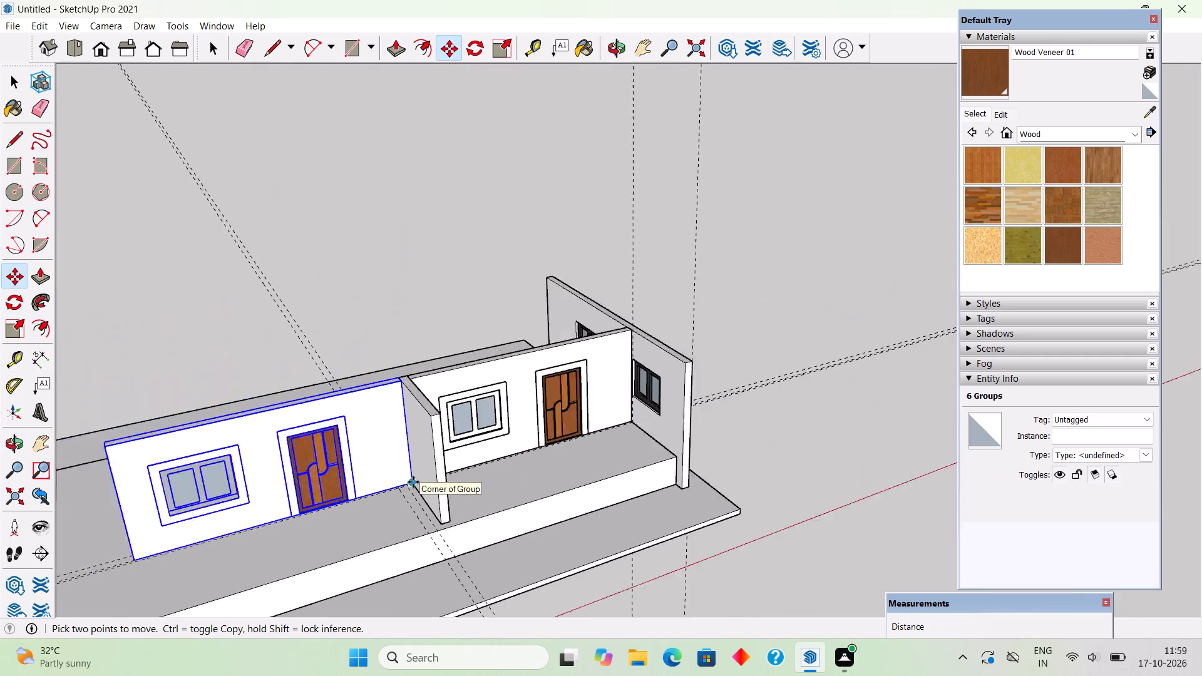
scroll(413, 482, "down", 8)
key("space")
left_click(481, 343)
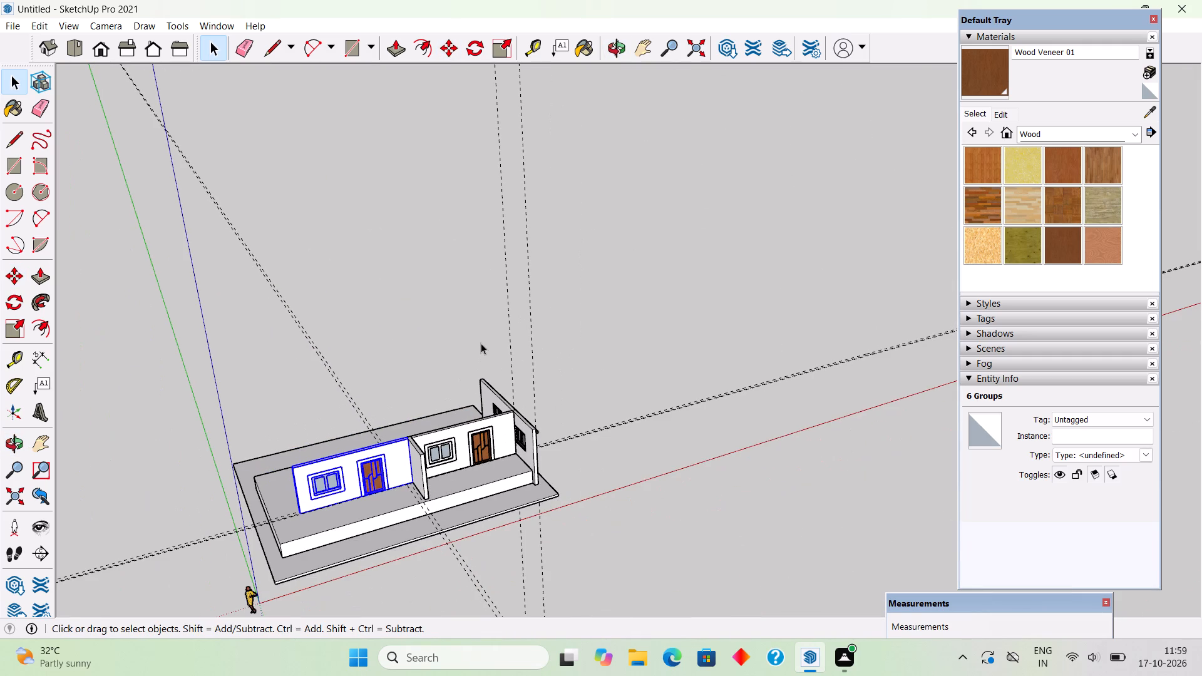
Open the thin base slab's group and pull its end face beyond the copied door wall out 10'.
middle_click_drag(603, 487, 416, 303)
middle_click_drag(561, 519, 509, 617)
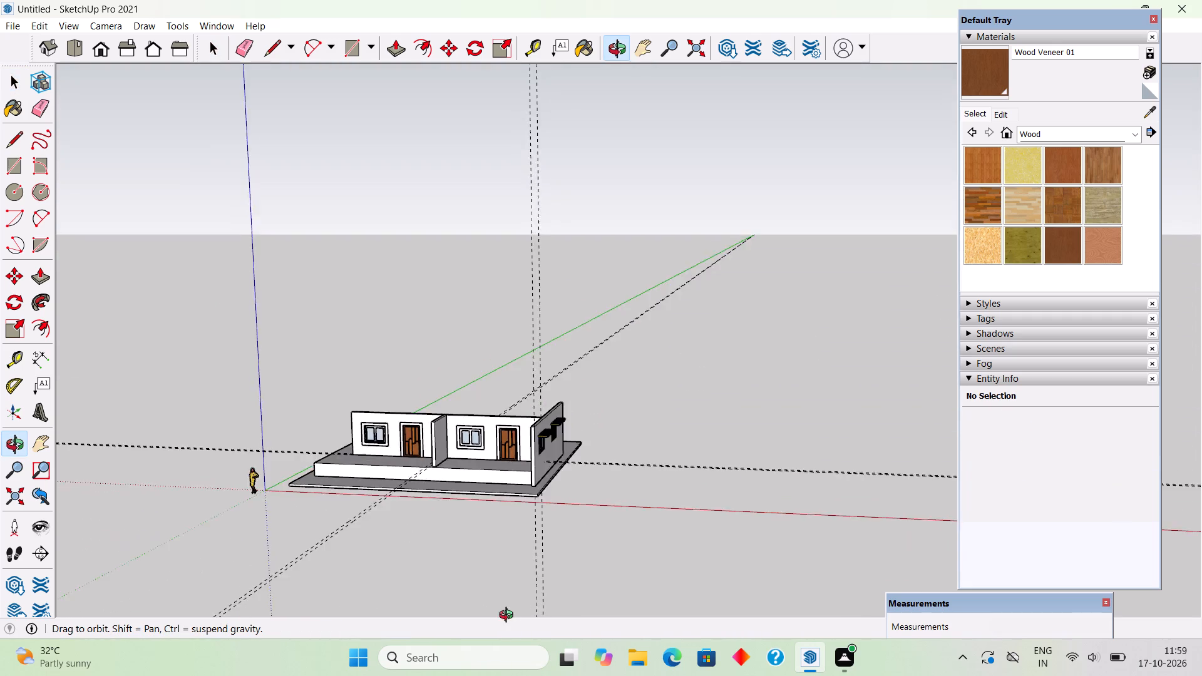
middle_click_drag(509, 617, 518, 602)
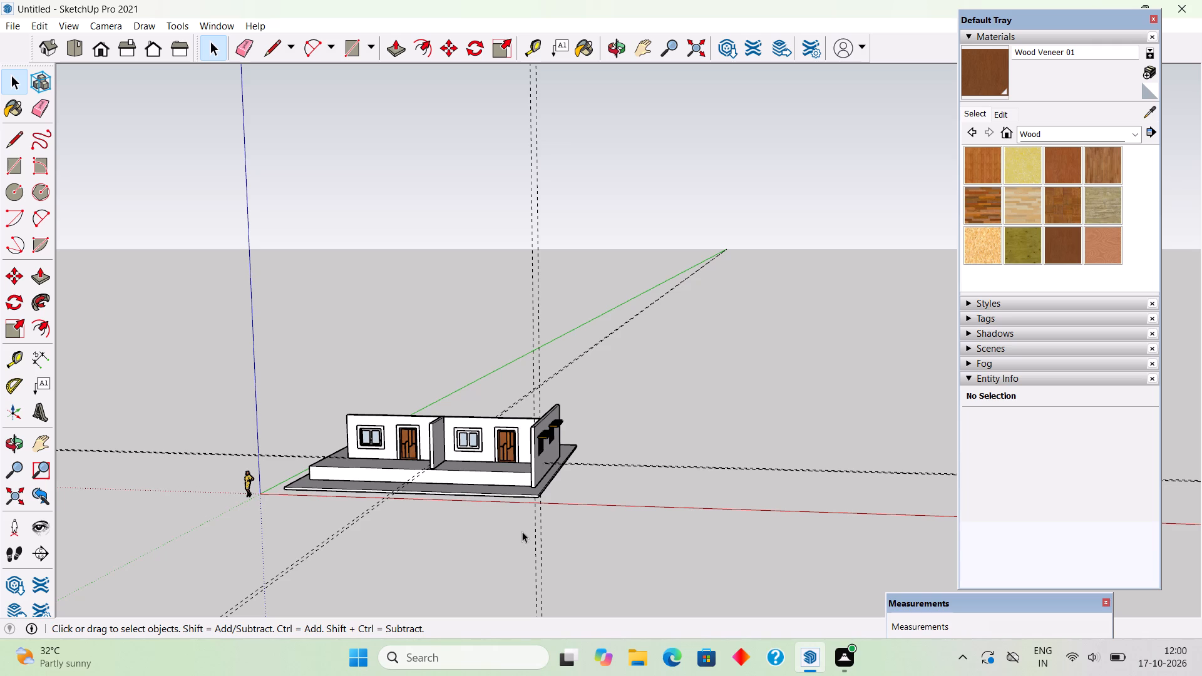
middle_click_drag(340, 479, 759, 510)
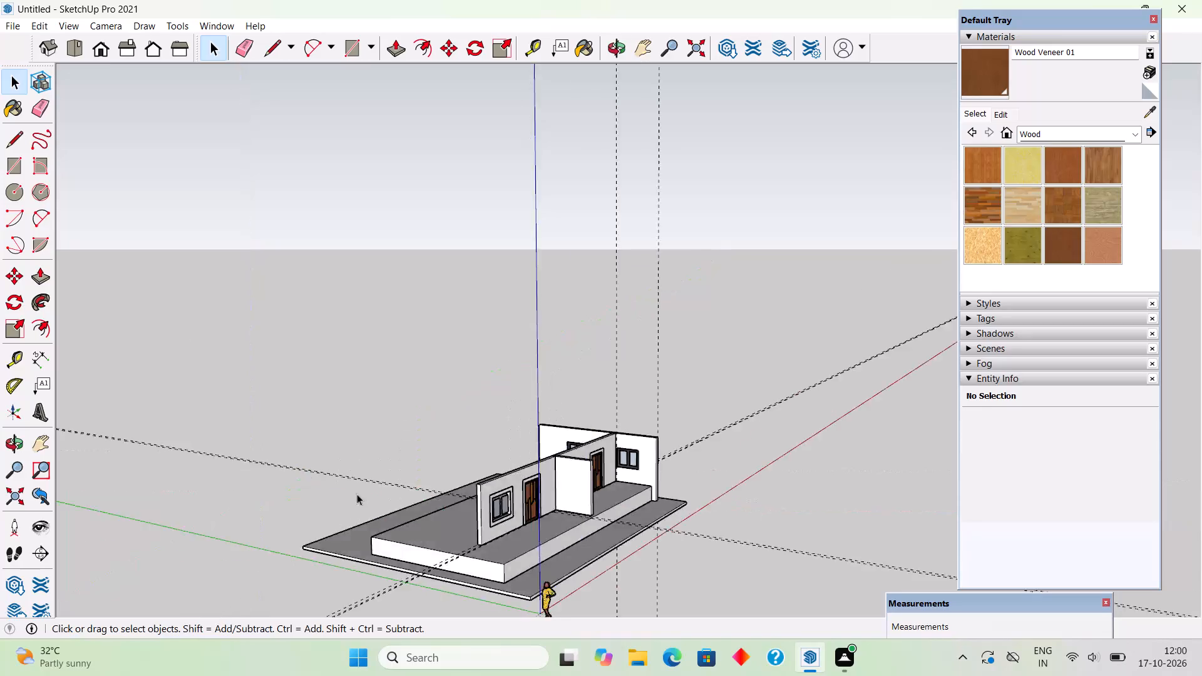
middle_click_drag(366, 496, 468, 435)
scroll(467, 433, "down", 3)
scroll(496, 542, "up", 10)
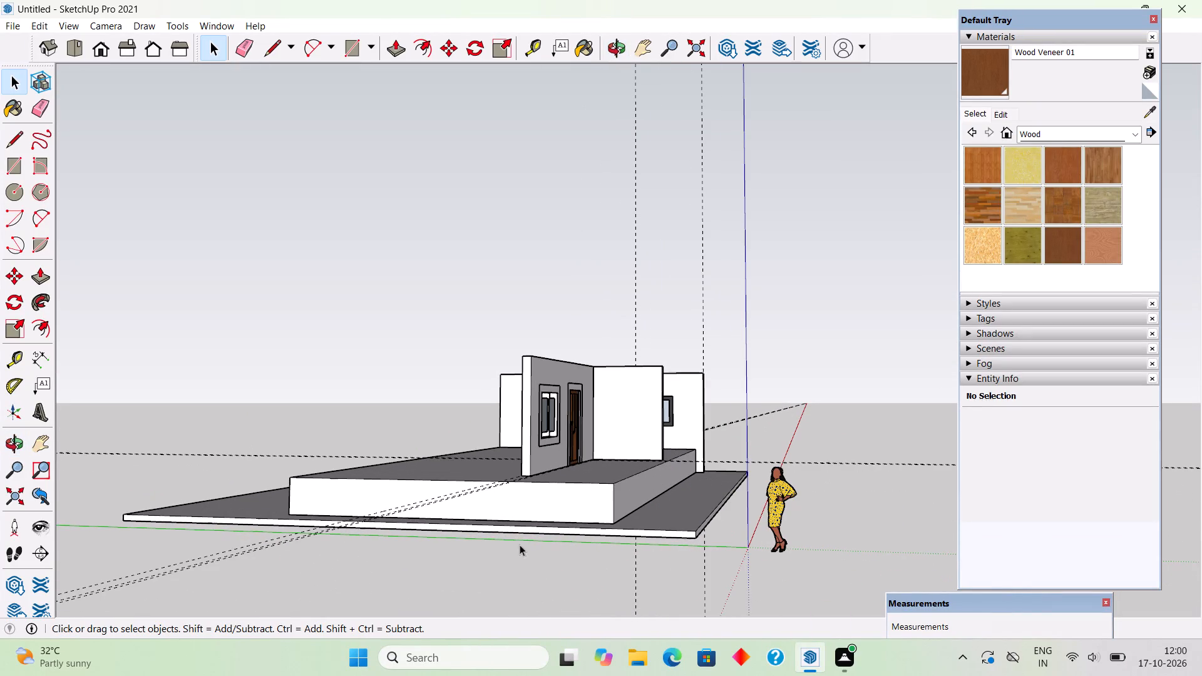
triple_click(527, 530)
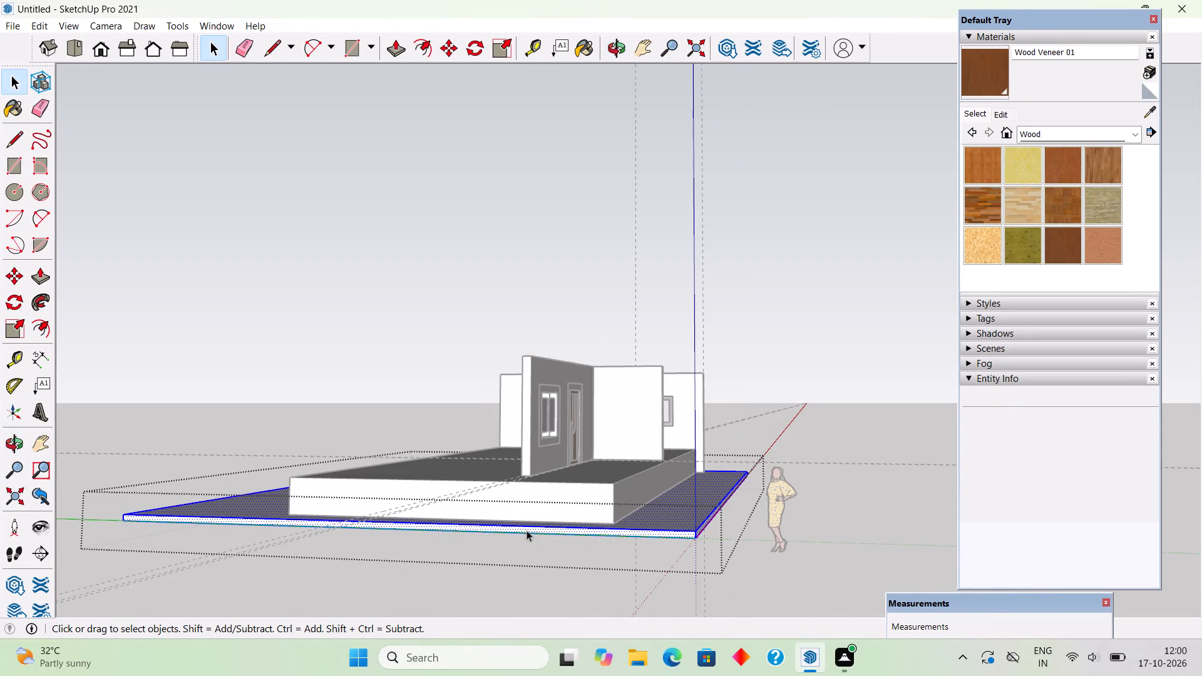
key("p")
left_click(527, 530)
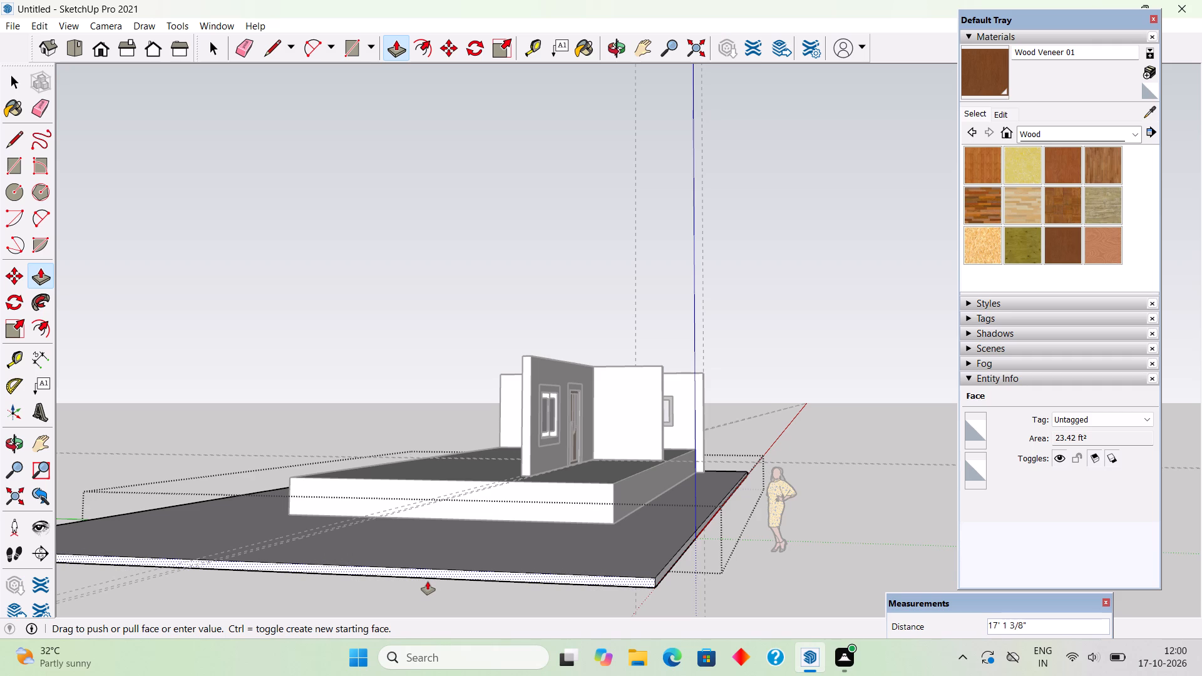
type("10'")
key("Return")
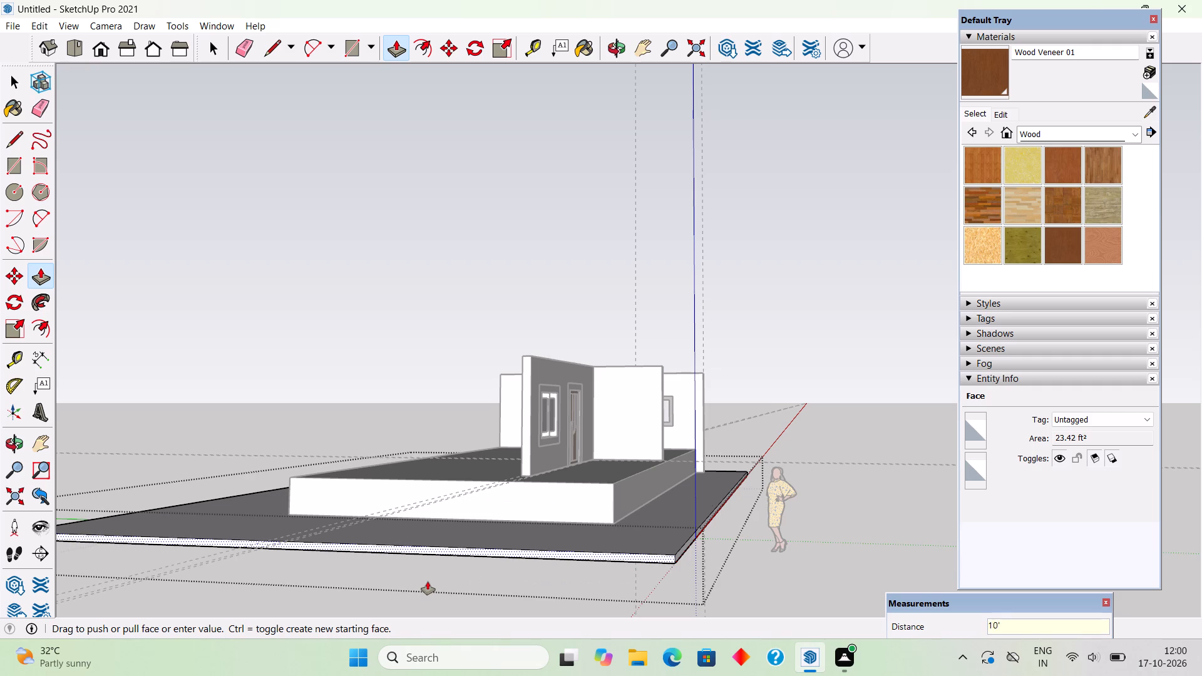
key("space")
Open the raised platform's group and pull its end face outward over the extended base slab, stopping short of the slab's edge.
triple_click(516, 504)
key("p")
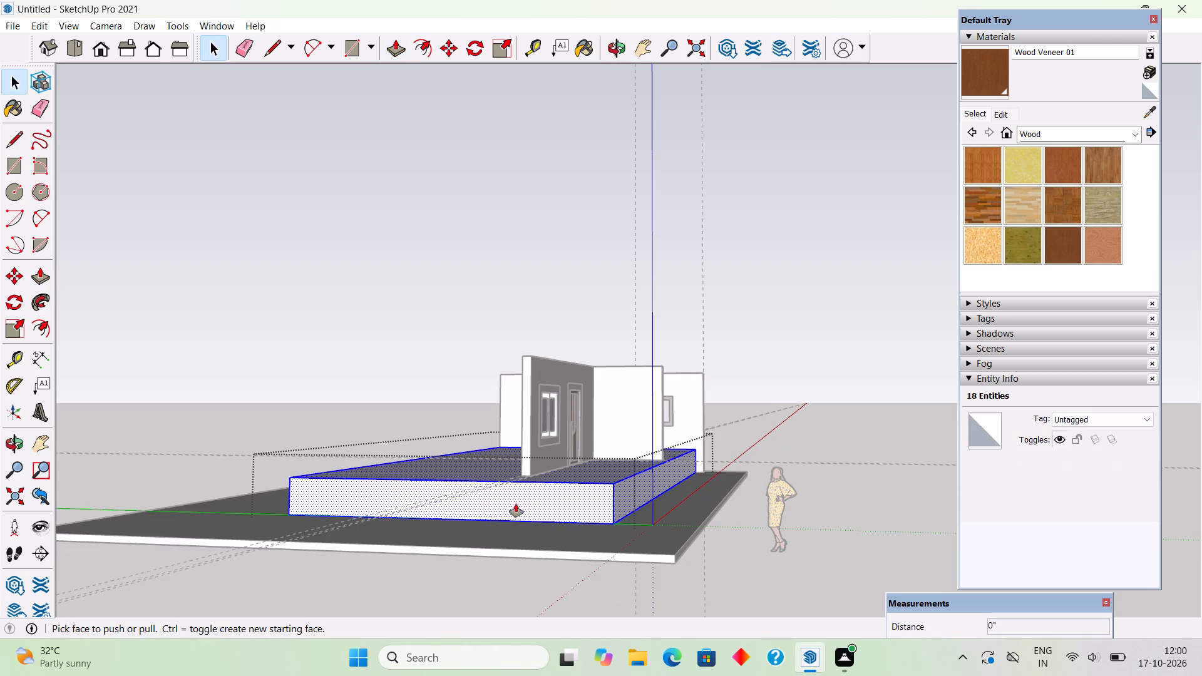
left_click(521, 502)
left_click(635, 558)
key("space")
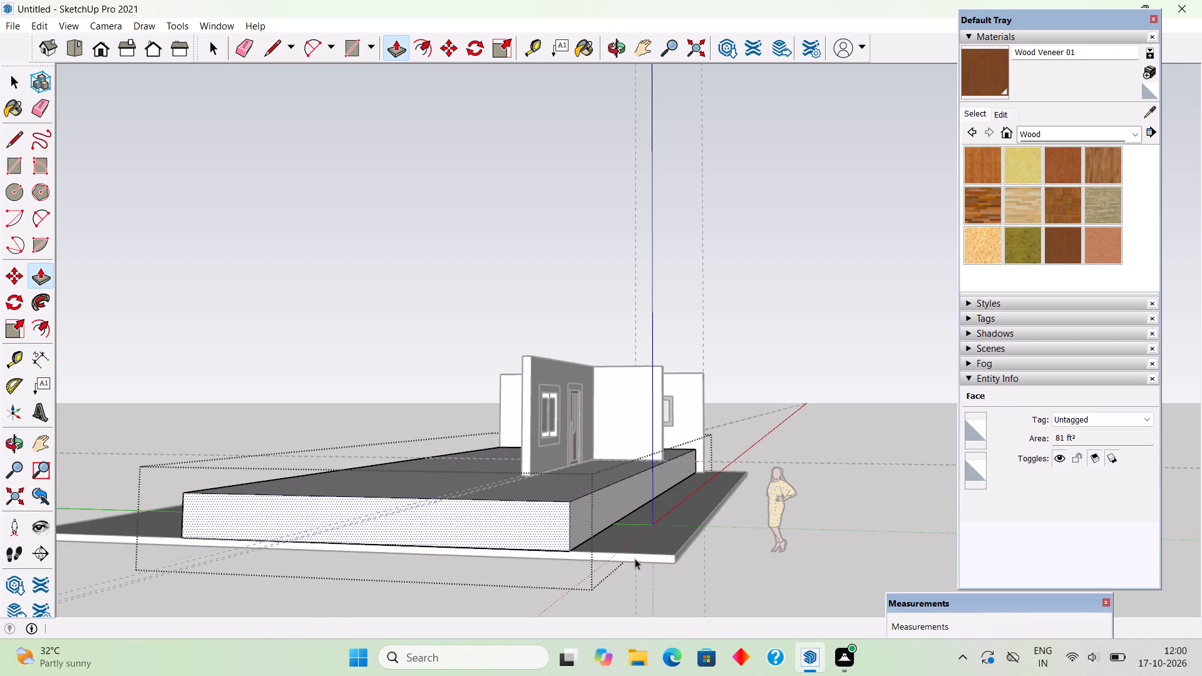
Examine the extended base and platform with both door walls and the windowed side wall from the front, side and above.
left_click(538, 322)
middle_click_drag(721, 491, 387, 476)
scroll(396, 477, "down", 7)
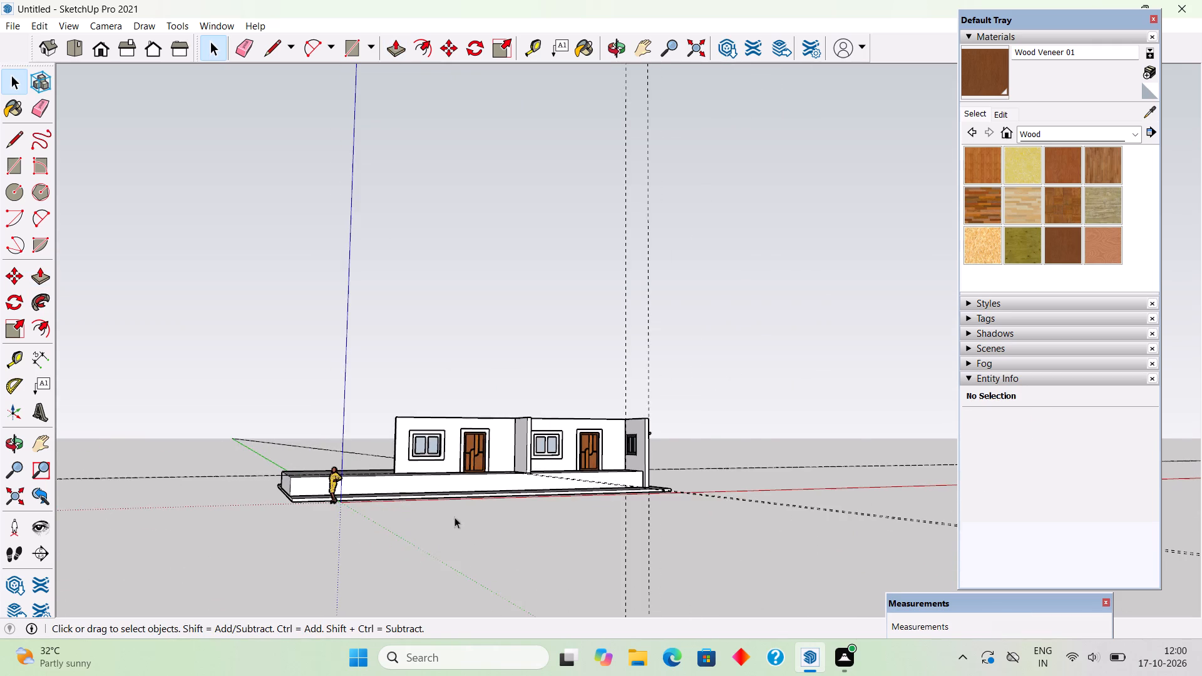
middle_click_drag(530, 428, 365, 448)
scroll(727, 515, "up", 6)
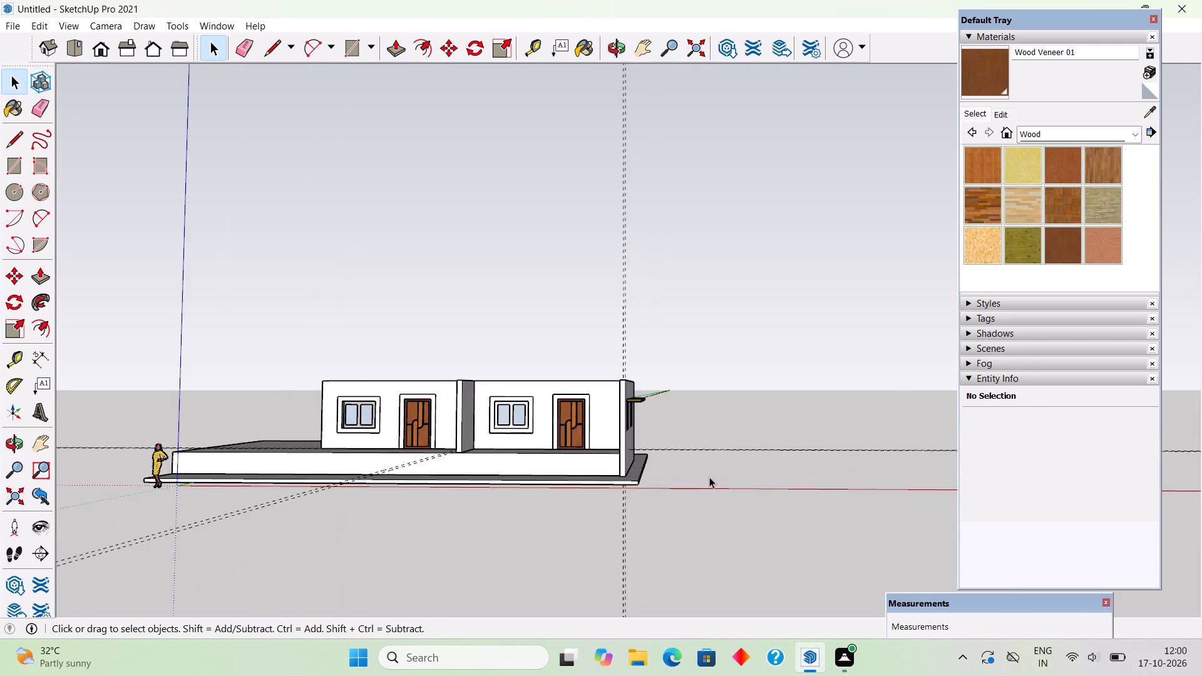
scroll(709, 477, "up", 2)
middle_click_drag(627, 426, 572, 566)
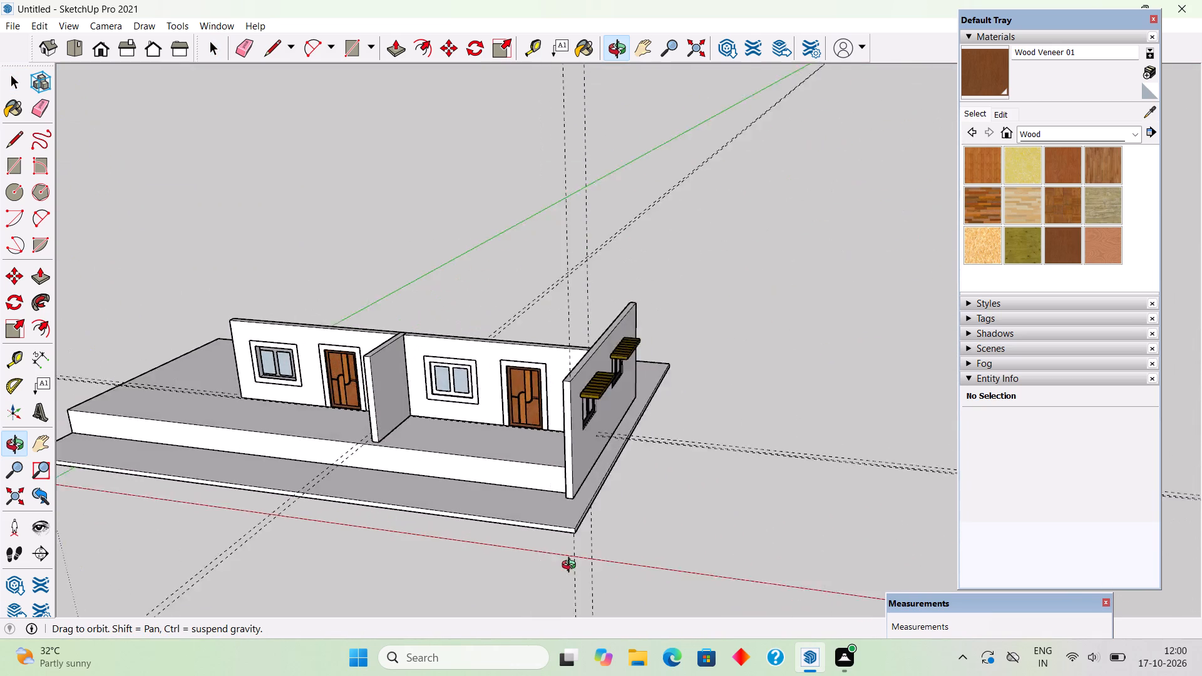
middle_click_drag(572, 566, 479, 441)
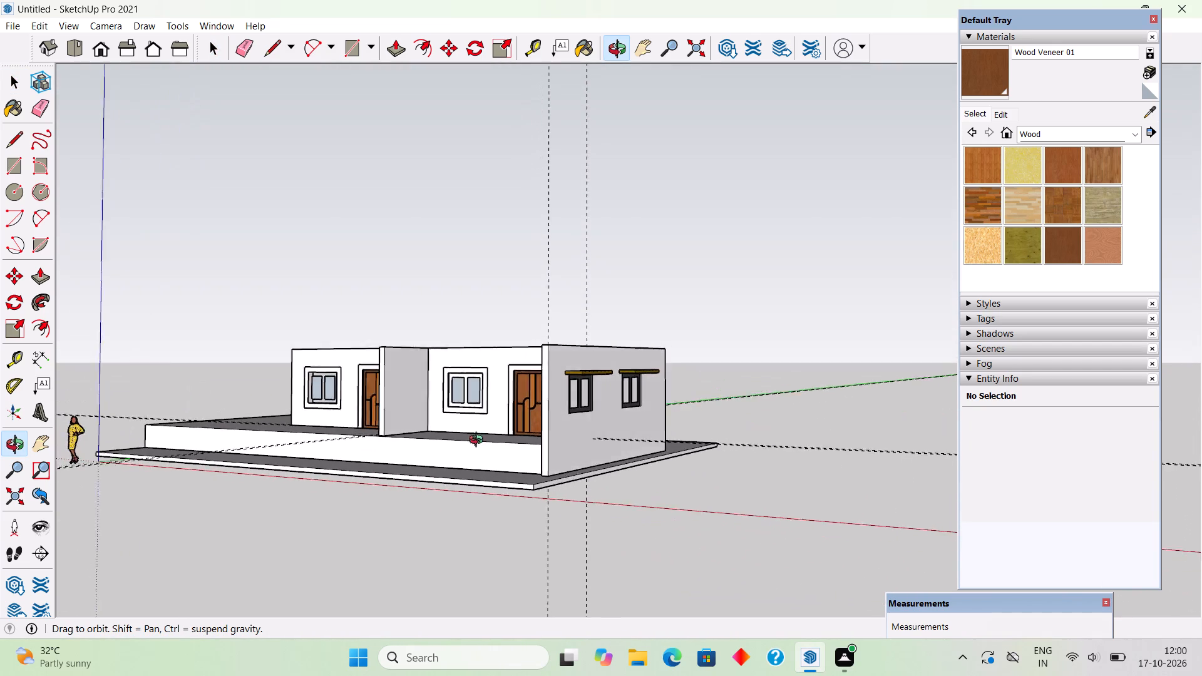
middle_click_drag(479, 441, 567, 535)
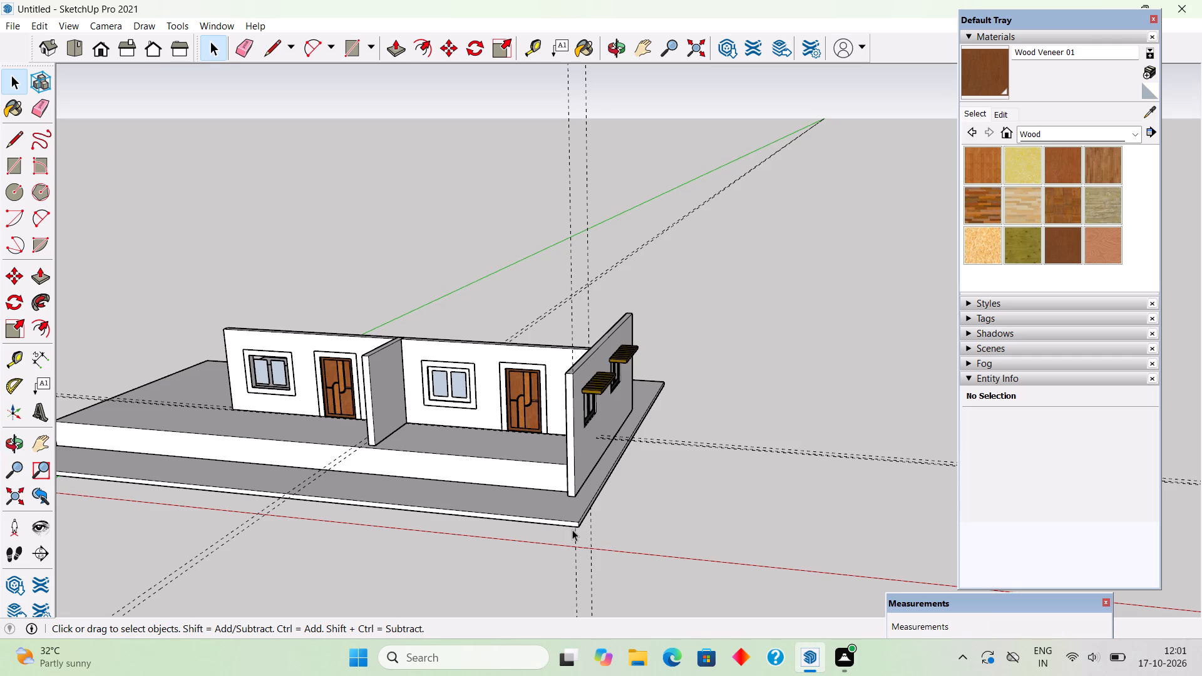
scroll(524, 432, "up", 4)
middle_click_drag(510, 385, 490, 346)
scroll(490, 346, "down", 4)
middle_click_drag(483, 364, 476, 421)
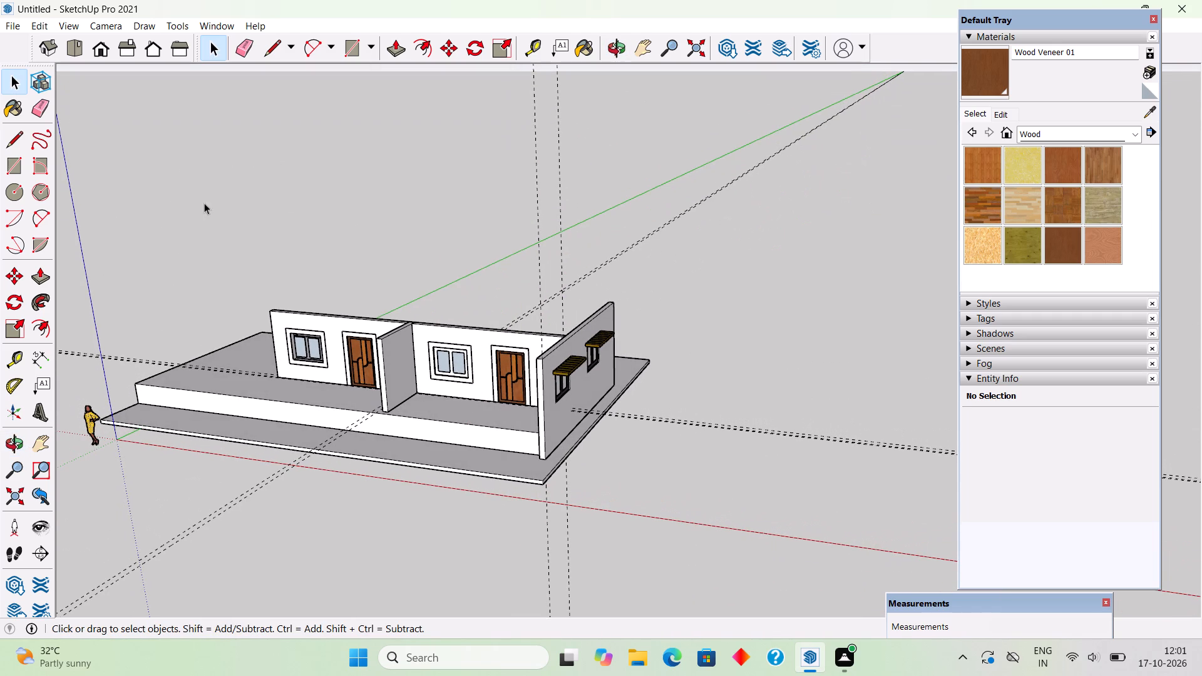
Select all the wall, door, window and awning groups on the platform and scale them vertically by 1.31.
left_click_drag(150, 257, 642, 589)
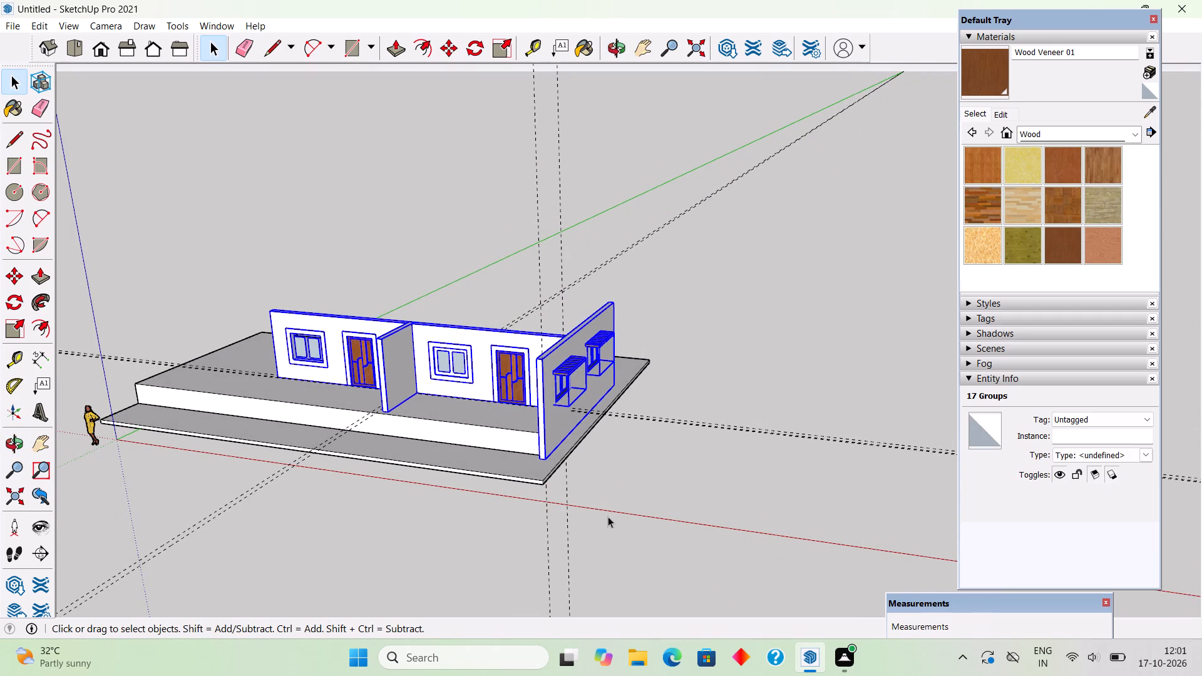
scroll(490, 469, "down", 5)
middle_click_drag(588, 500, 704, 463)
scroll(707, 464, "down", 1)
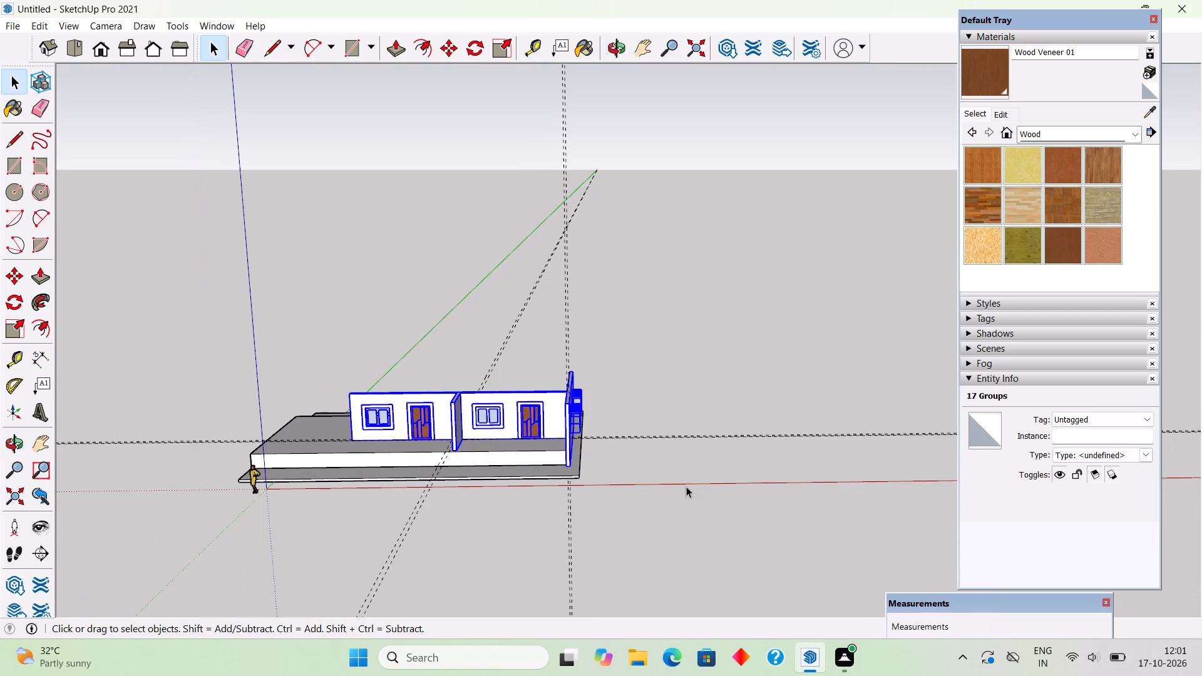
scroll(532, 467, "up", 4)
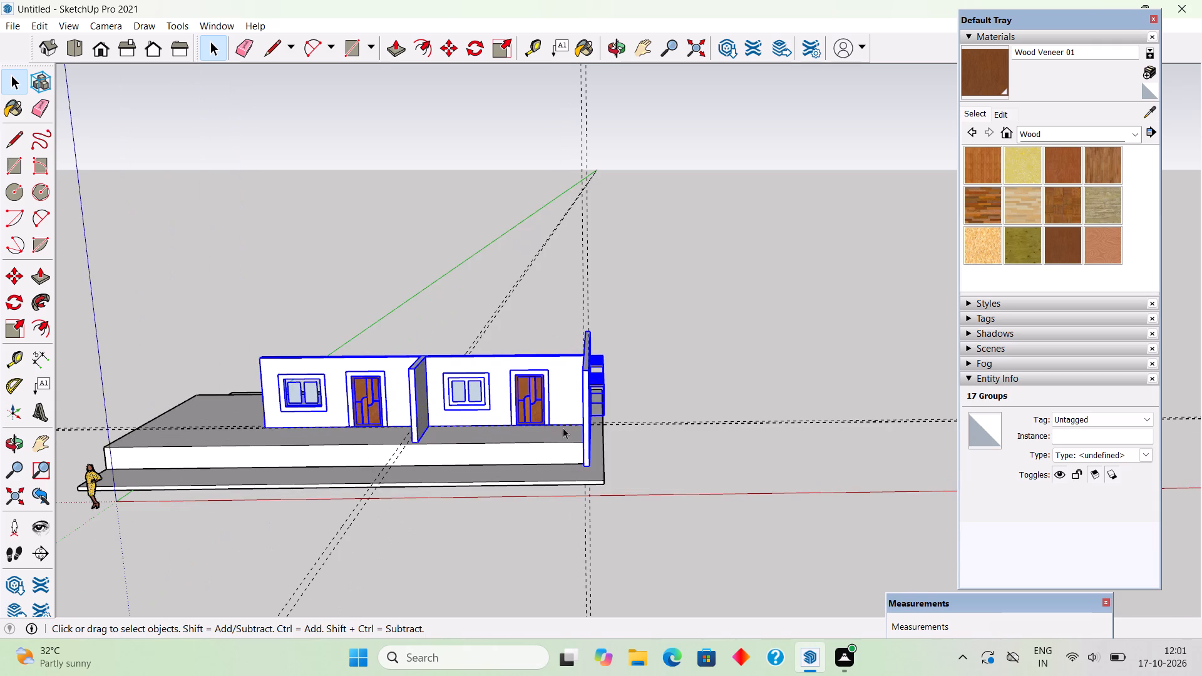
key("s")
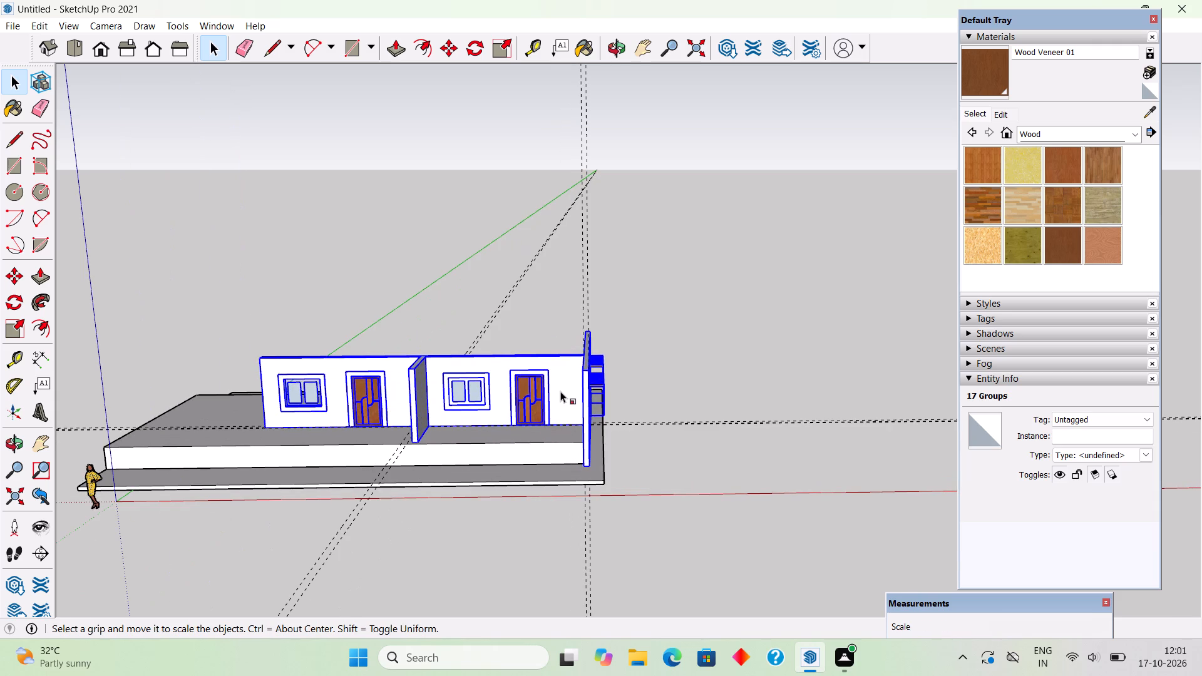
left_click(437, 347)
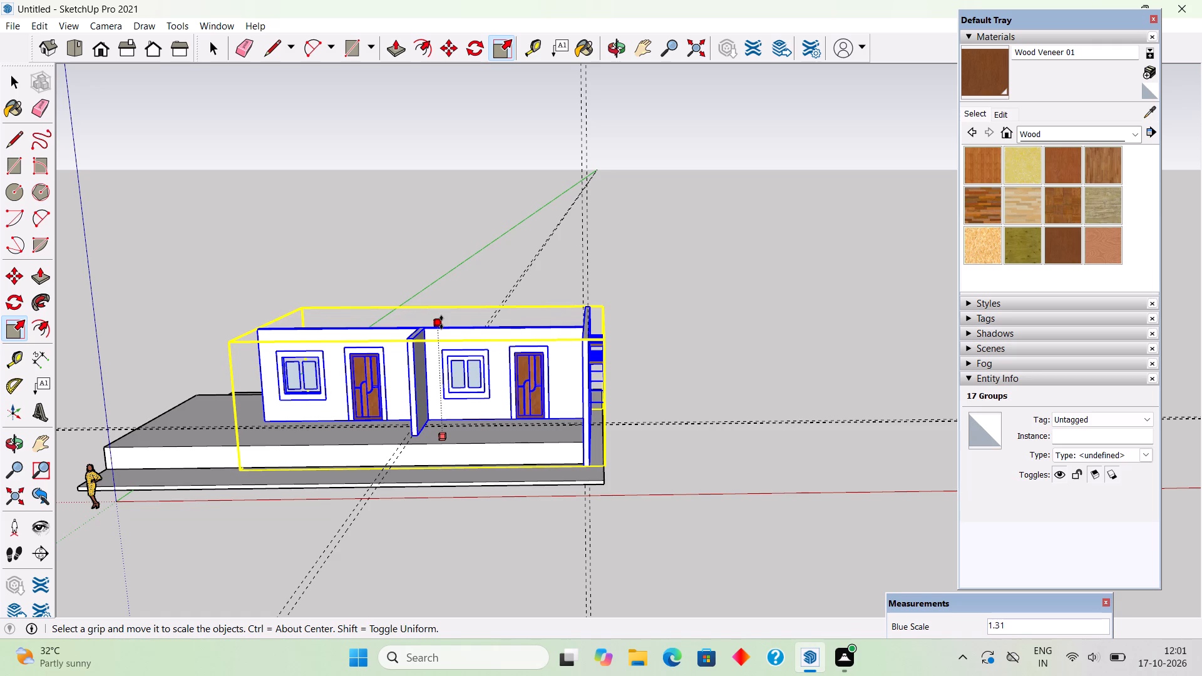
left_click(441, 322)
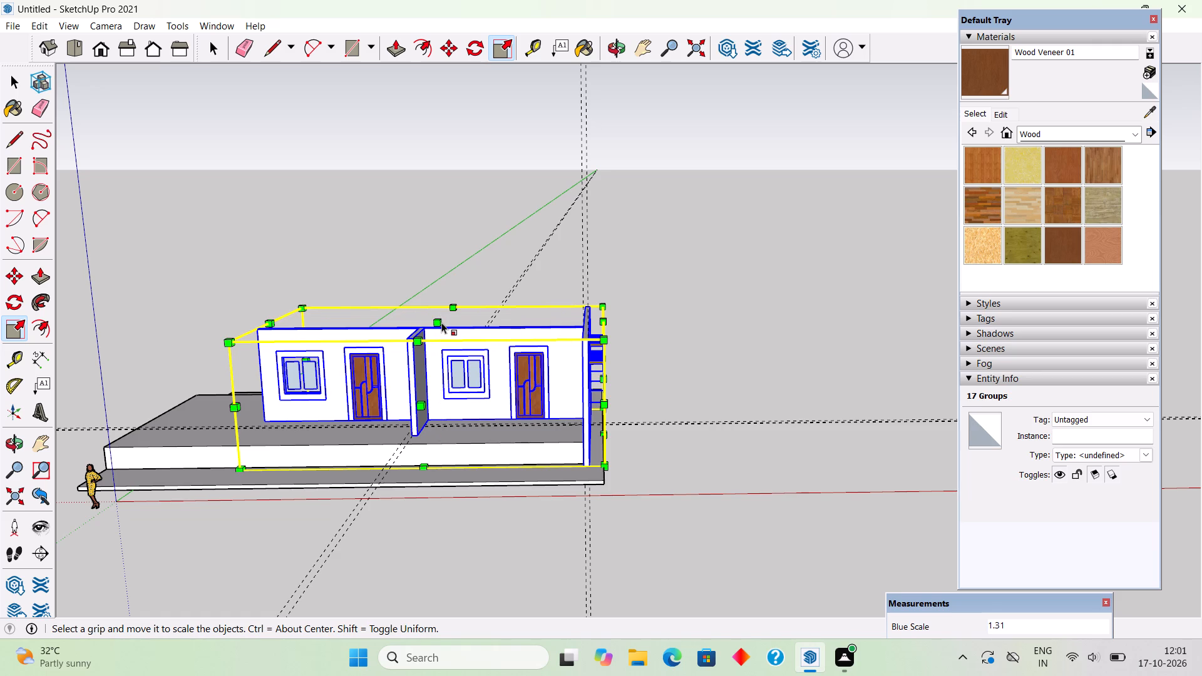
key("space")
left_click(439, 291)
Measure the height of the door wall between its window and door, from platform to top edge, without placing a guide.
middle_click_drag(655, 448, 651, 441)
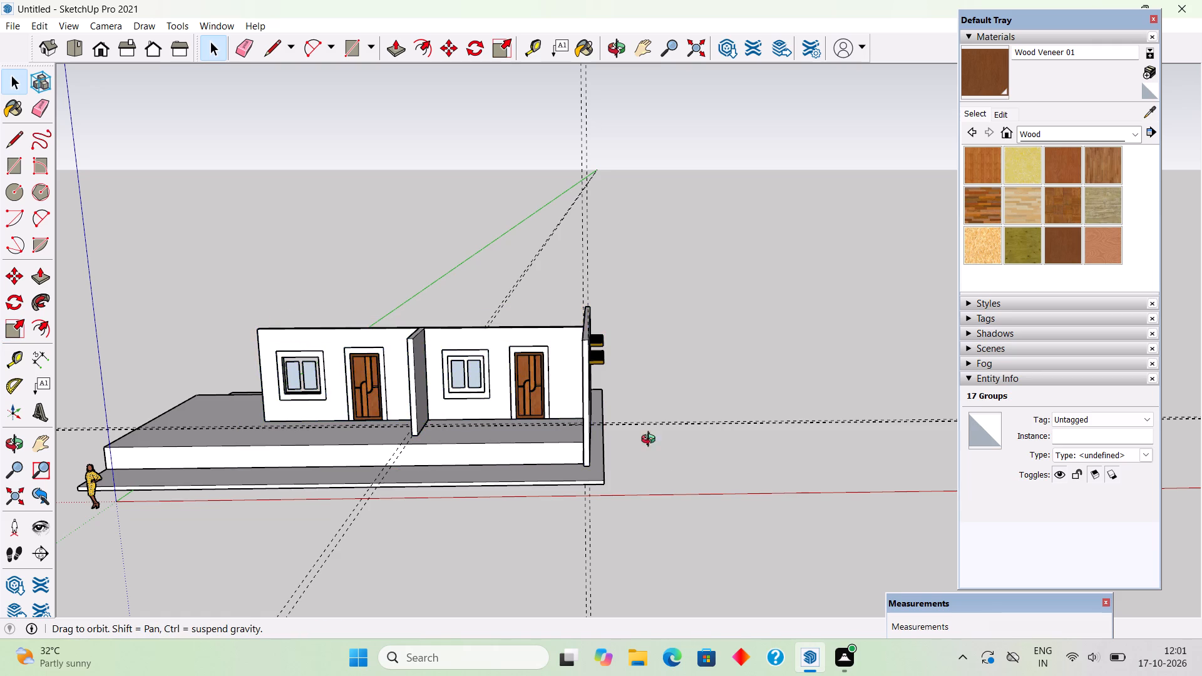
middle_click_drag(651, 441, 566, 429)
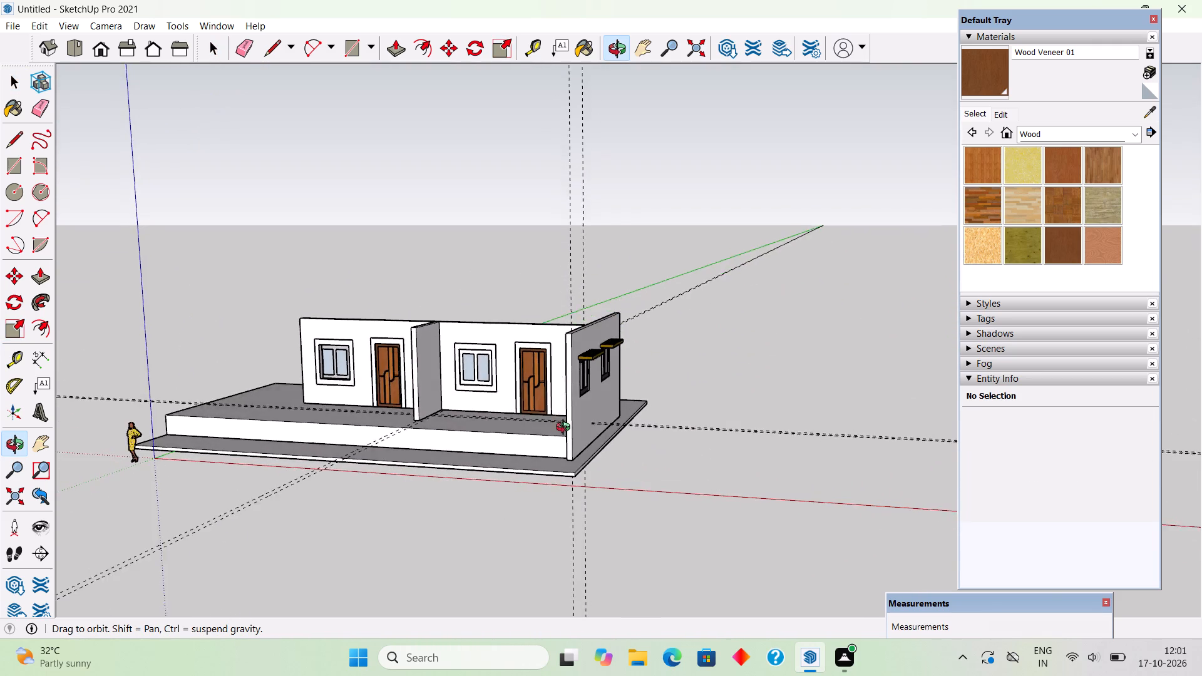
middle_click_drag(566, 429, 384, 362)
middle_click_drag(498, 439, 590, 521)
scroll(565, 399, "up", 11)
key("t")
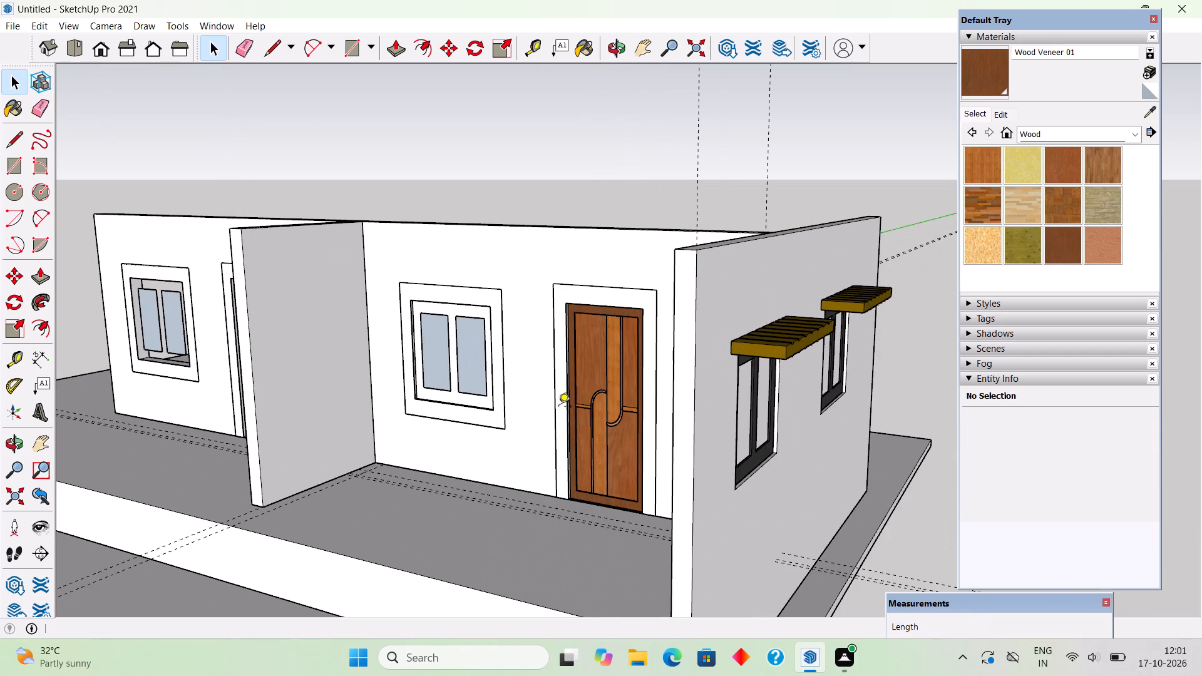
left_click(518, 488)
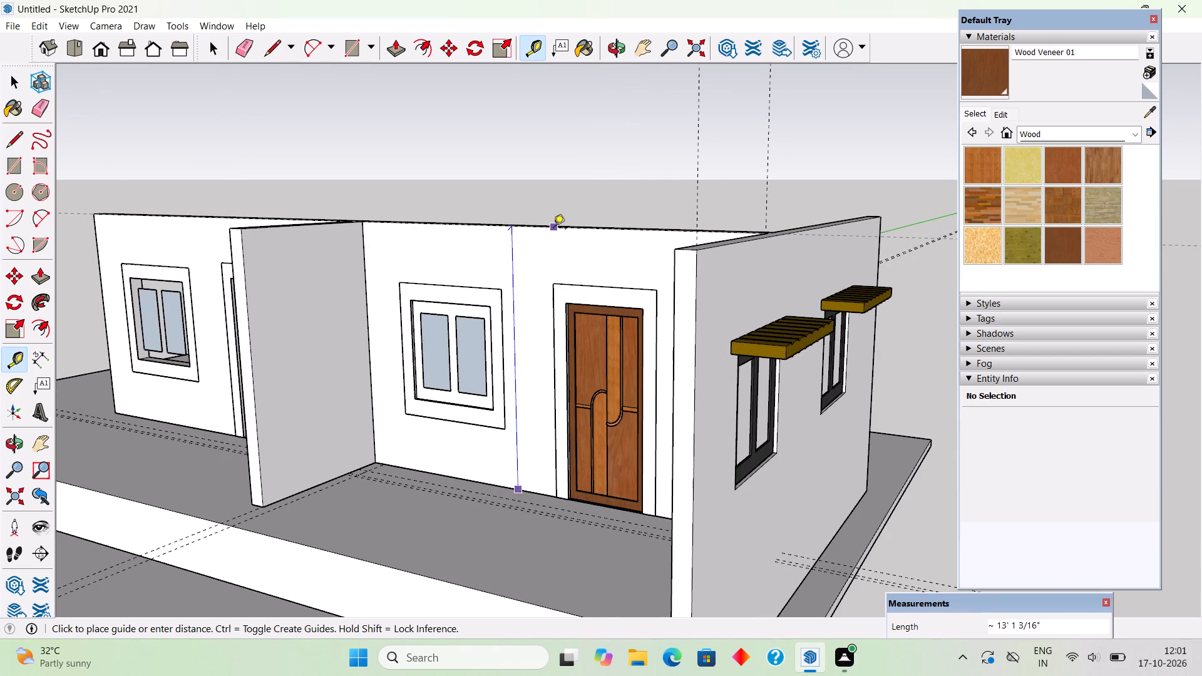
key("space")
Examine the heightened walls, doors and windows from the front, the windowed side and above.
scroll(560, 215, "down", 5)
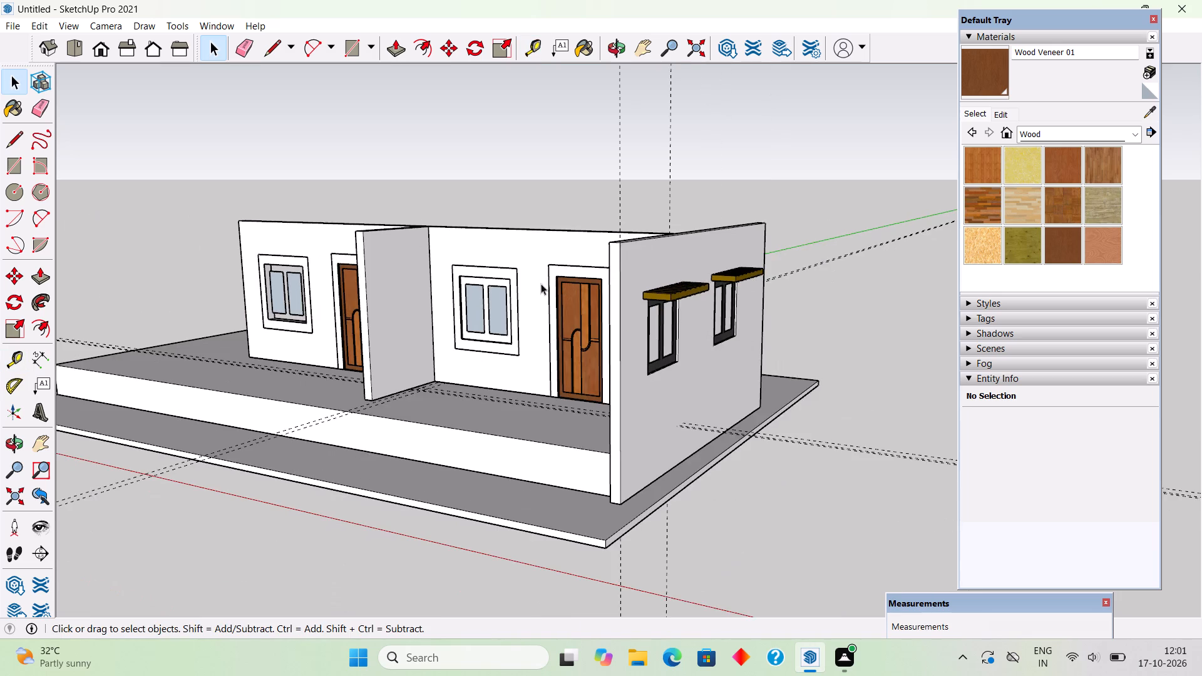
middle_click_drag(577, 421, 674, 481)
scroll(676, 478, "down", 3)
middle_click_drag(697, 483, 799, 401)
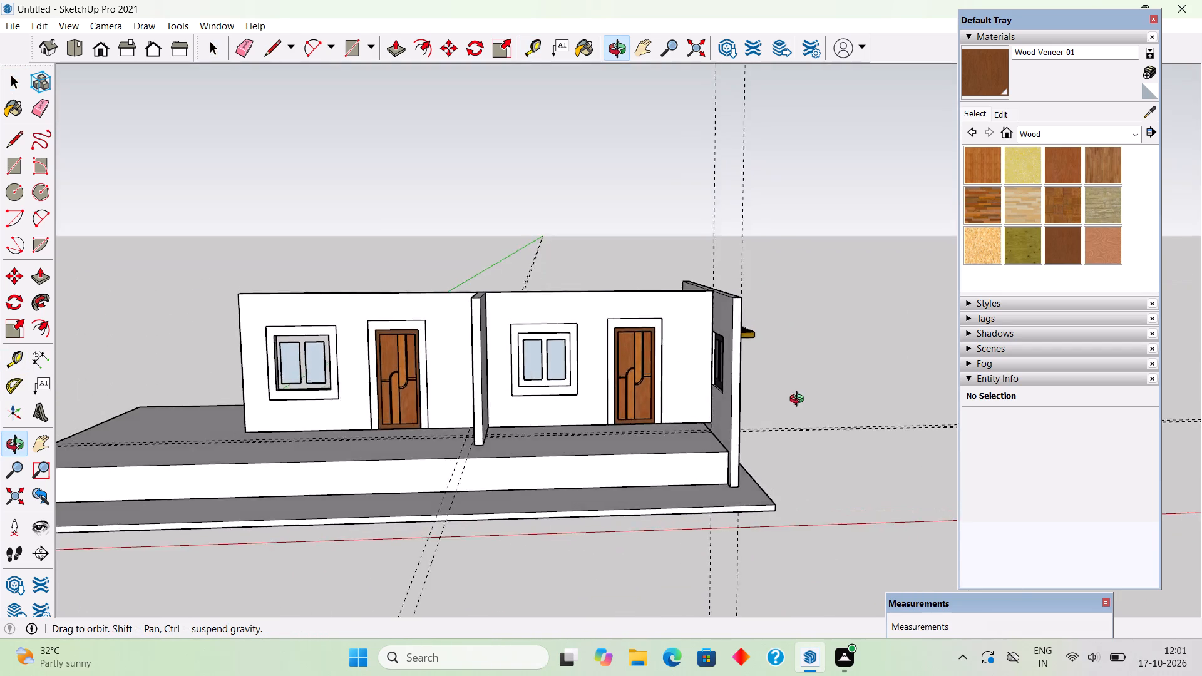
middle_click_drag(799, 401, 629, 412)
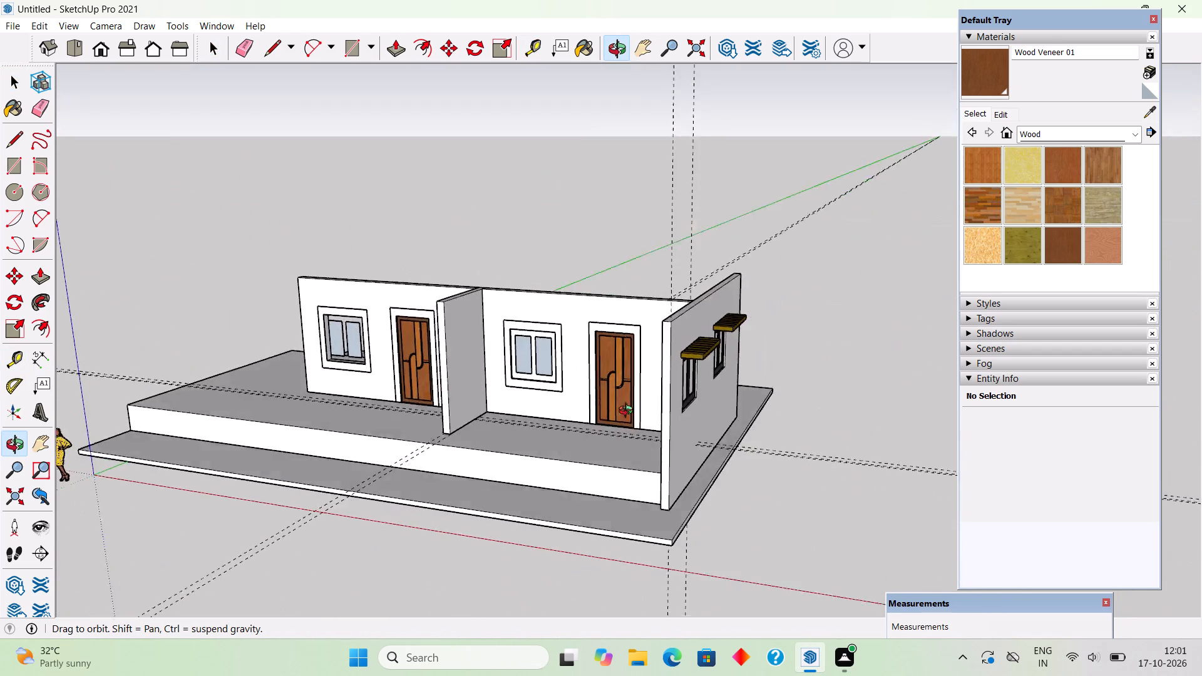
middle_click_drag(629, 412, 551, 383)
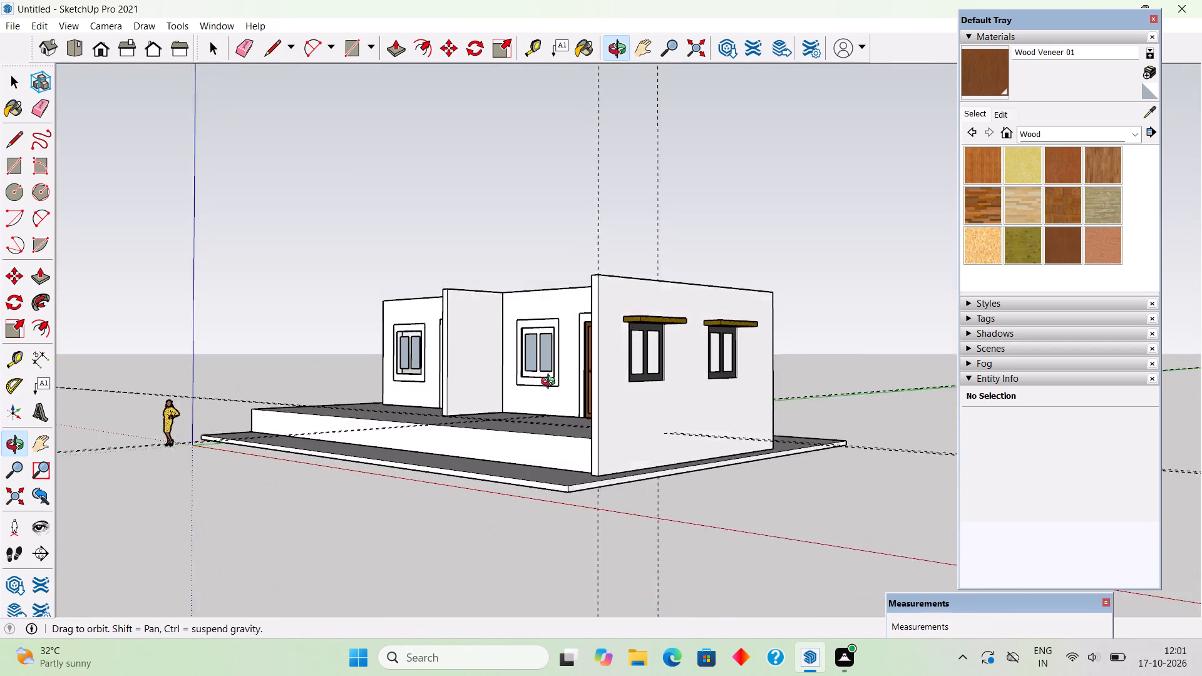
middle_click_drag(551, 383, 670, 449)
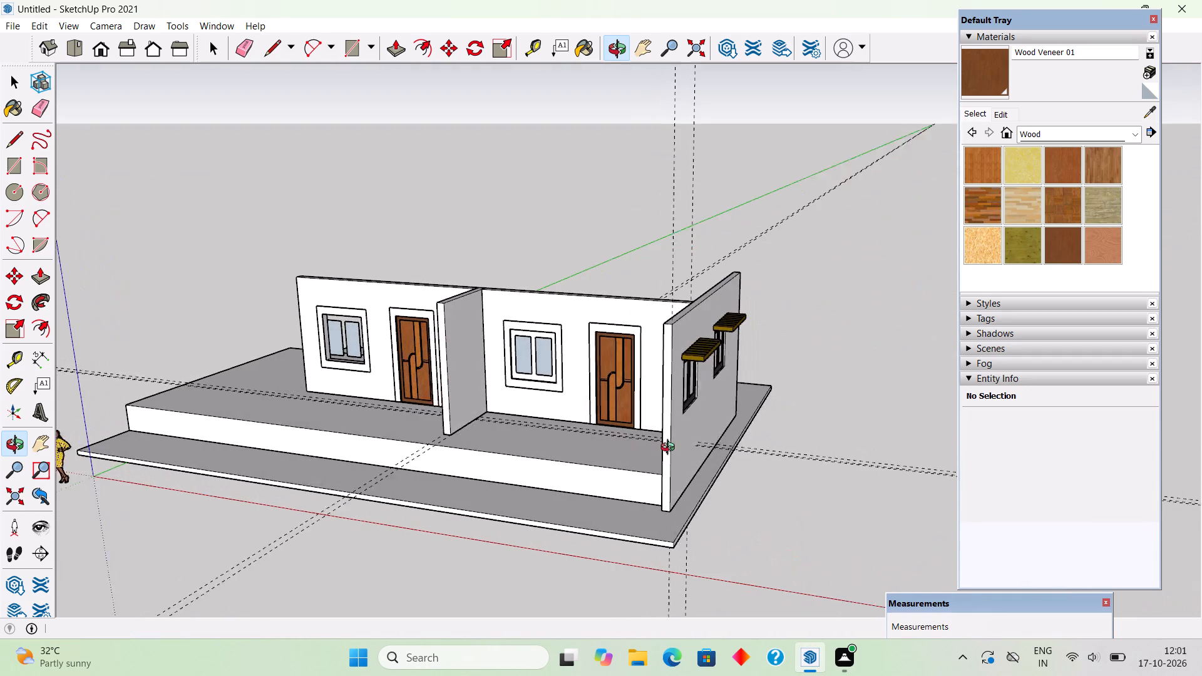
middle_click_drag(670, 449, 660, 449)
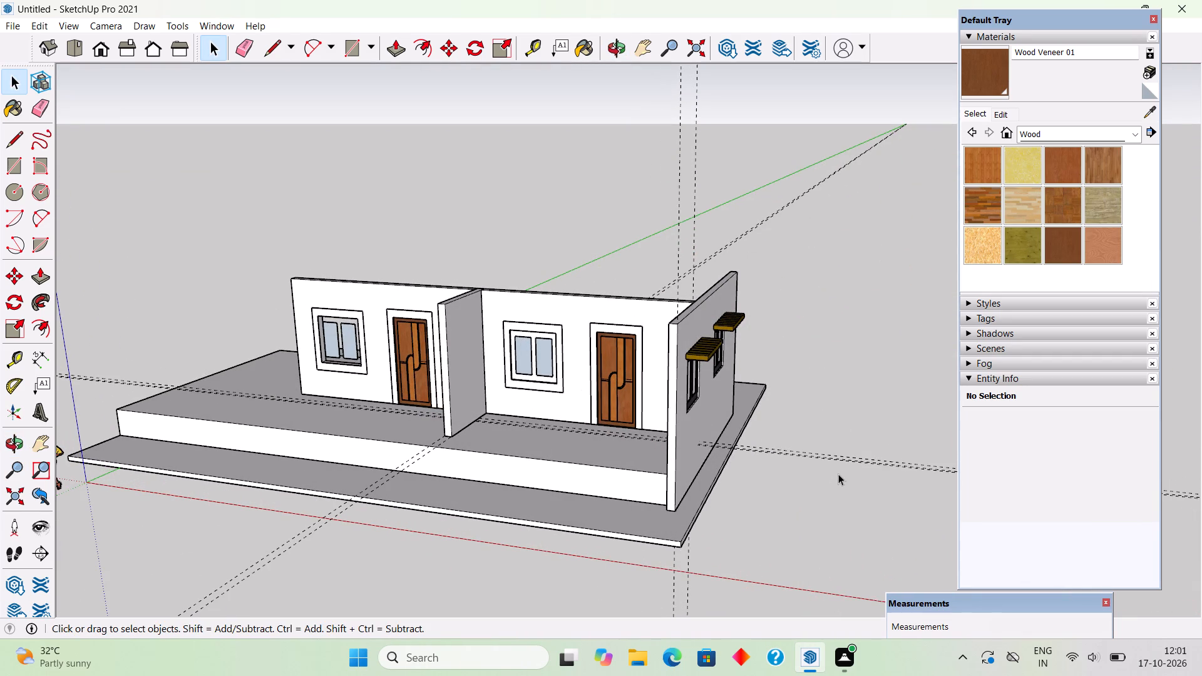
Select the walls, both doors and the window nearest the side wall, leaving out the awnings, and scale them vertically by 1.10.
left_click_drag(824, 438, 289, 260)
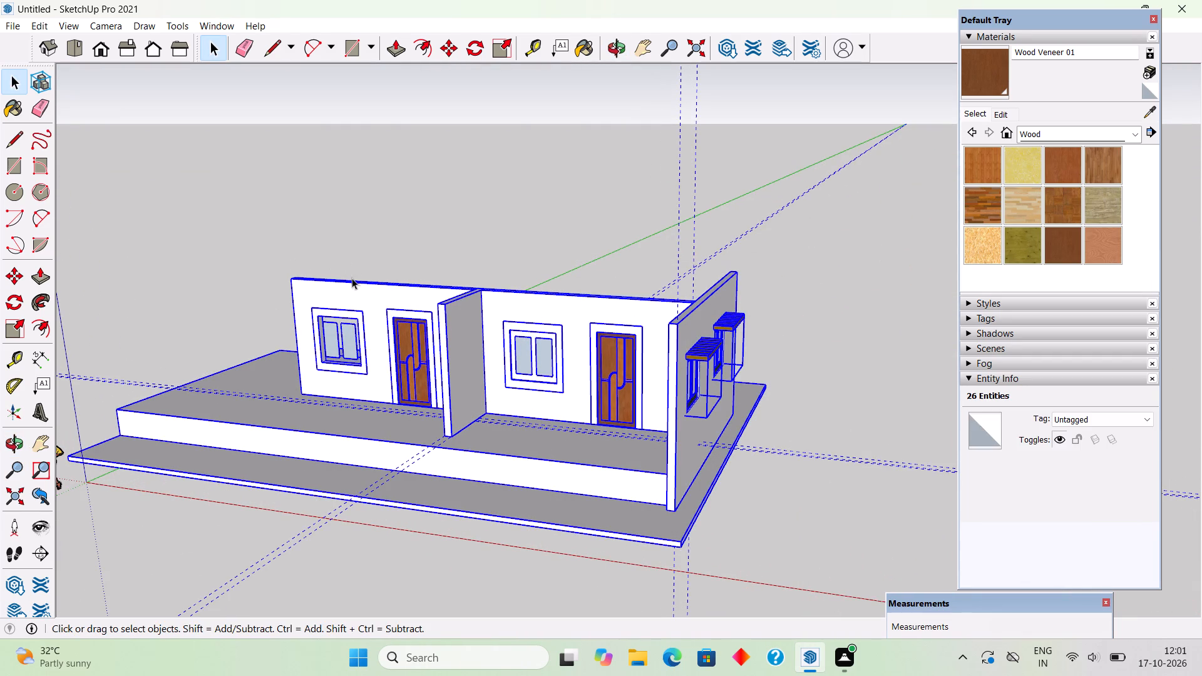
left_click(774, 443)
left_click_drag(687, 347, 361, 248)
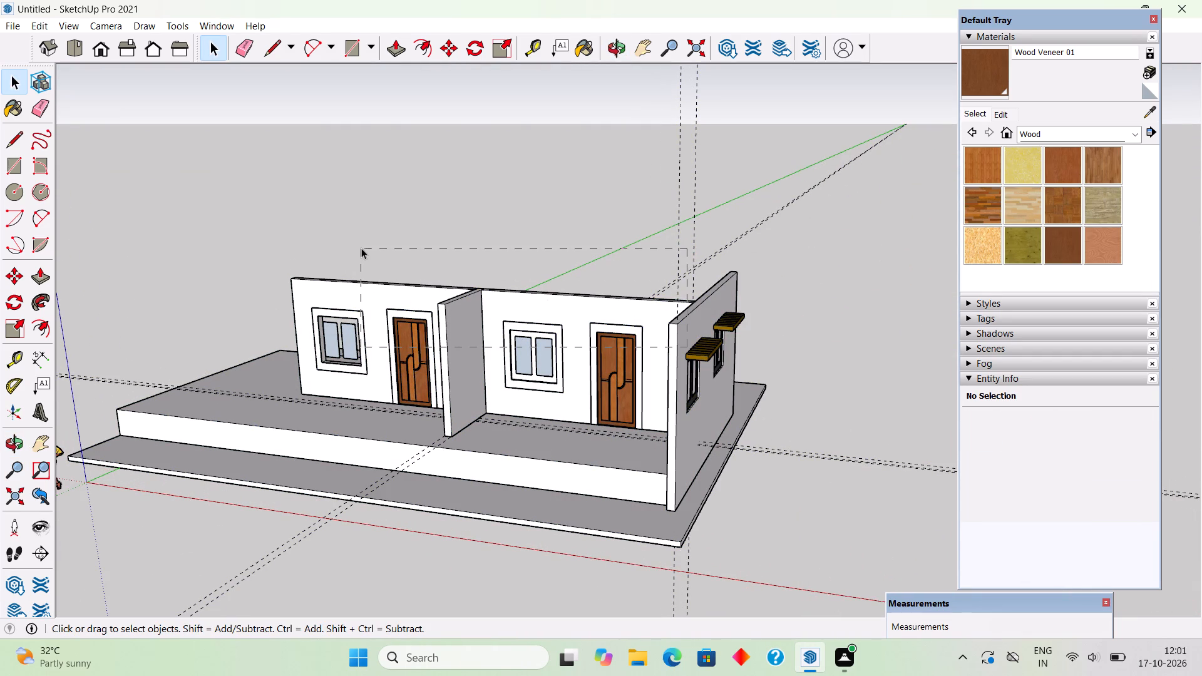
left_click_drag(361, 248, 357, 247)
middle_click_drag(527, 347, 521, 397)
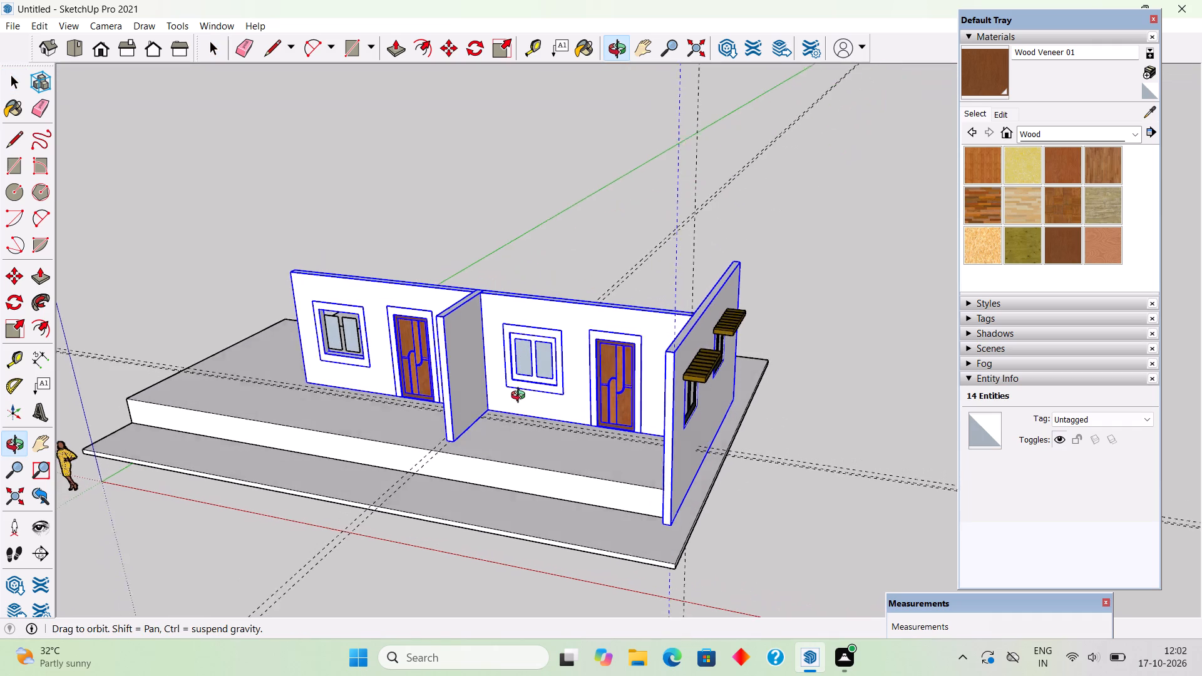
middle_click_drag(521, 397, 520, 402)
scroll(557, 332, "up", 1)
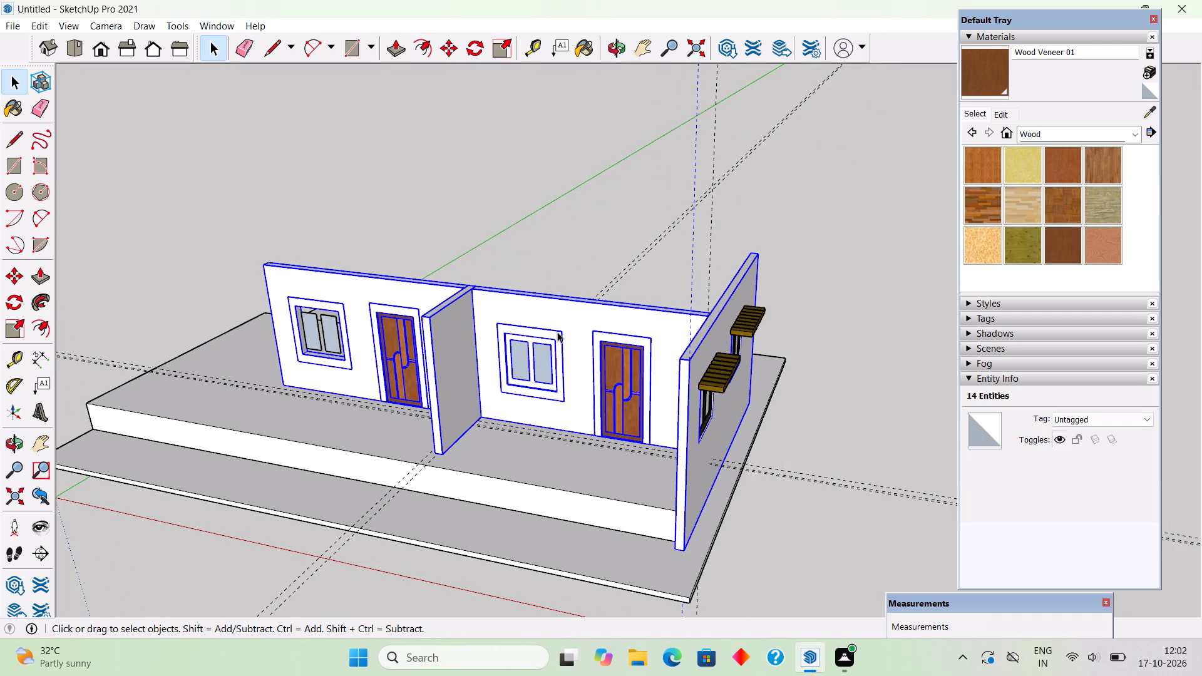
key("s")
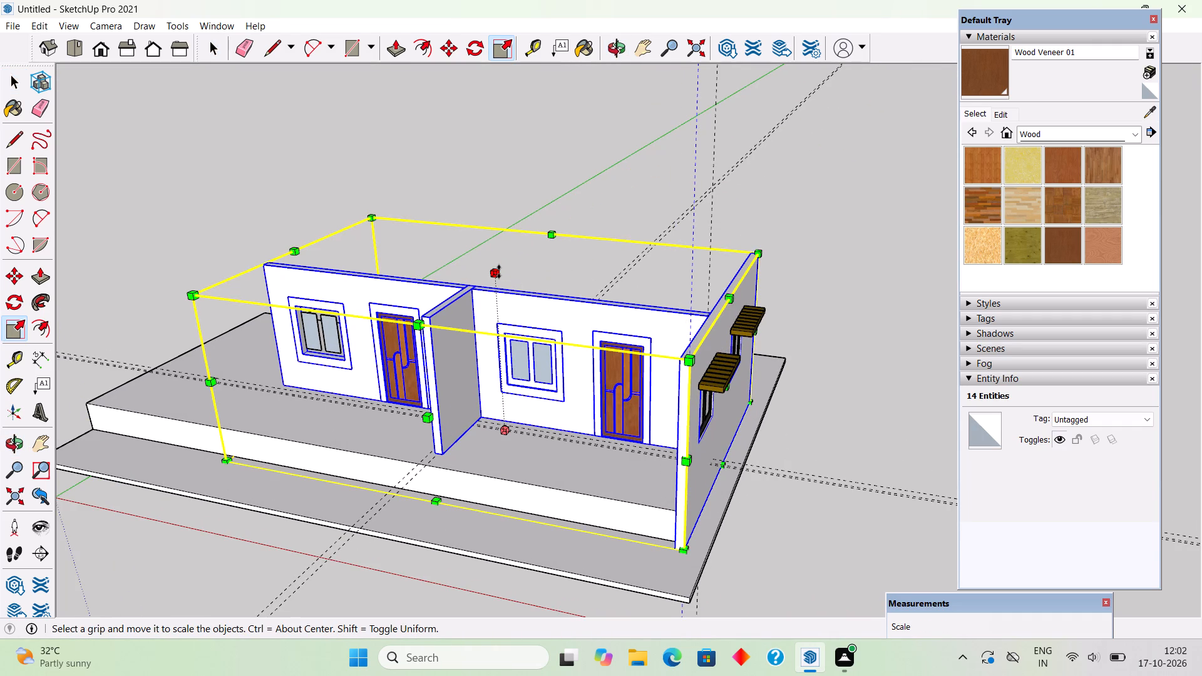
left_click(499, 272)
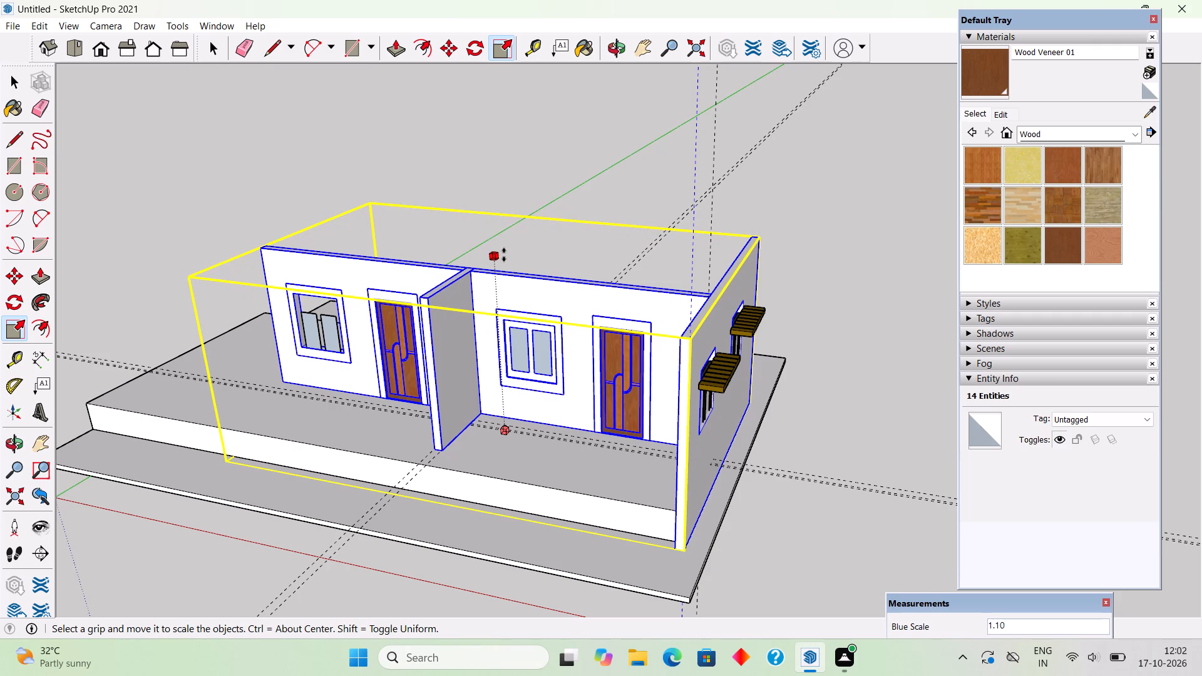
left_click(504, 255)
key("space")
left_click(506, 234)
Examine the scaled walls, doors and windows from the front, the awning side and above.
middle_click_drag(644, 463, 442, 315)
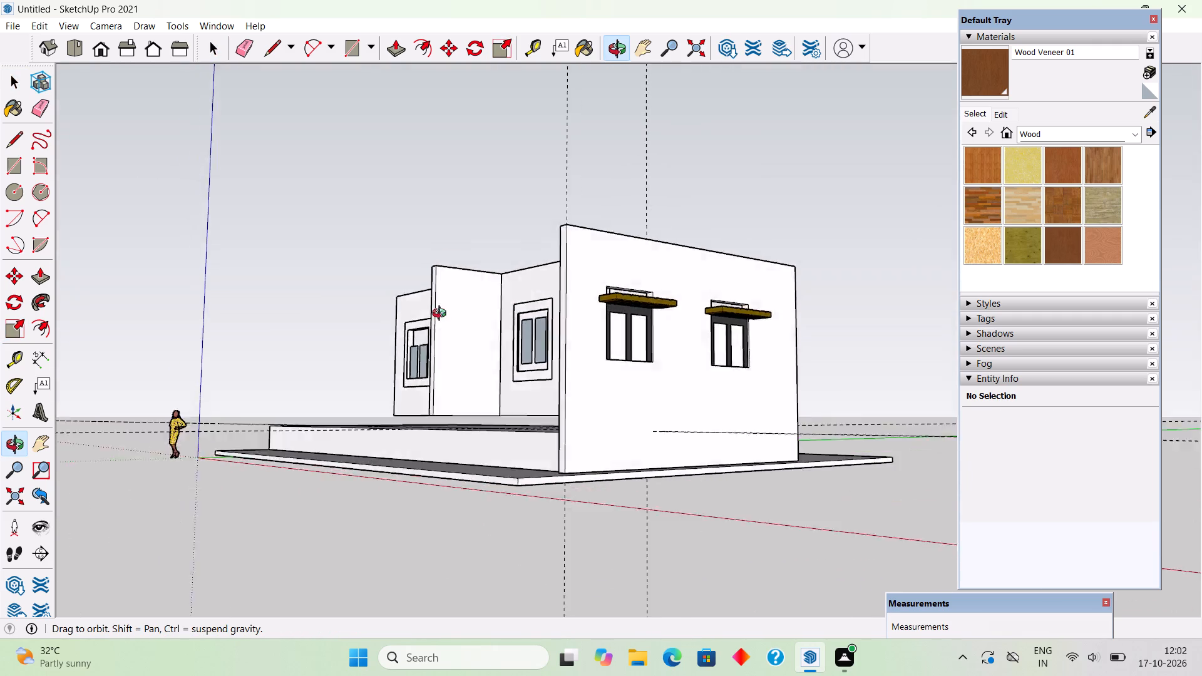
middle_click_drag(442, 315, 722, 328)
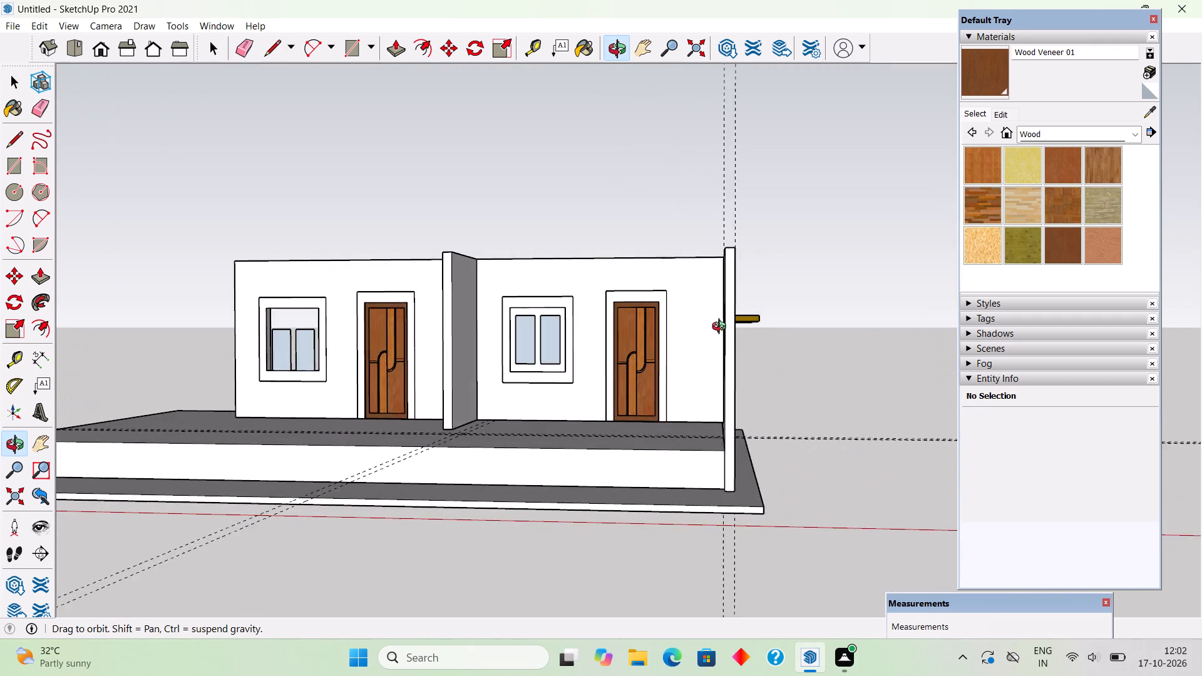
middle_click_drag(722, 328, 811, 384)
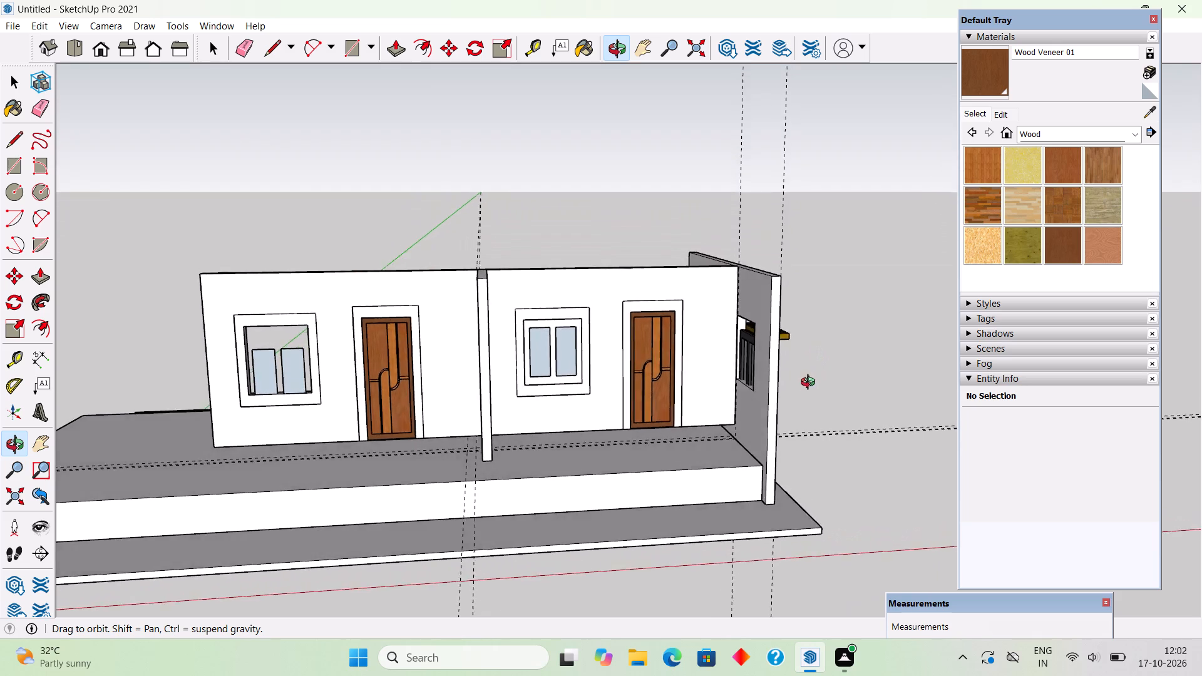
middle_click_drag(811, 384, 732, 381)
scroll(716, 401, "up", 4)
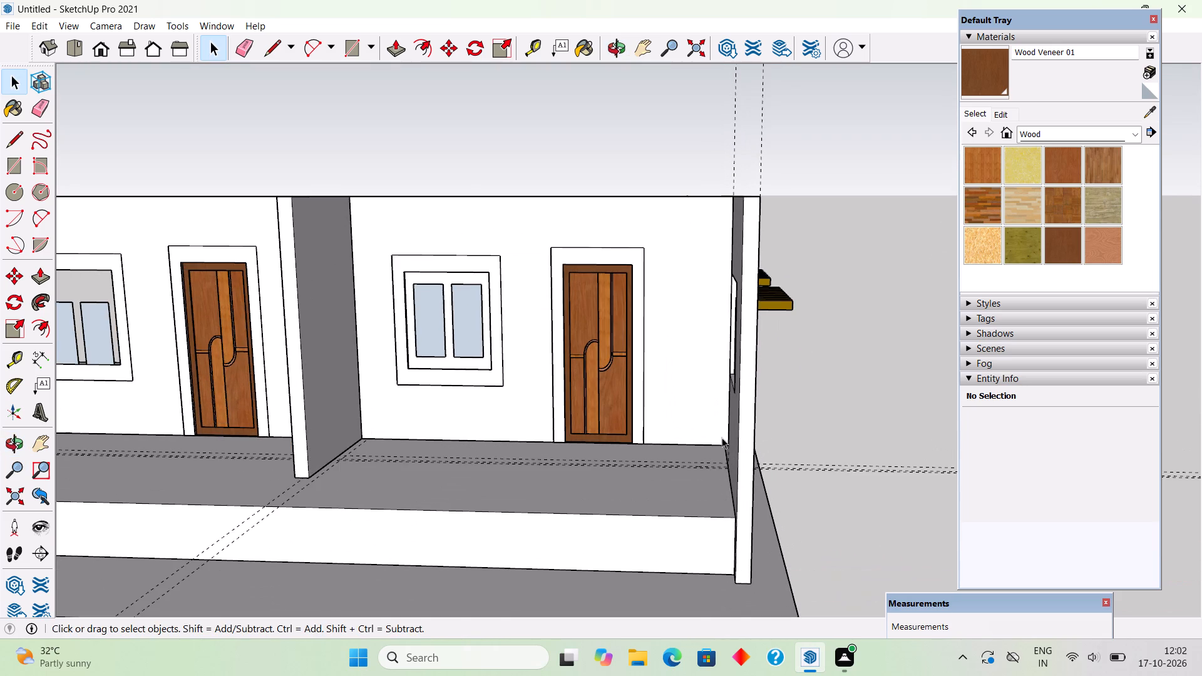
scroll(722, 443, "down", 1)
middle_click_drag(684, 418, 605, 324)
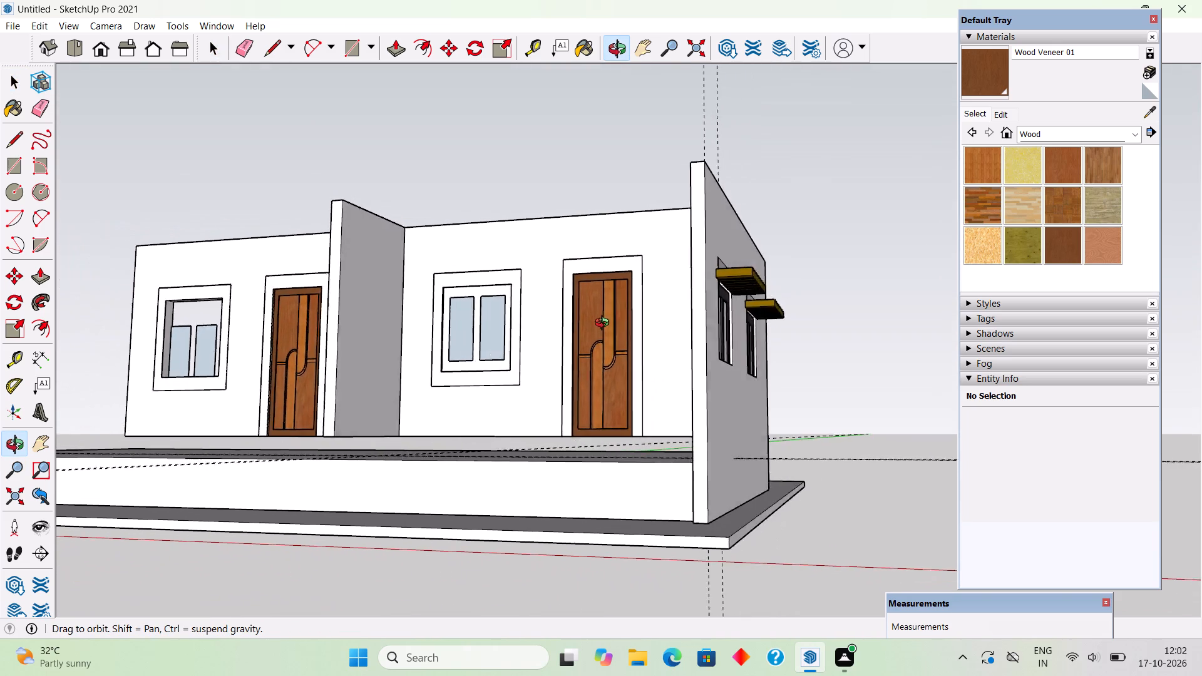
middle_click_drag(605, 324, 597, 386)
scroll(599, 384, "down", 1)
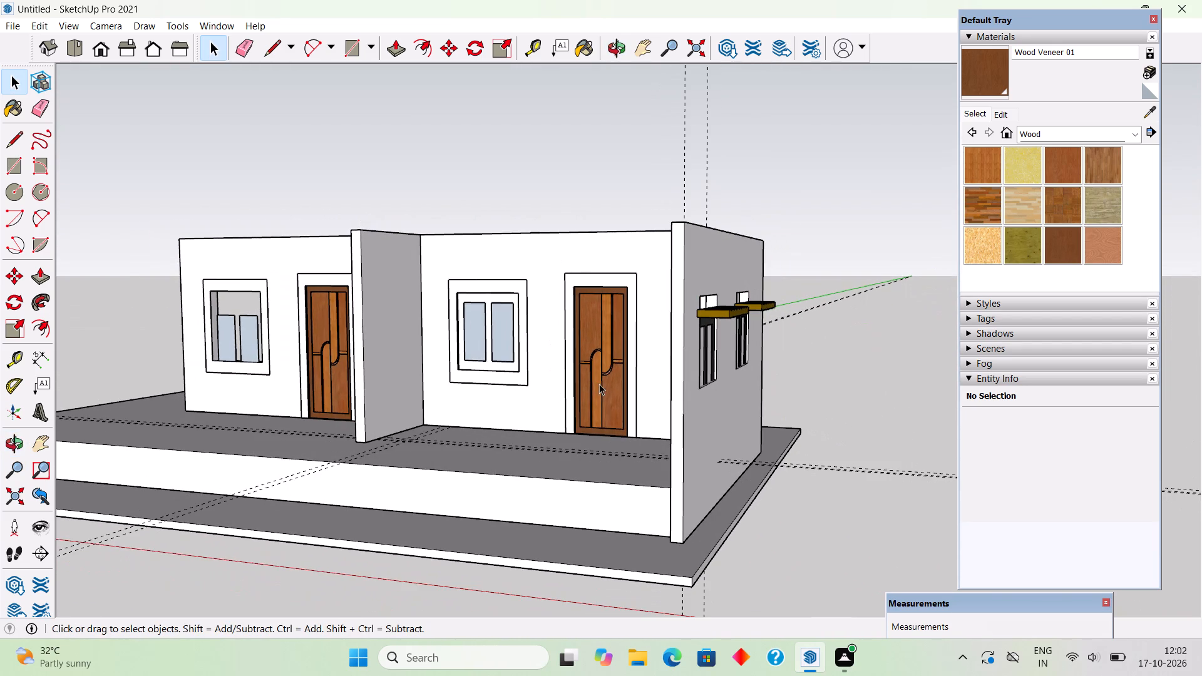
middle_click_drag(647, 397, 475, 369)
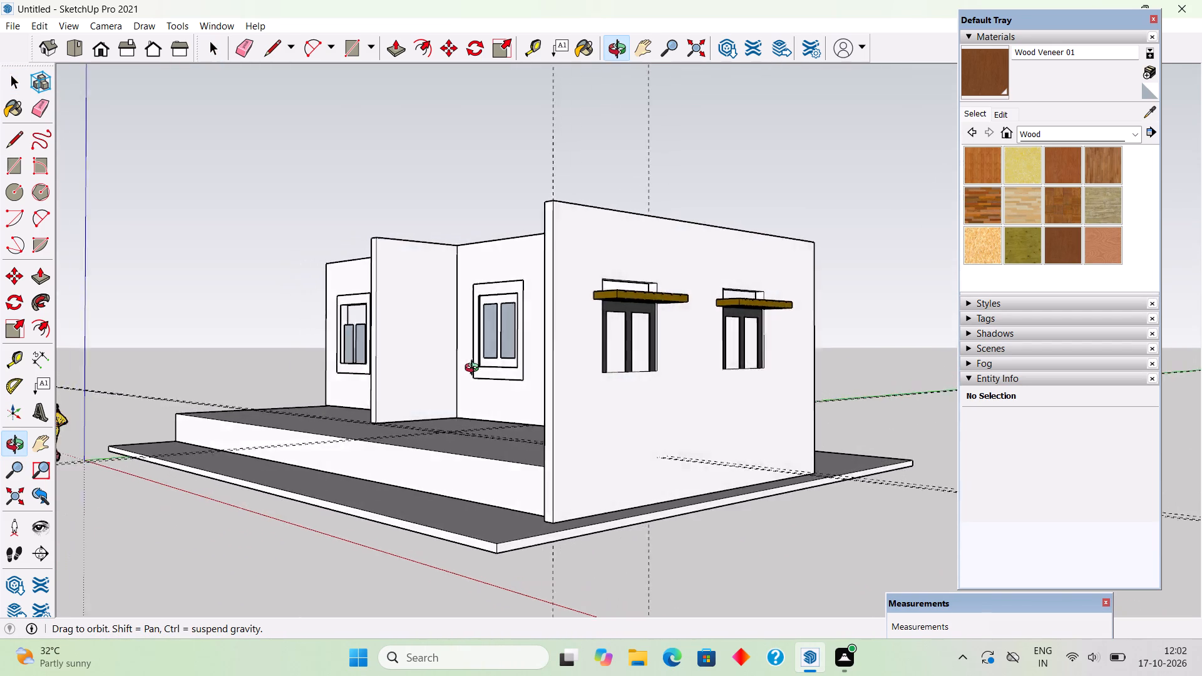
middle_click_drag(475, 369, 290, 464)
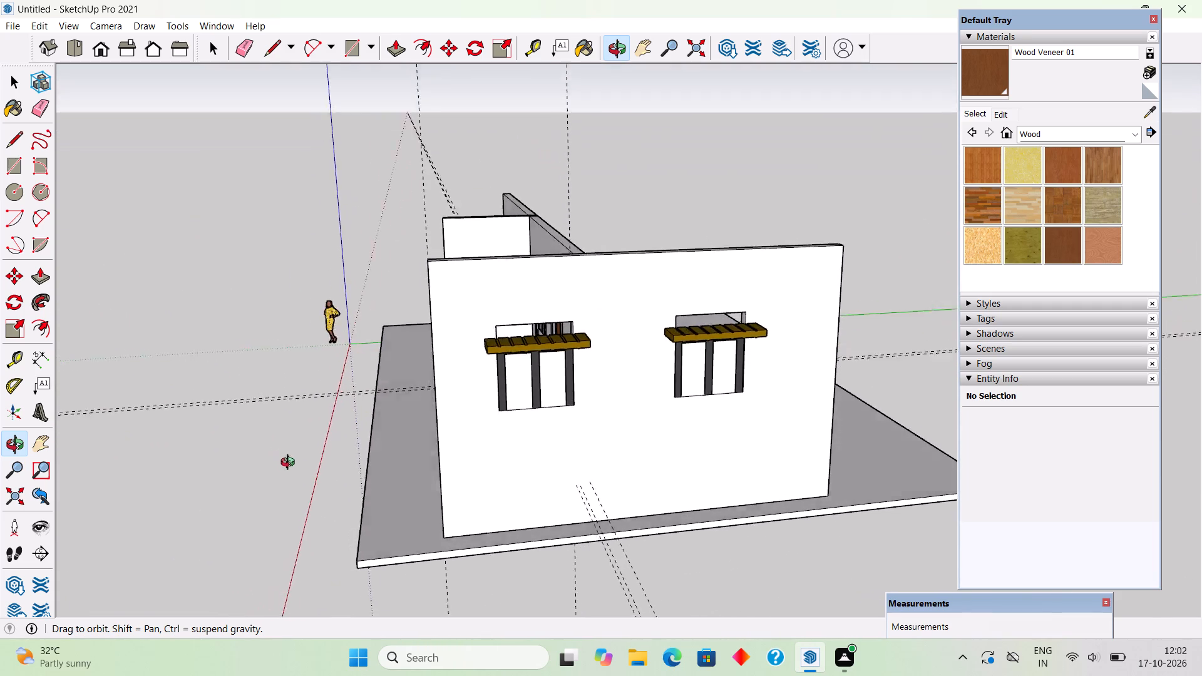
middle_click_drag(290, 464, 1019, 441)
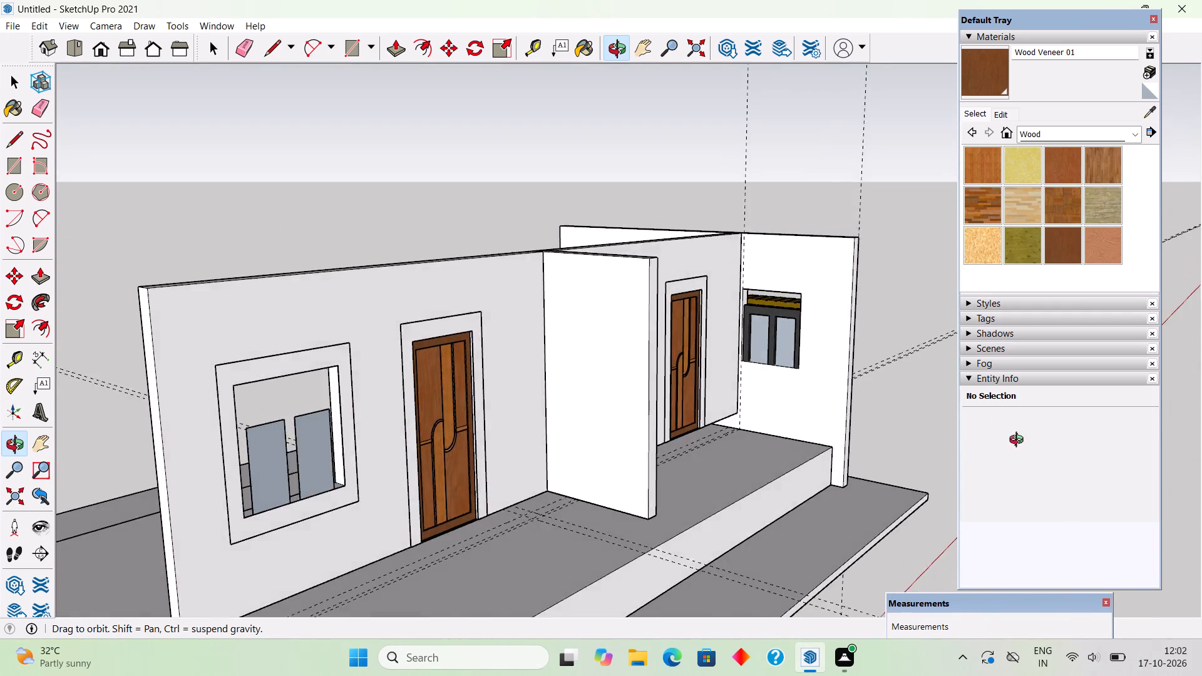
middle_click_drag(1019, 441, 466, 431)
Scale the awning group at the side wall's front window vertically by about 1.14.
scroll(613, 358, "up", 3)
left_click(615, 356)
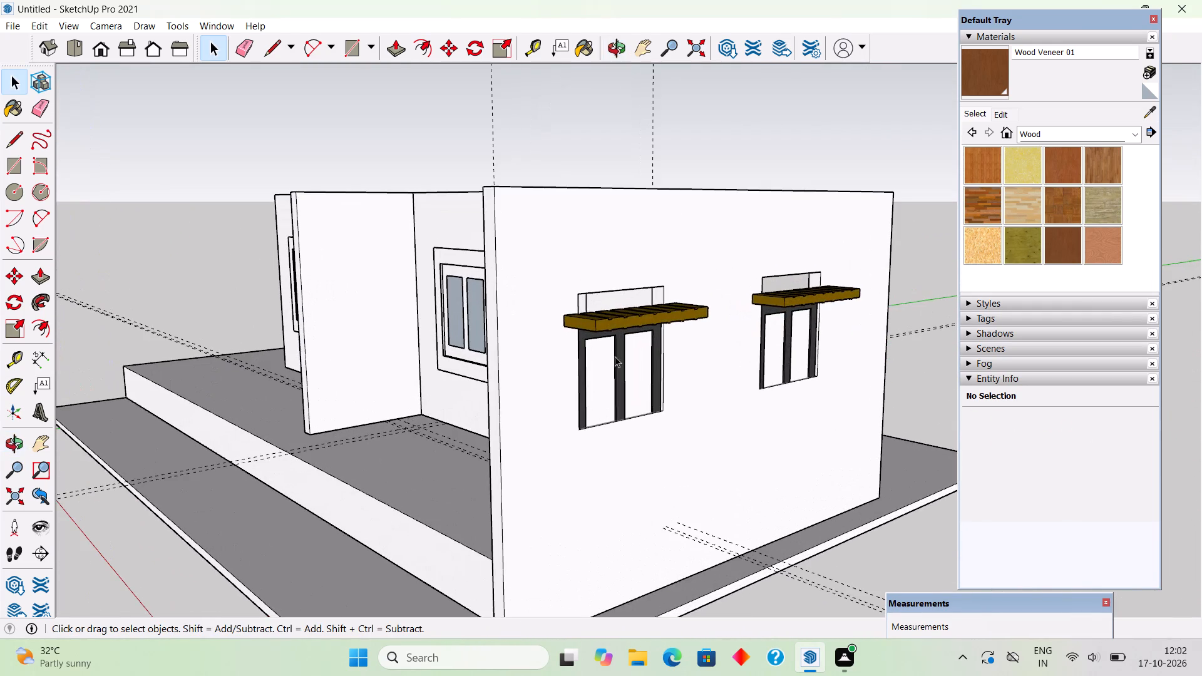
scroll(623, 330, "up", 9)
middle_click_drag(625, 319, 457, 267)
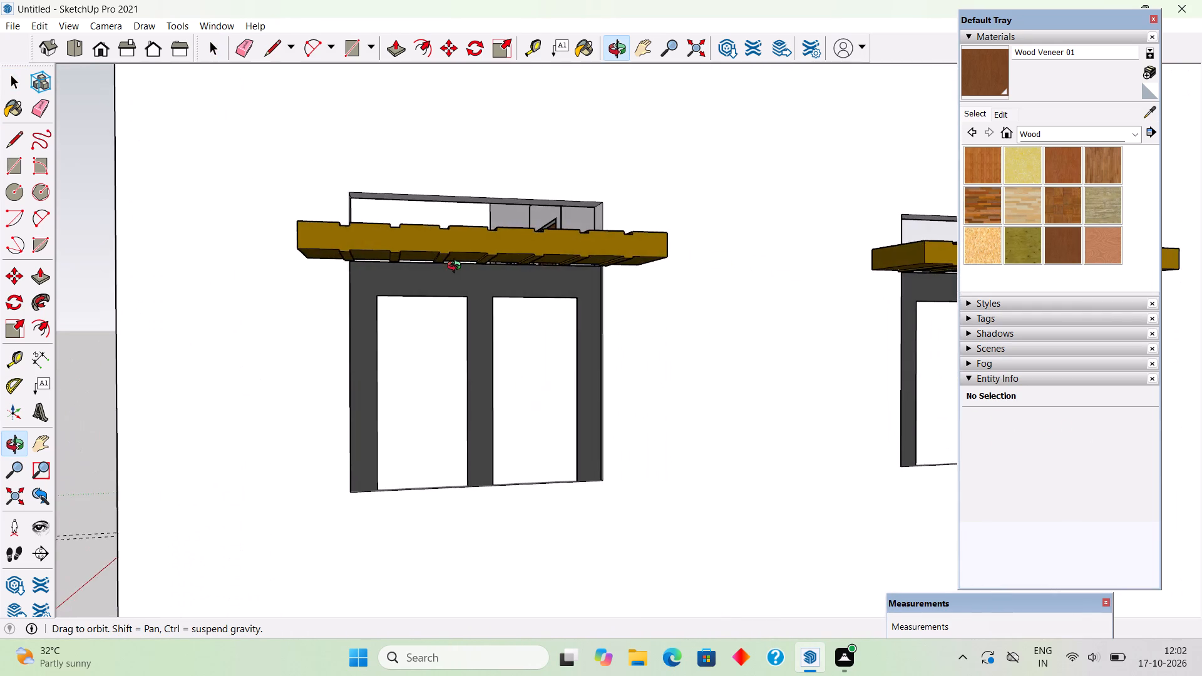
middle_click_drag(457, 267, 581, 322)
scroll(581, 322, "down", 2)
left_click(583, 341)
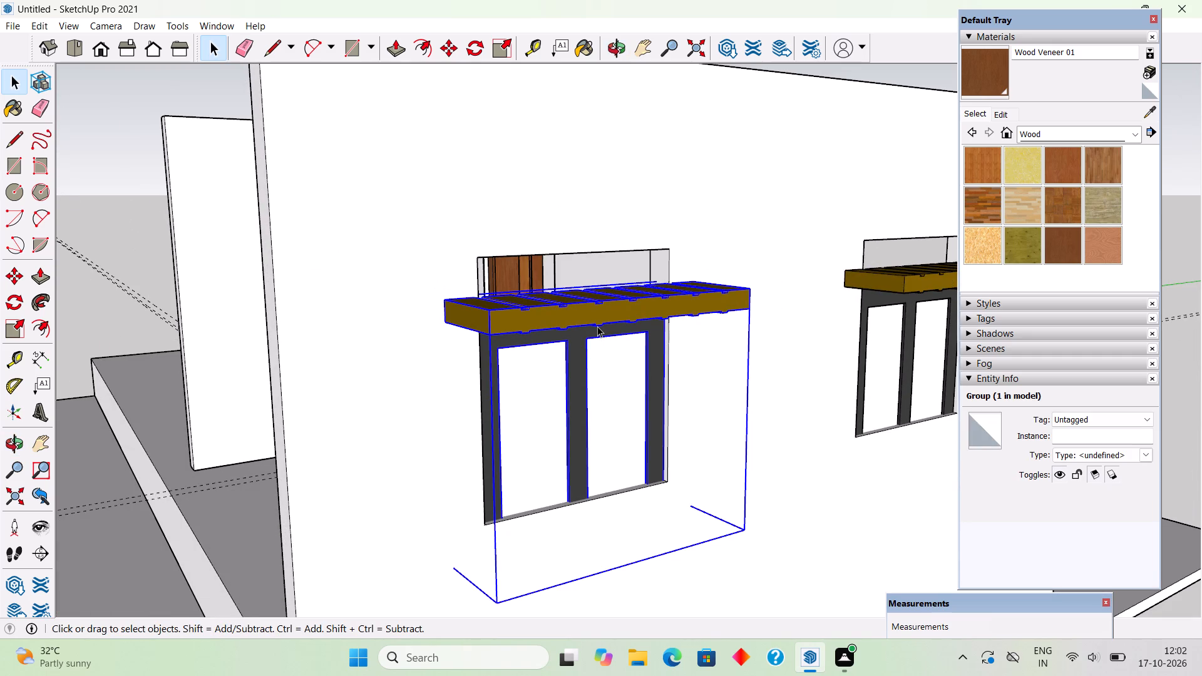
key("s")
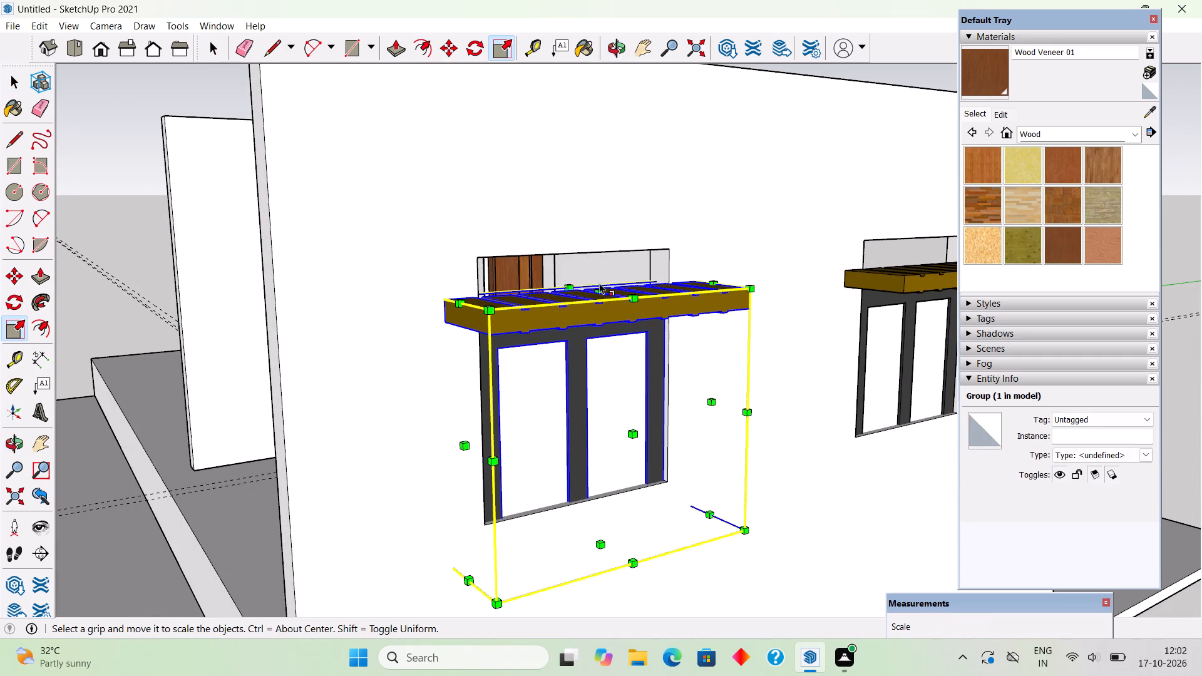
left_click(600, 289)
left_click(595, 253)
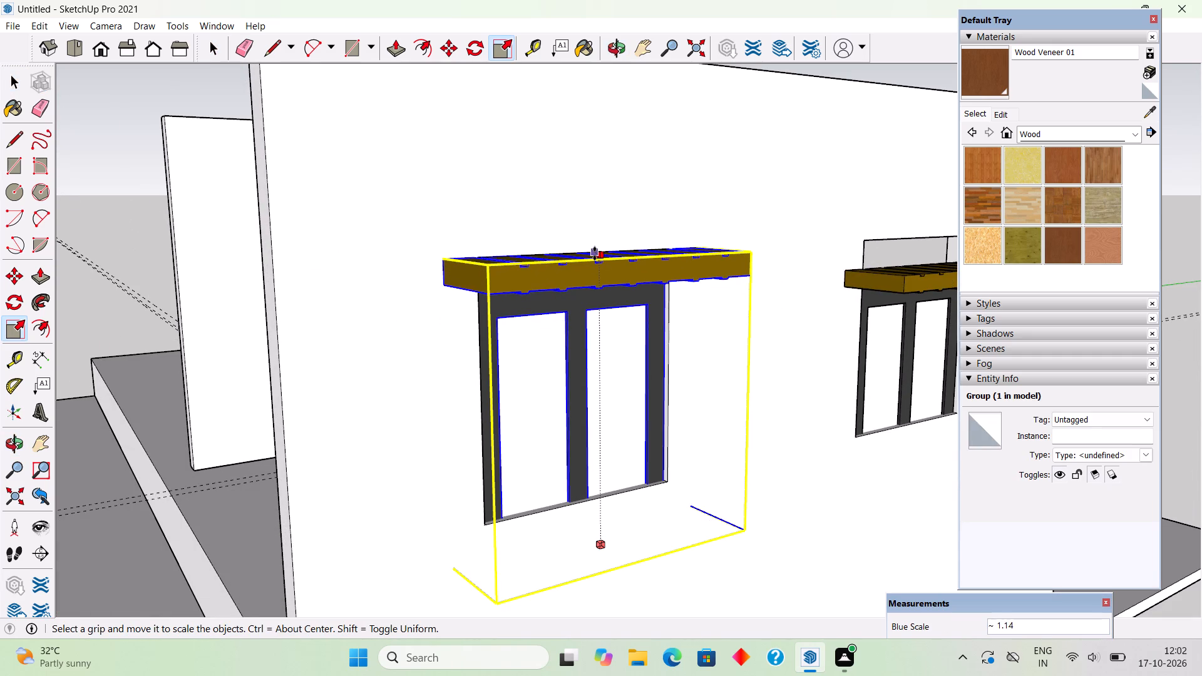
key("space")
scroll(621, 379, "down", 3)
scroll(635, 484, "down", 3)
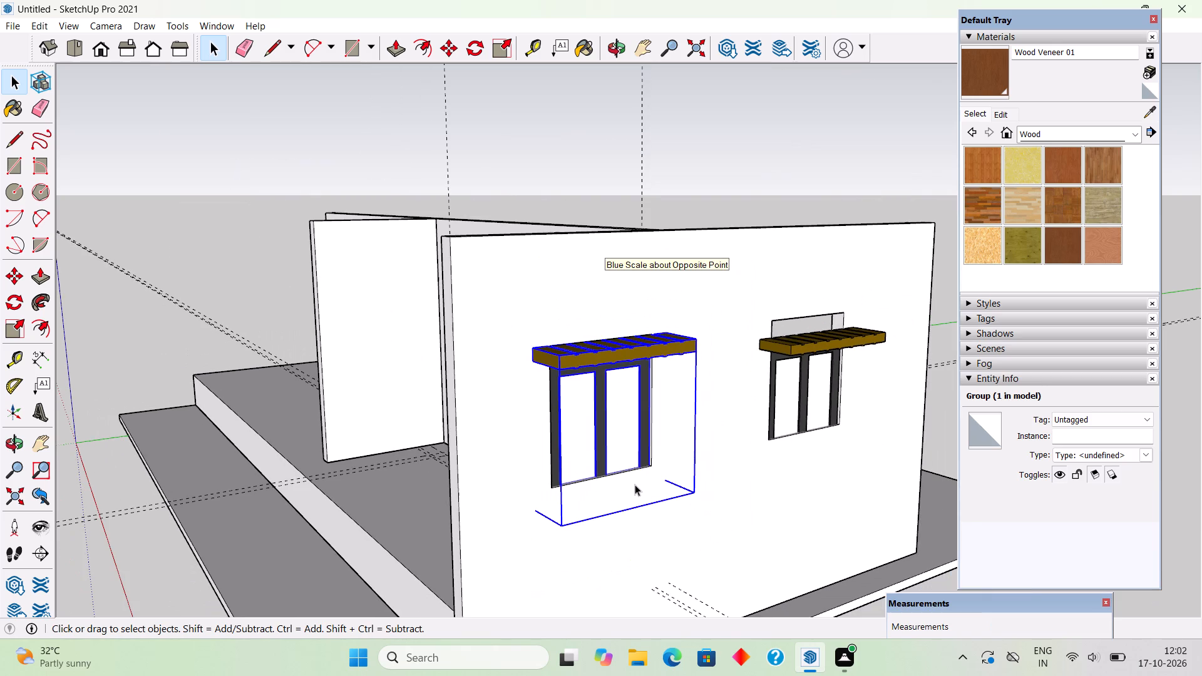
Undo the awning group's scaling and the preceding vertical scaling of the walls, doors and windows.
key("z")
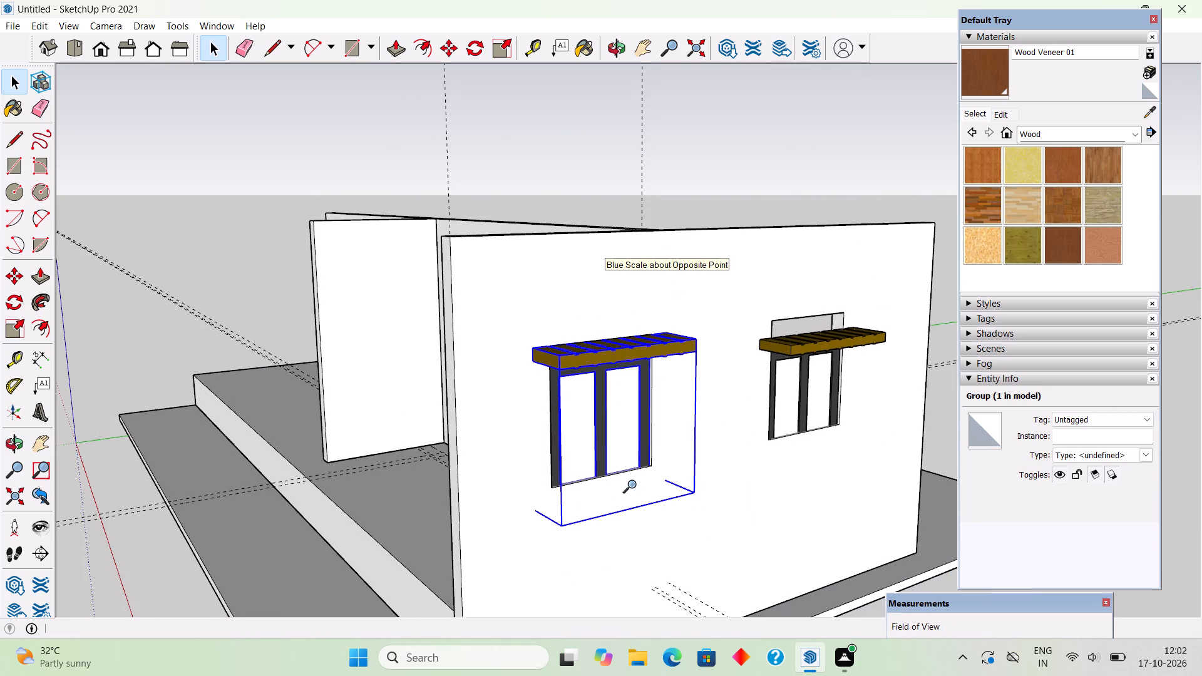
key("ctrl+z")
key("ctrl+z")
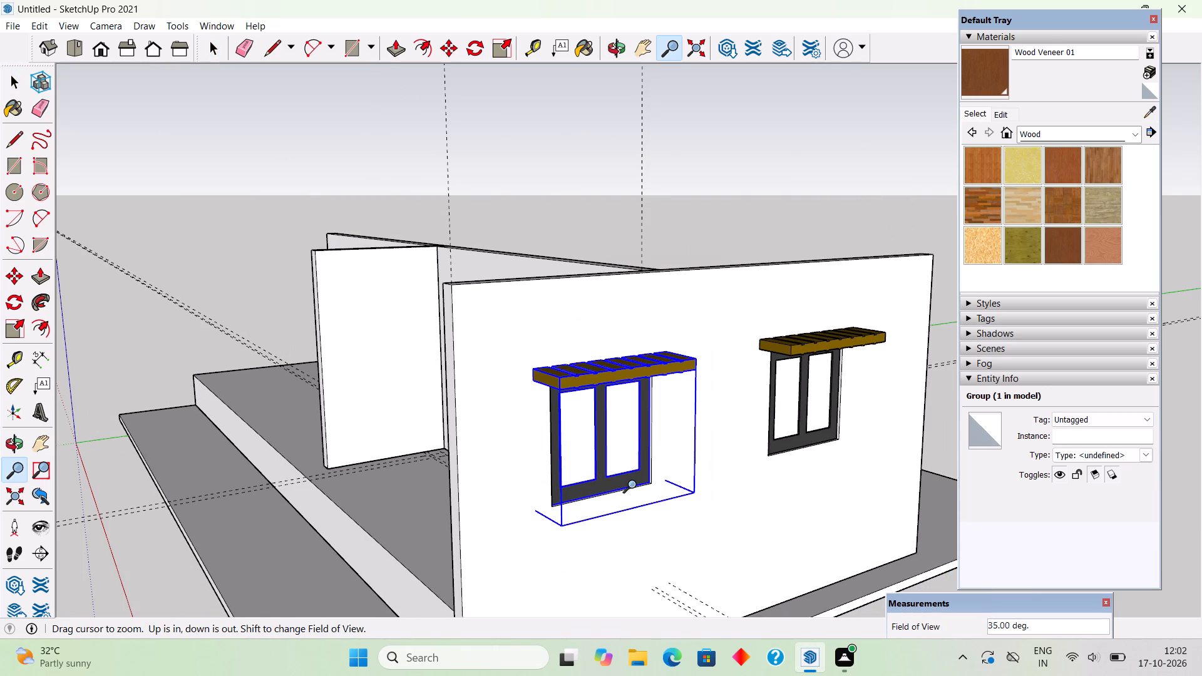
key("space")
key("space")
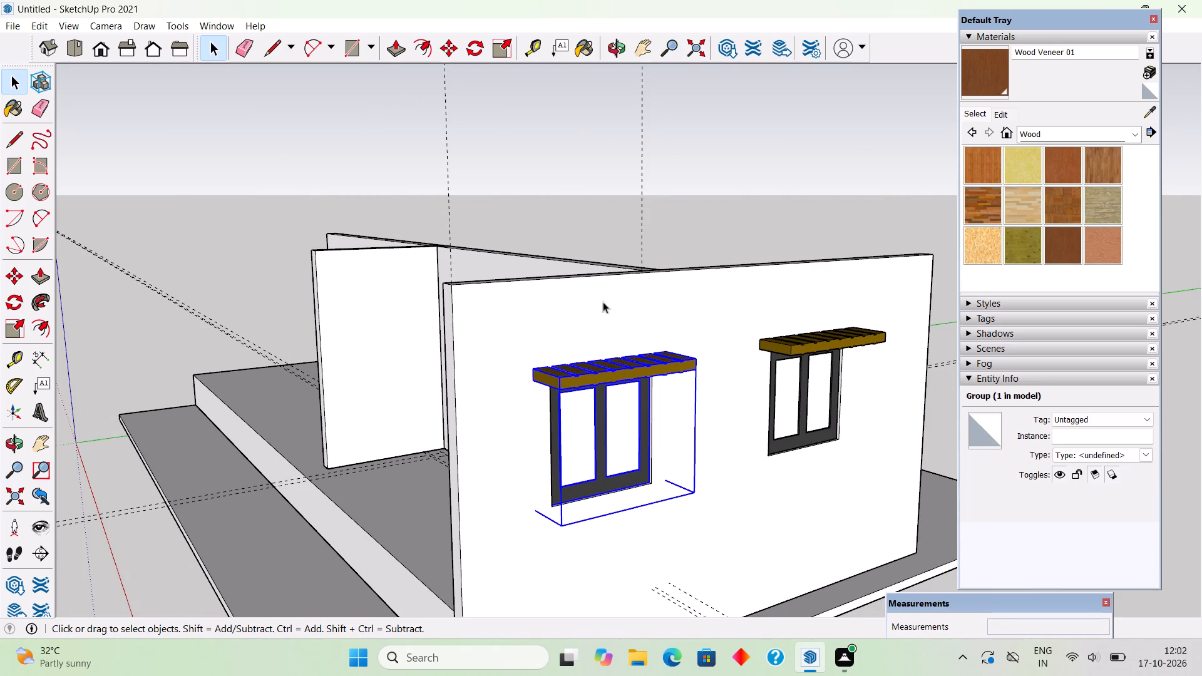
left_click(595, 219)
Examine the walls from the front and inspect the bottom edge of the door wall nearest the side wall against the platform.
scroll(615, 422, "down", 3)
middle_click_drag(747, 491, 849, 517)
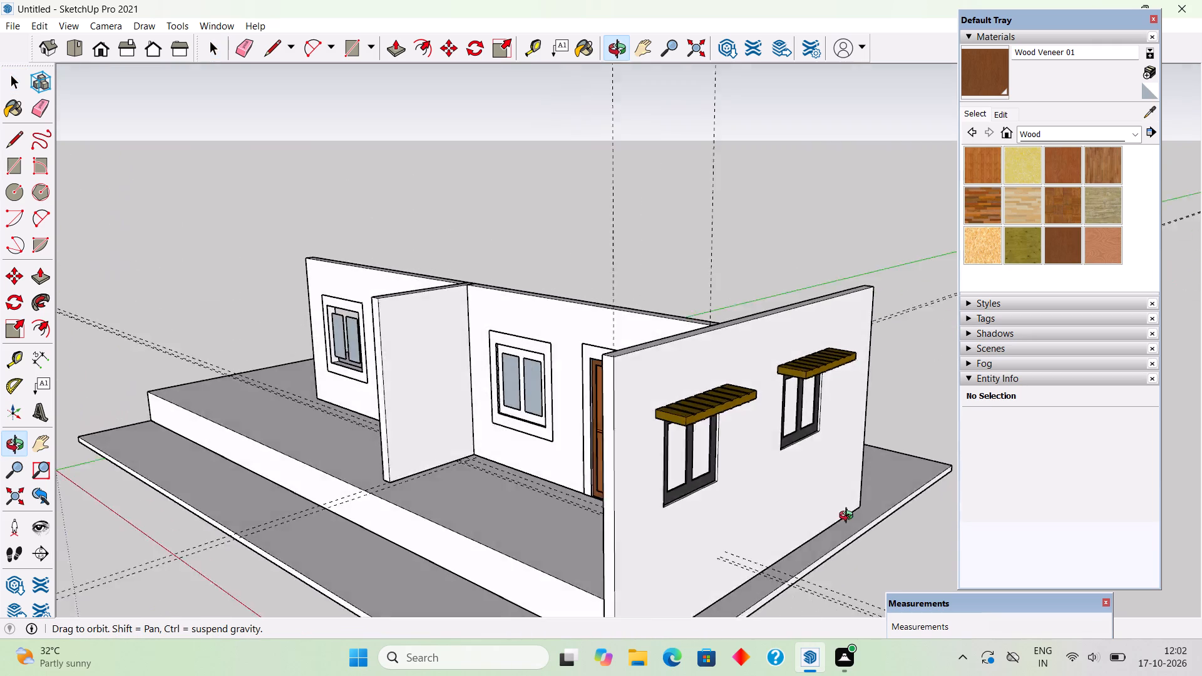
middle_click_drag(849, 517, 969, 427)
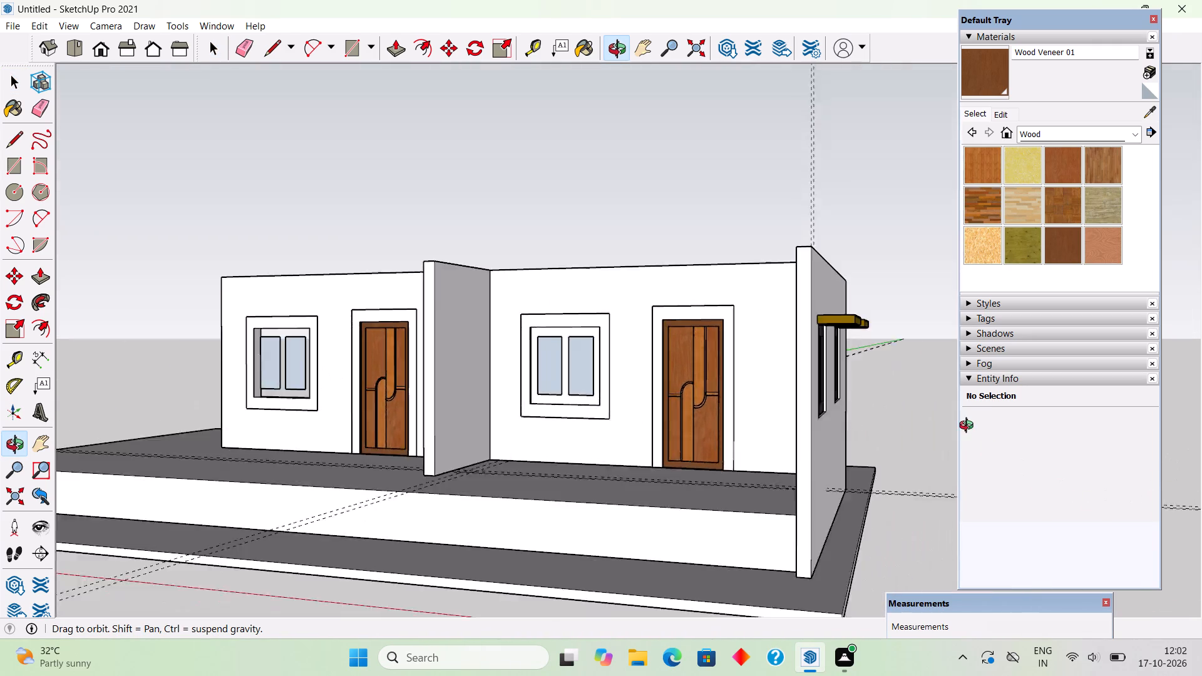
middle_click_drag(969, 427, 1090, 432)
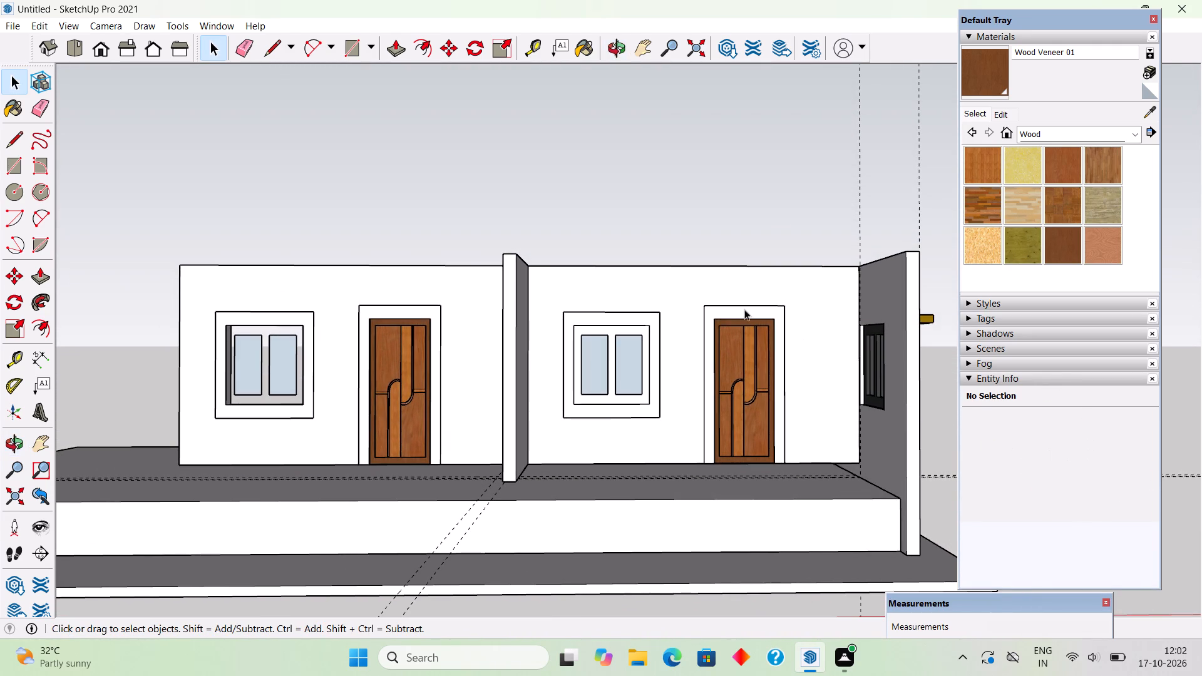
left_click(830, 315)
scroll(843, 496, "up", 2)
middle_click_drag(828, 459, 826, 453)
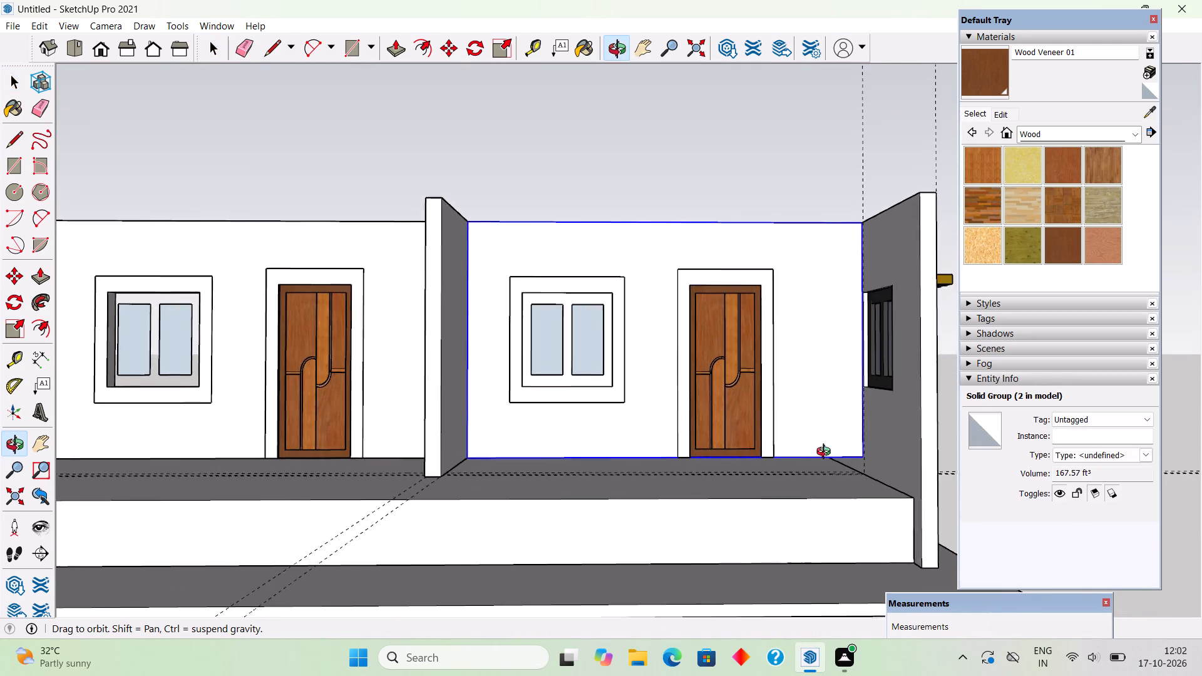
middle_click_drag(826, 453, 784, 402)
scroll(792, 449, "up", 11)
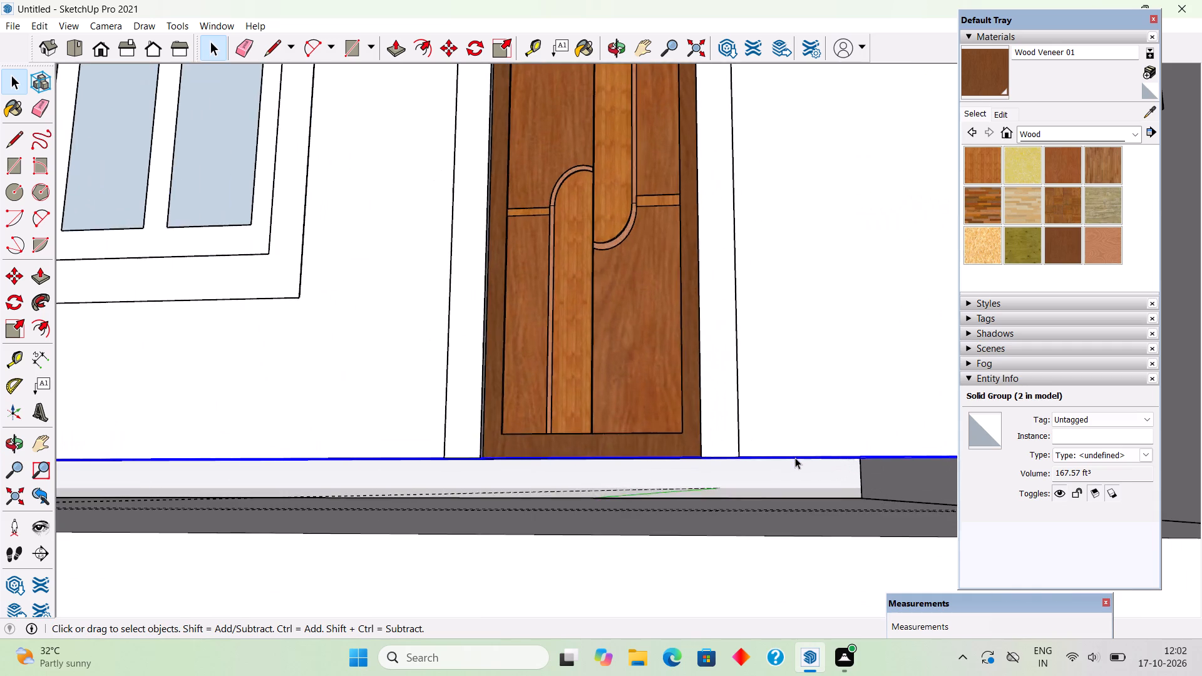
middle_click_drag(784, 432, 756, 439)
scroll(646, 453, "down", 5)
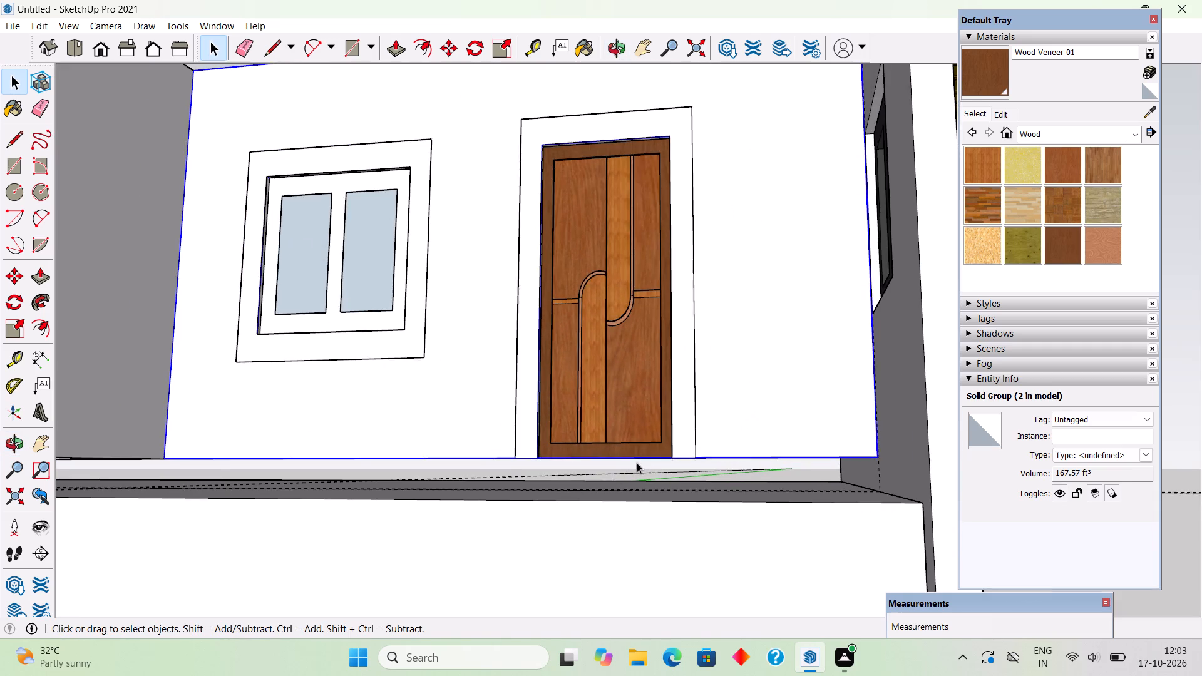
scroll(213, 450, "up", 3)
scroll(210, 453, "down", 4)
Hide the raised platform under the door walls and the base slab beneath it.
left_click(329, 573)
right_click(329, 573)
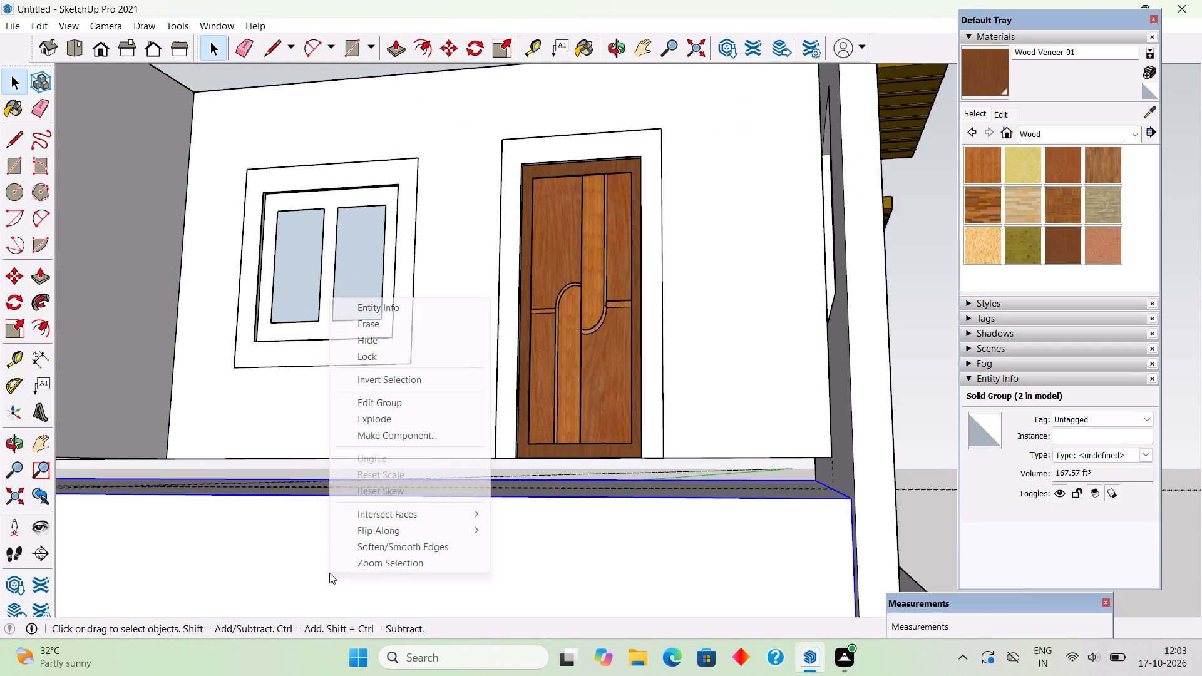
left_click(405, 343)
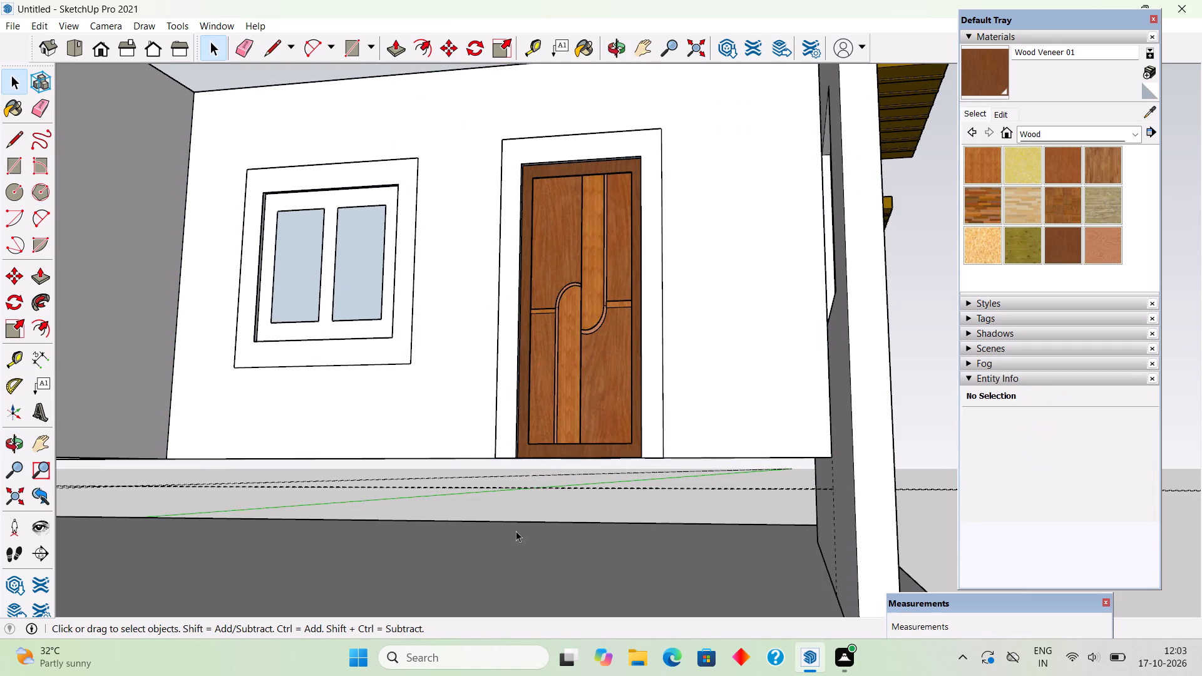
middle_click_drag(547, 526, 671, 491)
scroll(671, 491, "down", 6)
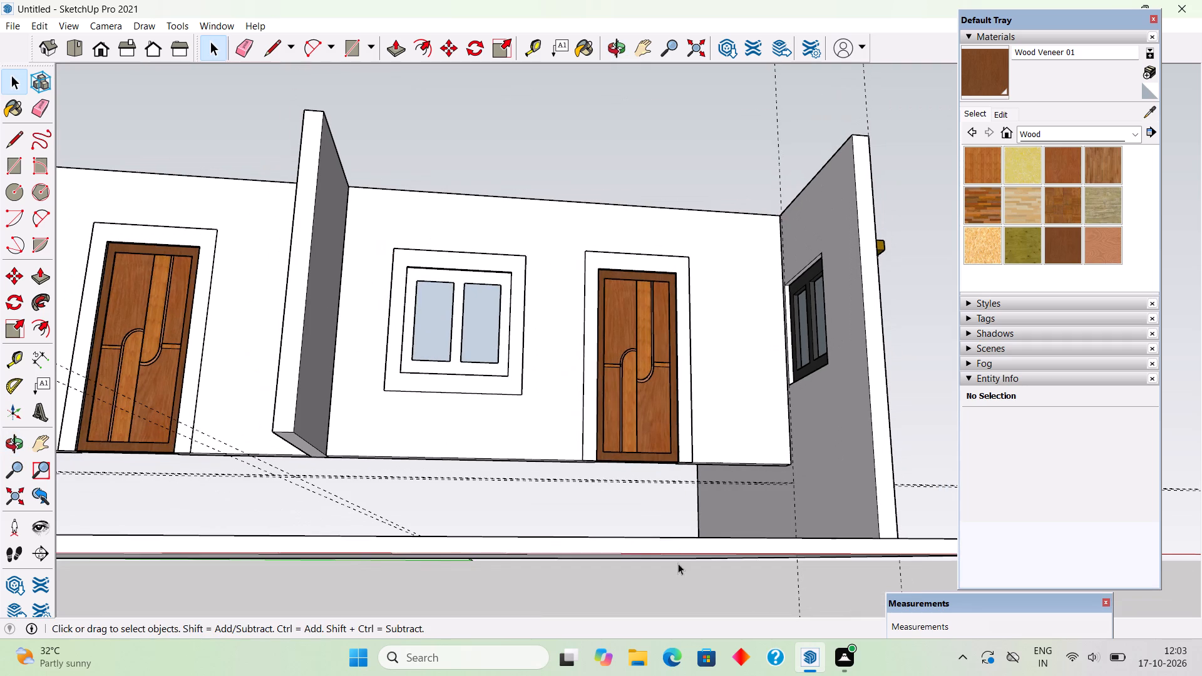
left_click(678, 550)
right_click(678, 550)
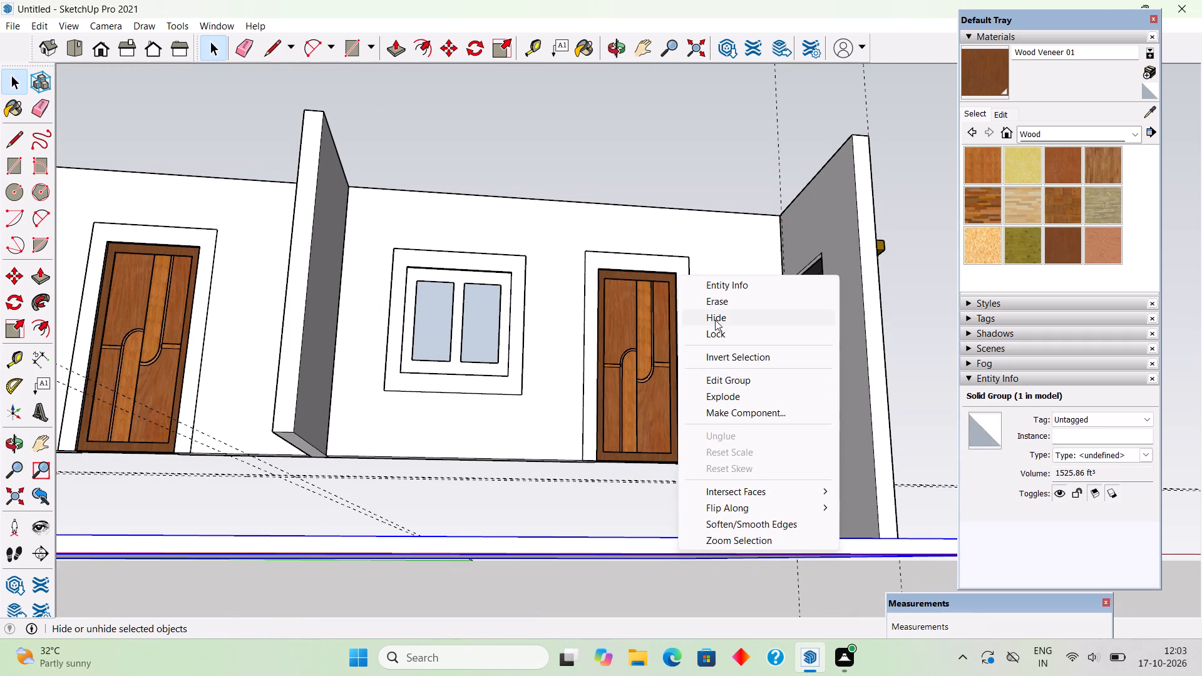
left_click(715, 319)
Select the walls with their doors and windows and scale them vertically by about 1.06, extending them downward from their fixed top.
scroll(242, 550, "down", 3)
key("s")
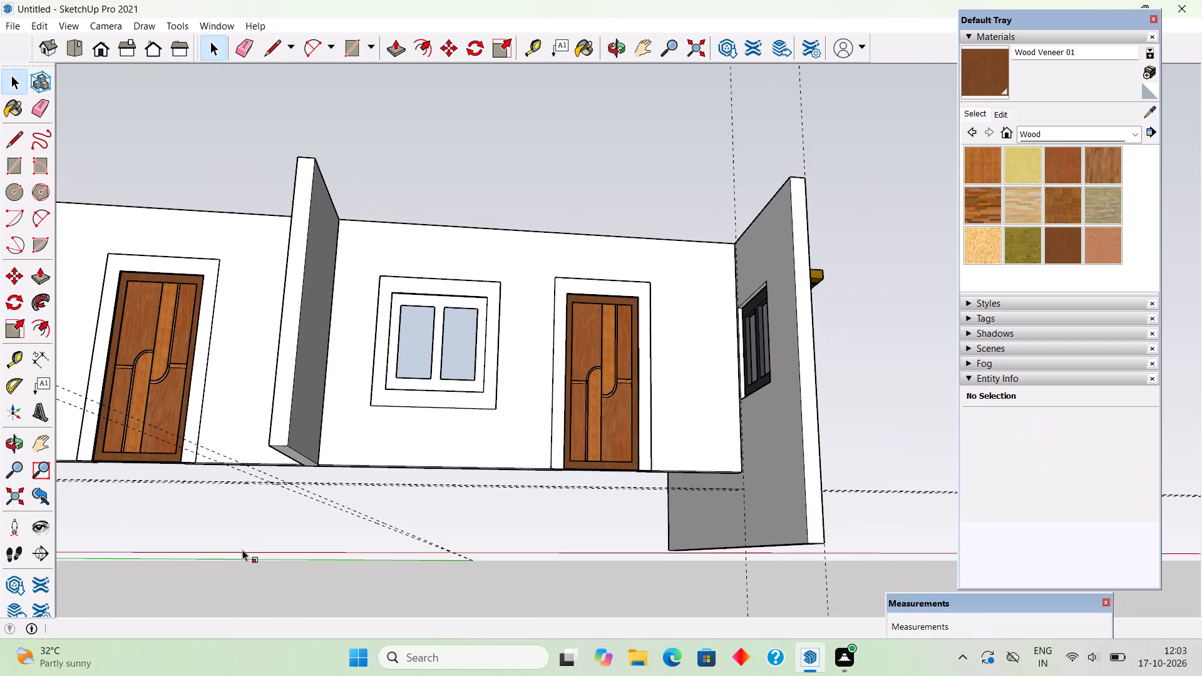
key("space")
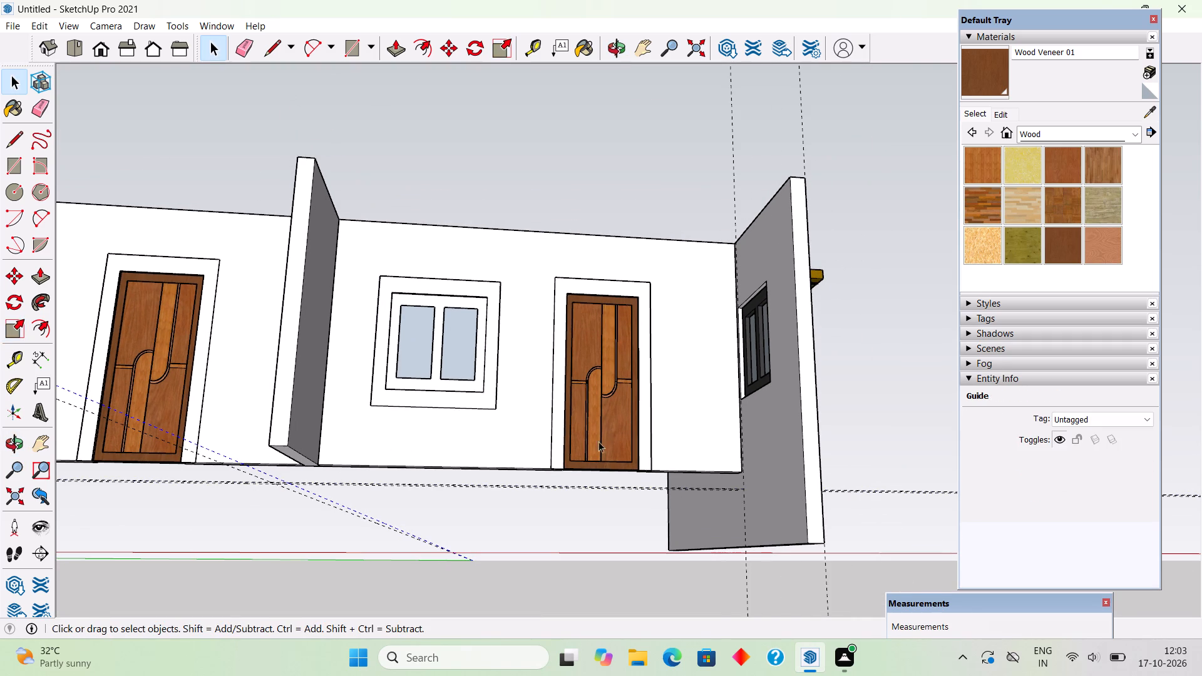
scroll(659, 454, "down", 4)
left_click_drag(708, 440, 525, 370)
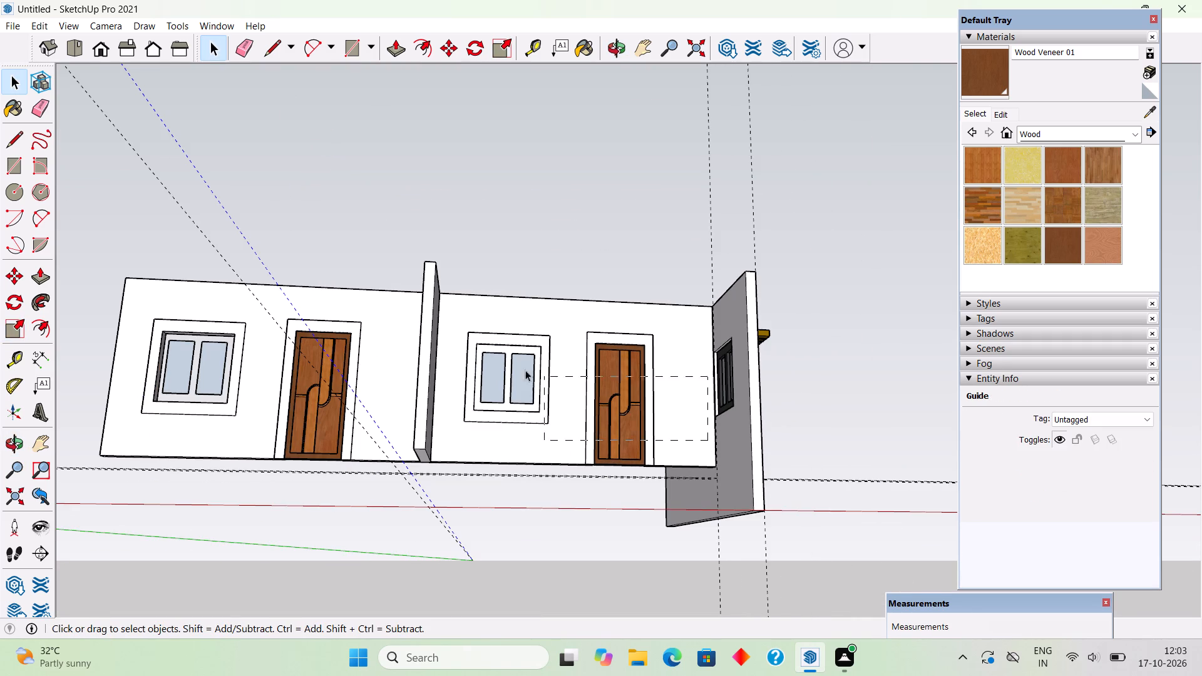
left_click_drag(525, 370, 138, 301)
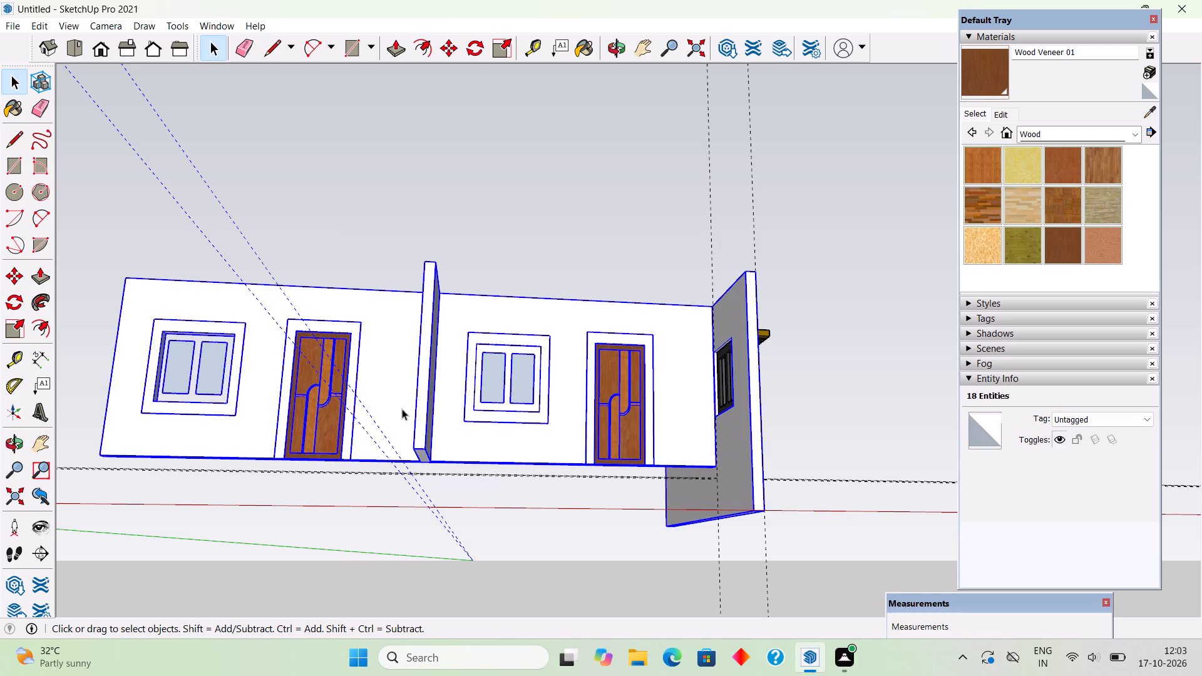
middle_click_drag(413, 446, 424, 386)
key("s")
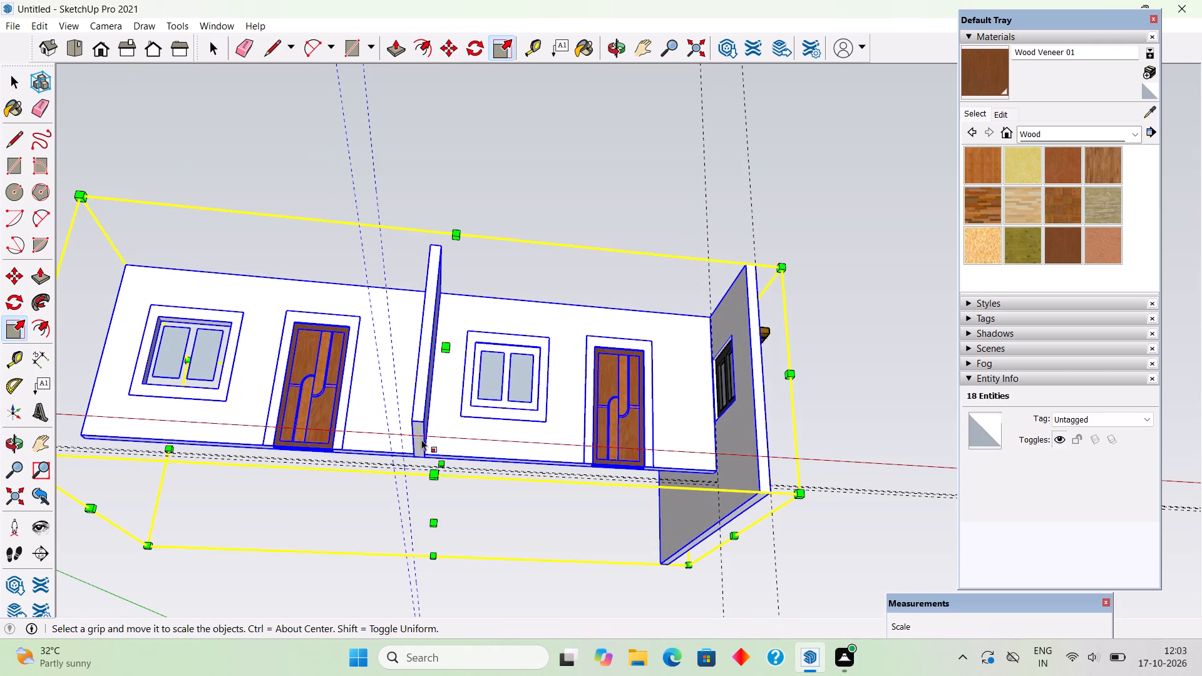
left_click(429, 528)
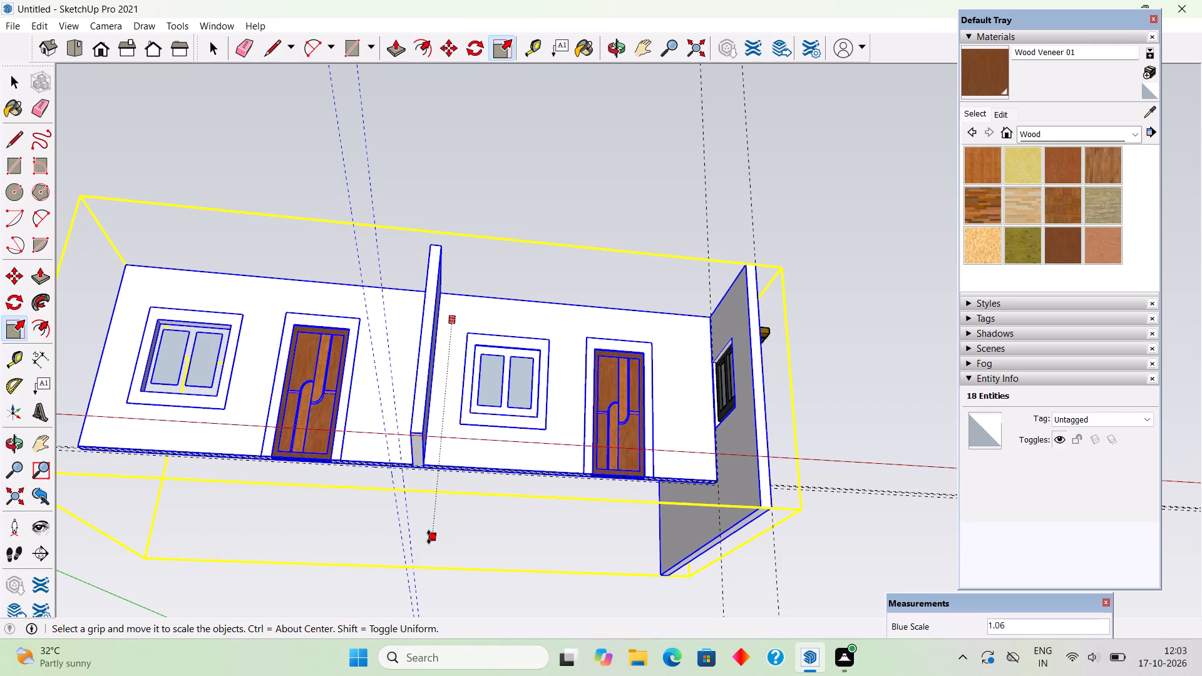
left_click(429, 537)
key("space")
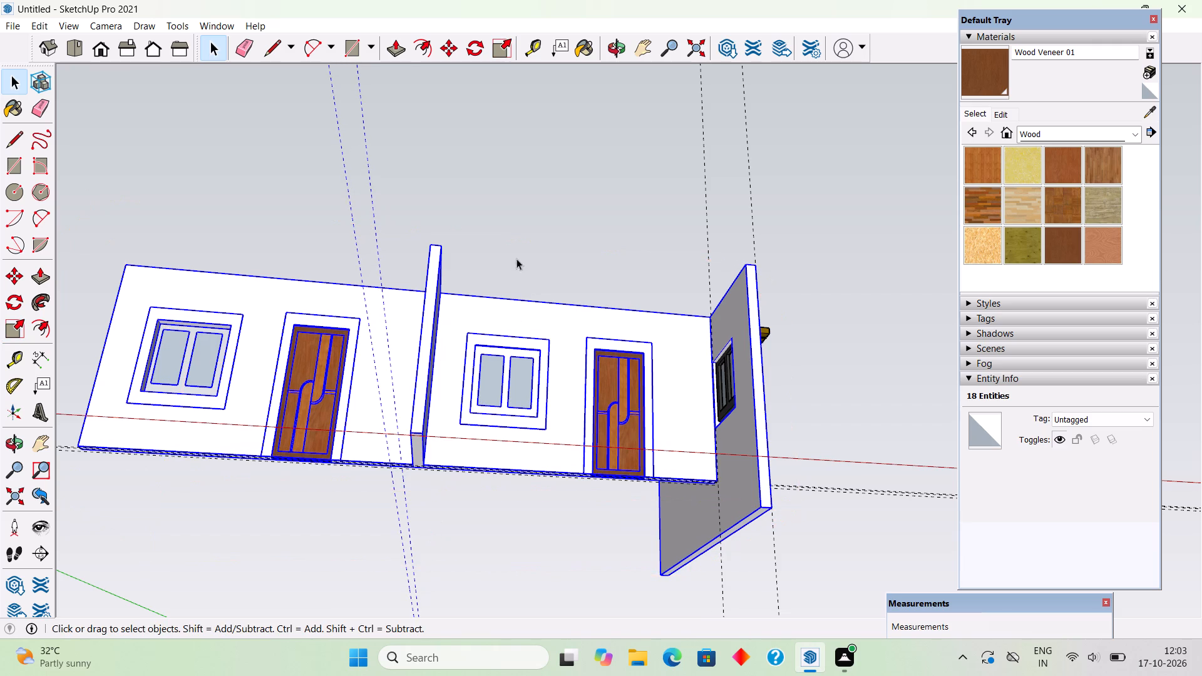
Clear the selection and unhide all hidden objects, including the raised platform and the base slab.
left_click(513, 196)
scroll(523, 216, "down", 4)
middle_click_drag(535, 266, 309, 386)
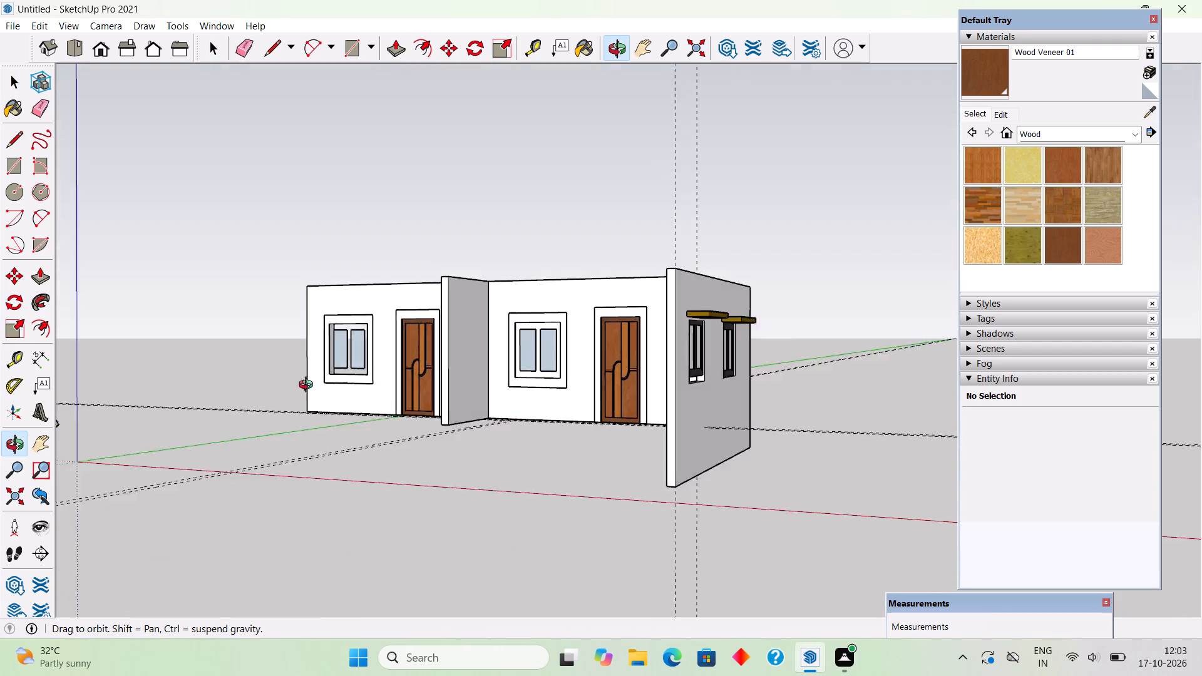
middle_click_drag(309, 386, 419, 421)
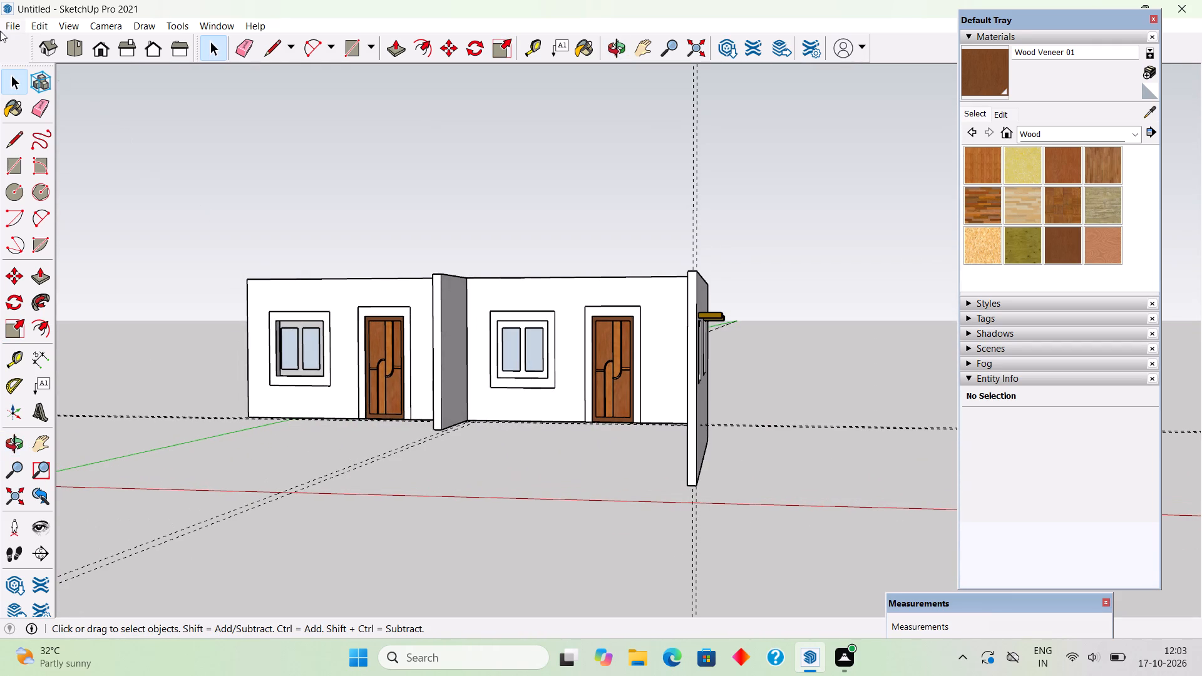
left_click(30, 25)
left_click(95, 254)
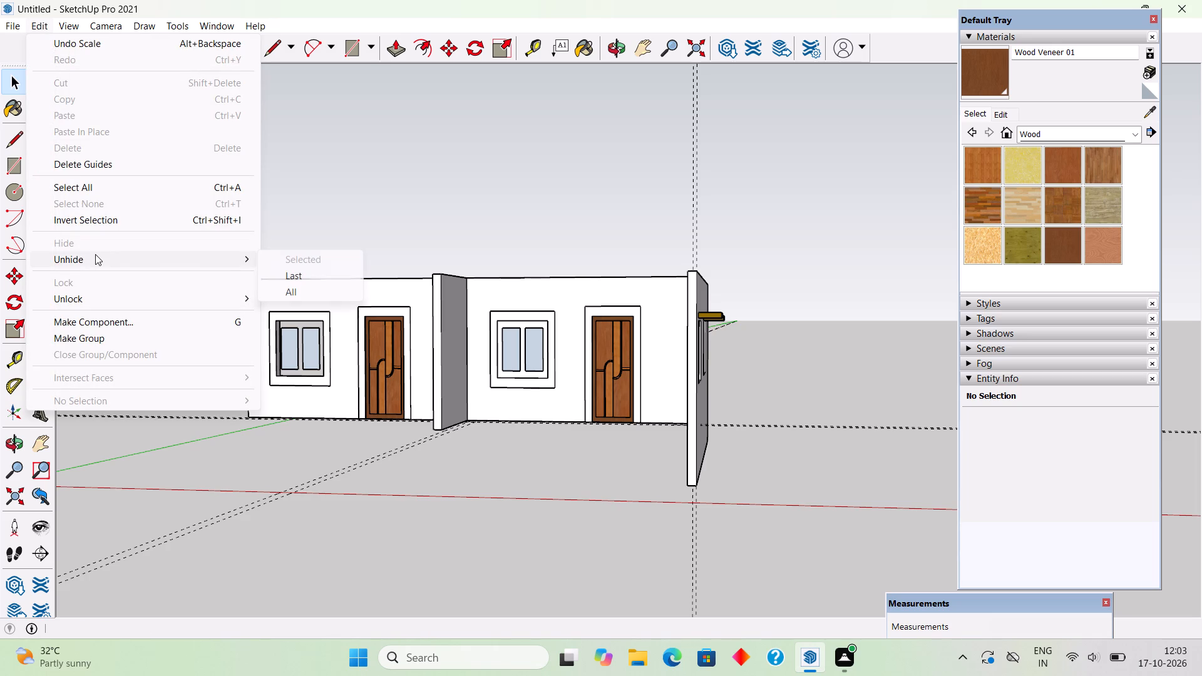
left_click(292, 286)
Inspect the bottom edges of the walls against the platform and the underside of the base slab below the side wall.
middle_click_drag(562, 378, 621, 307)
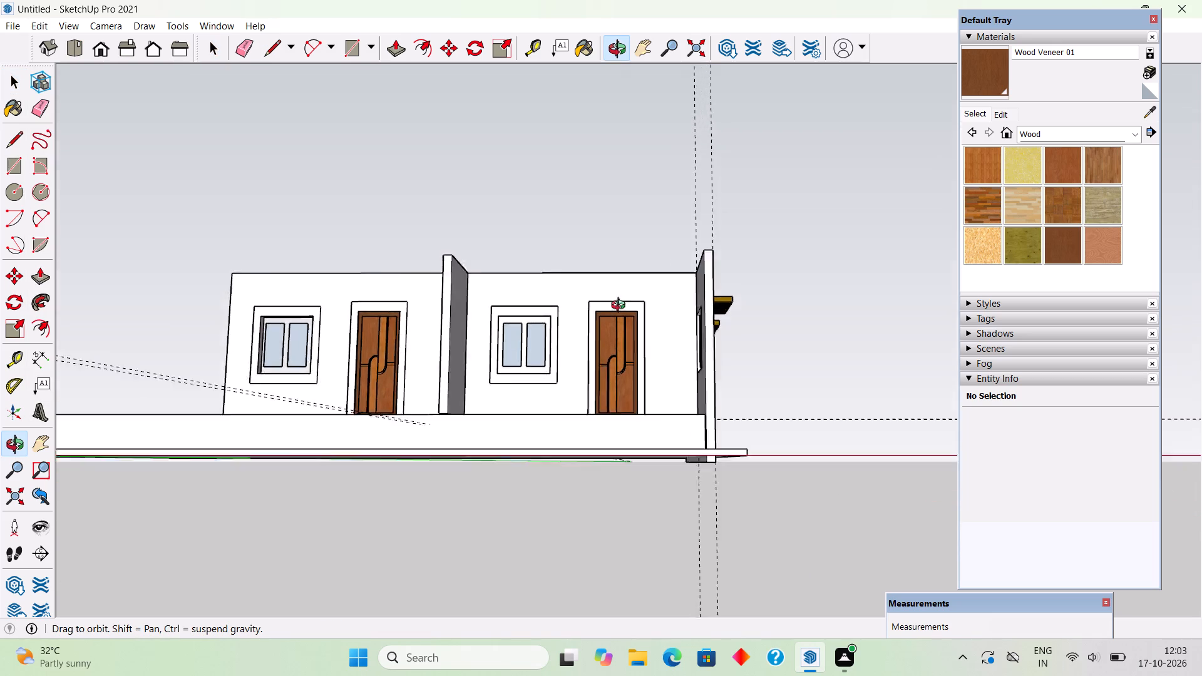
middle_click_drag(621, 307, 855, 374)
scroll(501, 451, "up", 13)
middle_click_drag(604, 389, 568, 334)
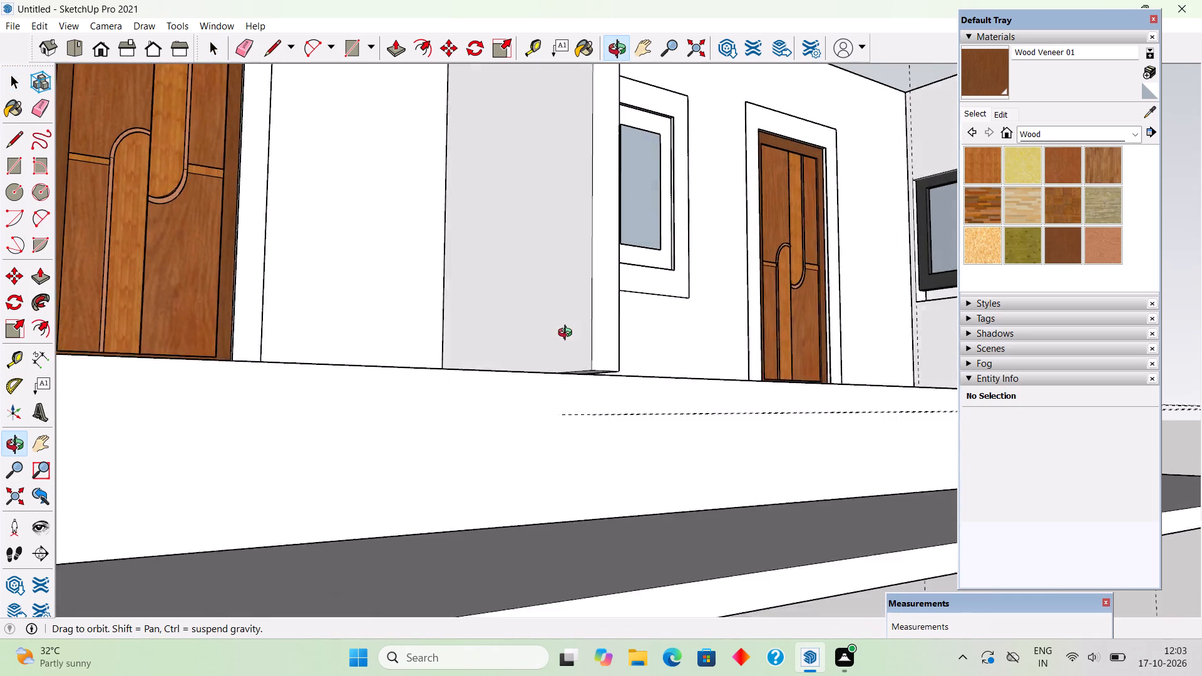
middle_click_drag(568, 334, 422, 377)
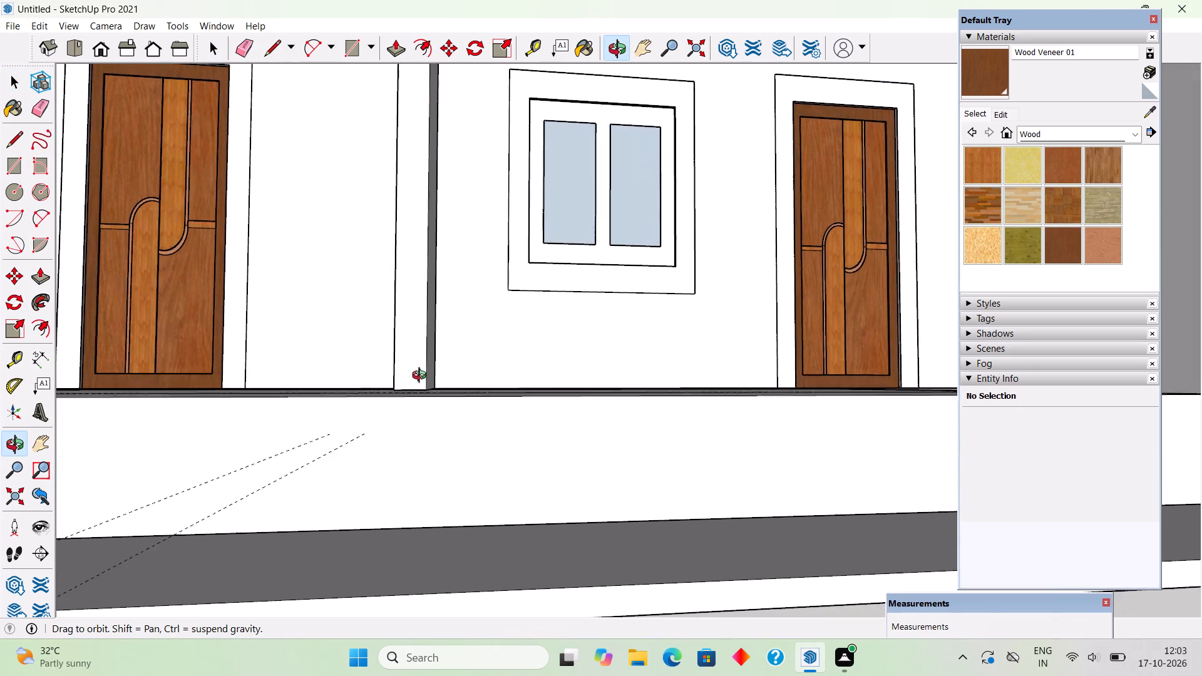
middle_click_drag(422, 377, 250, 470)
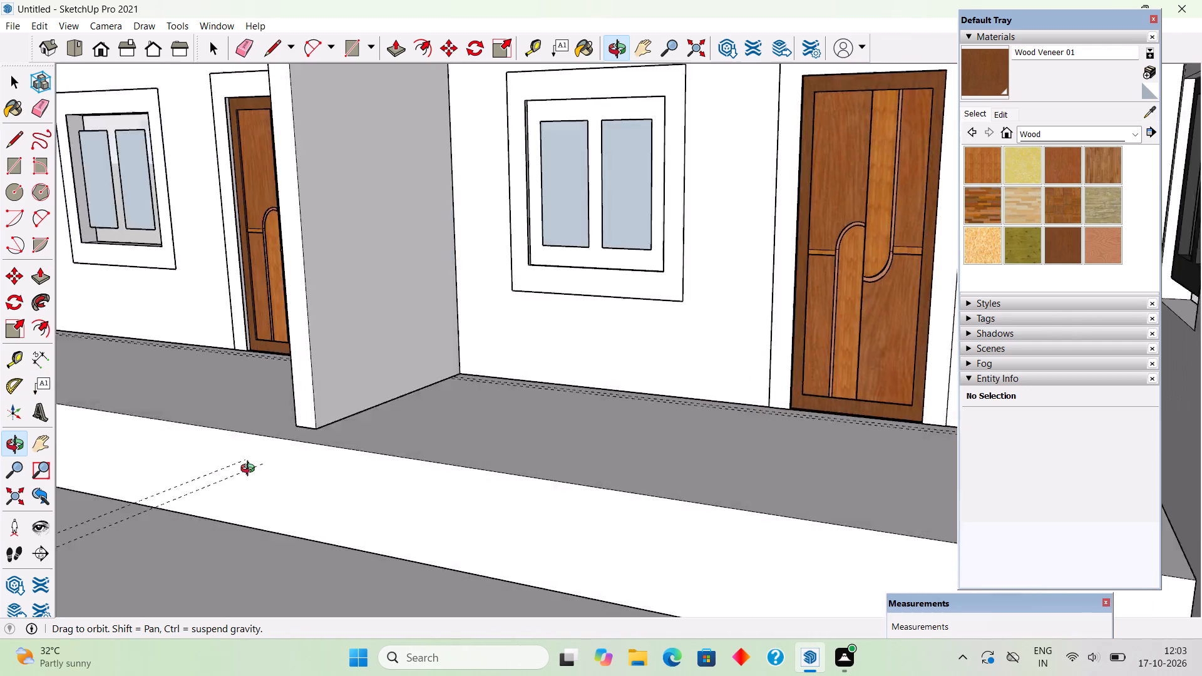
middle_click_drag(250, 470, 614, 365)
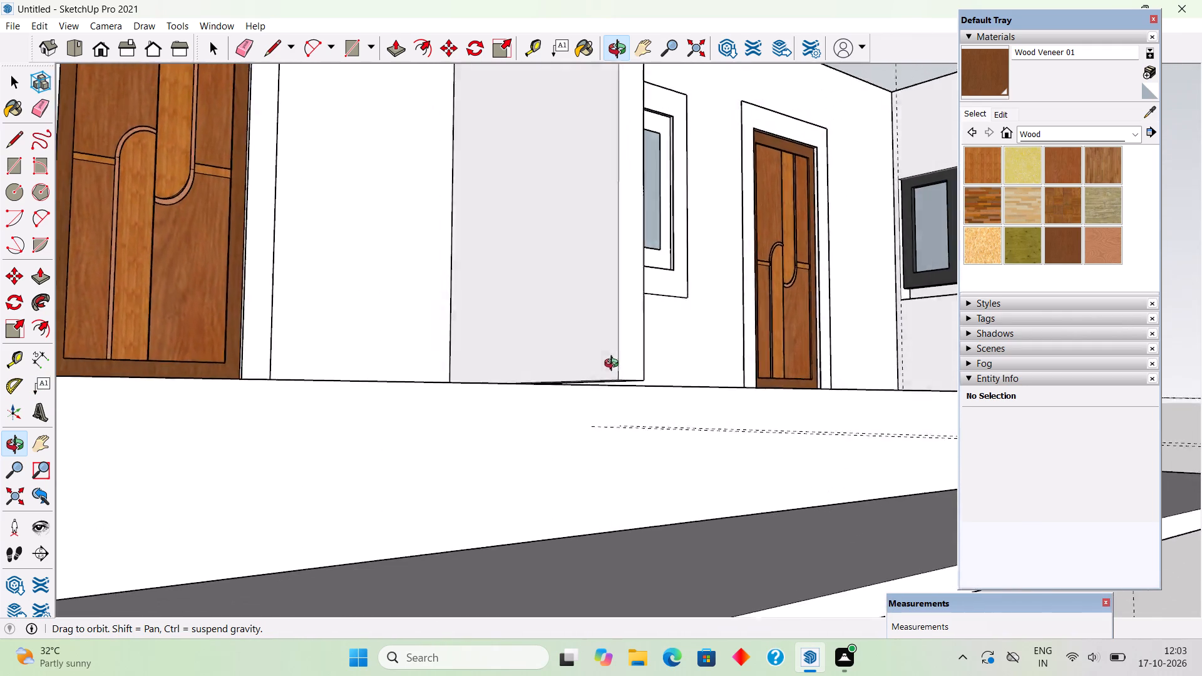
middle_click_drag(614, 365, 724, 428)
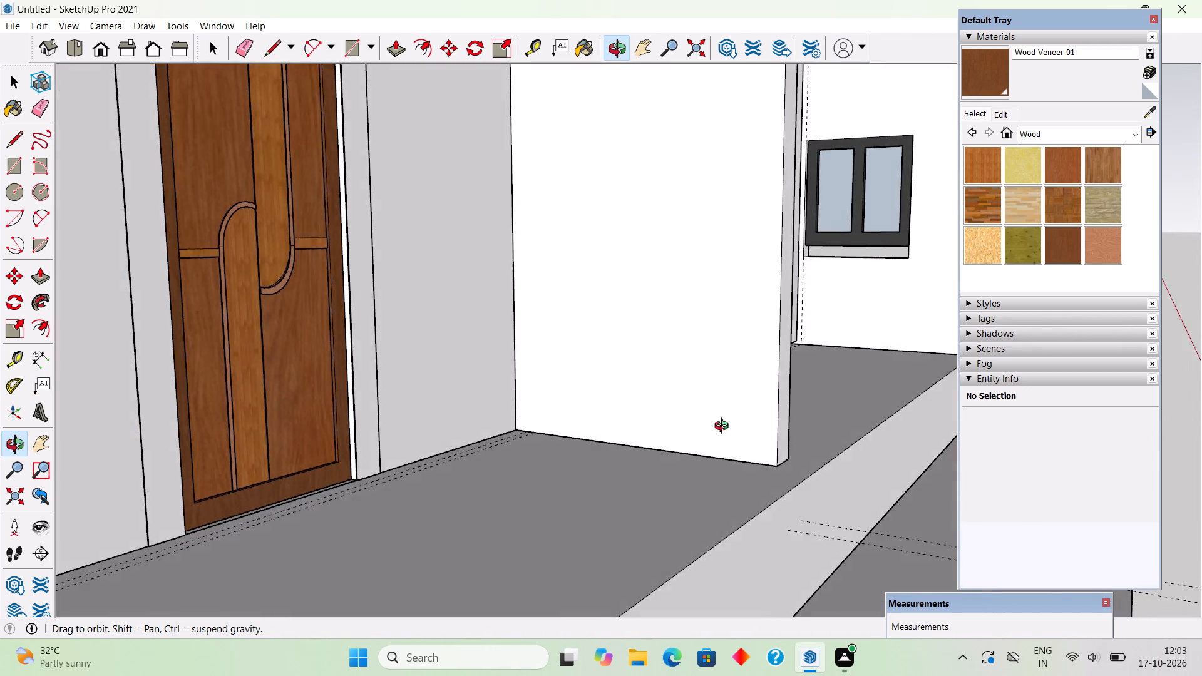
middle_click_drag(724, 428, 235, 385)
scroll(235, 385, "down", 6)
scroll(578, 511, "up", 3)
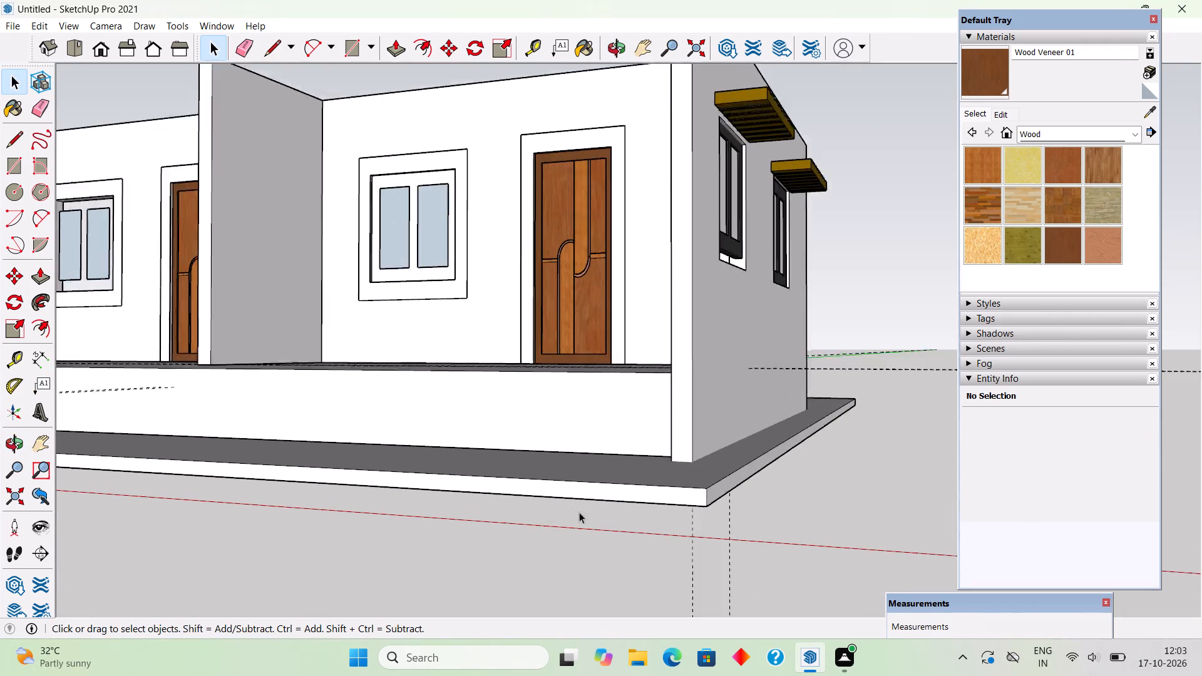
scroll(579, 512, "up", 7)
middle_click_drag(766, 443, 570, 331)
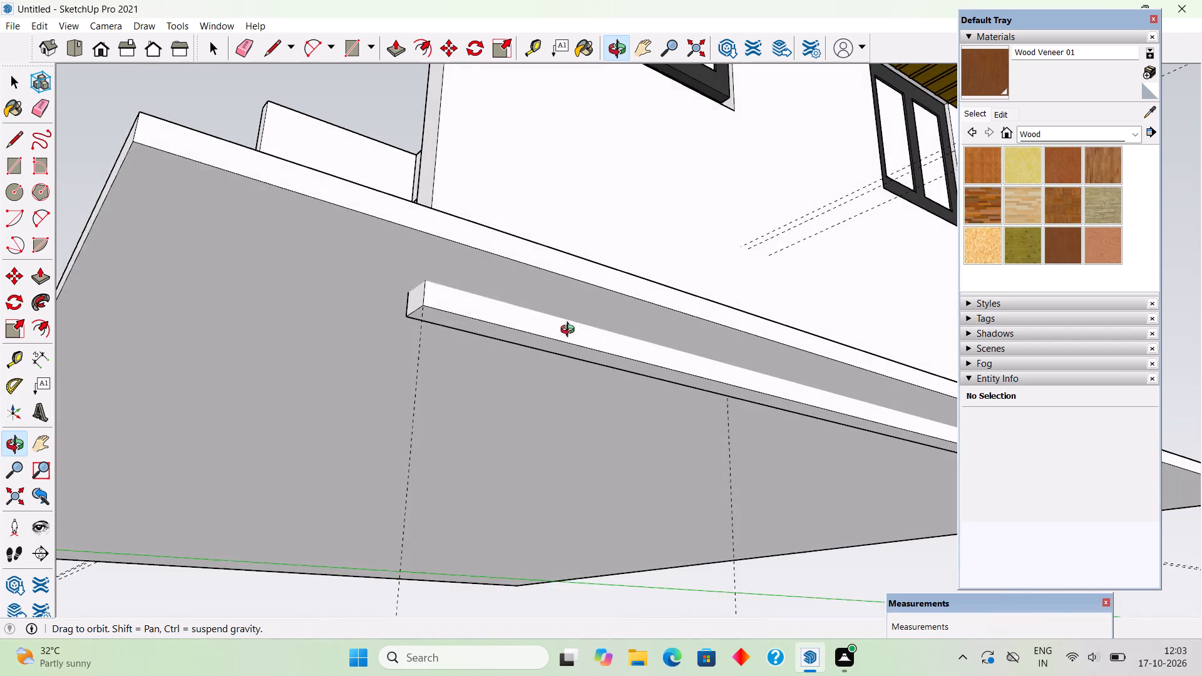
middle_click_drag(570, 331, 572, 342)
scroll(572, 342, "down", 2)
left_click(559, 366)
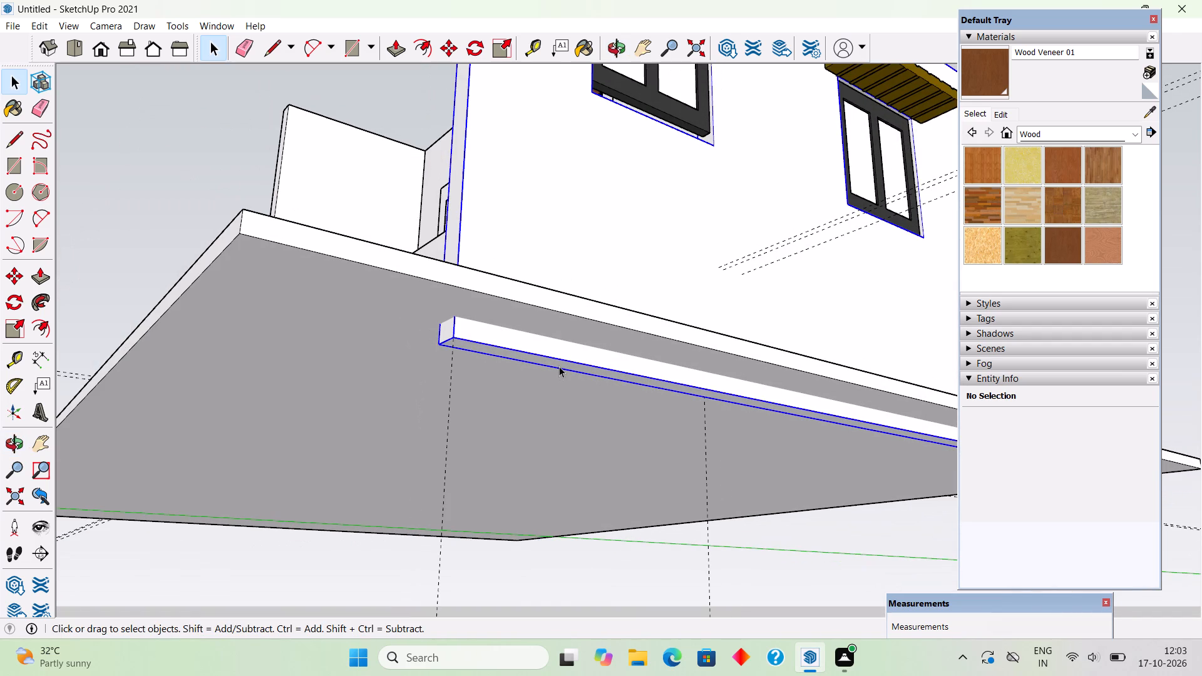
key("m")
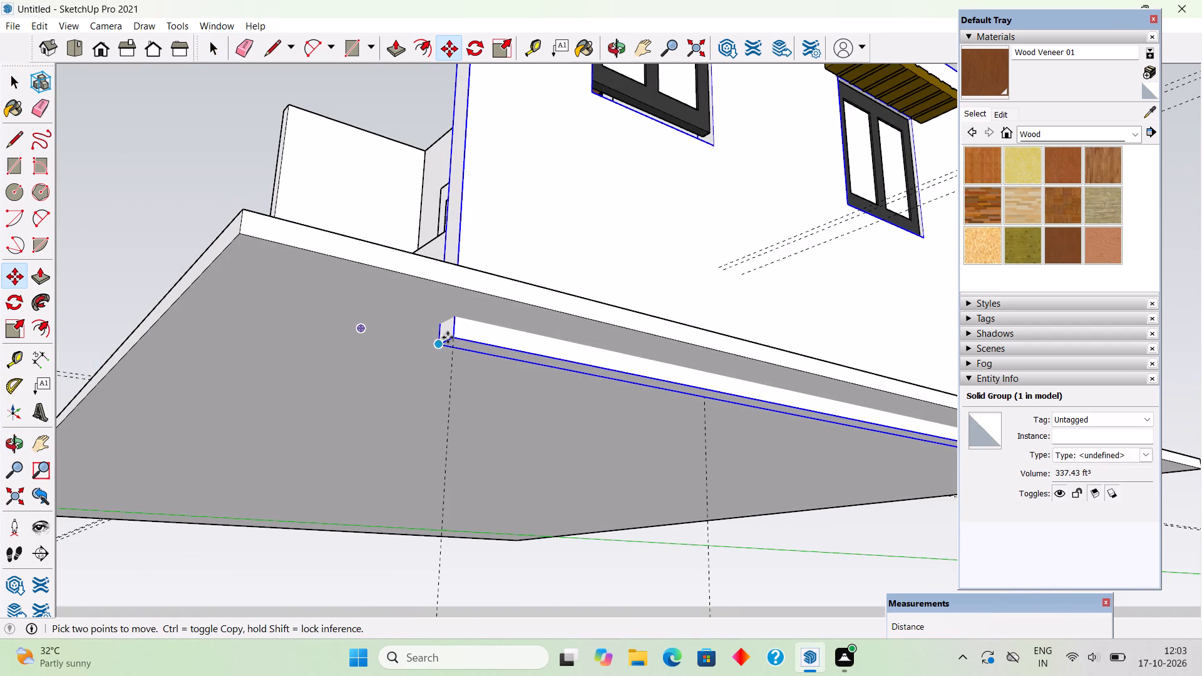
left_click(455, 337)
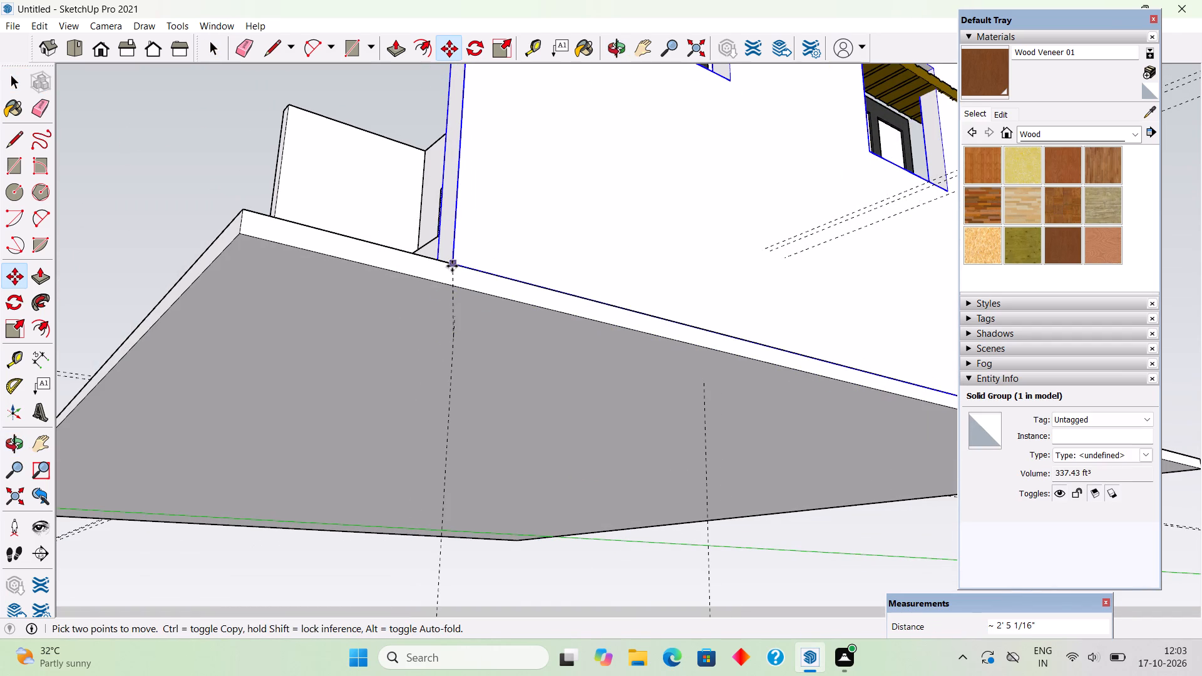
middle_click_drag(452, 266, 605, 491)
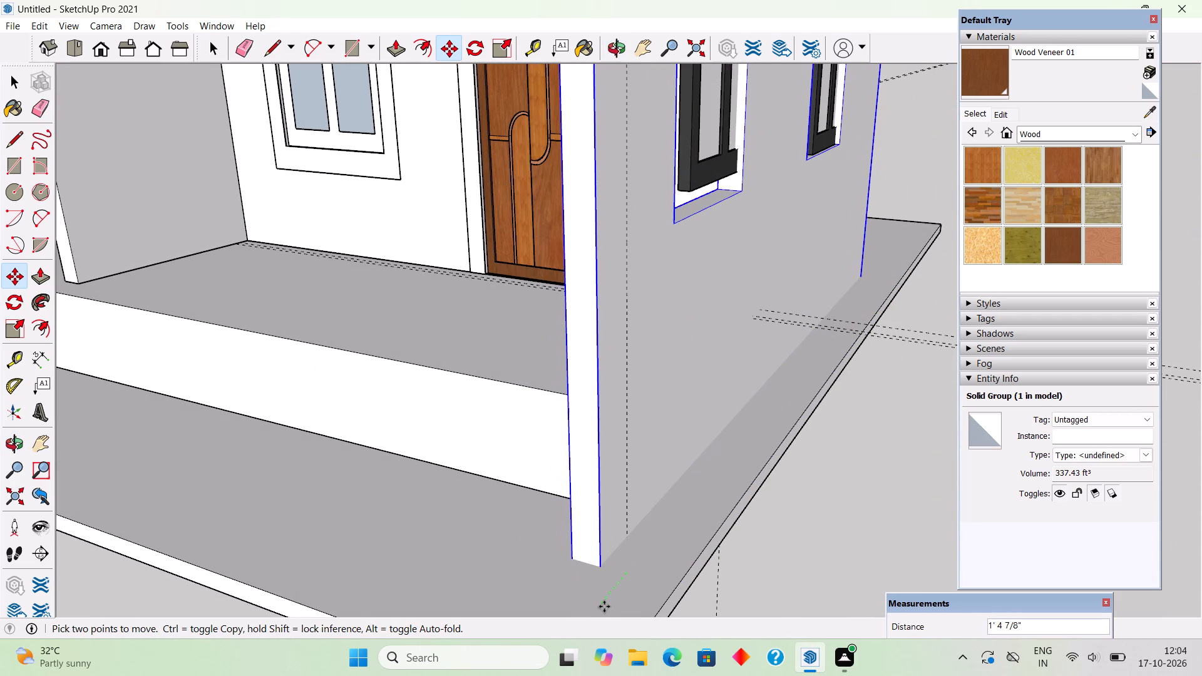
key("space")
Undo the unhiding, the vertical wall scaling and the hiding of platform and base slab, and leave the platform group.
key("ctrl+z")
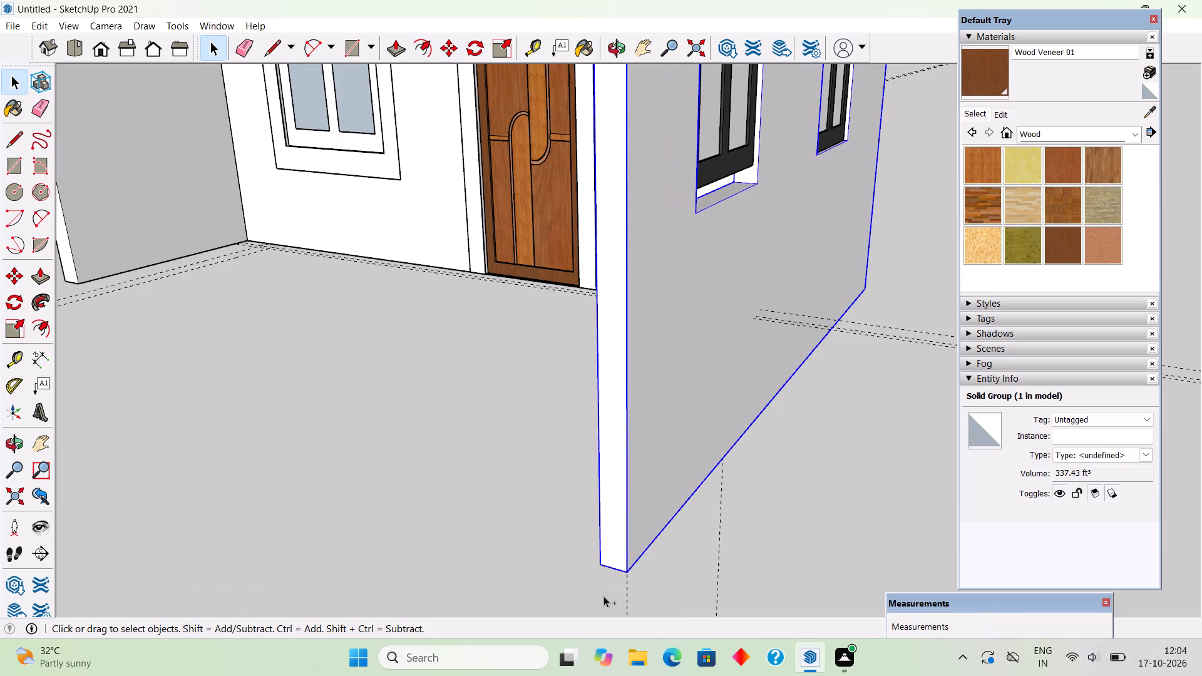
key("ctrl+z")
key("ctrl+z")
key("z")
key("ctrl+z")
key("ctrl+z")
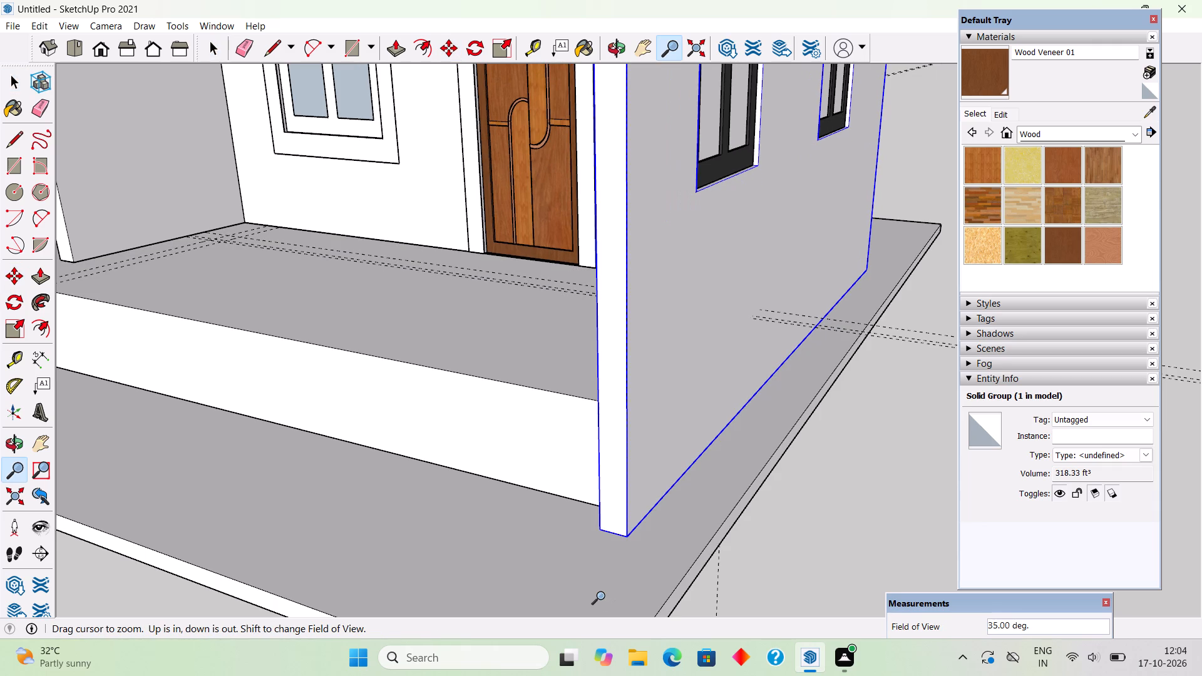
key("ctrl+z")
key("space")
scroll(604, 596, "down", 6)
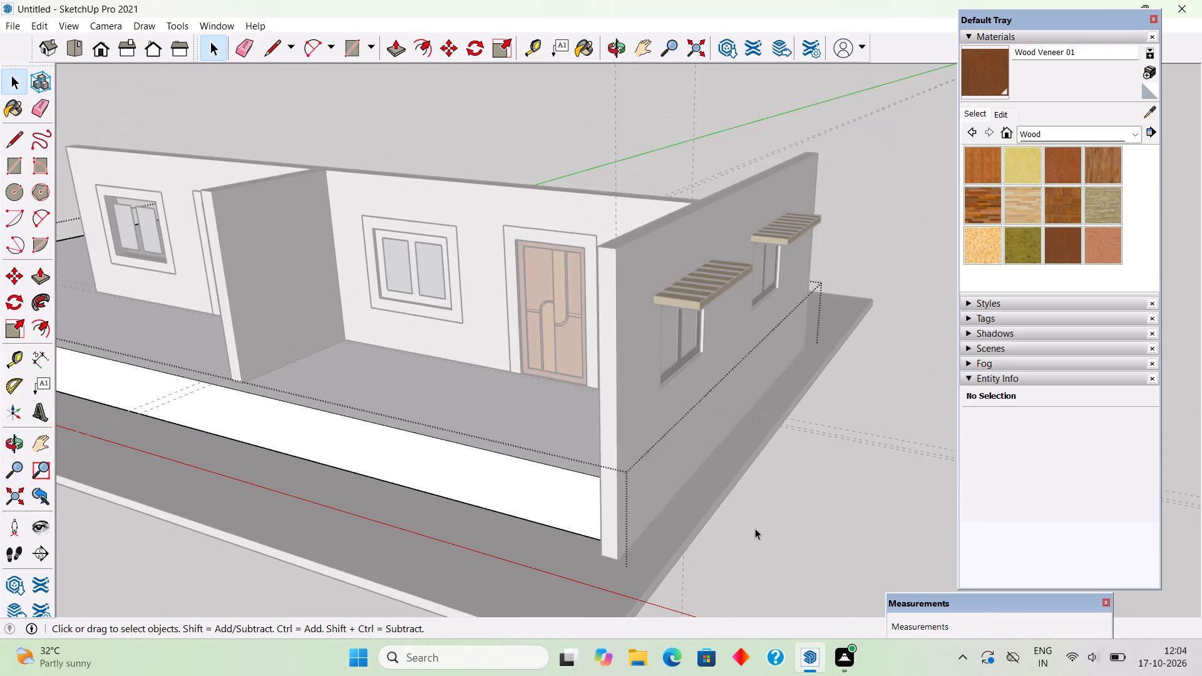
scroll(755, 528, "down", 4)
key("space")
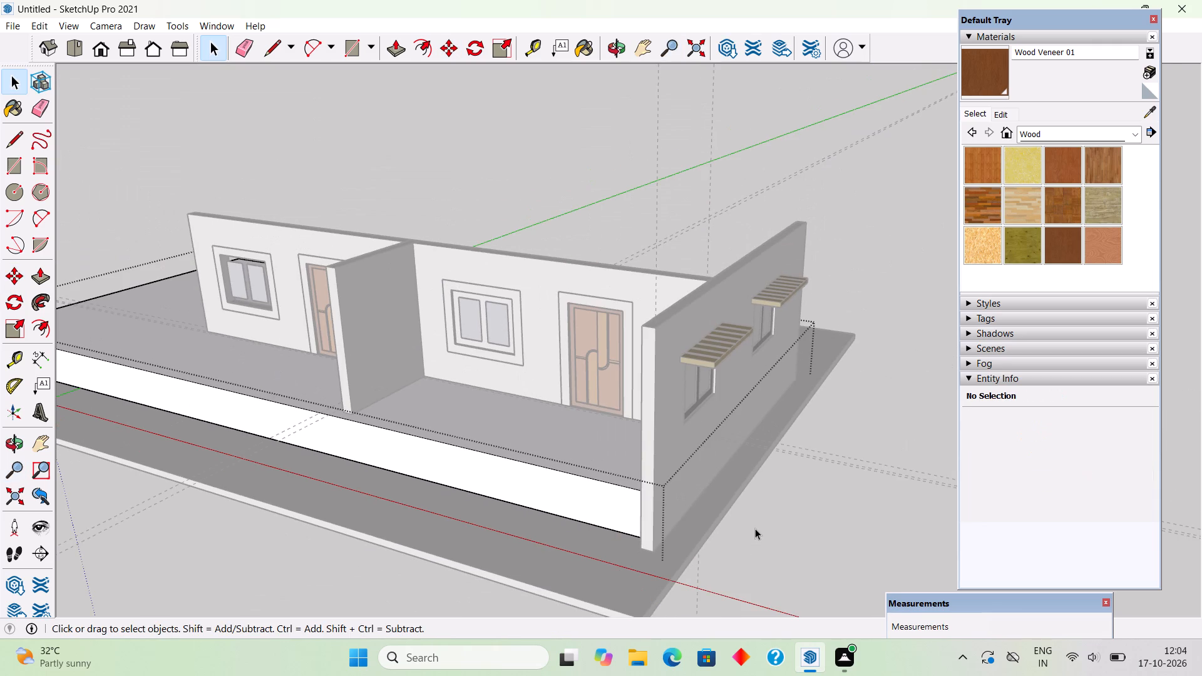
left_click(755, 528)
Examine the door walls, side wall and raised platform from the front, the side and above.
middle_click_drag(731, 412, 677, 301)
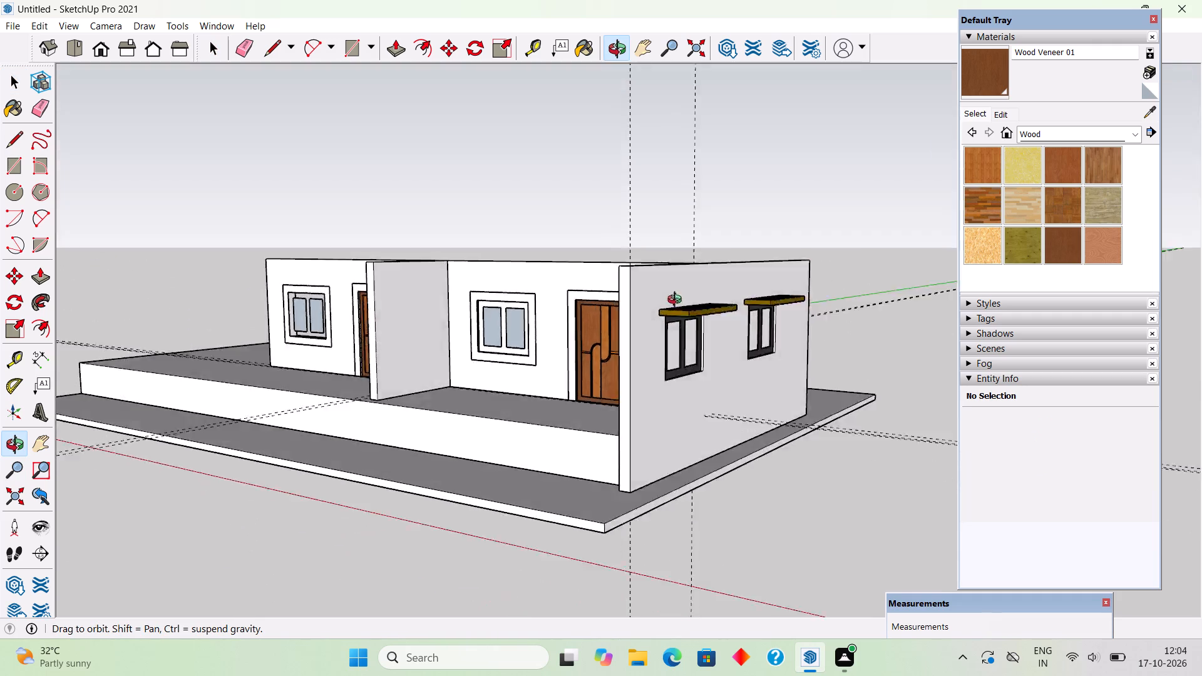
middle_click_drag(677, 301, 903, 322)
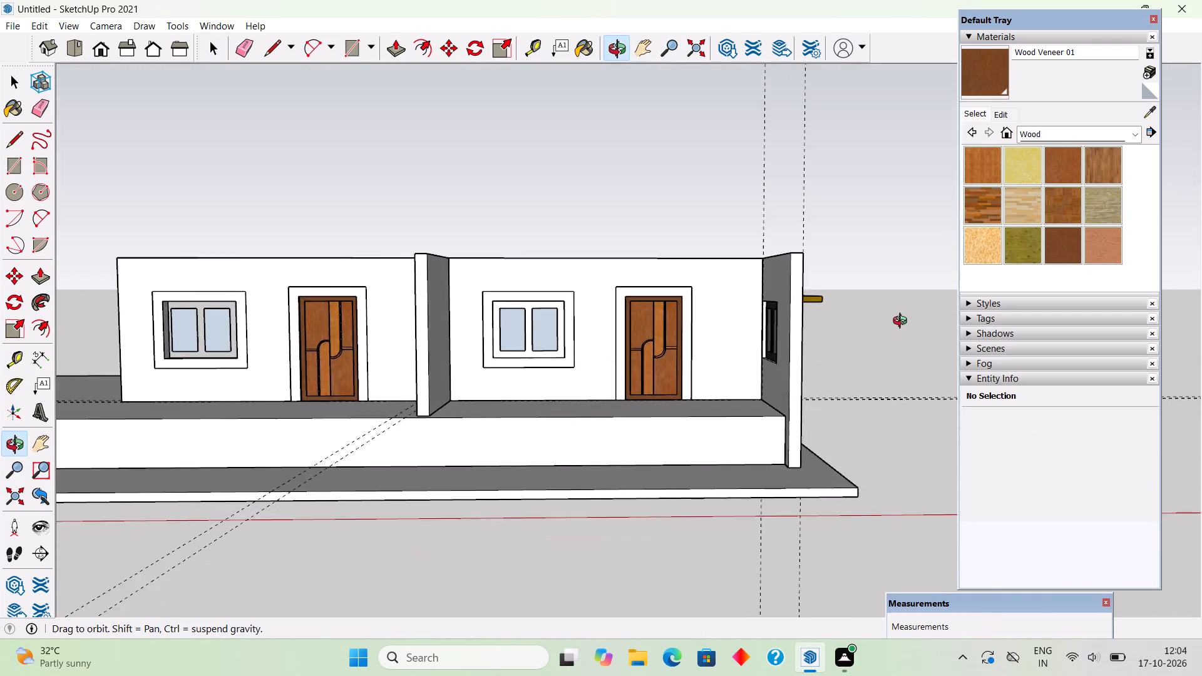
middle_click_drag(903, 322, 1087, 537)
scroll(707, 347, "up", 10)
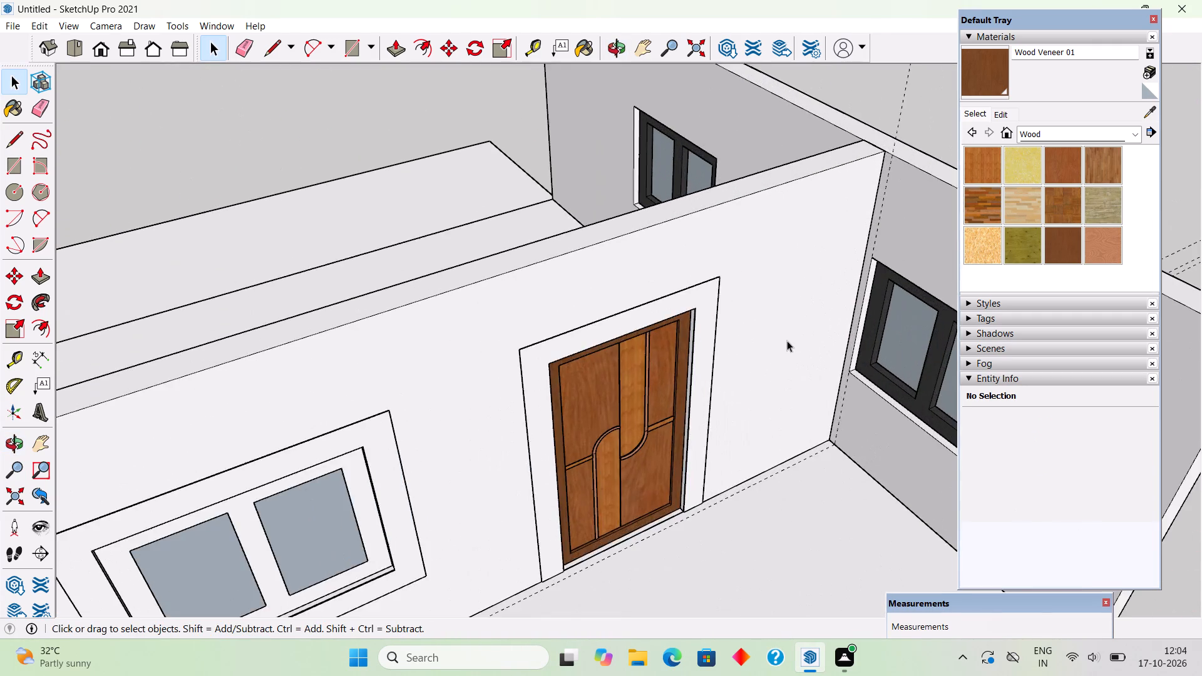
middle_click_drag(784, 347, 630, 187)
scroll(630, 187, "down", 13)
scroll(632, 276, "down", 4)
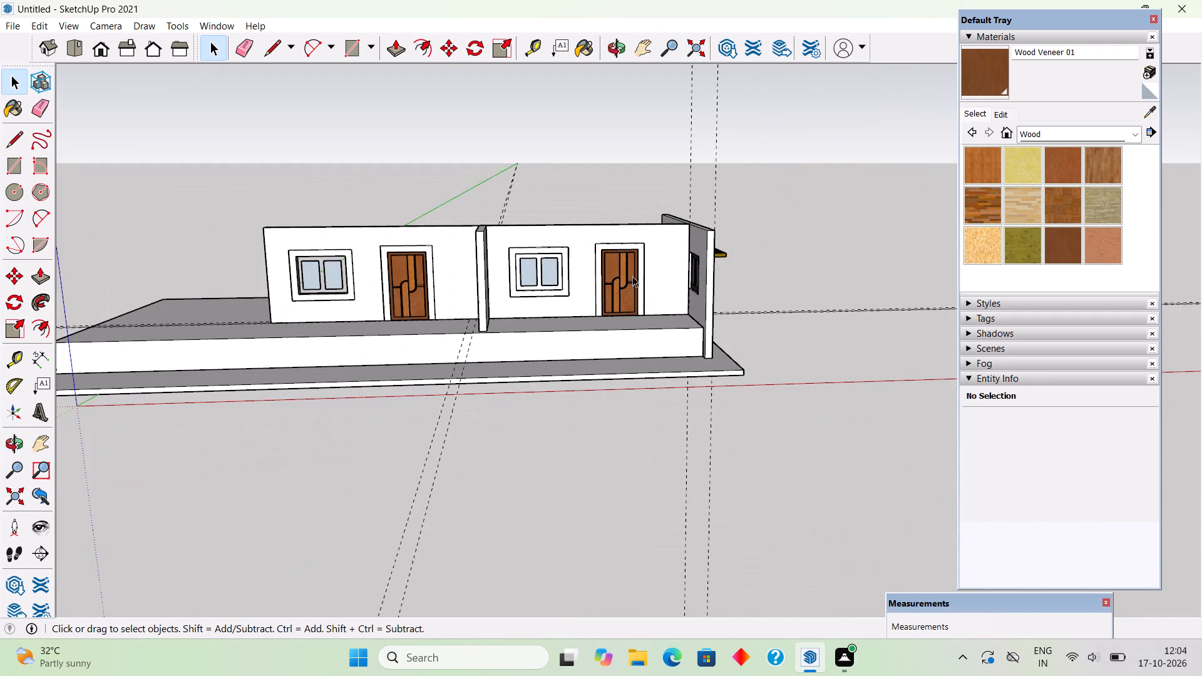
middle_click_drag(619, 276, 719, 329)
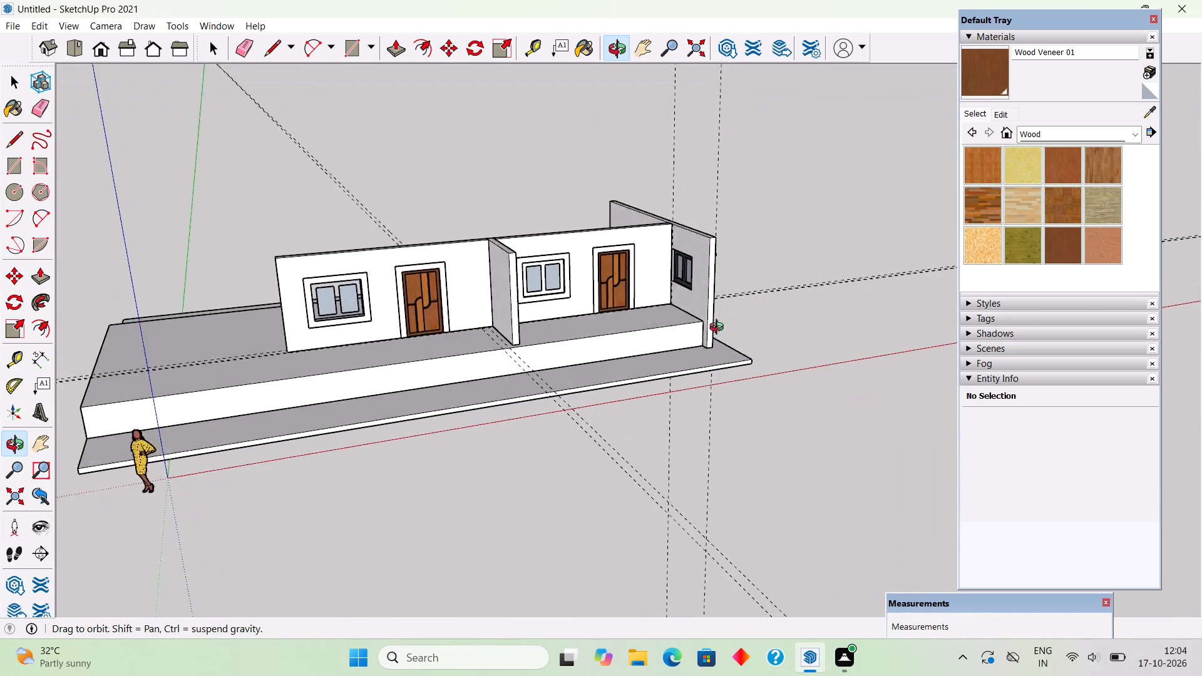
middle_click_drag(719, 329, 411, 251)
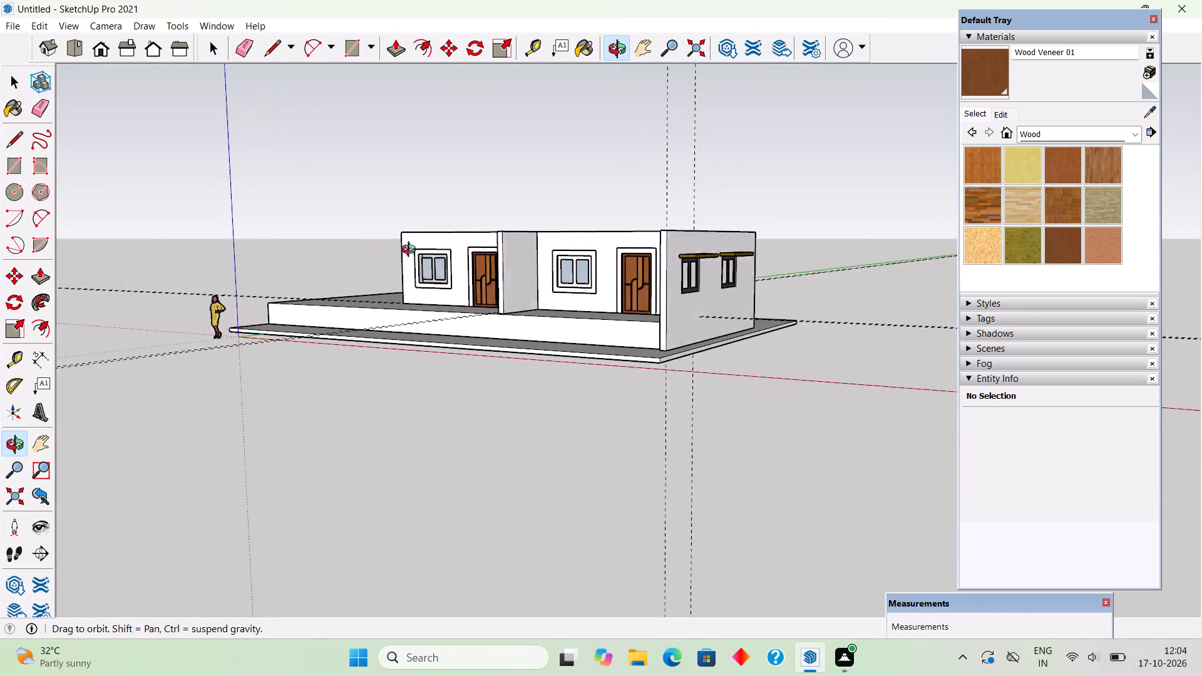
middle_click_drag(411, 251, 652, 342)
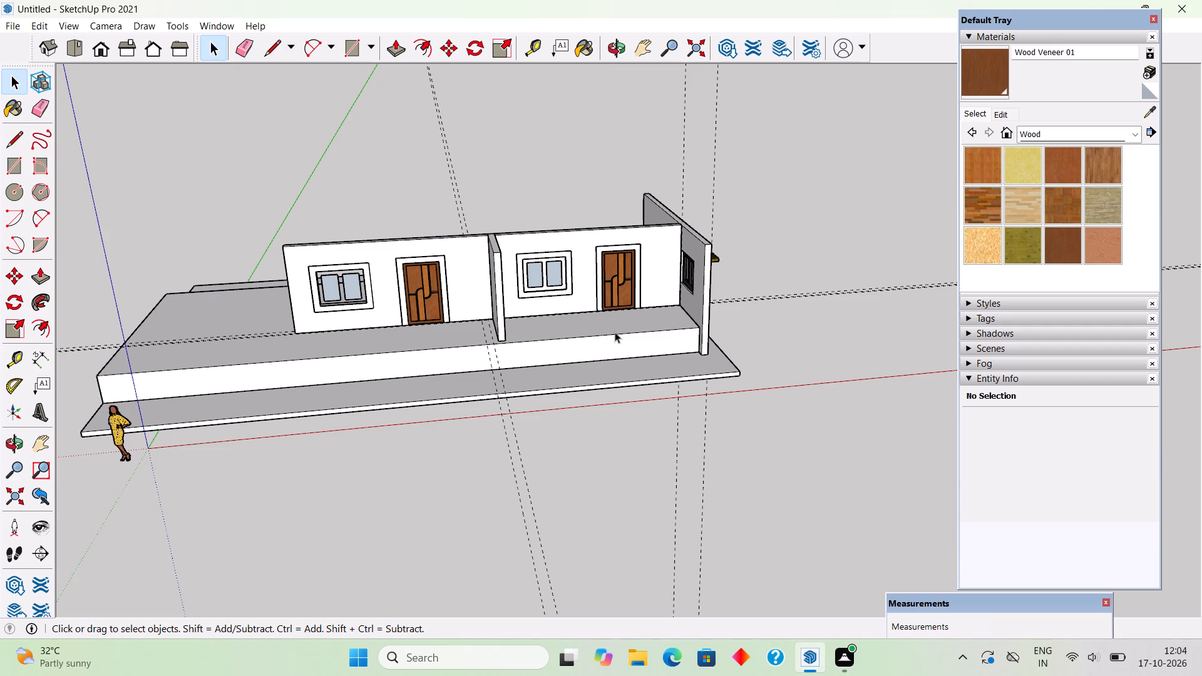
Examine the platform's open end and the door wall with its window, door and partition from both sides.
scroll(602, 292, "down", 3)
scroll(992, 143, "down", 3)
scroll(481, 289, "up", 5)
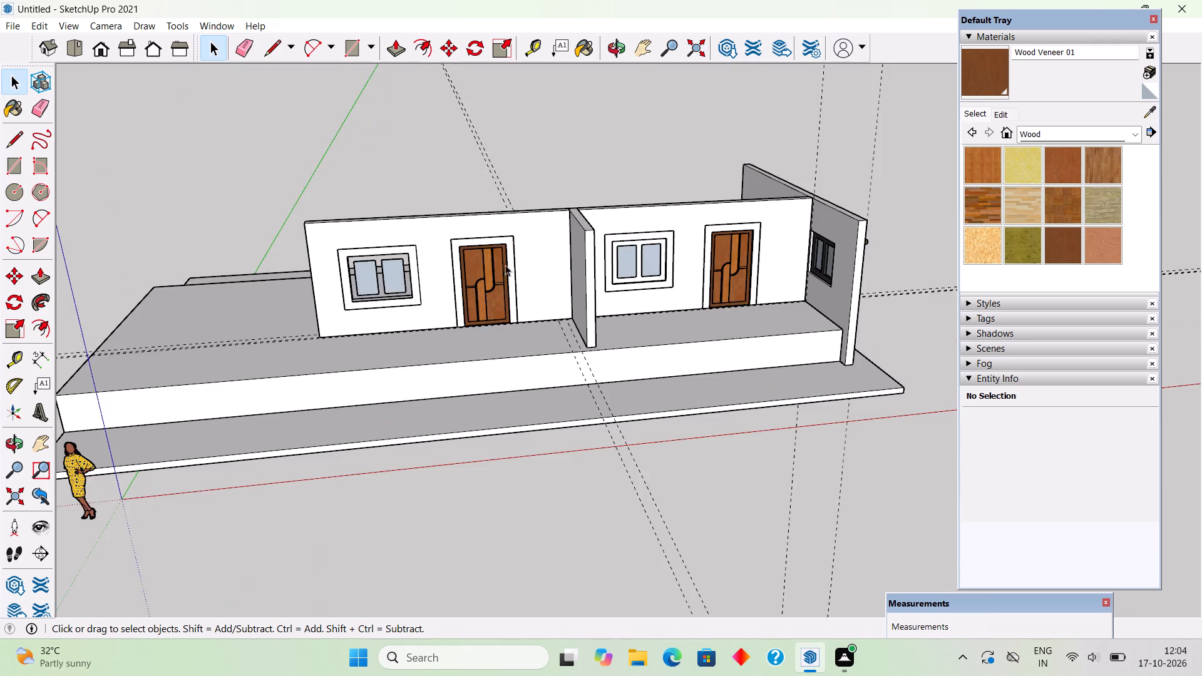
middle_click_drag(747, 309, 898, 331)
scroll(893, 326, "down", 4)
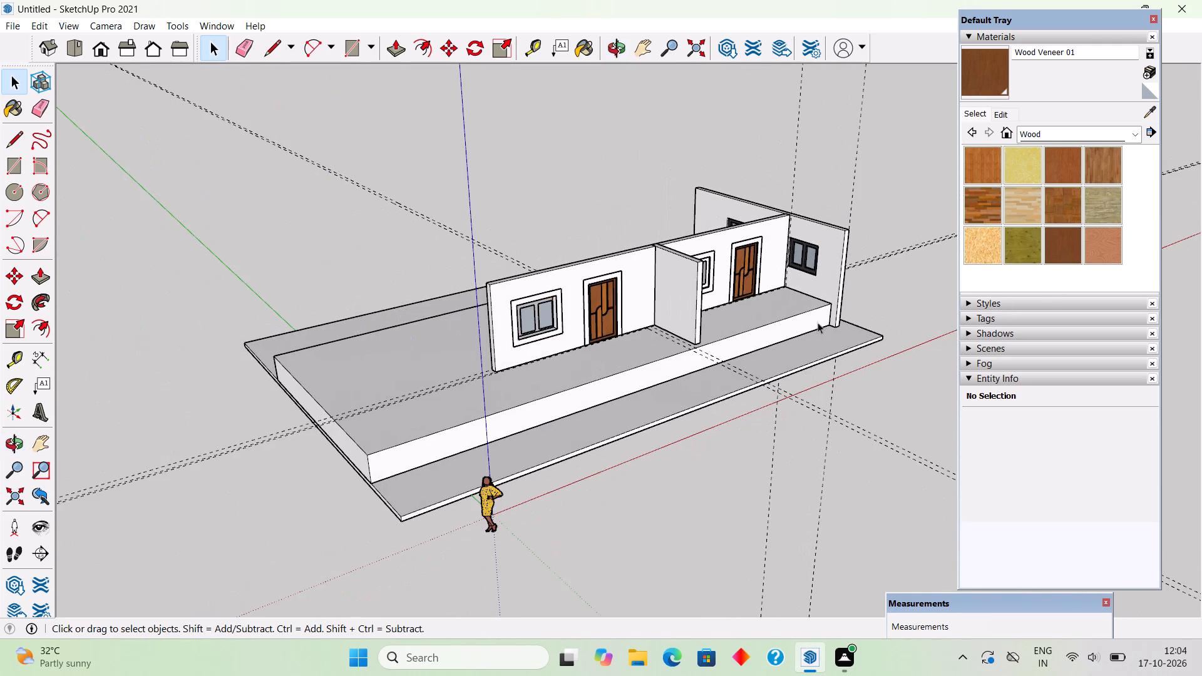
scroll(708, 383, "up", 3)
middle_click_drag(727, 369, 811, 340)
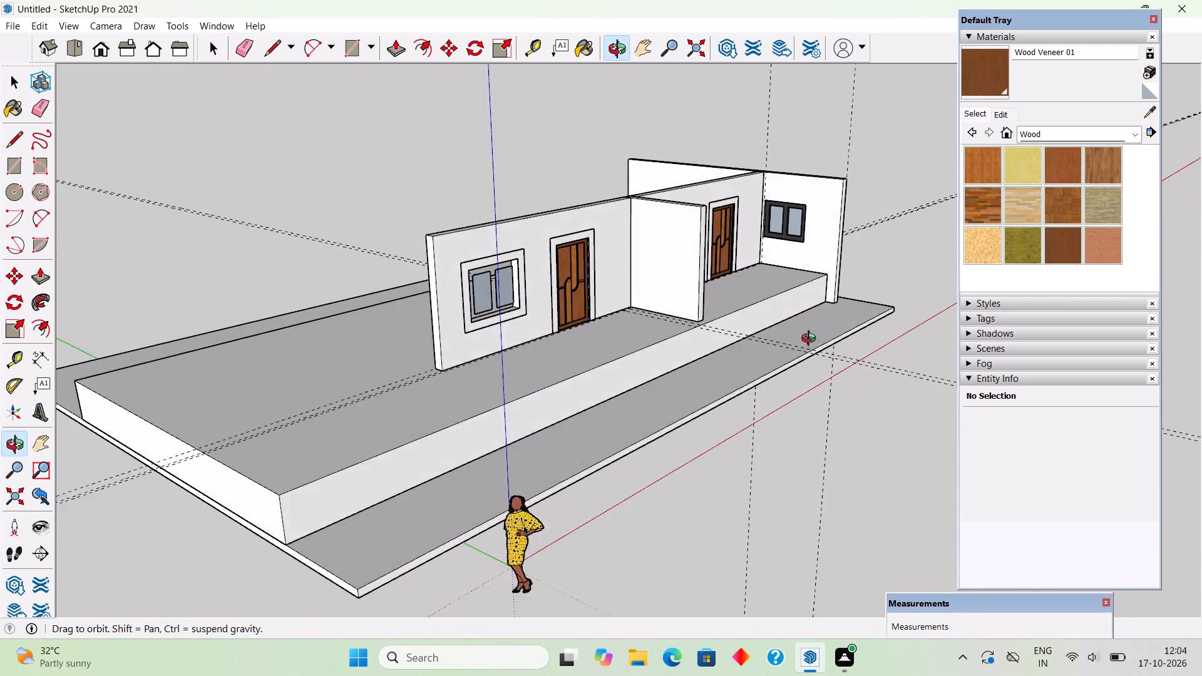
middle_click_drag(811, 340, 856, 370)
scroll(845, 347, "up", 1)
scroll(495, 269, "down", 4)
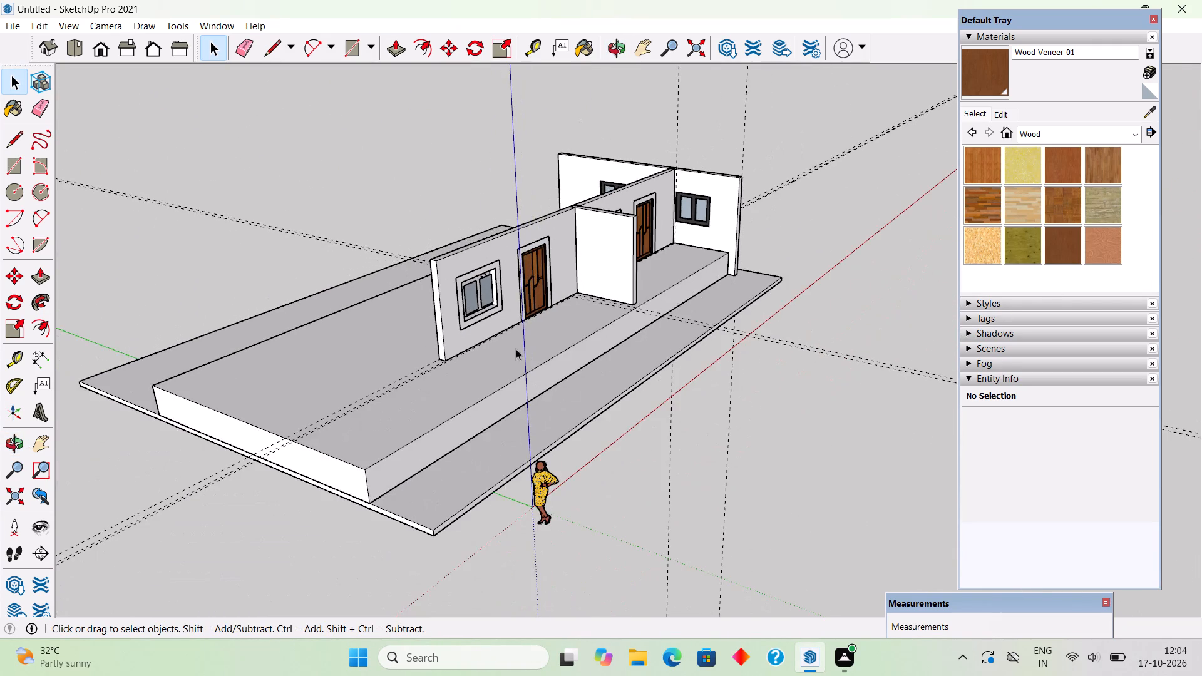
middle_click_drag(516, 349, 631, 262)
middle_click_drag(521, 319, 410, 319)
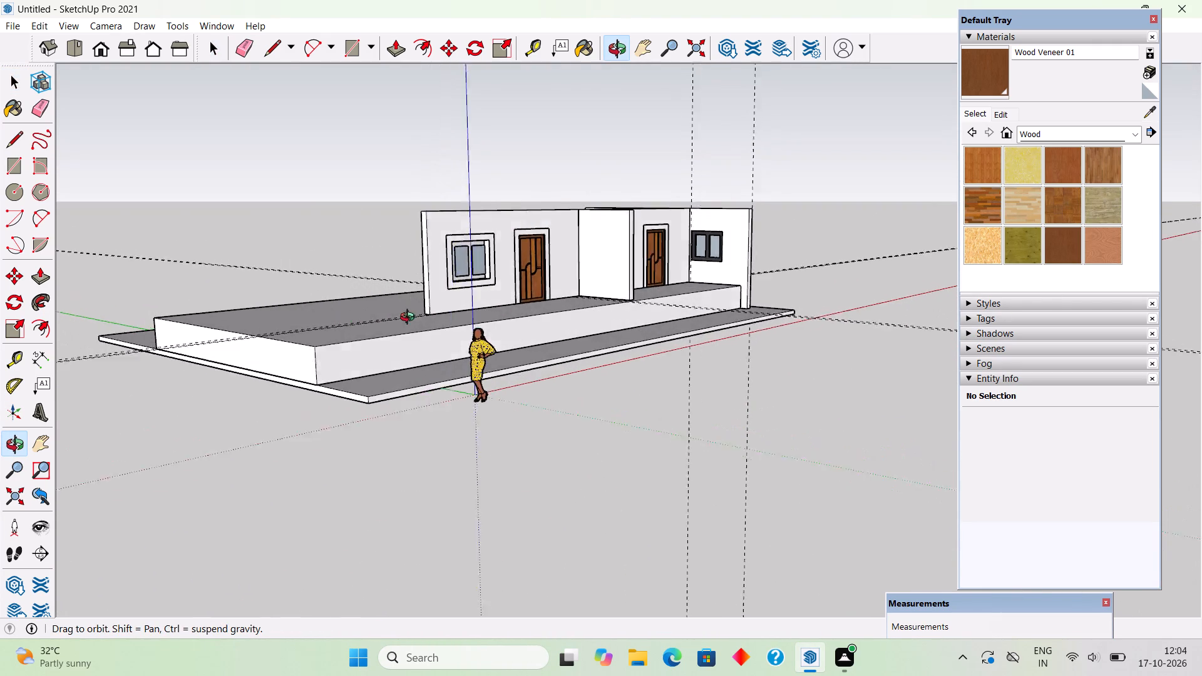
middle_click_drag(410, 319, 448, 319)
scroll(456, 314, "up", 3)
scroll(545, 242, "up", 10)
middle_click_drag(498, 248, 436, 277)
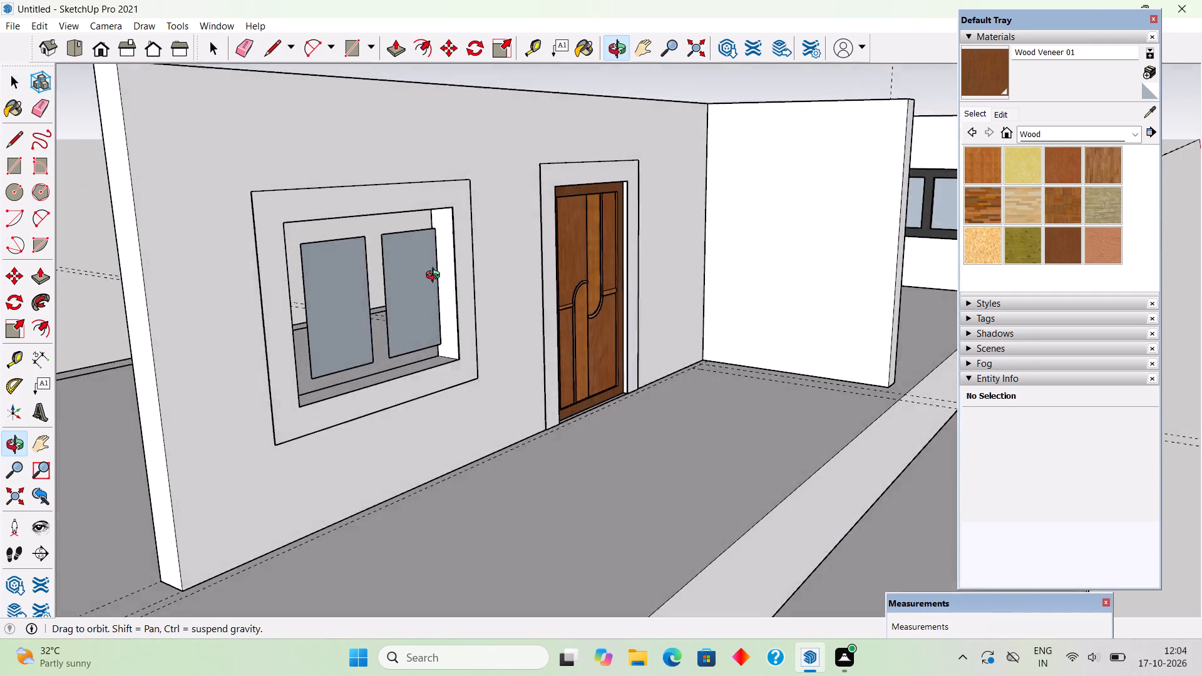
middle_click_drag(436, 277, 779, 477)
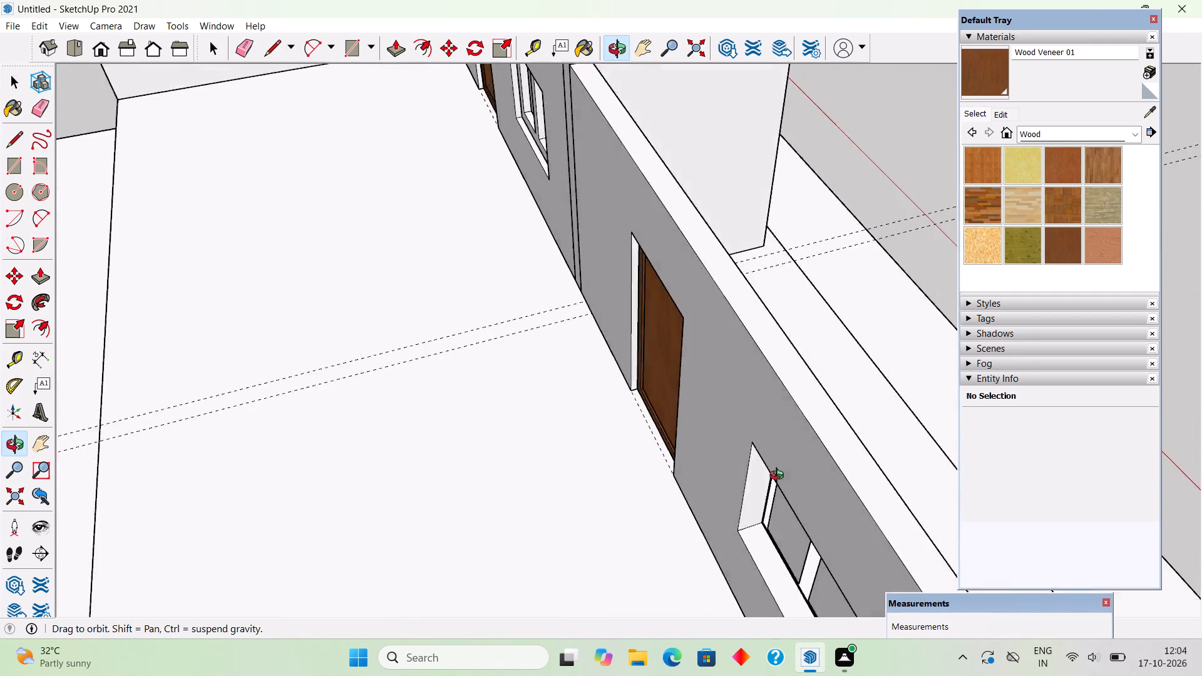
middle_click_drag(779, 477, 339, 344)
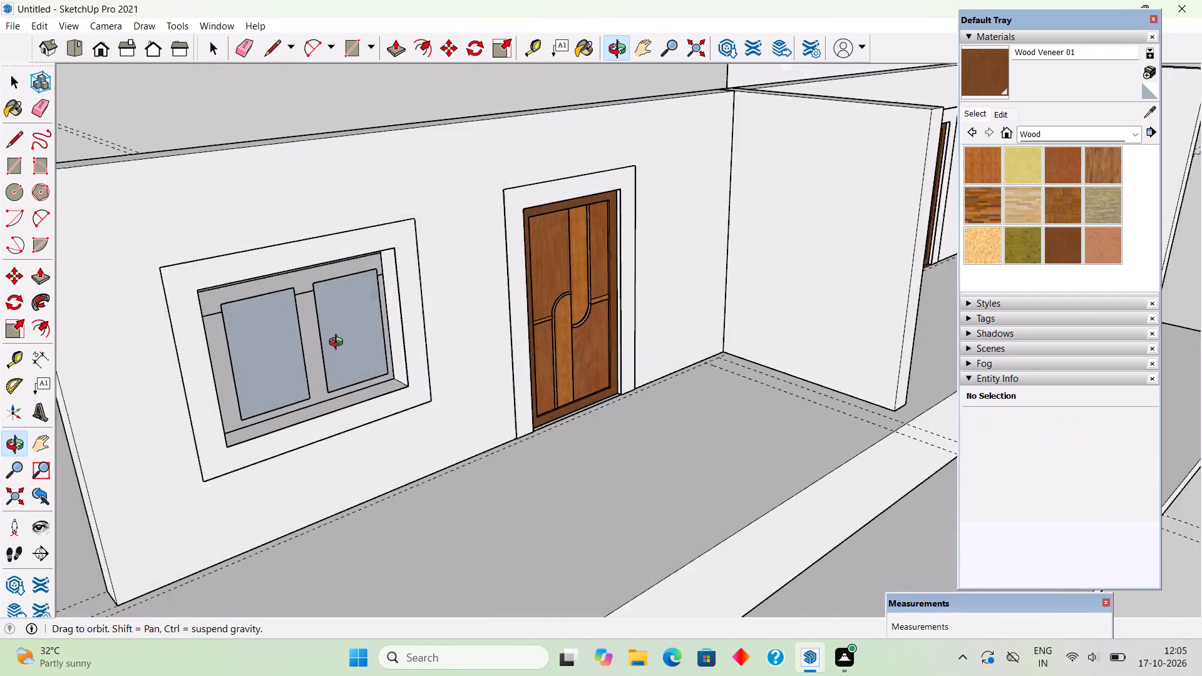
Copy the window frame from the door wall beyond the partition into the matching window opening of the nearer door wall, about 22' 5 3/4" away.
middle_click_drag(339, 344, 346, 341)
scroll(366, 322, "down", 2)
middle_click_drag(366, 281, 342, 196)
scroll(342, 196, "up", 1)
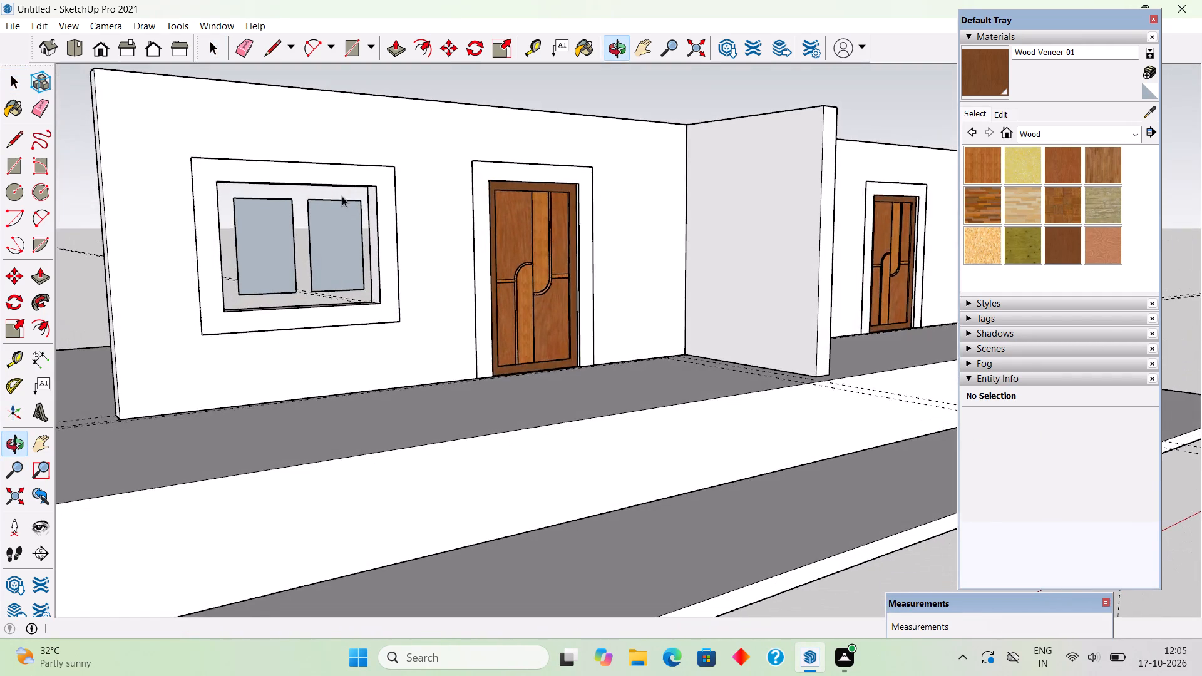
scroll(342, 196, "up", 1)
scroll(505, 236, "down", 4)
middle_click_drag(501, 292, 202, 274)
scroll(886, 287, "up", 4)
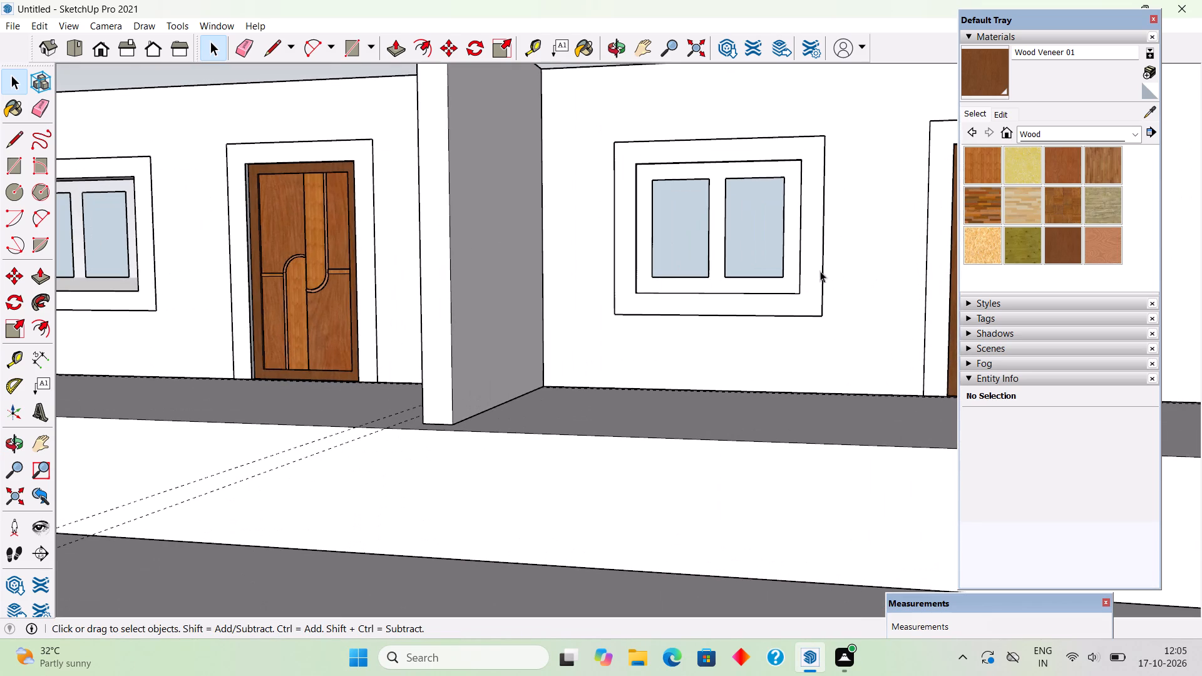
left_click(783, 280)
left_click(791, 280)
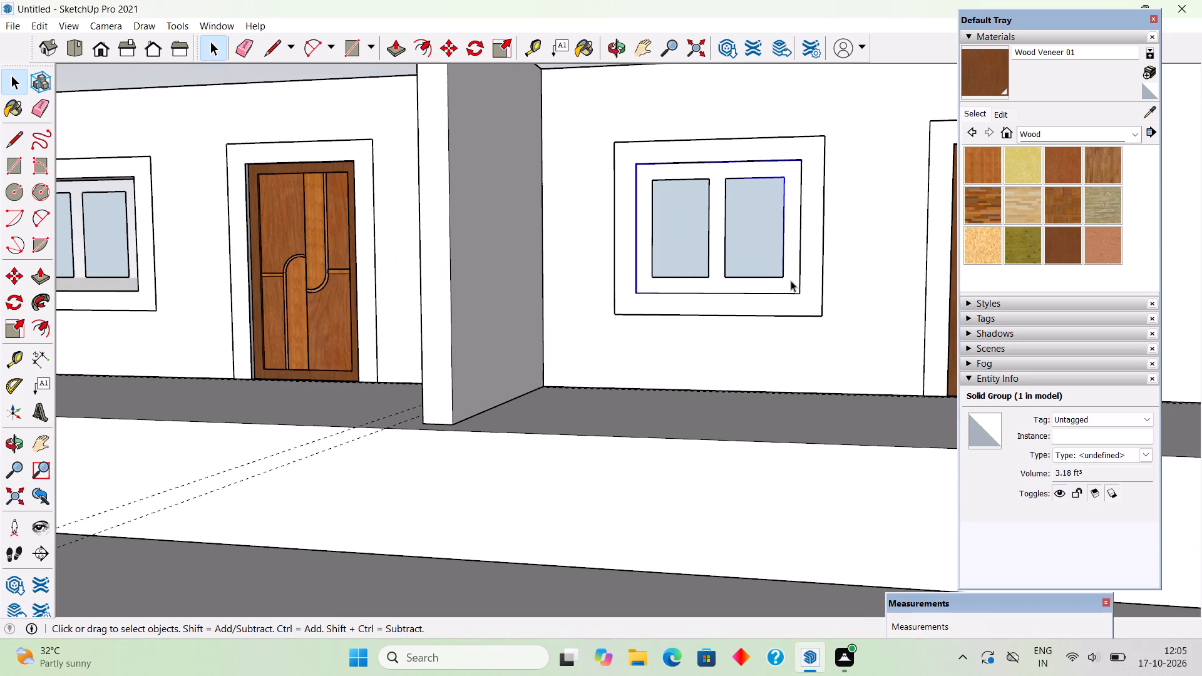
key("m")
left_click(791, 280)
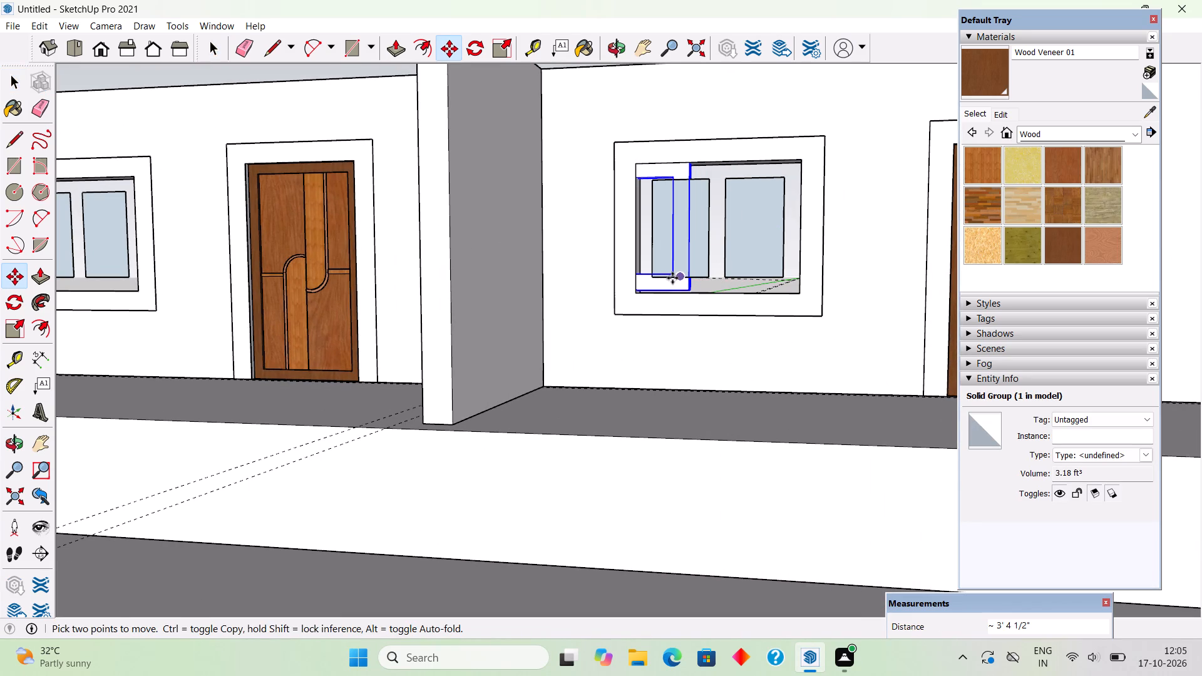
scroll(672, 278, "down", 4)
scroll(266, 267, "up", 3)
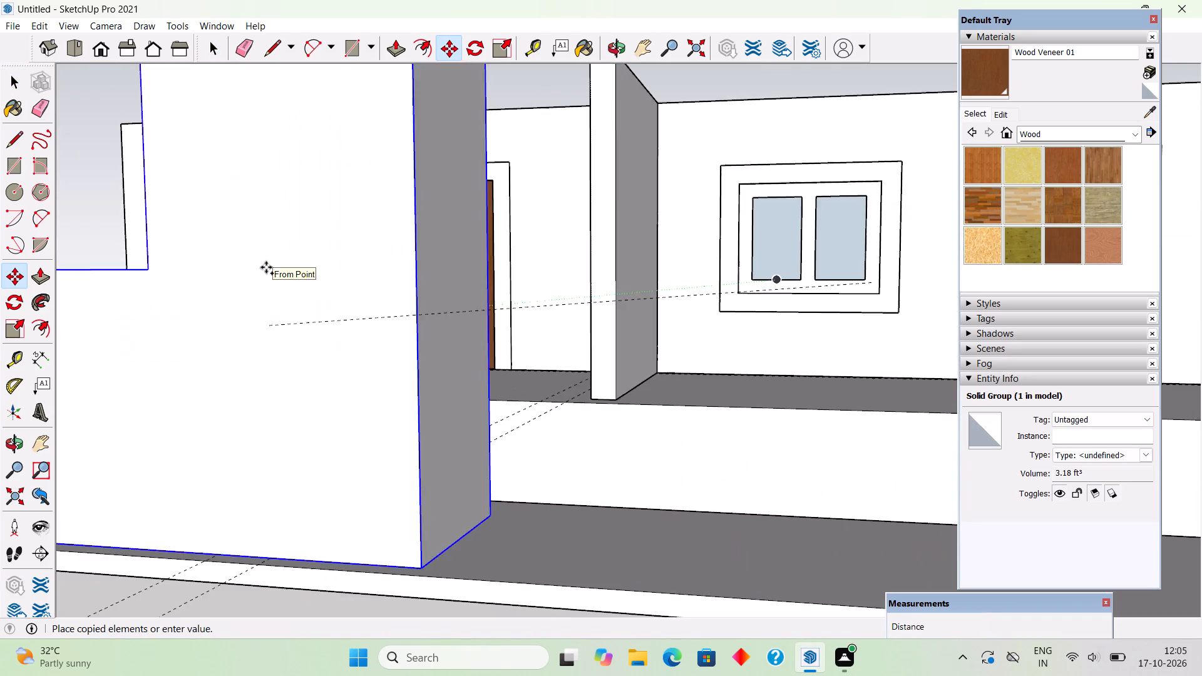
middle_click_drag(308, 294, 612, 452)
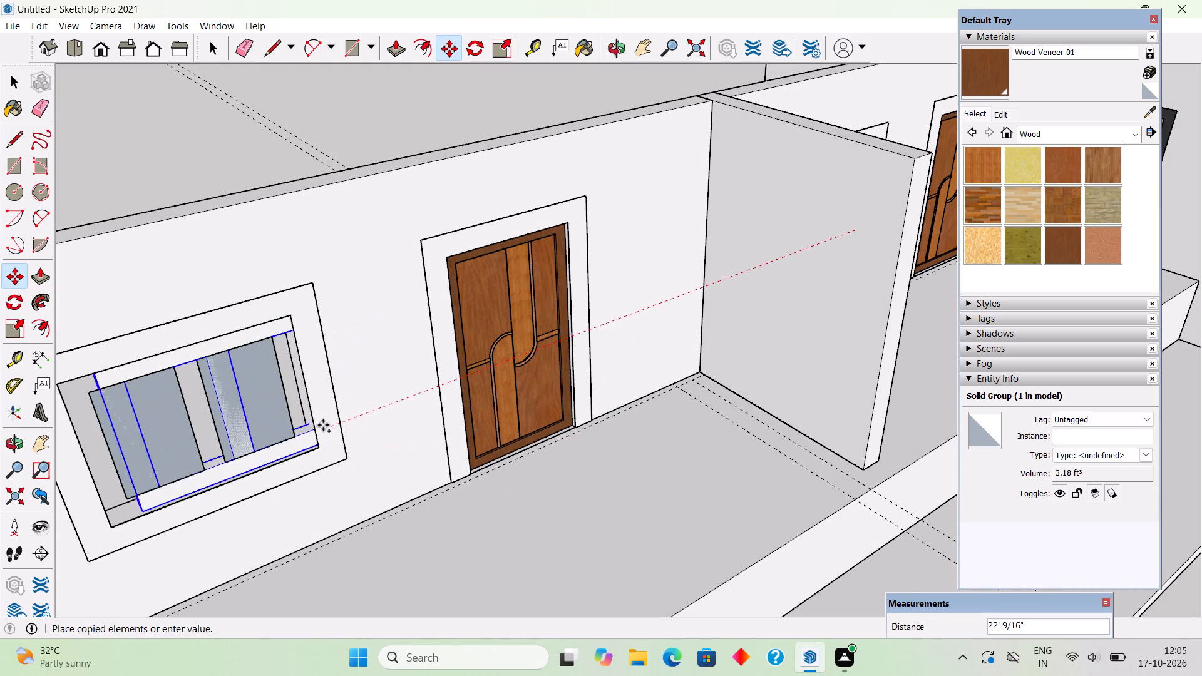
left_click(311, 434)
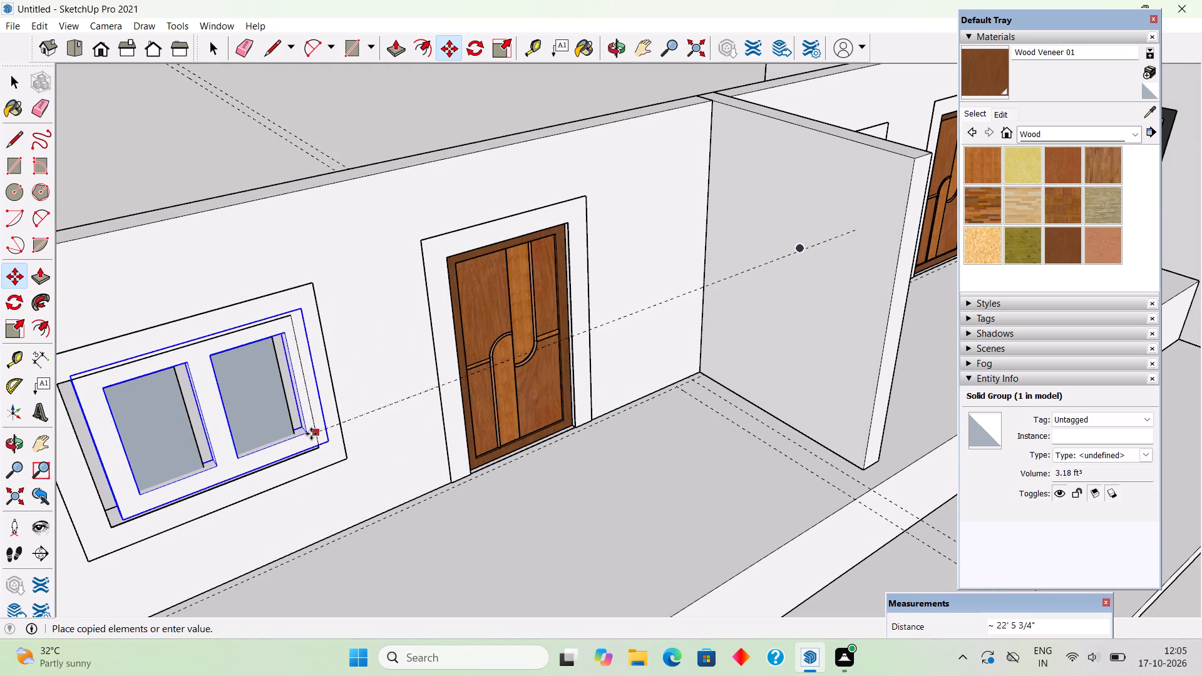
Shift the copied window frame sideways about 3 5/16" so its lower corner lines up with the side of the opening.
scroll(281, 452, "down", 3)
scroll(133, 533, "up", 6)
scroll(252, 539, "up", 4)
middle_click_drag(285, 501, 262, 574)
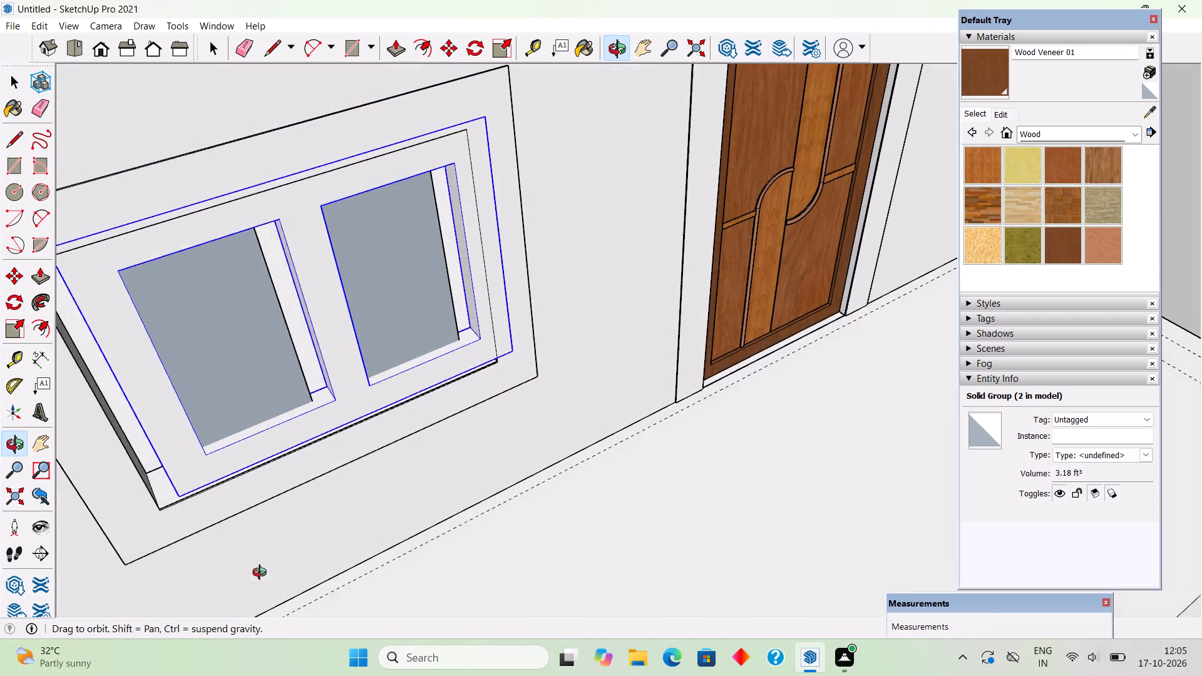
middle_click_drag(262, 574, 259, 590)
scroll(526, 468, "up", 6)
scroll(531, 464, "down", 2)
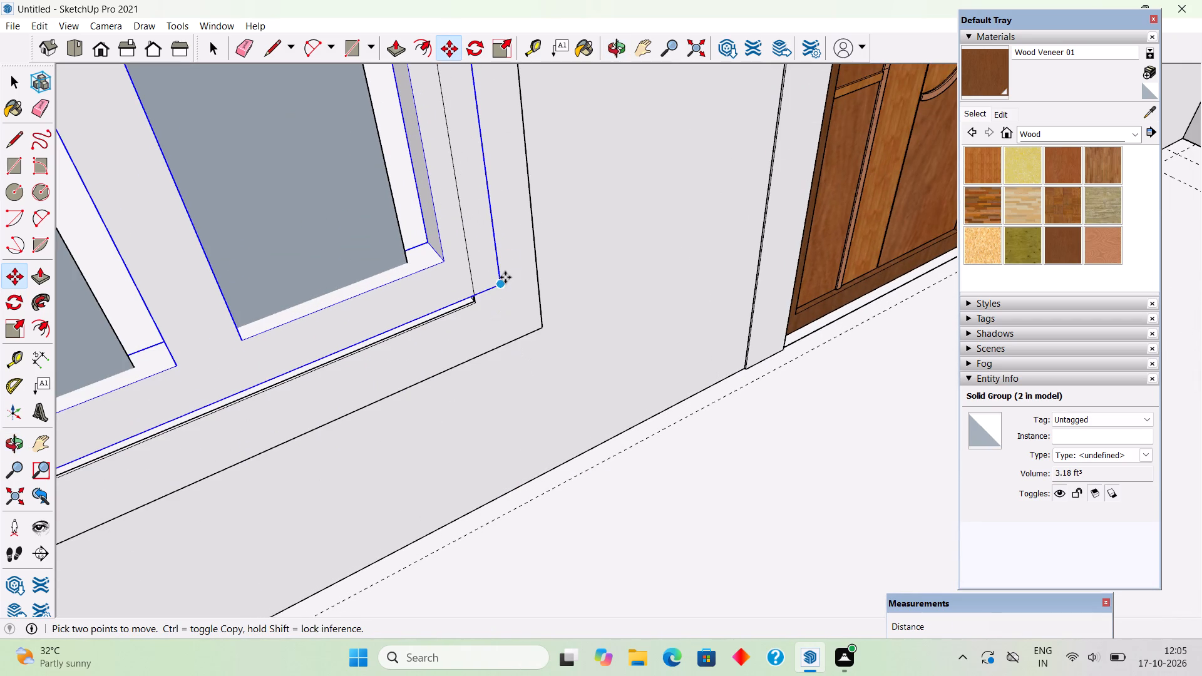
left_click(505, 277)
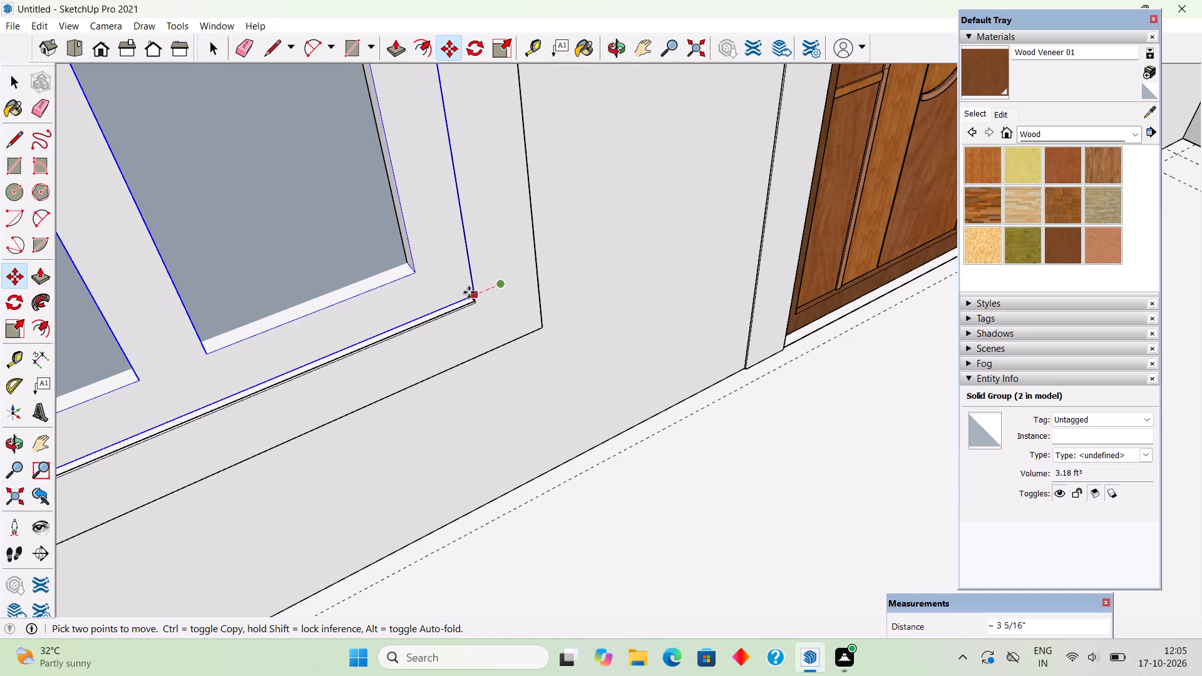
left_click(469, 292)
scroll(469, 292, "down", 11)
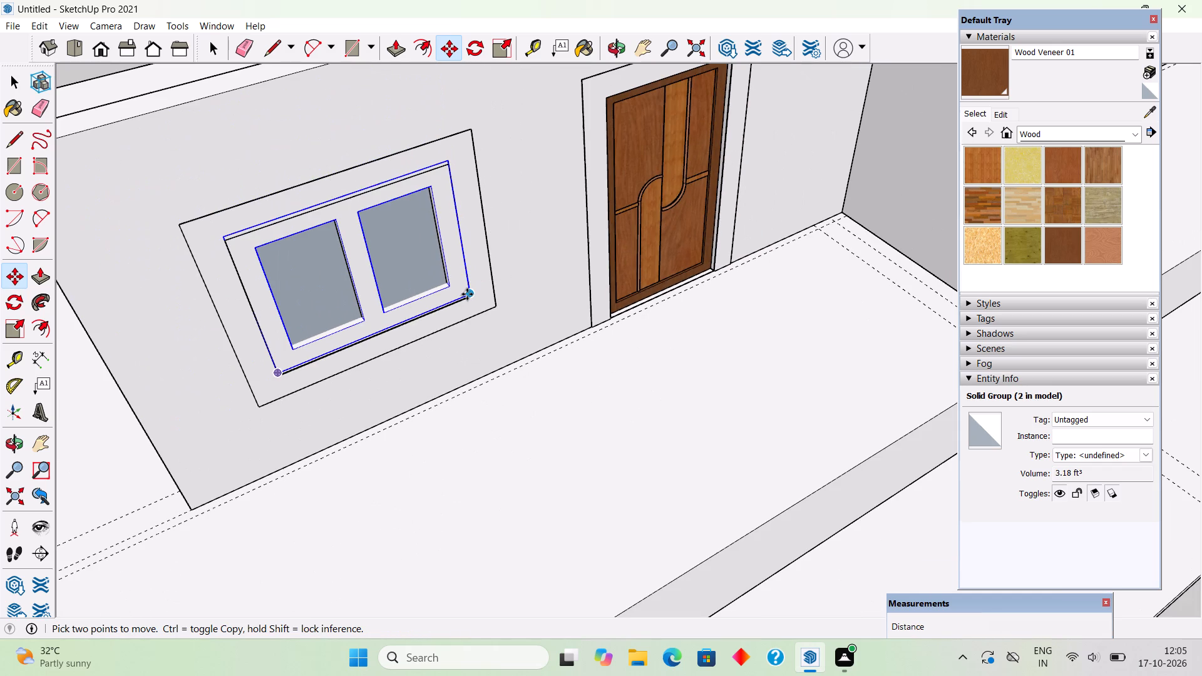
key("space")
Move the copied window frame about 1 1/8" so its lower corner meets the outer lower corner of the window opening.
middle_click_drag(463, 310, 457, 223)
scroll(488, 285, "up", 10)
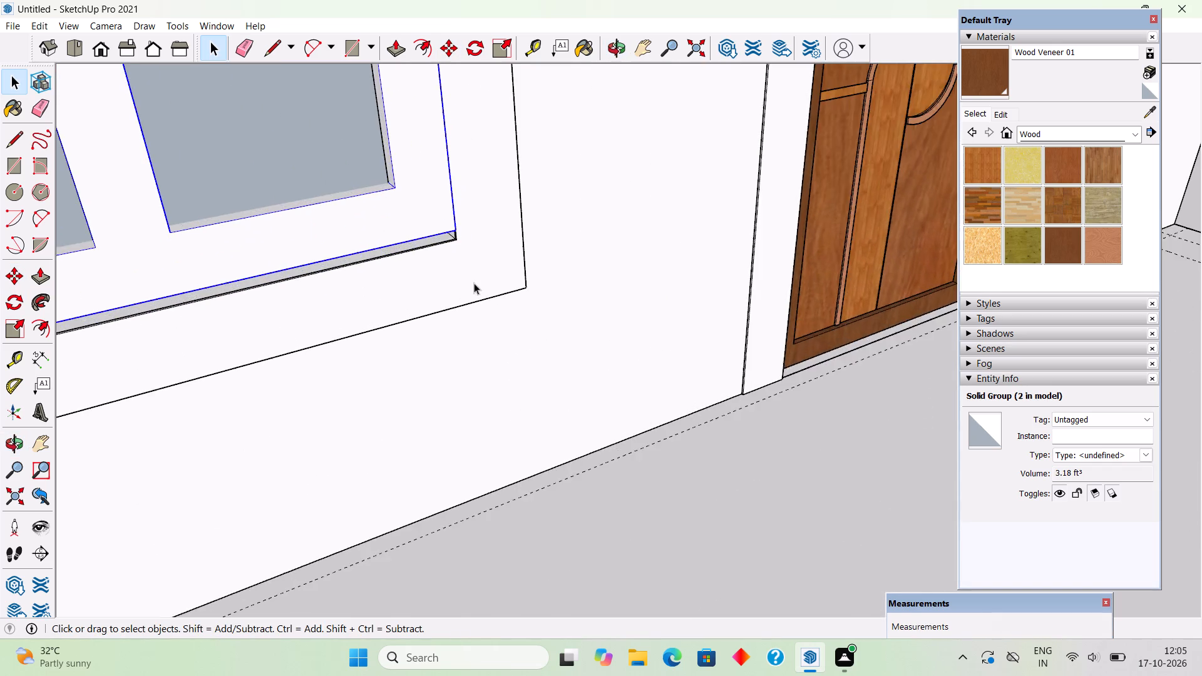
scroll(448, 222, "up", 19)
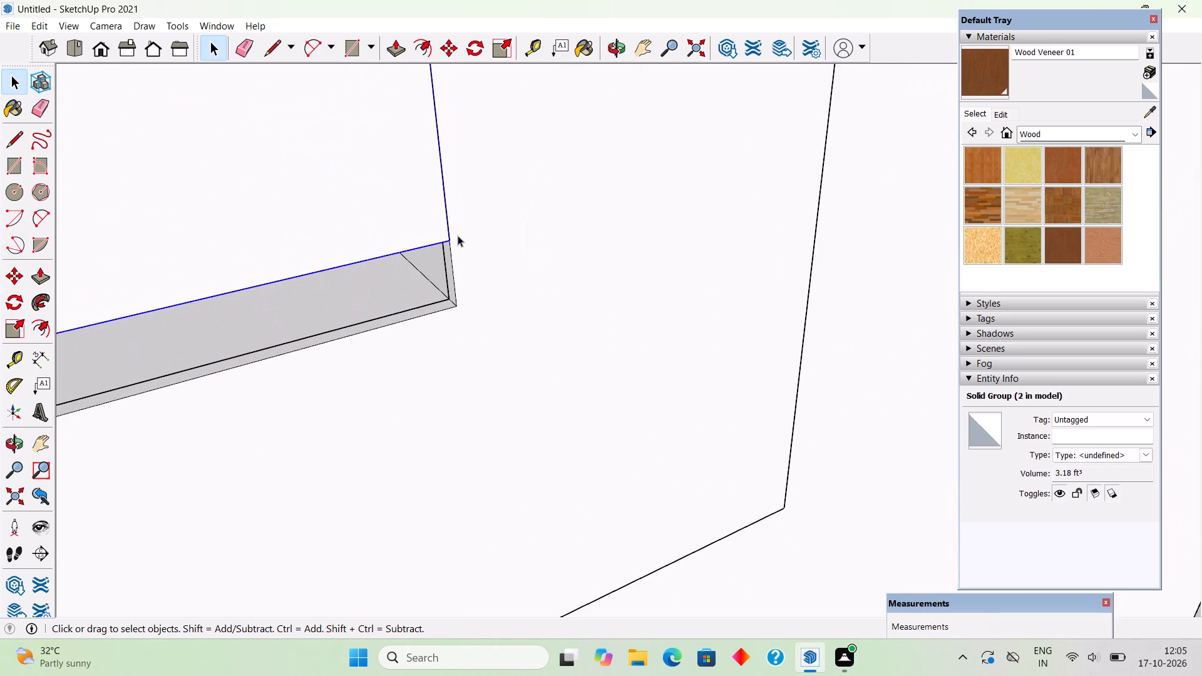
key("m")
left_click(451, 239)
left_click(460, 302)
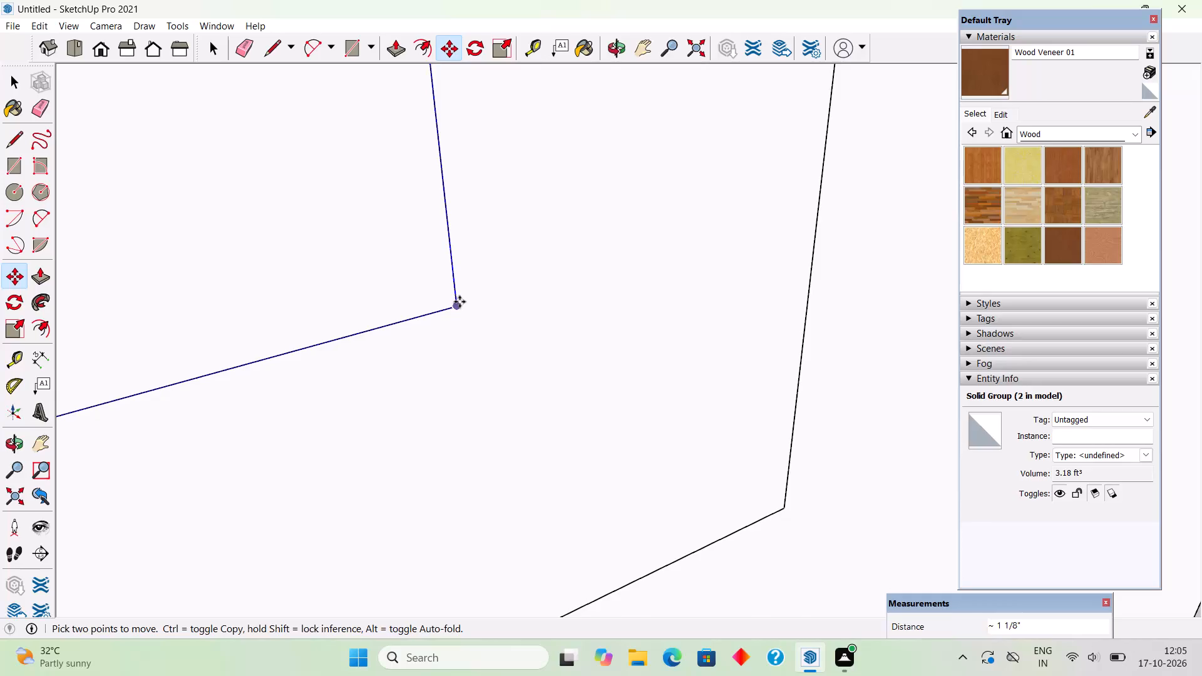
Recess the copied window frame about 5/16" into its opening, using the original window beyond the partition as reference, and deselect it.
scroll(460, 302, "up", 4)
scroll(457, 305, "down", 19)
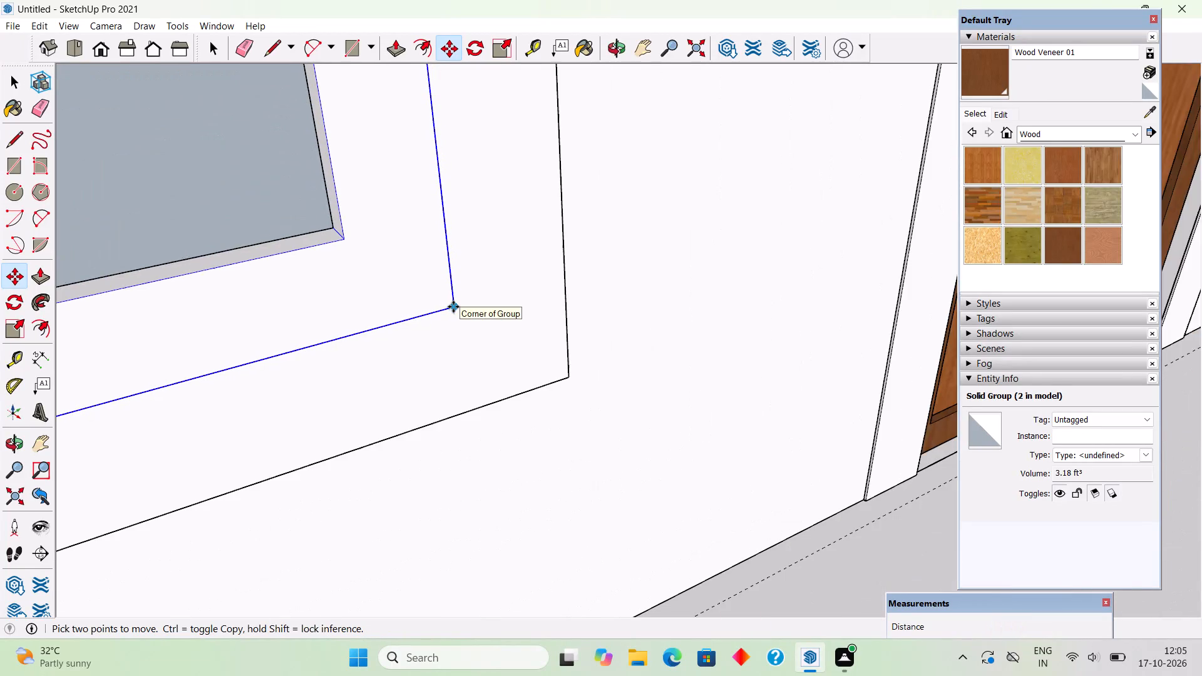
scroll(453, 307, "down", 17)
middle_click_drag(412, 300, 295, 238)
scroll(334, 255, "down", 3)
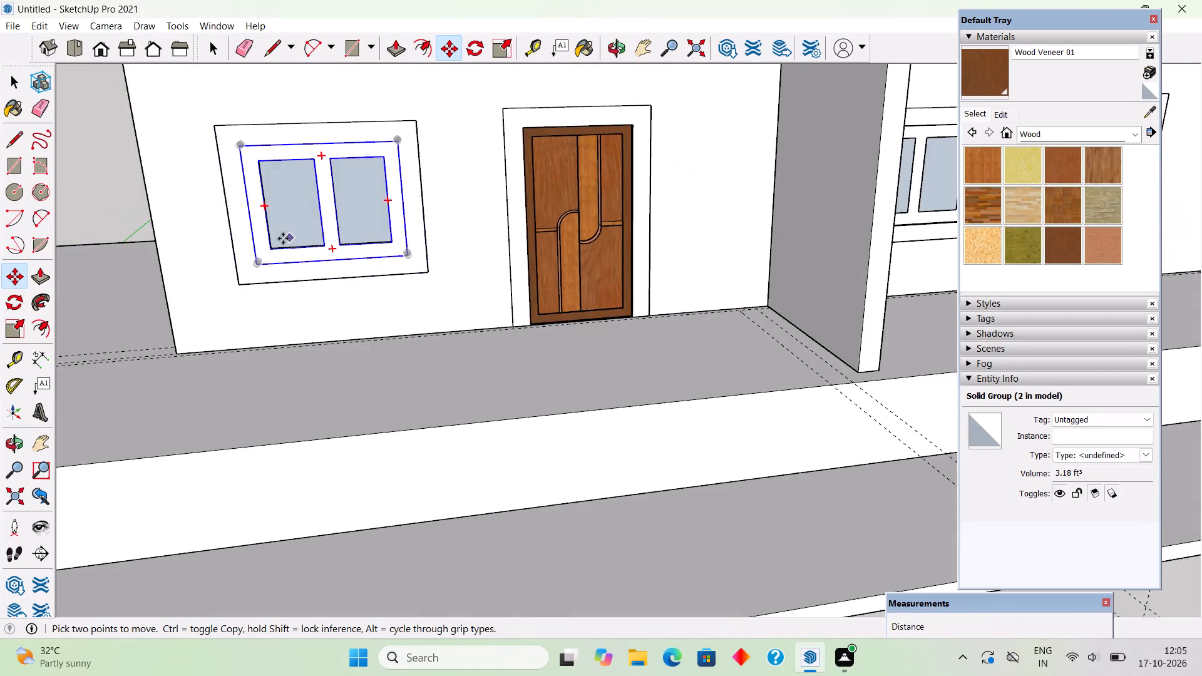
scroll(283, 238, "down", 5)
scroll(814, 190, "up", 15)
middle_click_drag(703, 255, 749, 345)
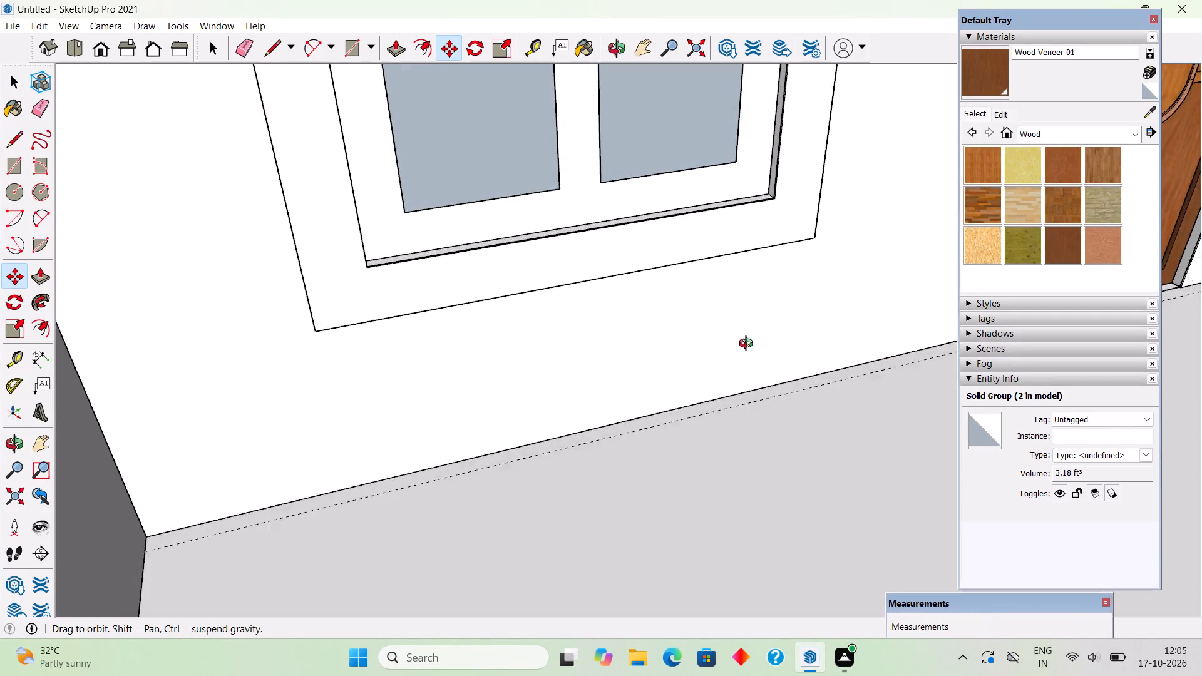
middle_click_drag(749, 345, 808, 256)
scroll(787, 224, "down", 9)
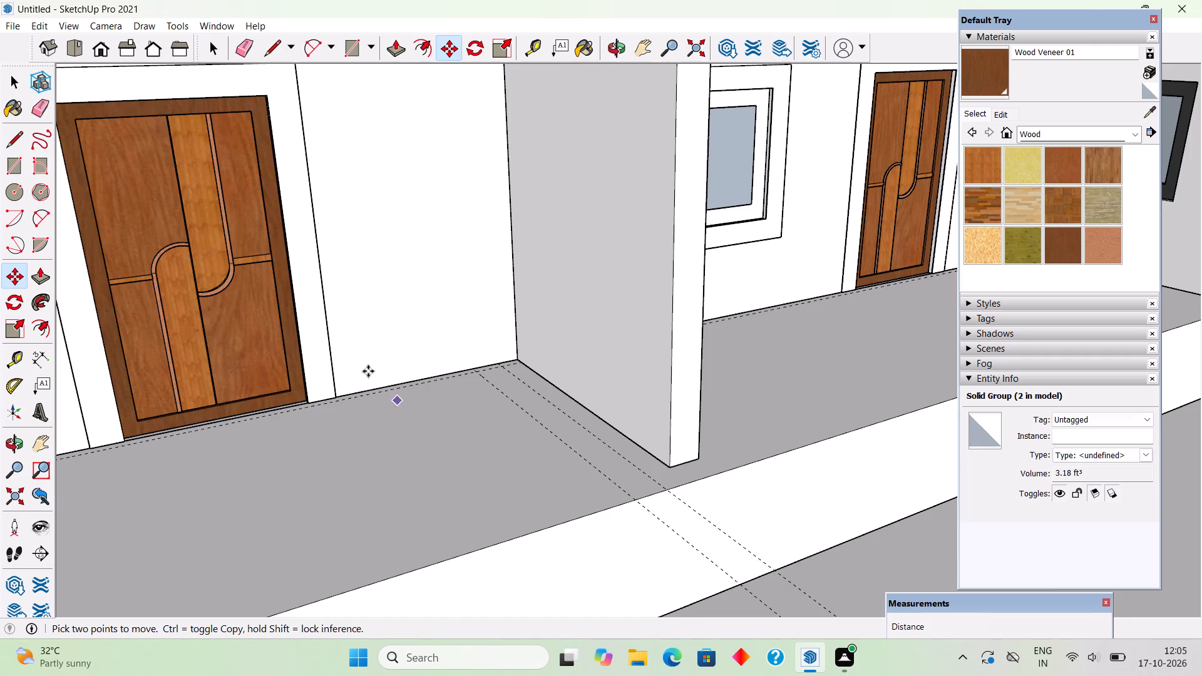
scroll(356, 349, "down", 15)
scroll(97, 369, "up", 12)
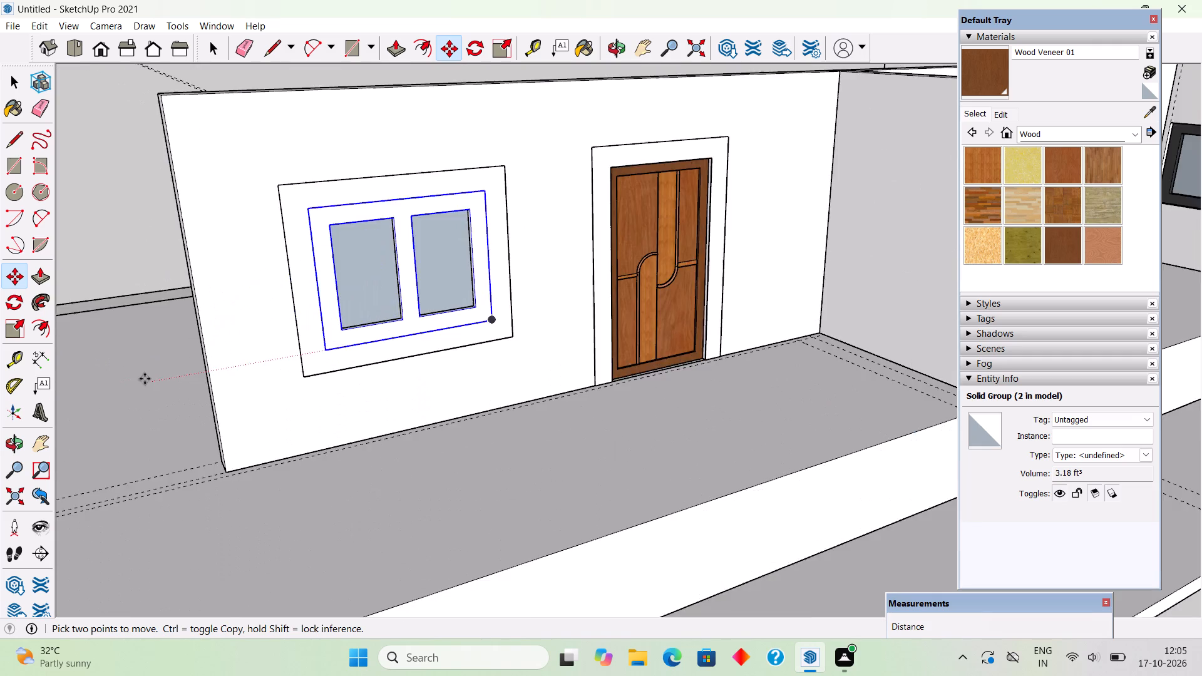
scroll(145, 379, "up", 4)
middle_click_drag(670, 357, 665, 477)
scroll(633, 389, "up", 9)
scroll(578, 329, "up", 2)
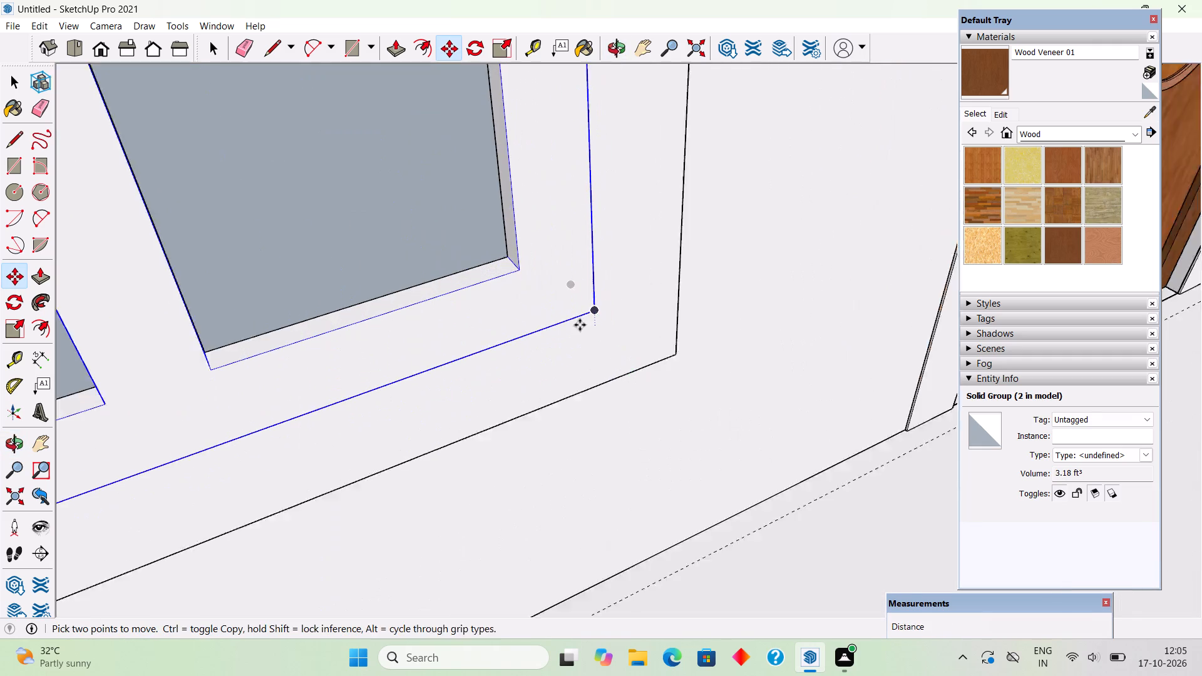
scroll(580, 325, "up", 2)
left_click(597, 307)
scroll(587, 295, "up", 4)
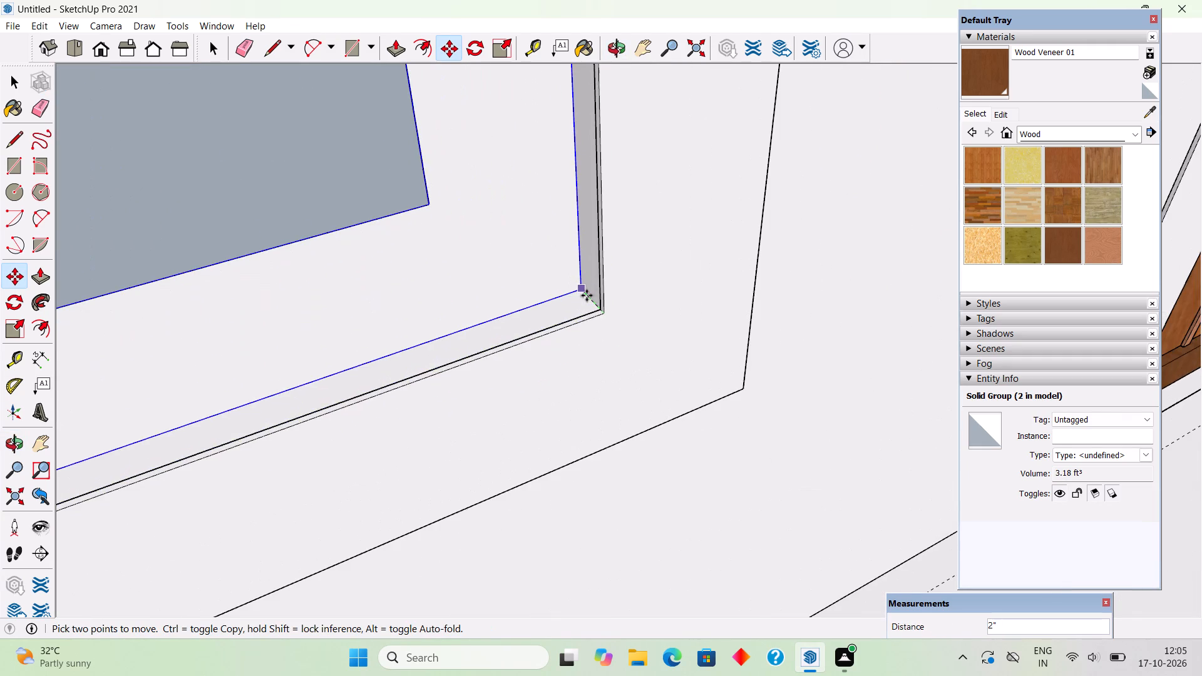
scroll(605, 319, "up", 9)
left_click(593, 301)
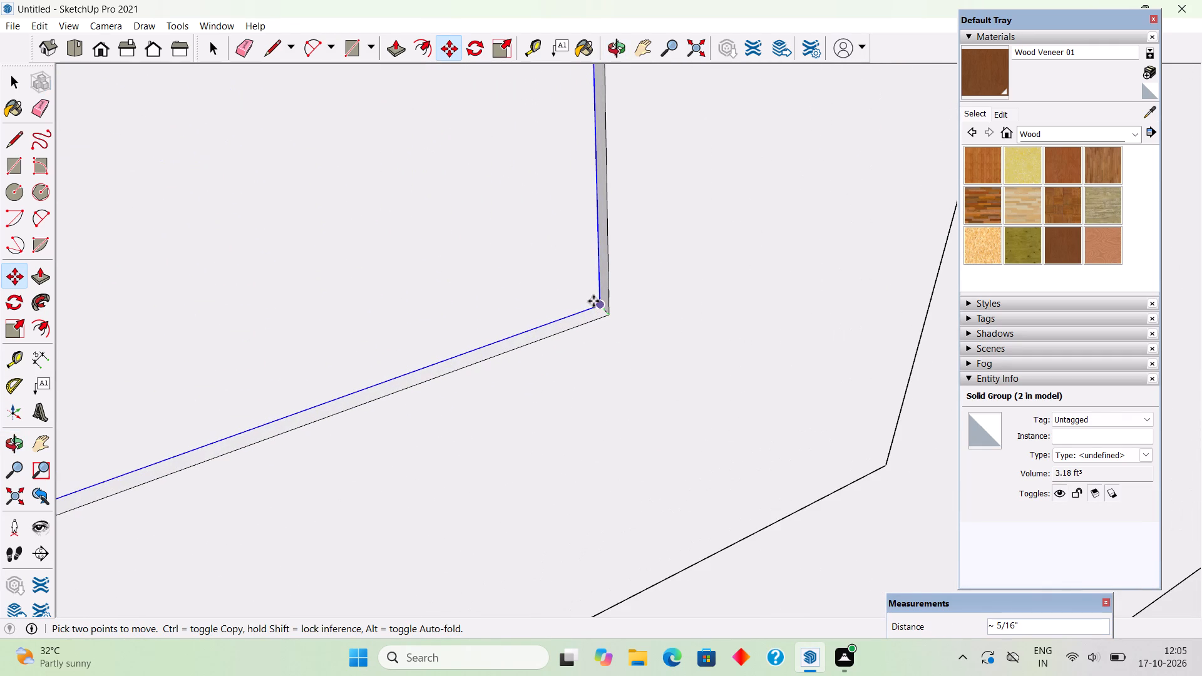
scroll(593, 301, "down", 9)
key("space")
scroll(593, 301, "down", 15)
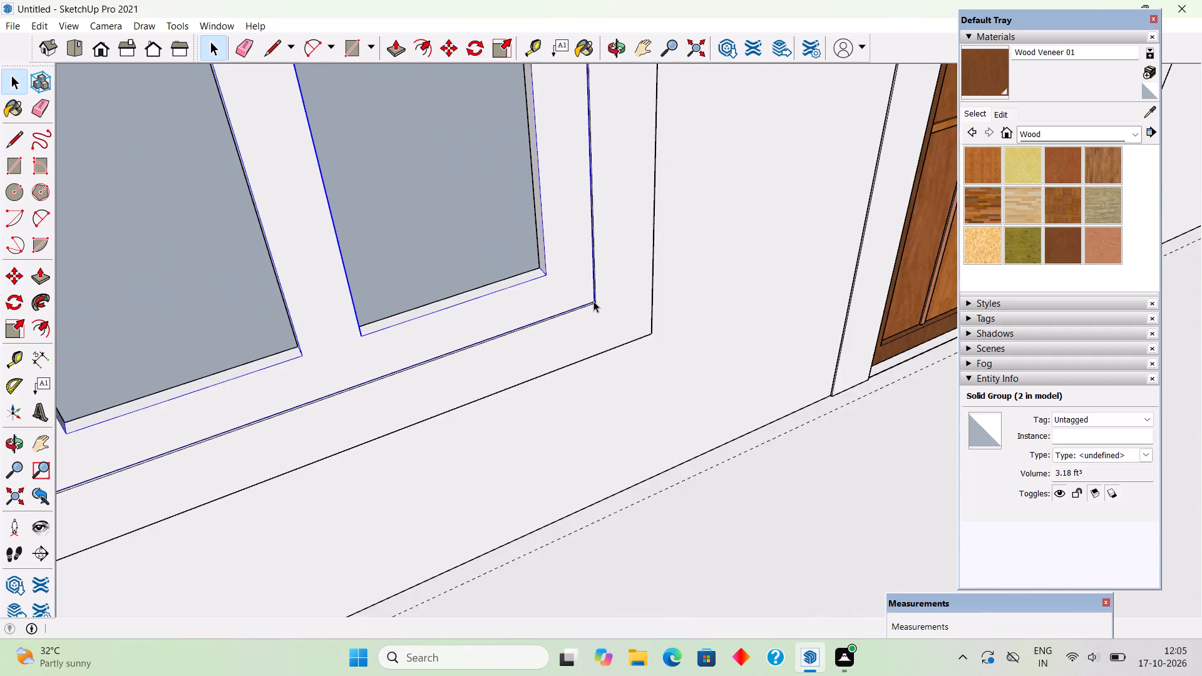
scroll(593, 301, "down", 20)
scroll(593, 301, "down", 2)
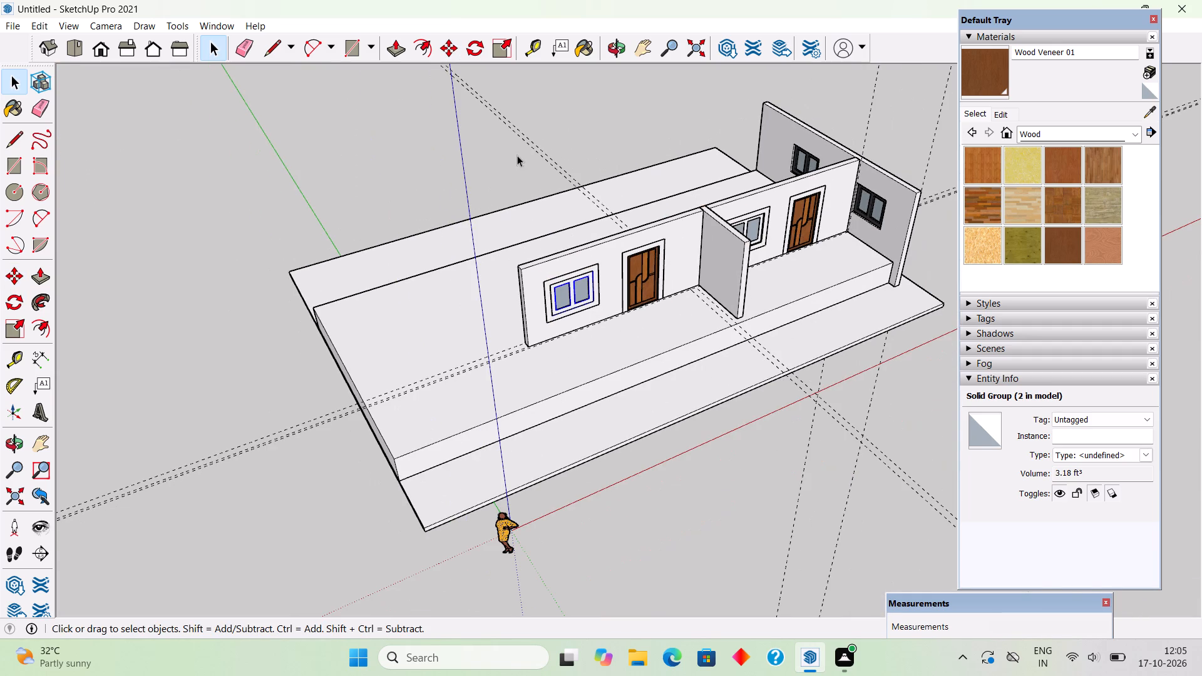
left_click(517, 155)
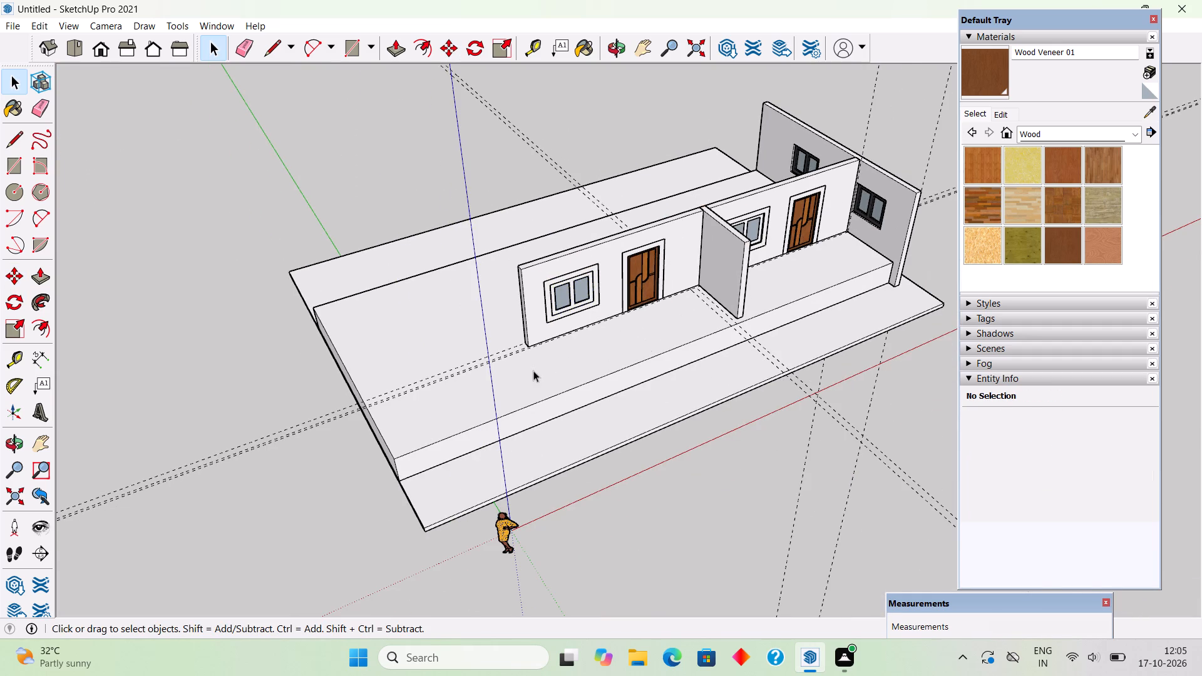
Place guides across the platform at the free end of the window wall, one on its end edge and one 9" beyond.
scroll(521, 357, "up", 15)
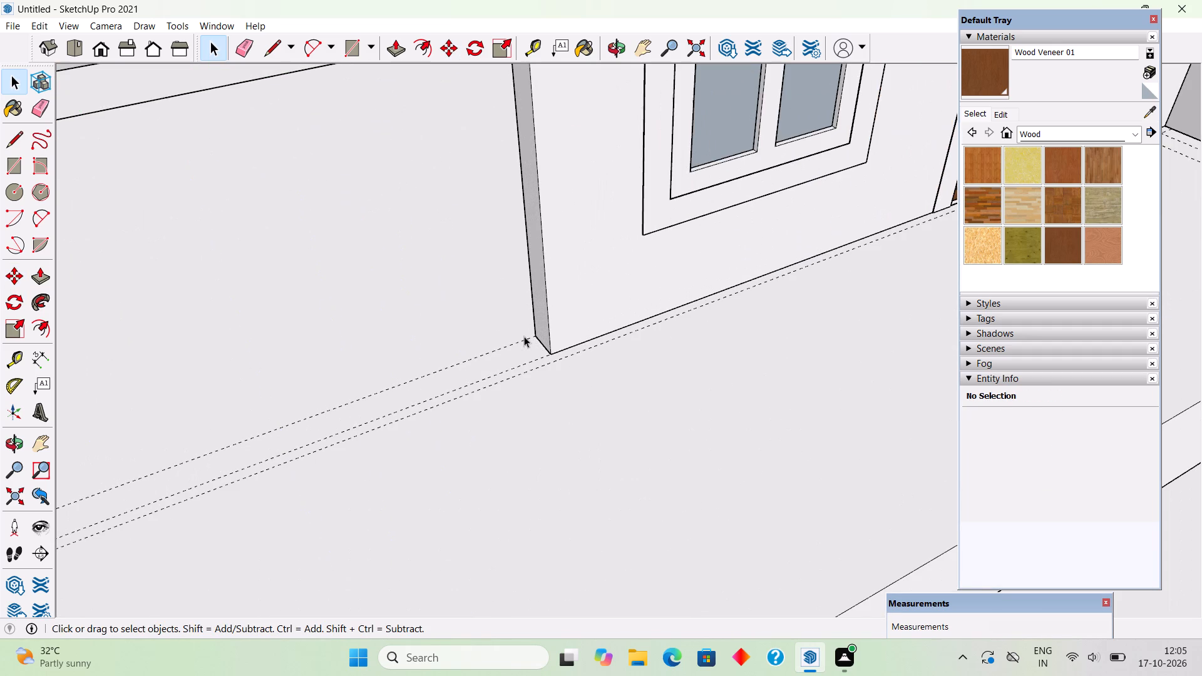
key("t")
scroll(527, 368, "up", 2)
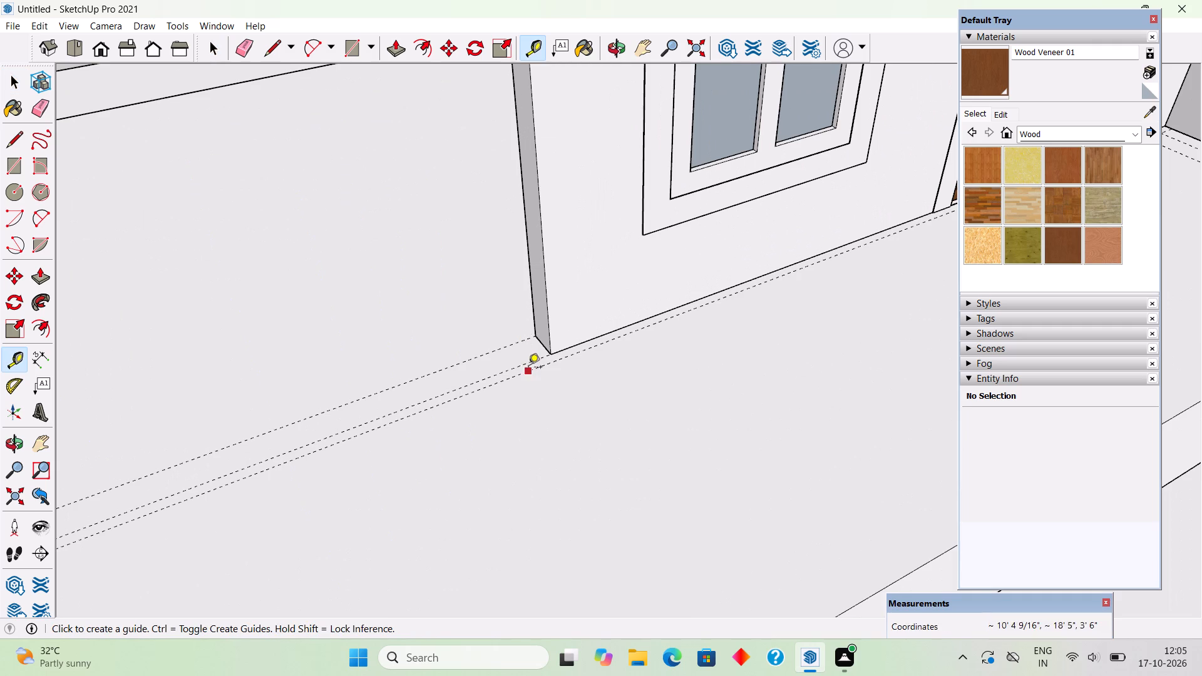
scroll(528, 368, "up", 3)
double_click(556, 342)
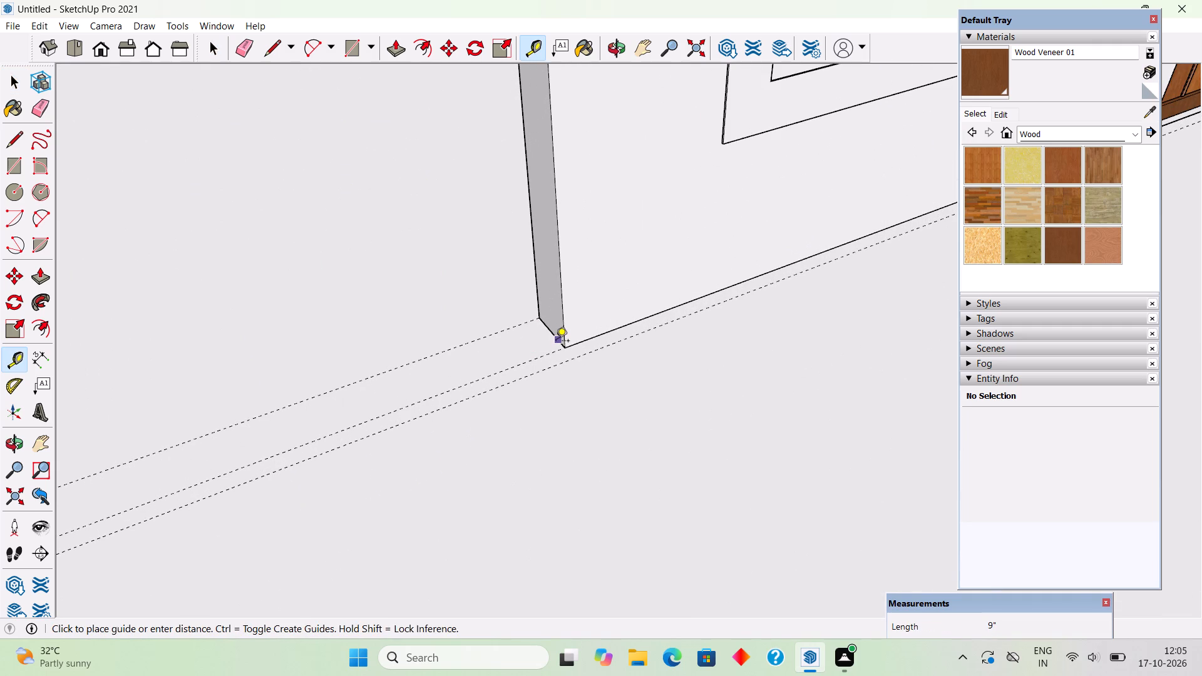
left_click(556, 342)
type("9\"")
key("Return")
Draw a 9" wide rectangle between the guides from the wall's back corner to the platform's front, and extrude it 10' up.
key("r")
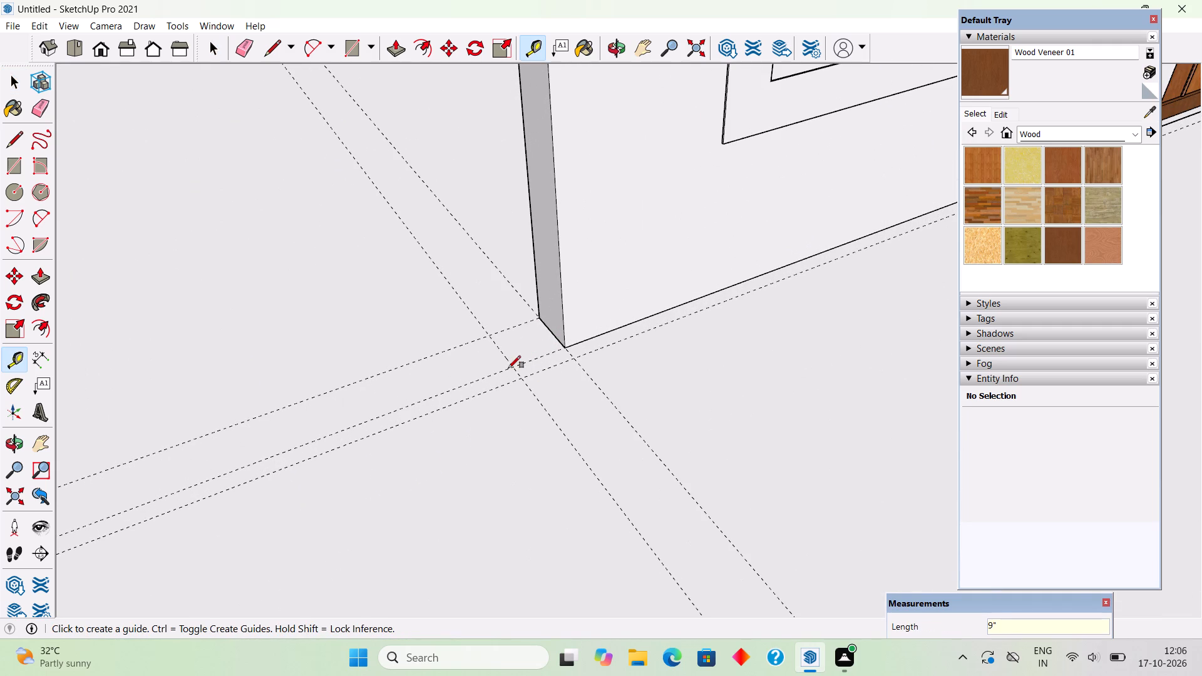
left_click(543, 319)
scroll(521, 311, "down", 4)
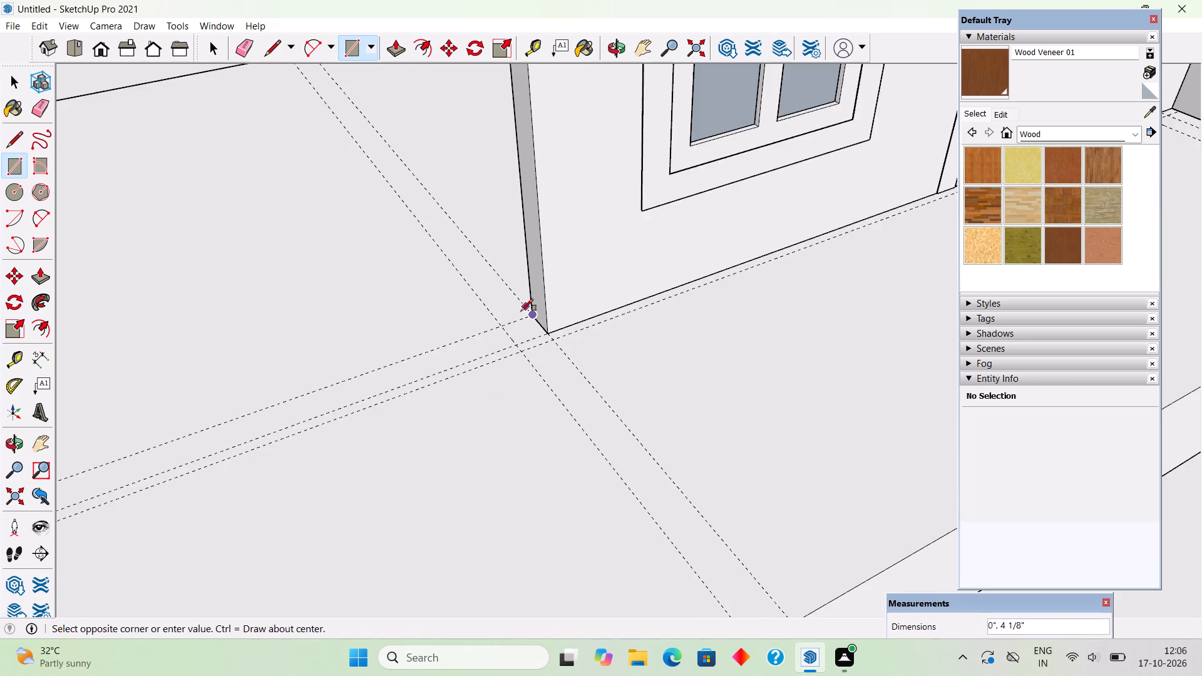
scroll(521, 311, "down", 6)
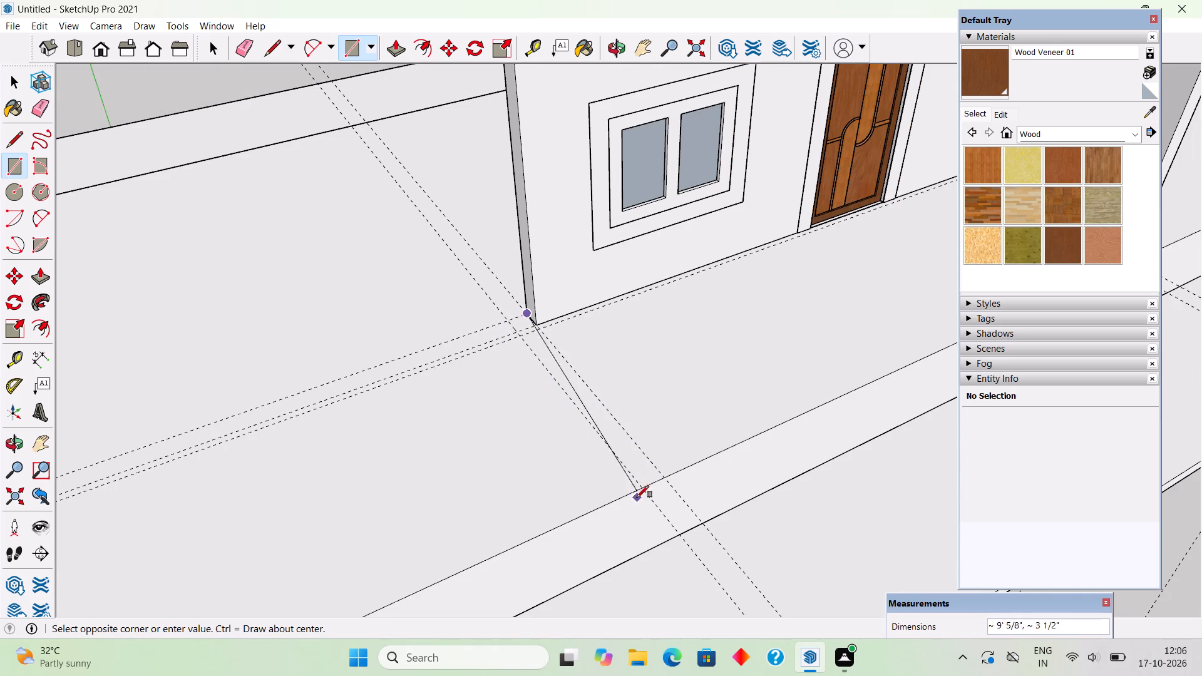
left_click(649, 491)
key("p")
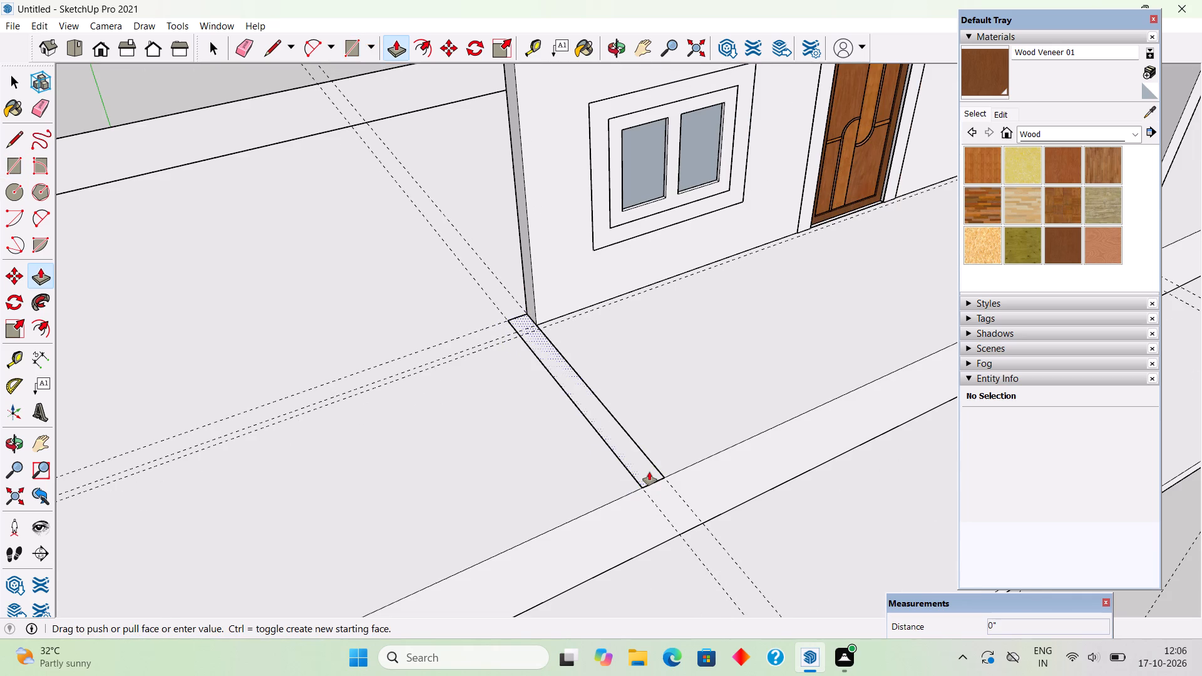
left_click(649, 472)
scroll(655, 382, "down", 9)
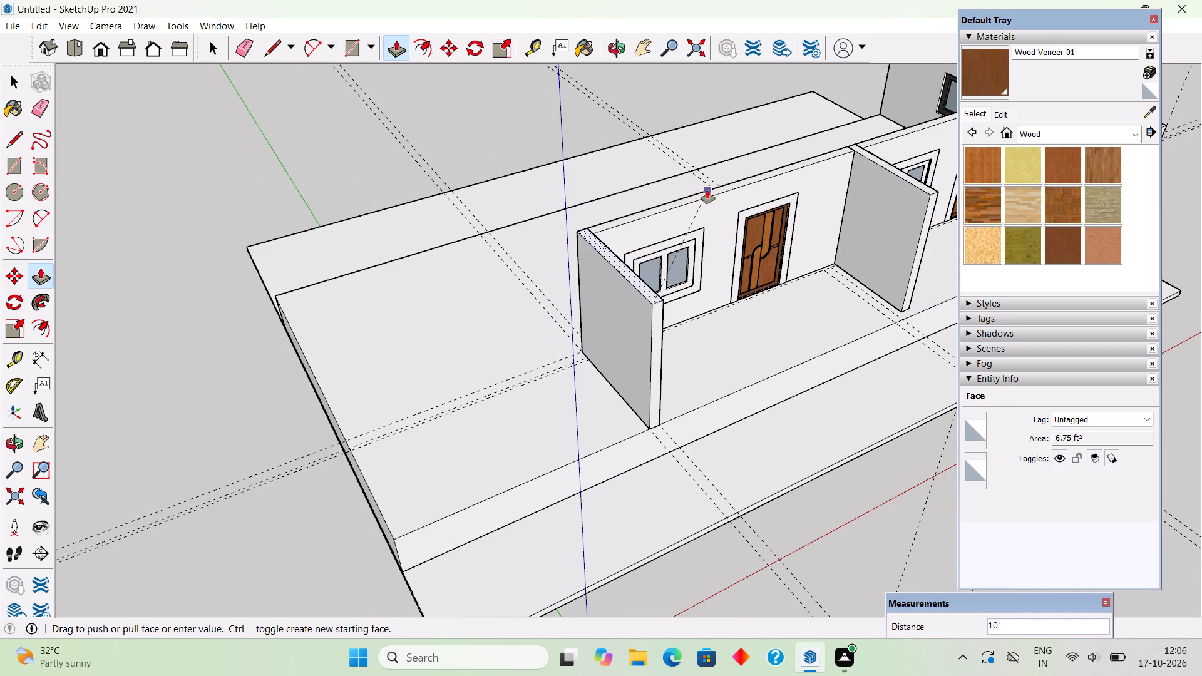
left_click(707, 190)
Select the whole new end wall beside the window and make it a group.
key("space")
triple_click(625, 325)
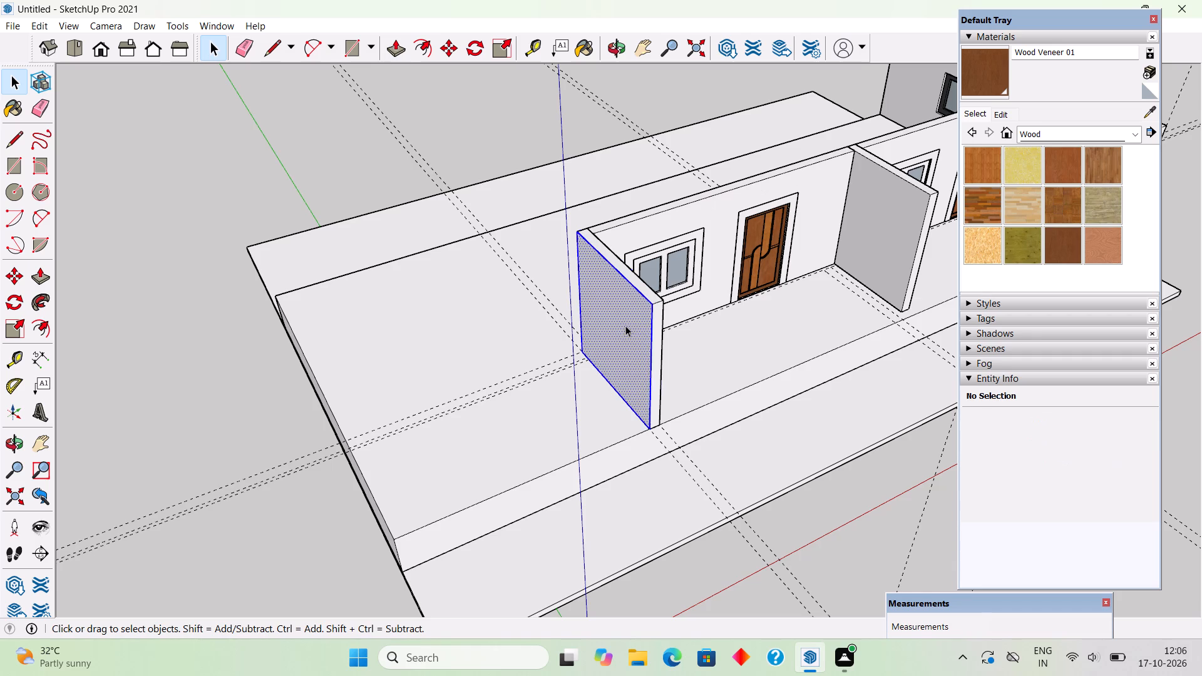
right_click(625, 325)
left_click(682, 462)
scroll(686, 436, "down", 5)
left_click(790, 511)
middle_click_drag(776, 429, 427, 164)
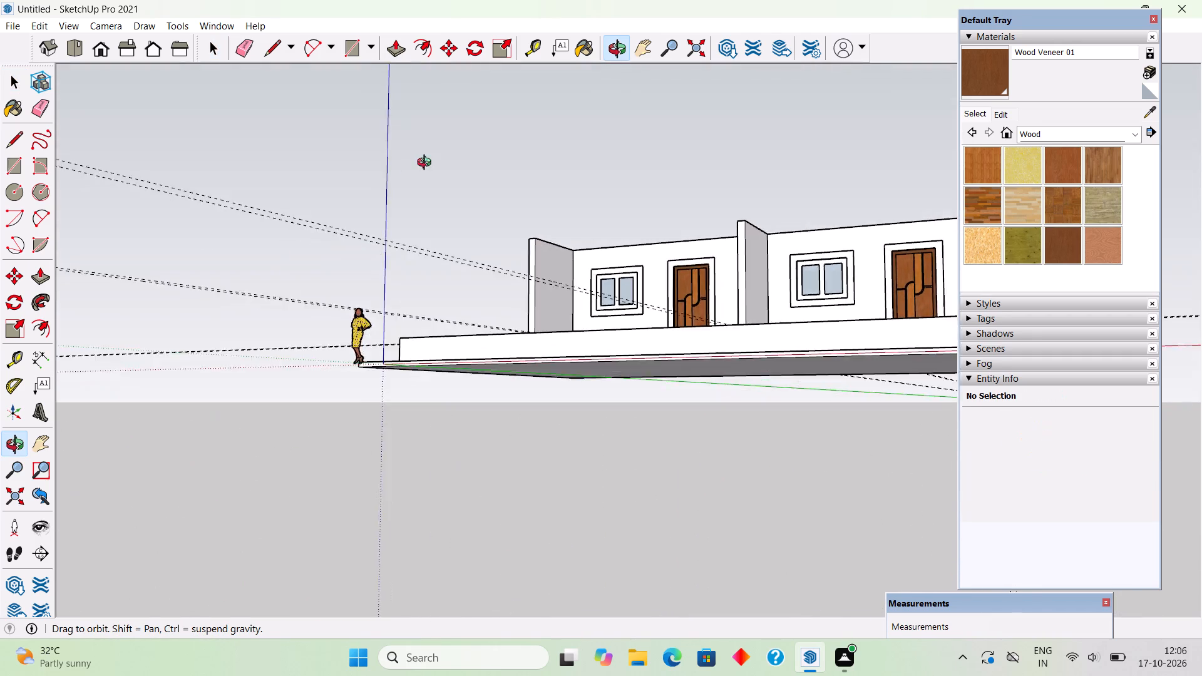
Examine the finished row of door-and-window units and dividing walls from the front, above and both ends.
middle_click_drag(427, 164, 346, 280)
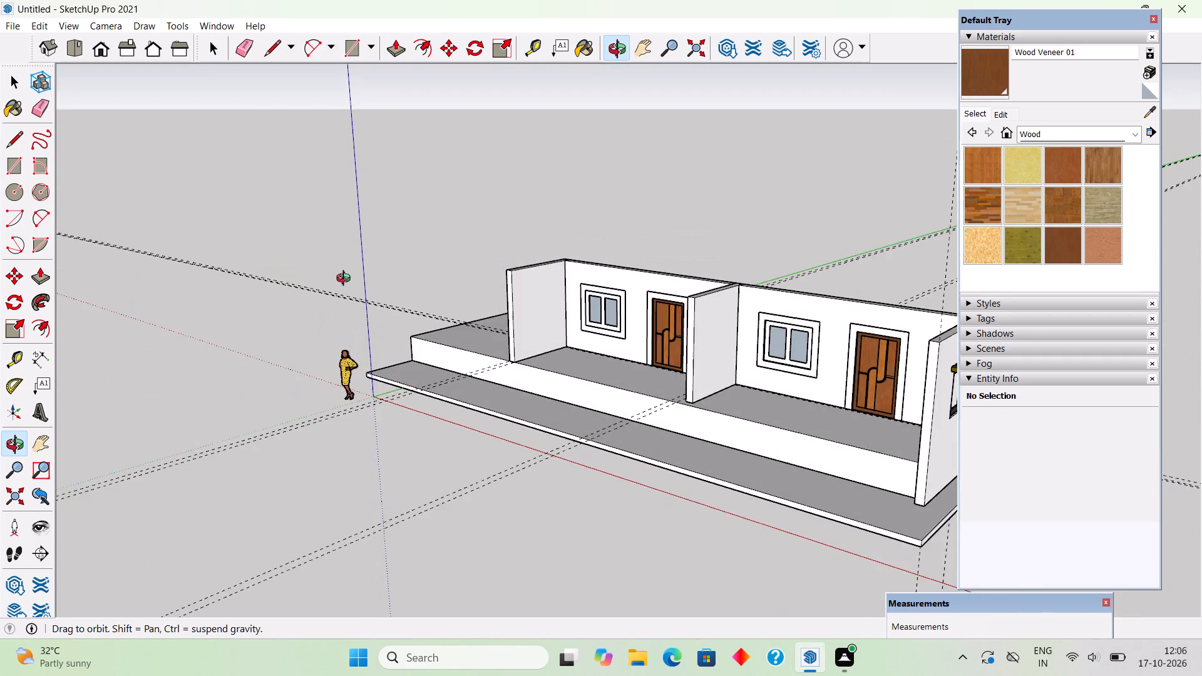
middle_click_drag(346, 280, 355, 262)
scroll(354, 262, "down", 10)
middle_click_drag(493, 335, 648, 356)
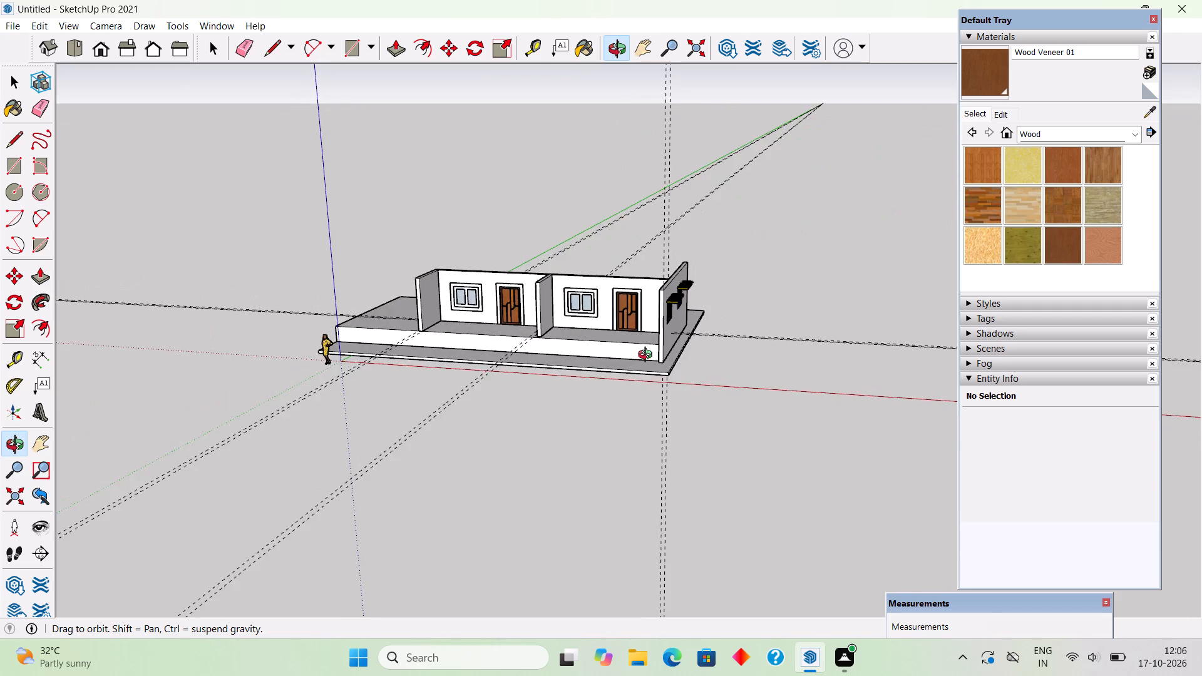
middle_click_drag(648, 356, 813, 405)
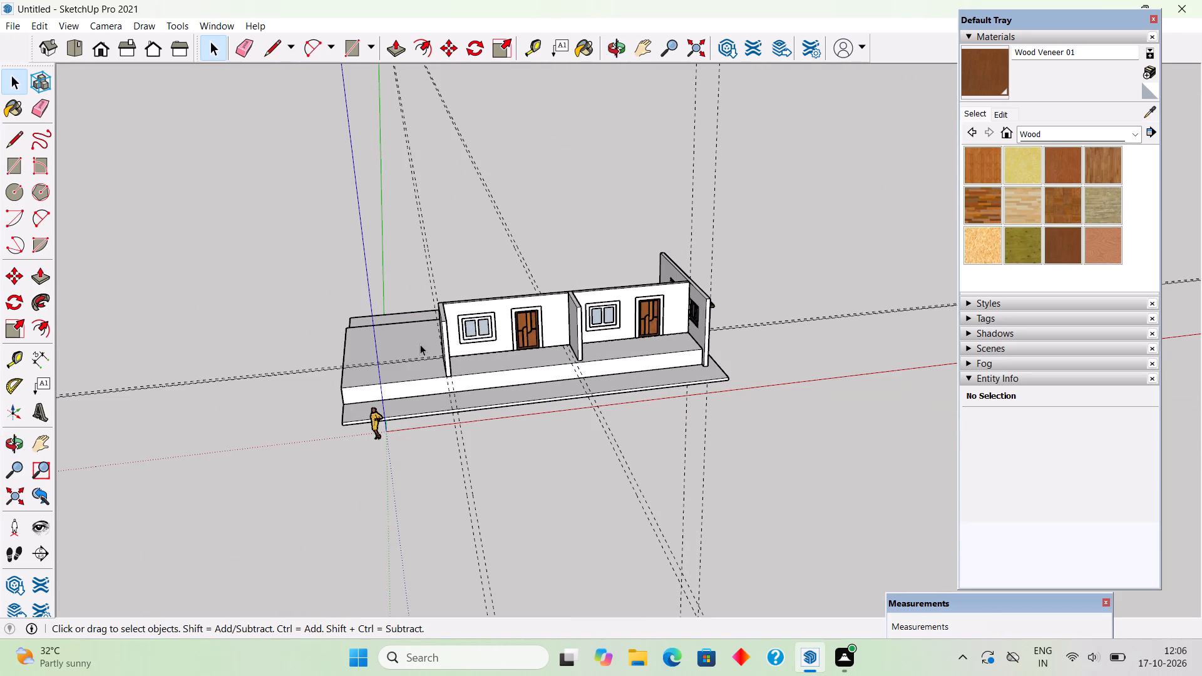
middle_click_drag(582, 369, 813, 416)
scroll(565, 463, "up", 5)
middle_click_drag(316, 381, 537, 374)
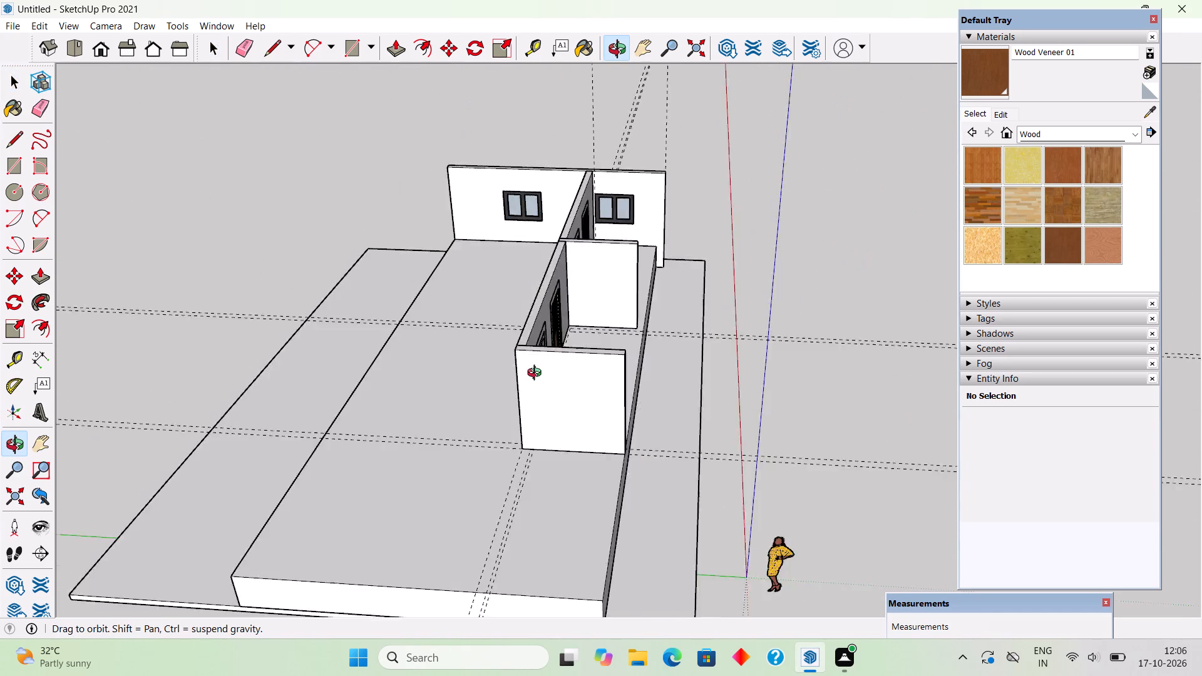
middle_click_drag(537, 374, 289, 346)
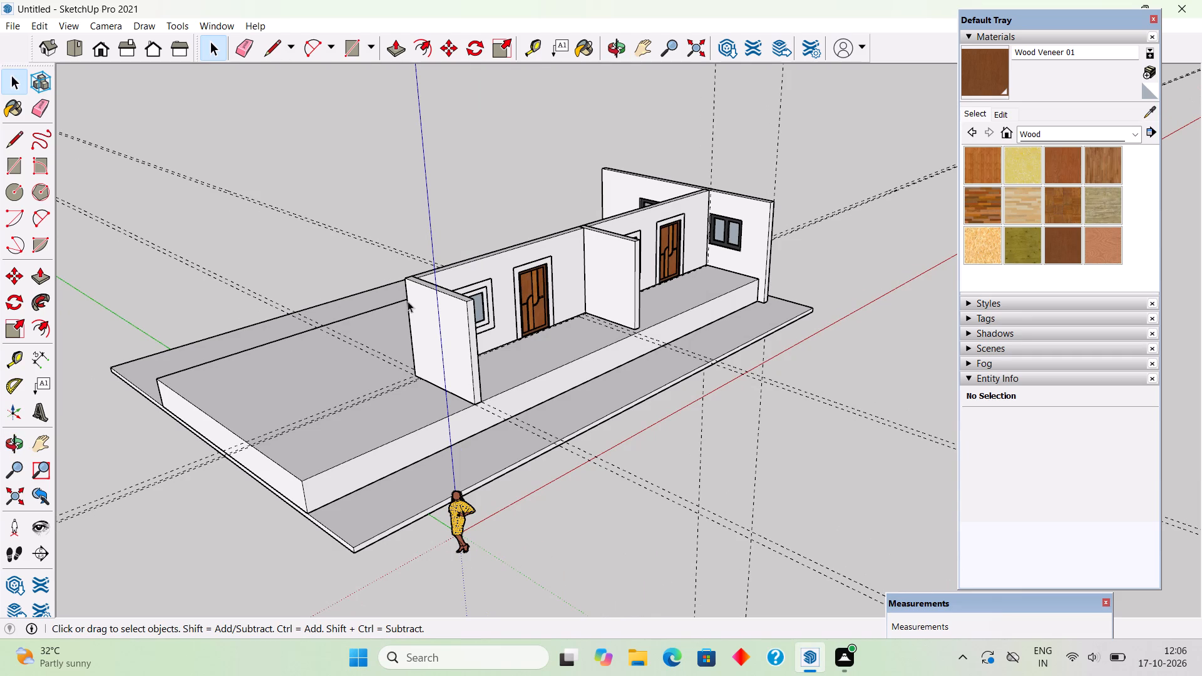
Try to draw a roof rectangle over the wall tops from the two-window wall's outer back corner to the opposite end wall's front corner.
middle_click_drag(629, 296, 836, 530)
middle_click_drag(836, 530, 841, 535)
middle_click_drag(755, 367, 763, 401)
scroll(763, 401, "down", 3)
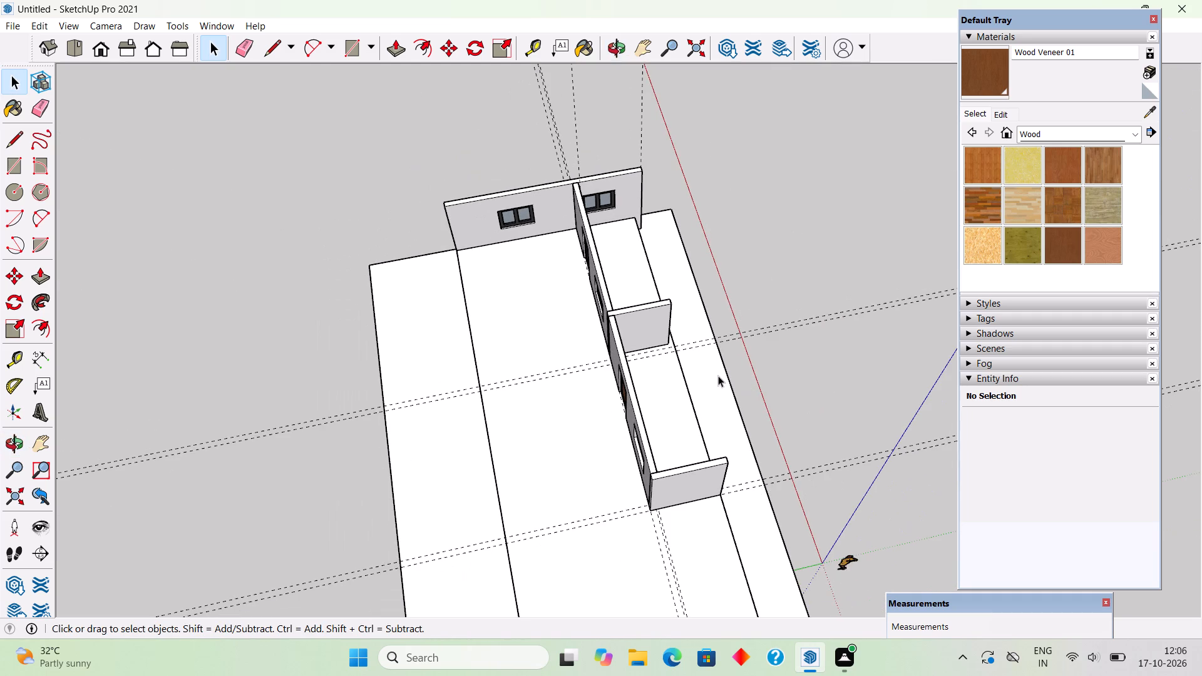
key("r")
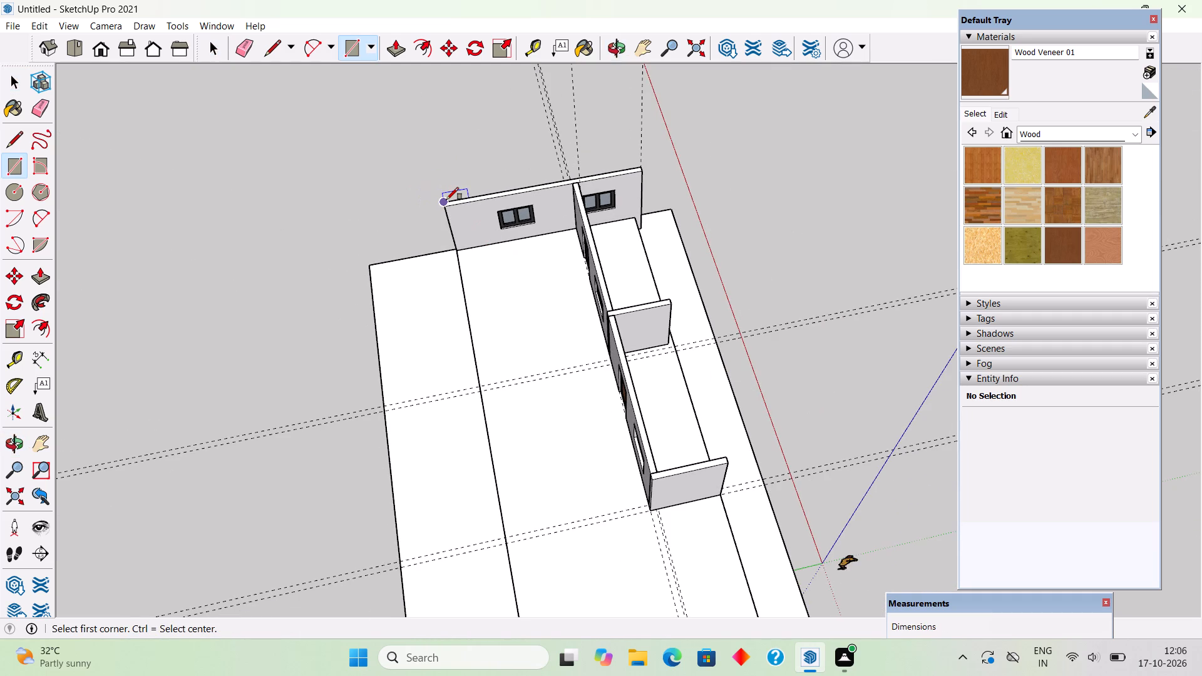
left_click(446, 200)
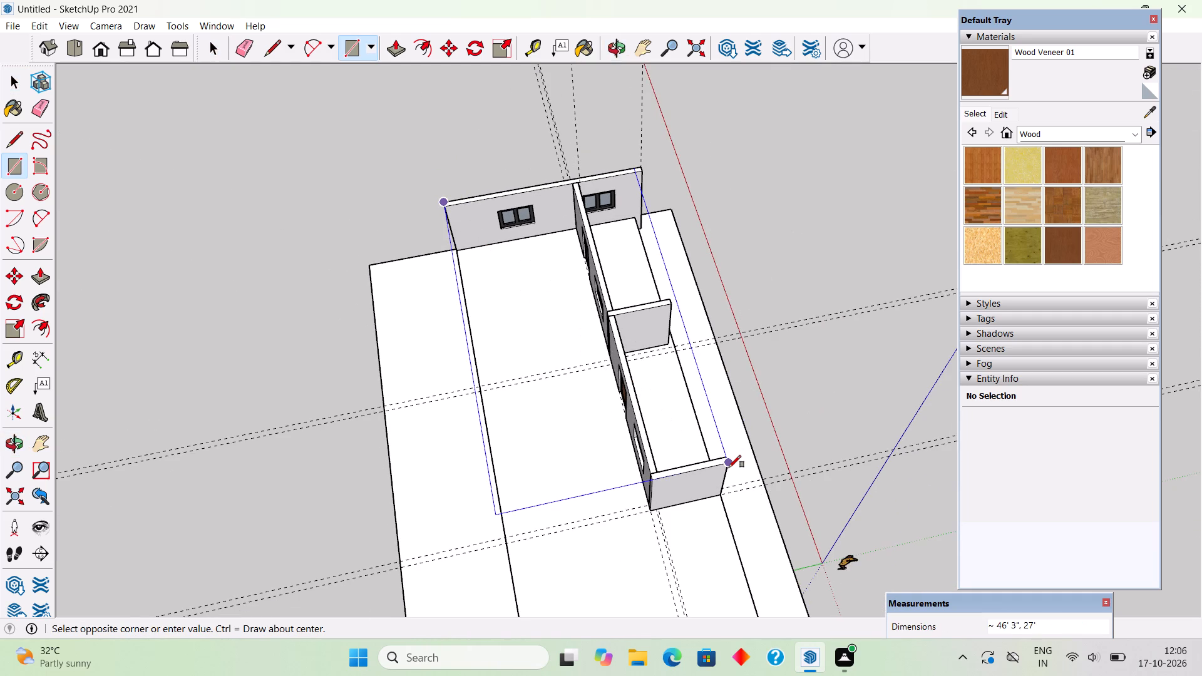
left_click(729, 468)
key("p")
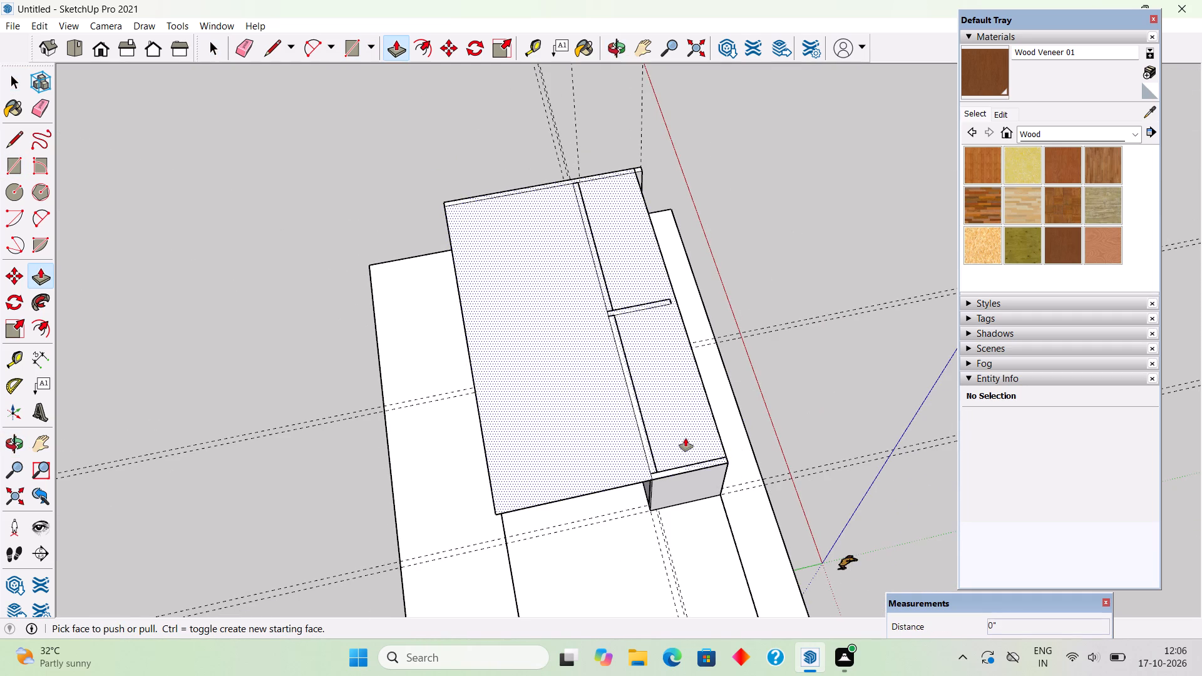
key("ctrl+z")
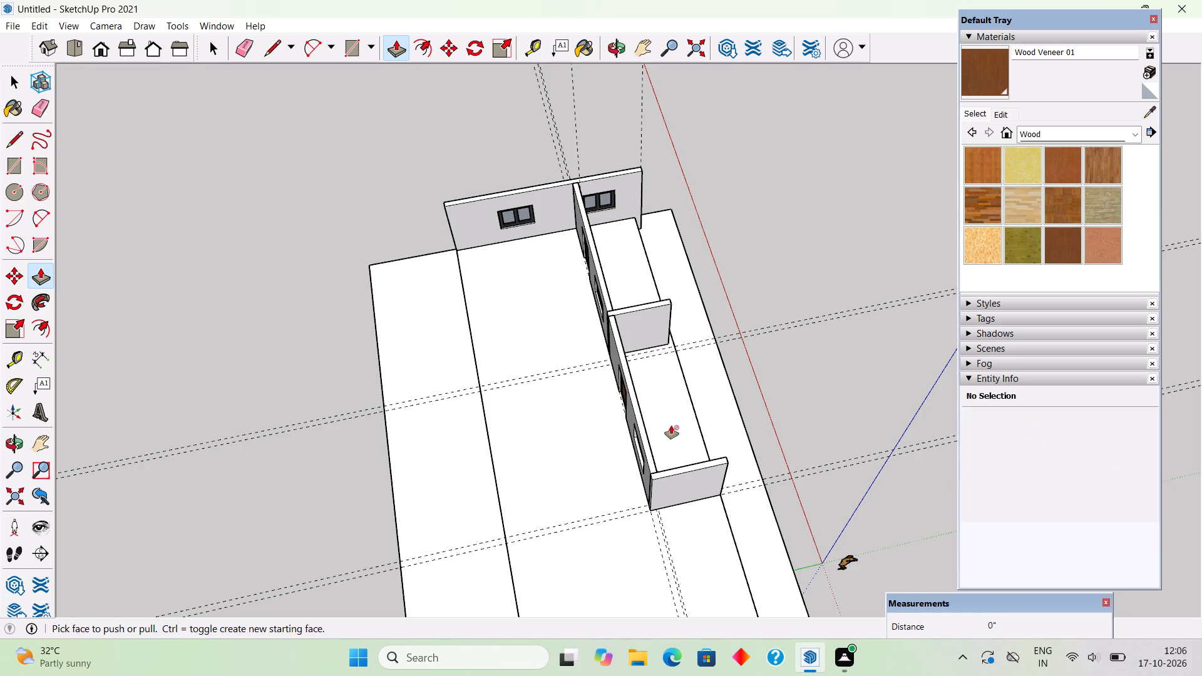
Draw a roof rectangle from the two-window wall's inner top back corner to the opposite end wall's front corner and extrude it 6" up.
scroll(495, 233, "up", 4)
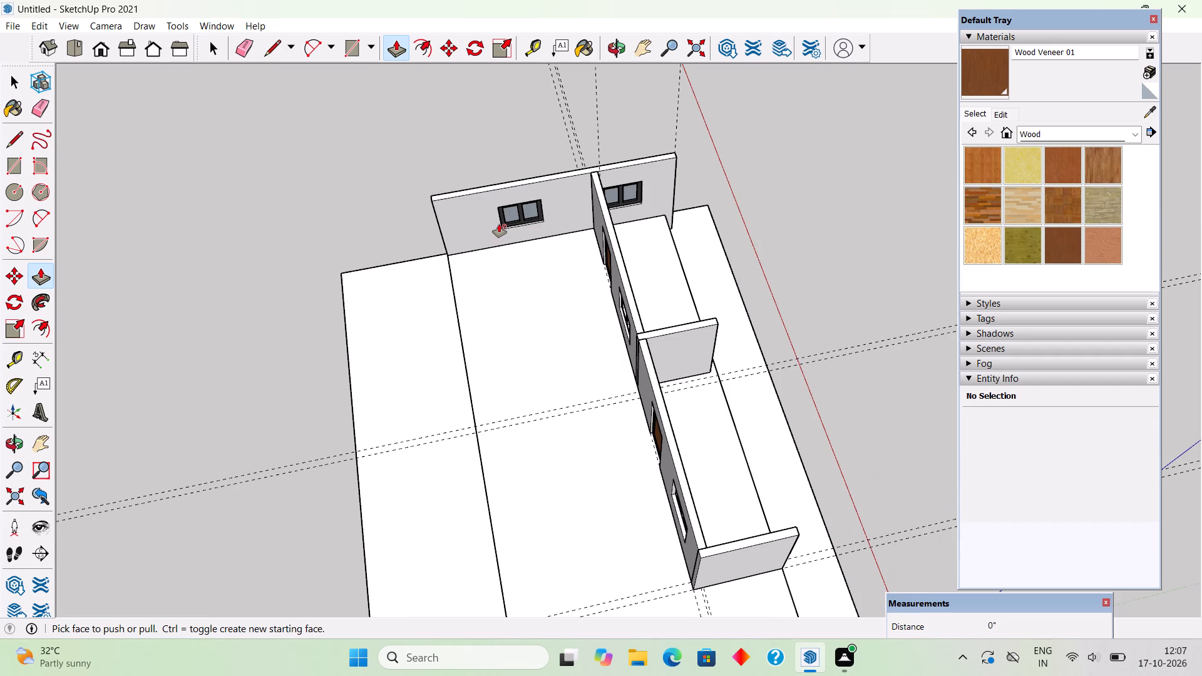
key("r")
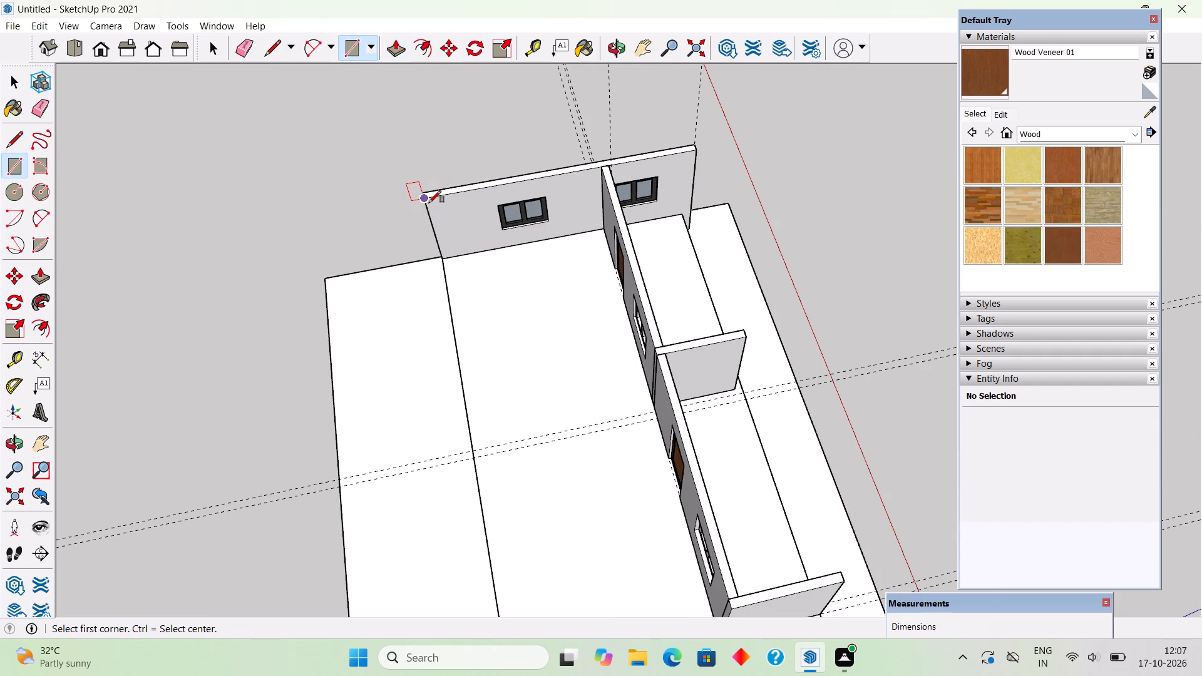
left_click(429, 203)
scroll(643, 361, "down", 5)
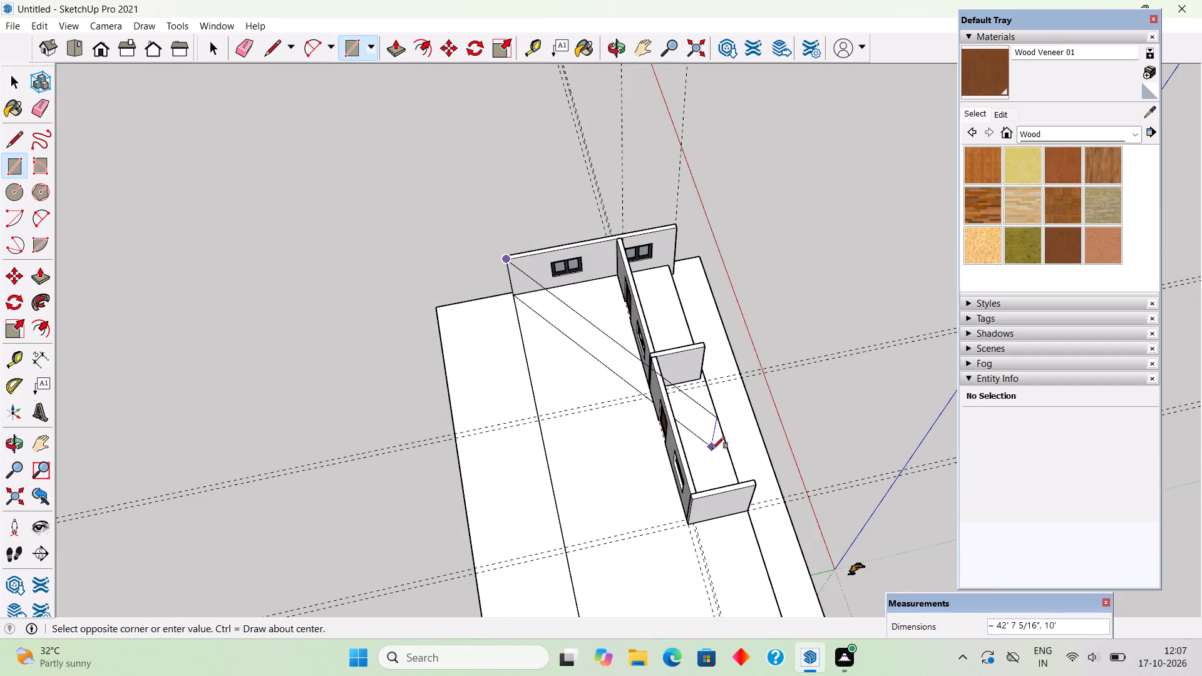
left_click(754, 488)
key("p")
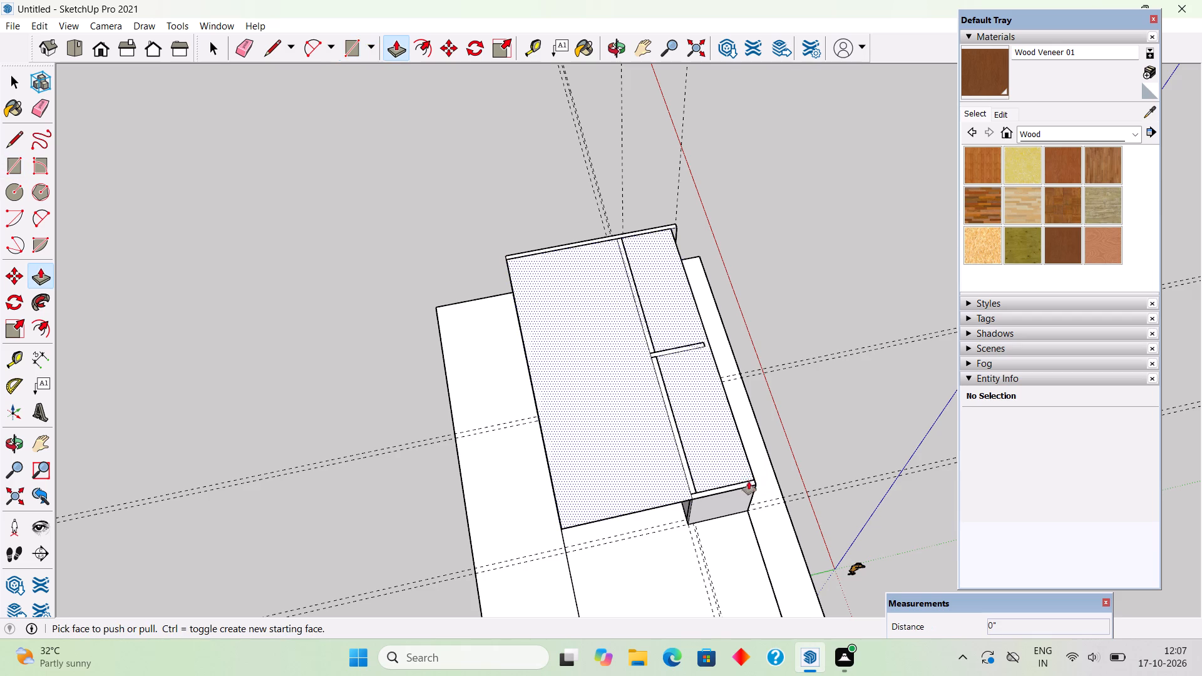
left_click(722, 456)
key("6")
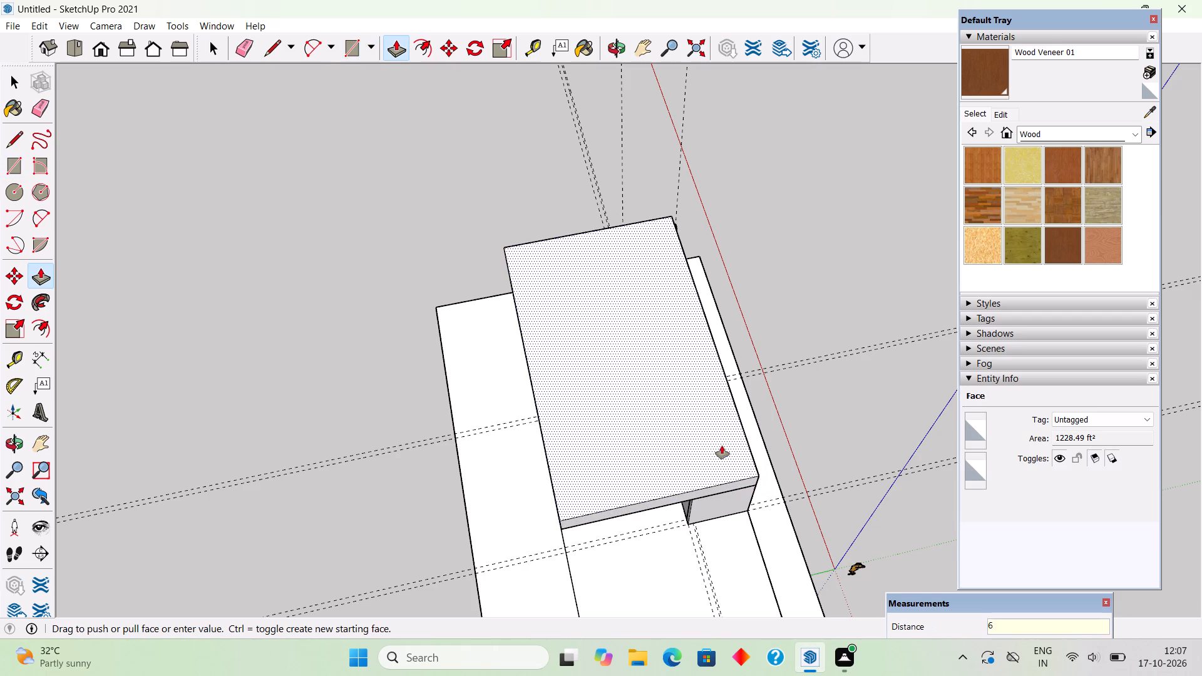
key("shift+quotedbl")
key("Return")
key("space")
left_click(790, 283)
Examine the roofed building from the front and from the side with the window shades.
scroll(818, 489, "down", 1)
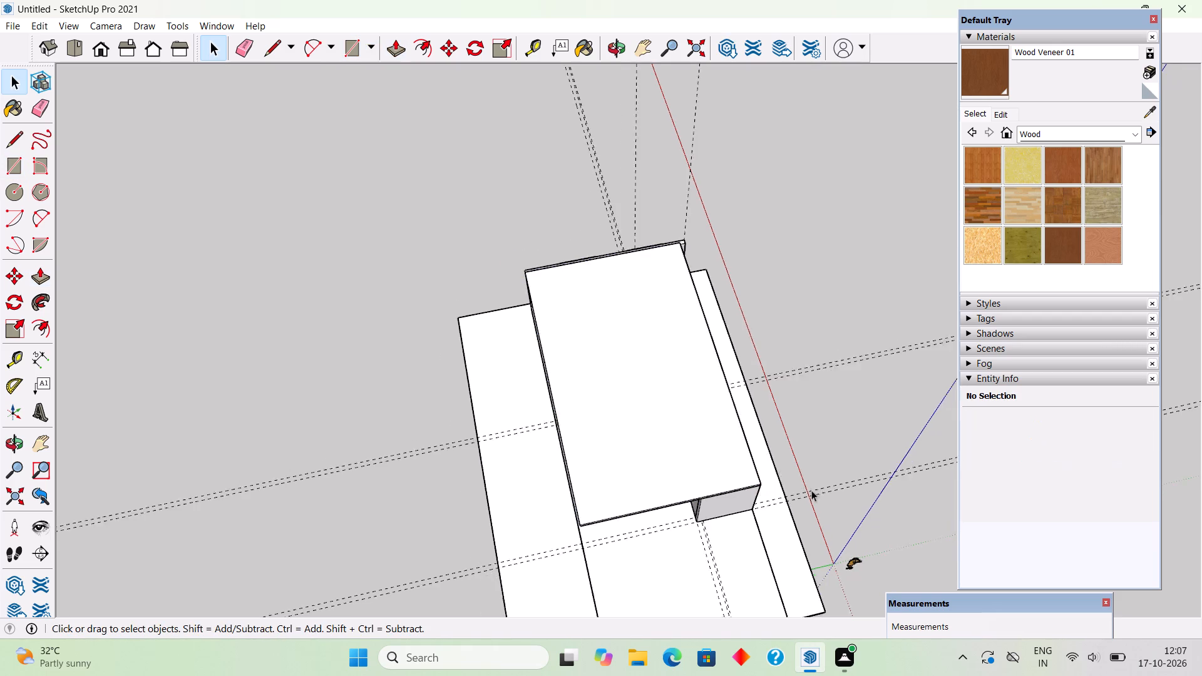
middle_click_drag(749, 487, 220, 96)
middle_click_drag(873, 391, 458, 410)
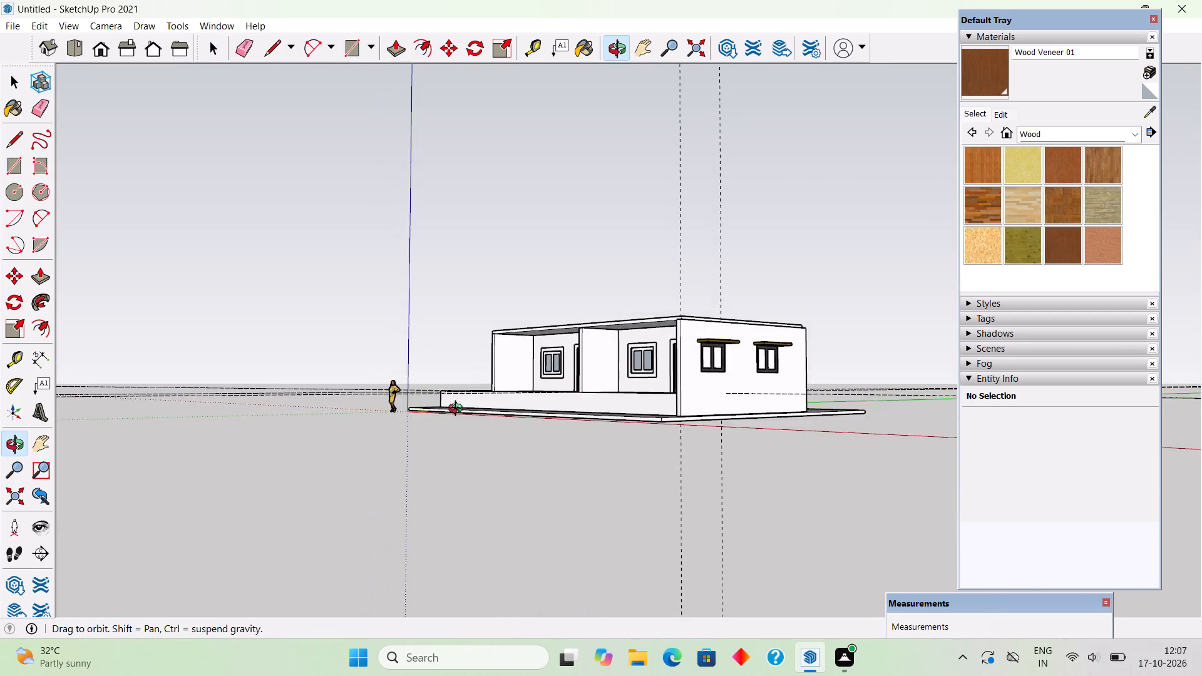
middle_click_drag(458, 410, 511, 423)
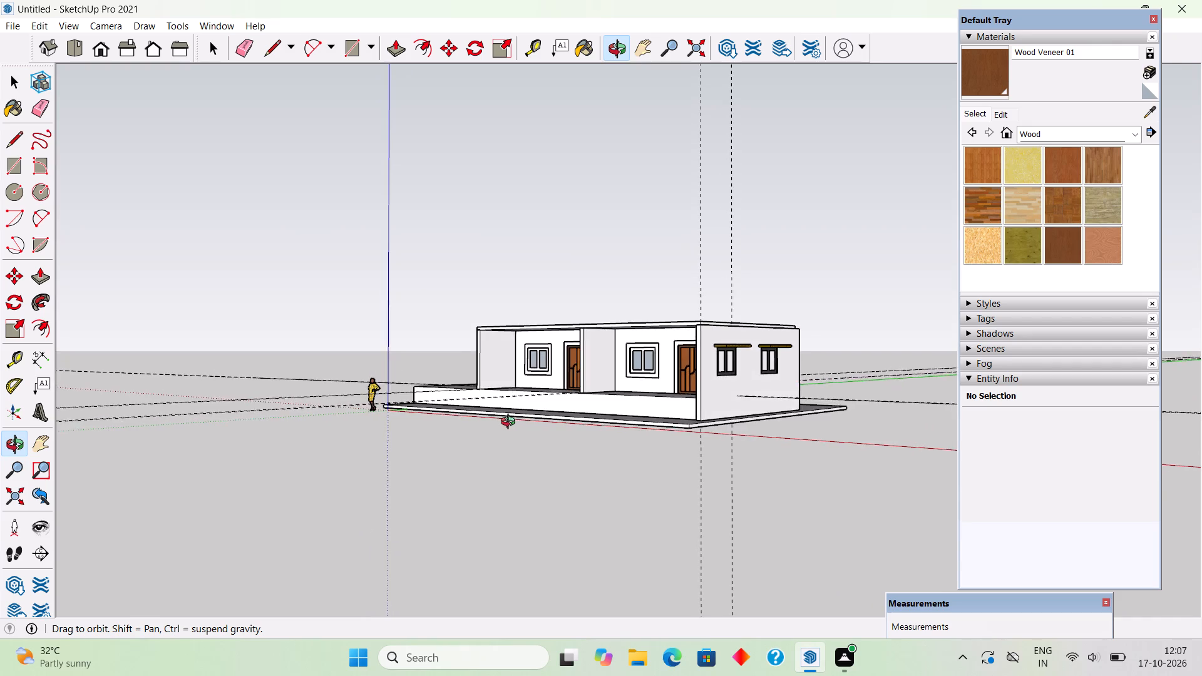
middle_click_drag(511, 423, 503, 402)
scroll(503, 402, "up", 2)
middle_click_drag(650, 398, 655, 414)
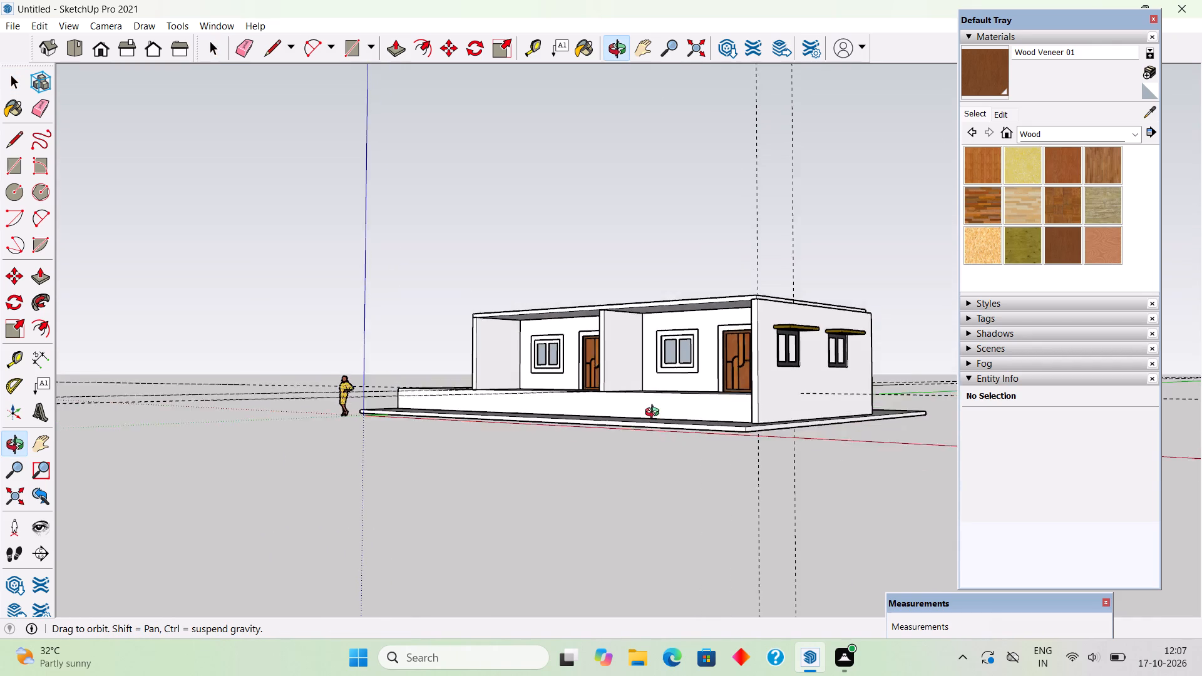
middle_click_drag(655, 414, 786, 454)
scroll(784, 453, "up", 4)
middle_click_drag(799, 431, 705, 414)
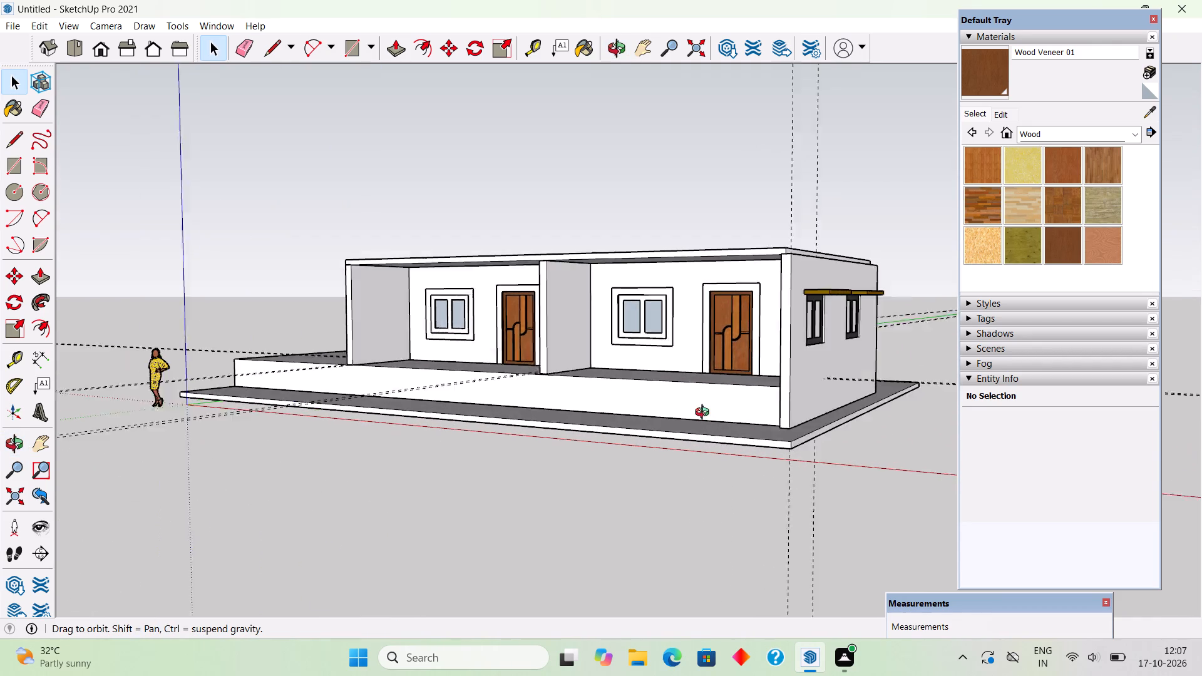
middle_click_drag(705, 414, 617, 426)
Inspect where the platform meets the end wall beside the door, and hide the base slab beneath the platform.
left_click(628, 389)
middle_click_drag(634, 399, 649, 443)
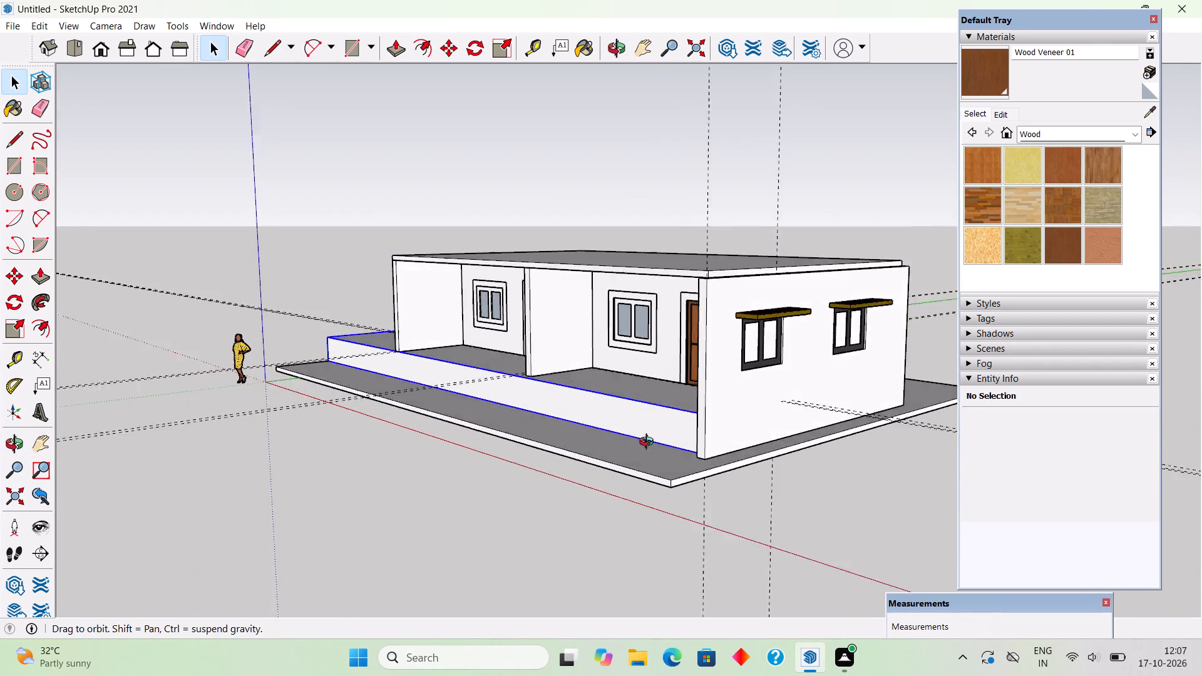
middle_click_drag(649, 443, 931, 491)
scroll(855, 441, "up", 4)
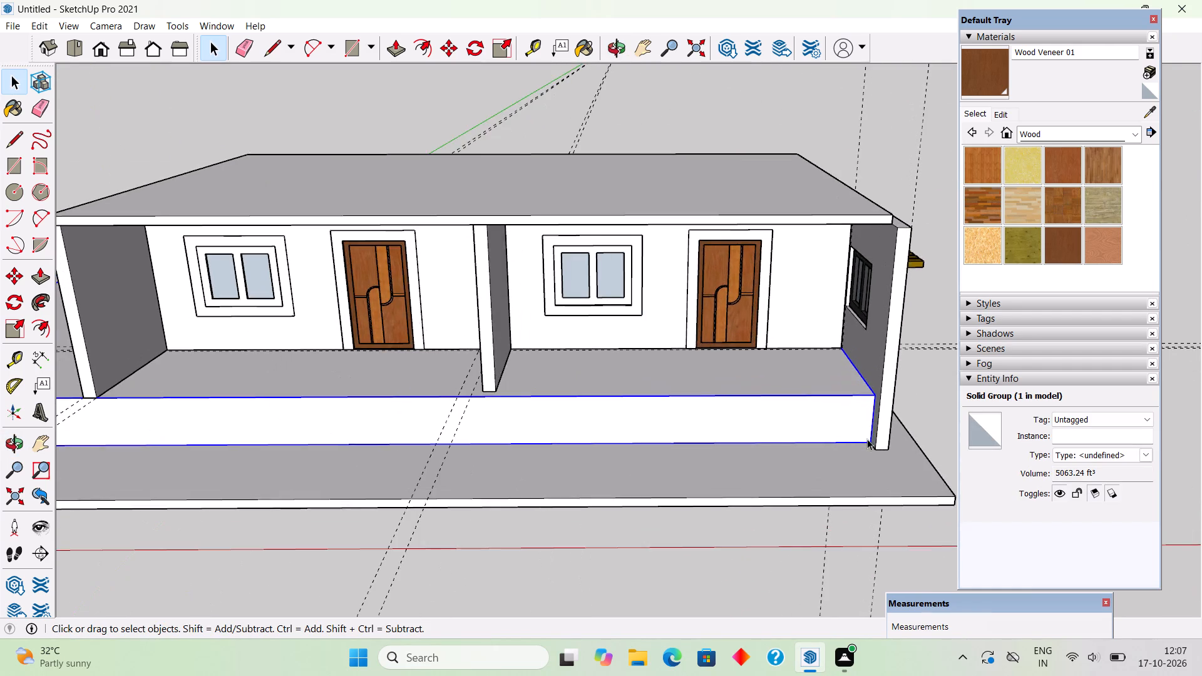
middle_click_drag(867, 439, 858, 412)
scroll(859, 440, "up", 8)
middle_click_drag(848, 433, 763, 395)
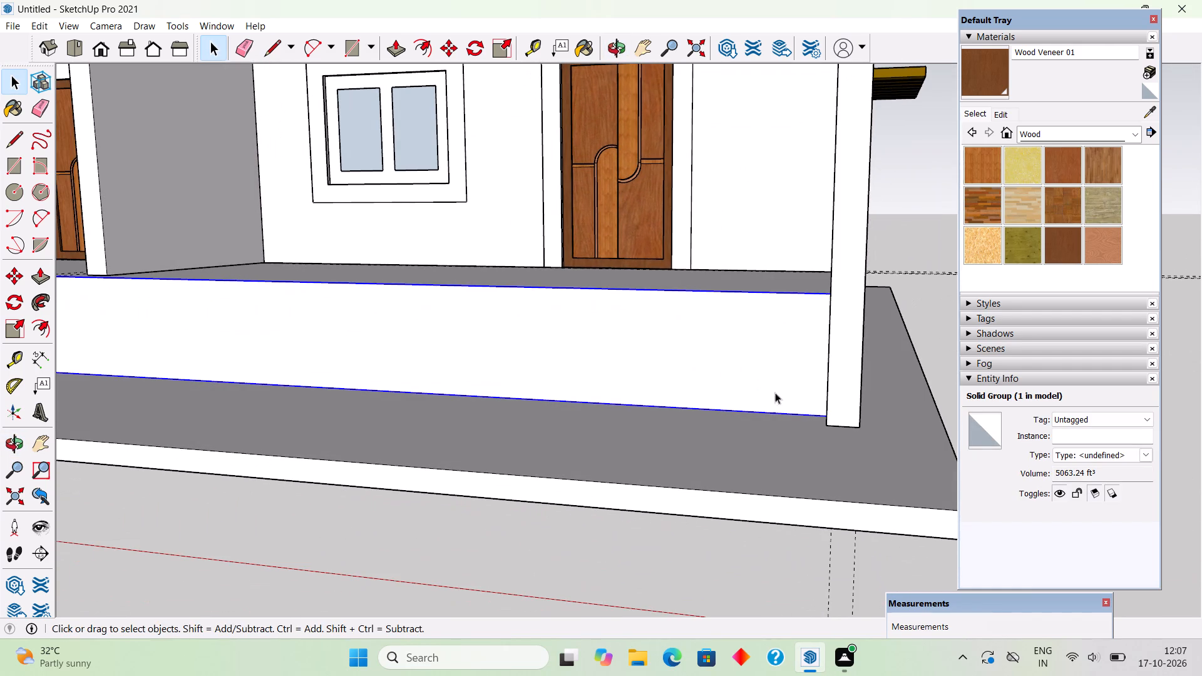
middle_click_drag(800, 389, 900, 444)
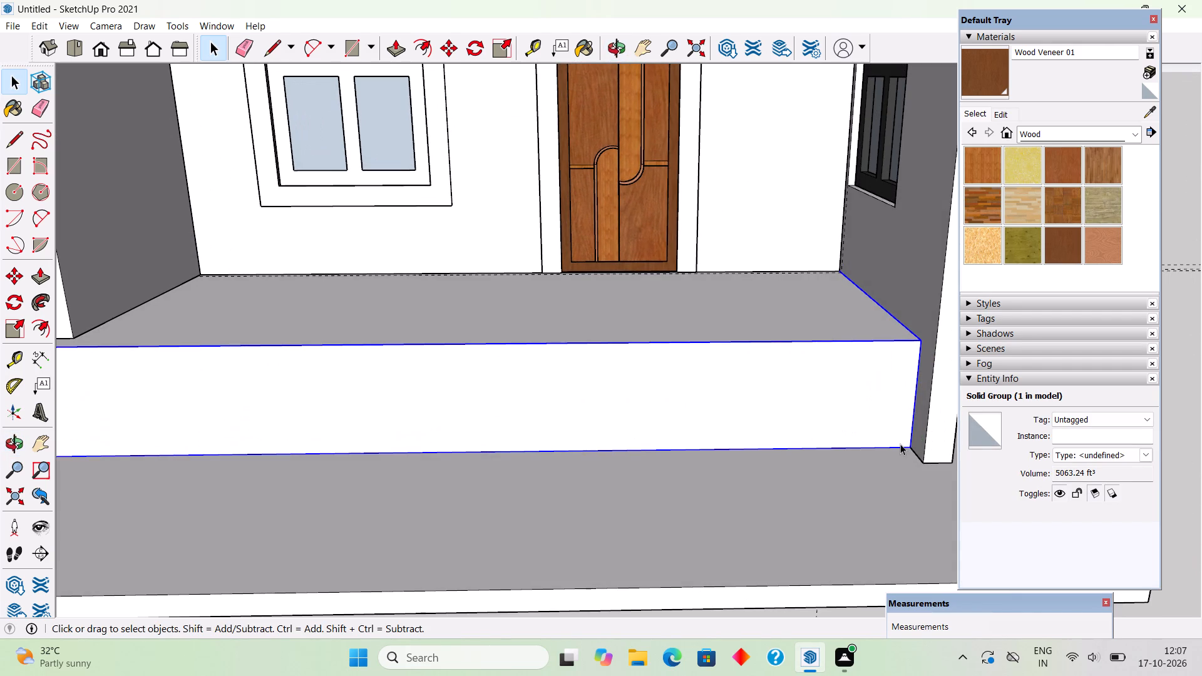
scroll(901, 443, "down", 5)
left_click(893, 478)
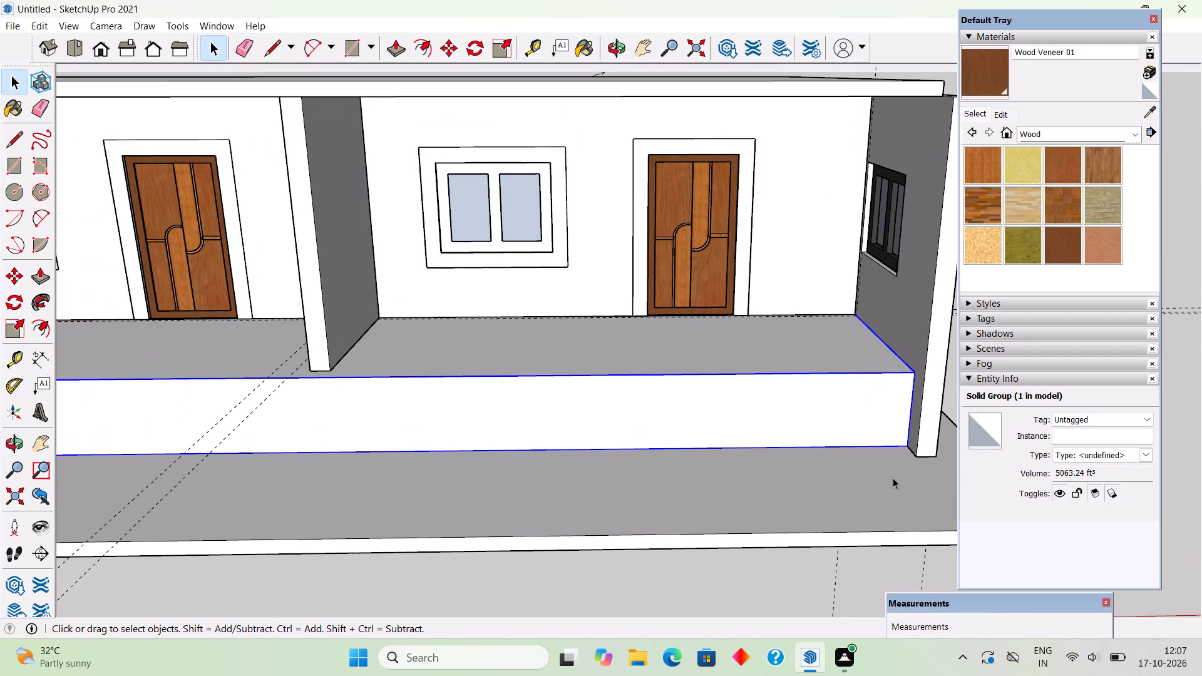
right_click(893, 478)
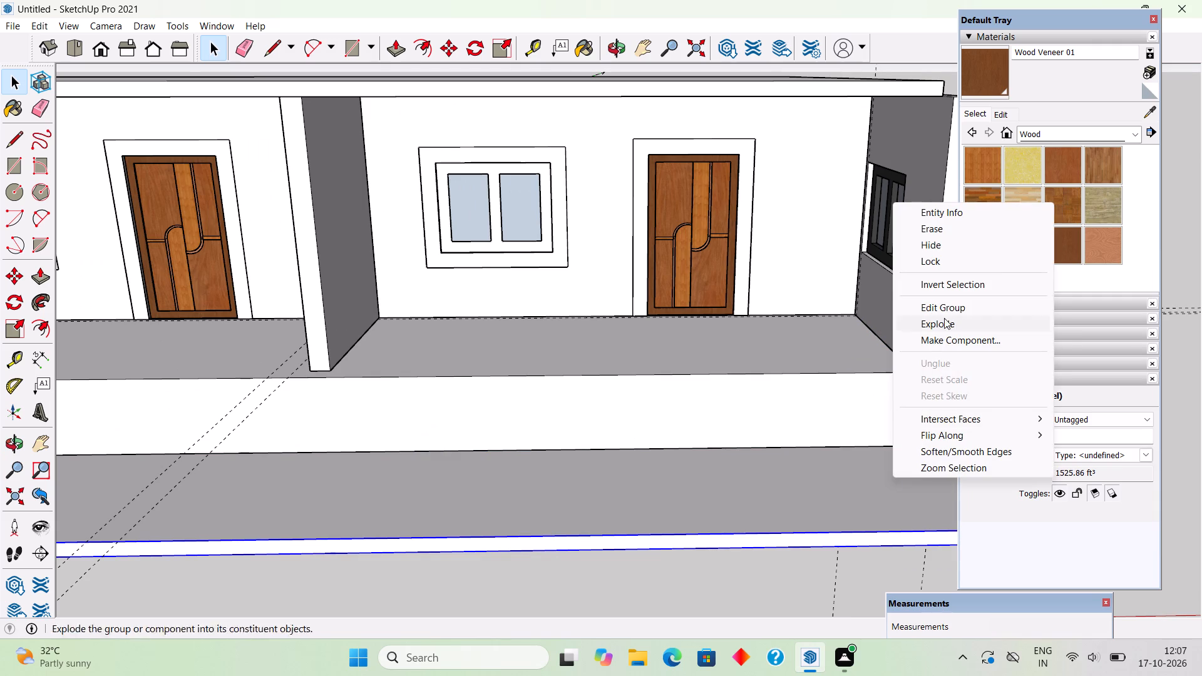
left_click(953, 246)
Open the platform group, push its underside up 1.5' to make it thinner, and leave the group.
scroll(800, 457, "down", 6)
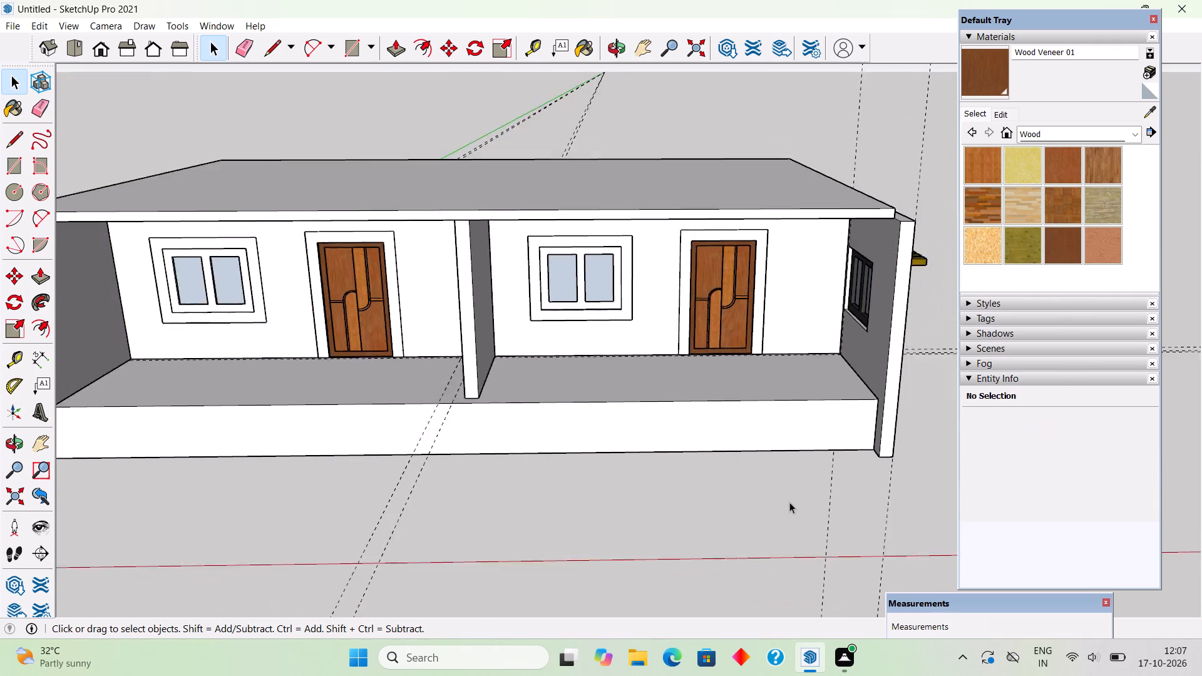
scroll(789, 502, "down", 2)
middle_click_drag(788, 508, 762, 267)
scroll(684, 421, "up", 4)
left_click(687, 418)
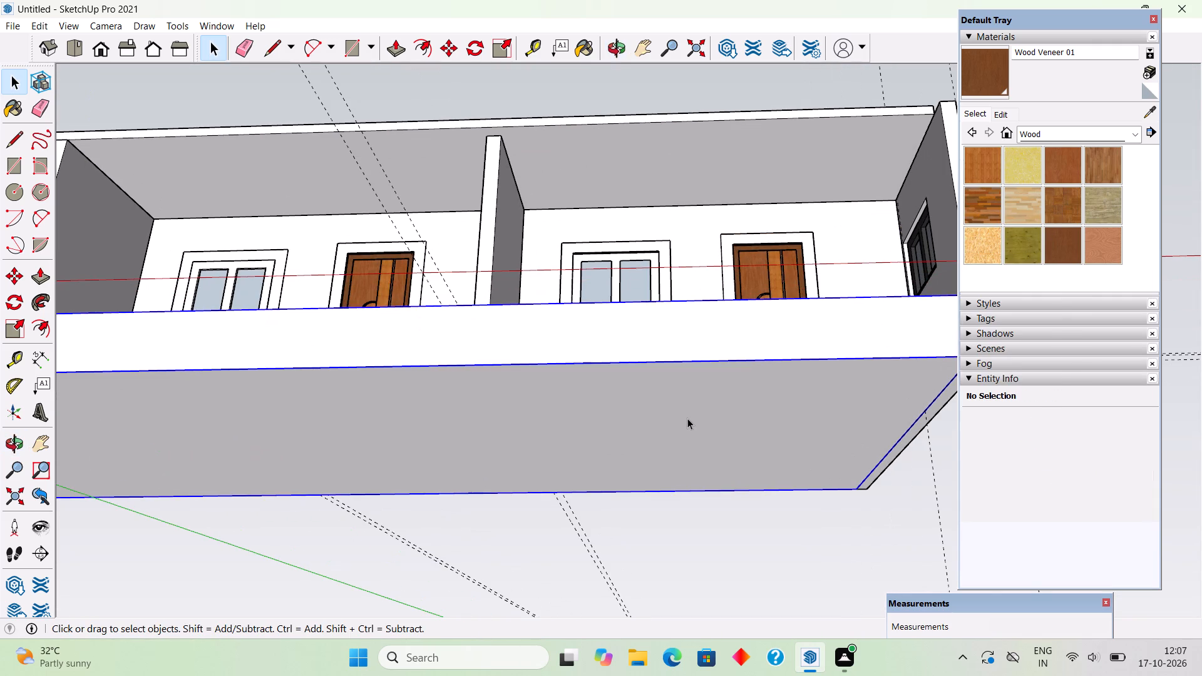
triple_click(687, 418)
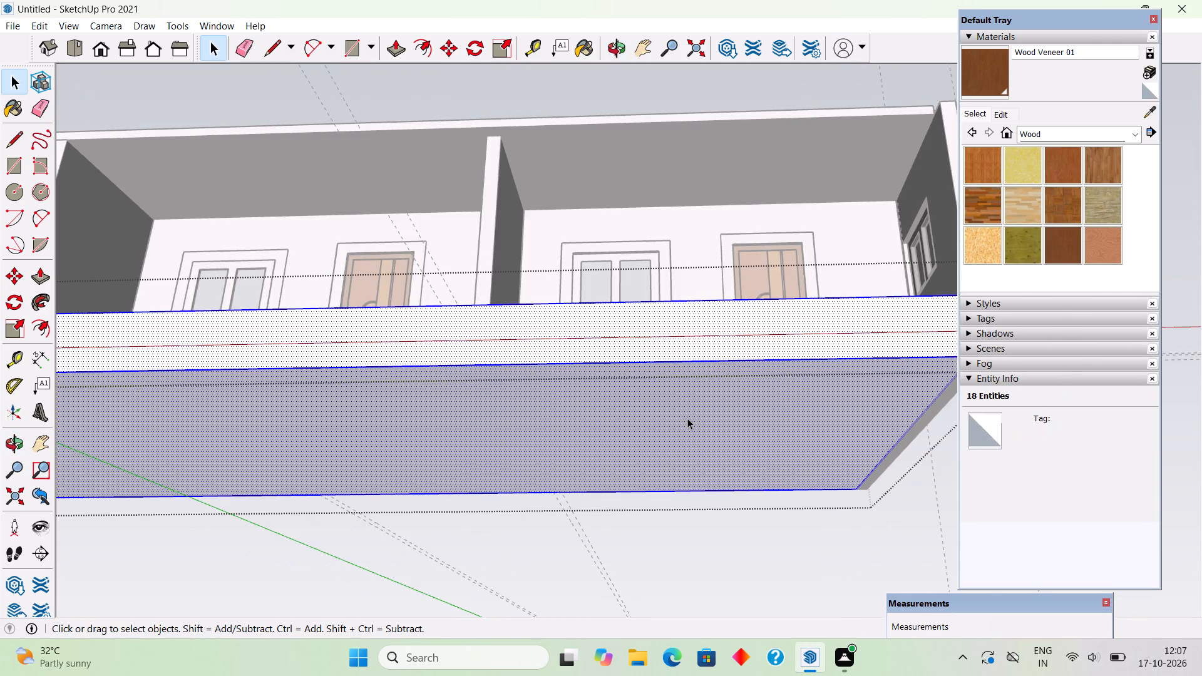
key("p")
left_click(687, 418)
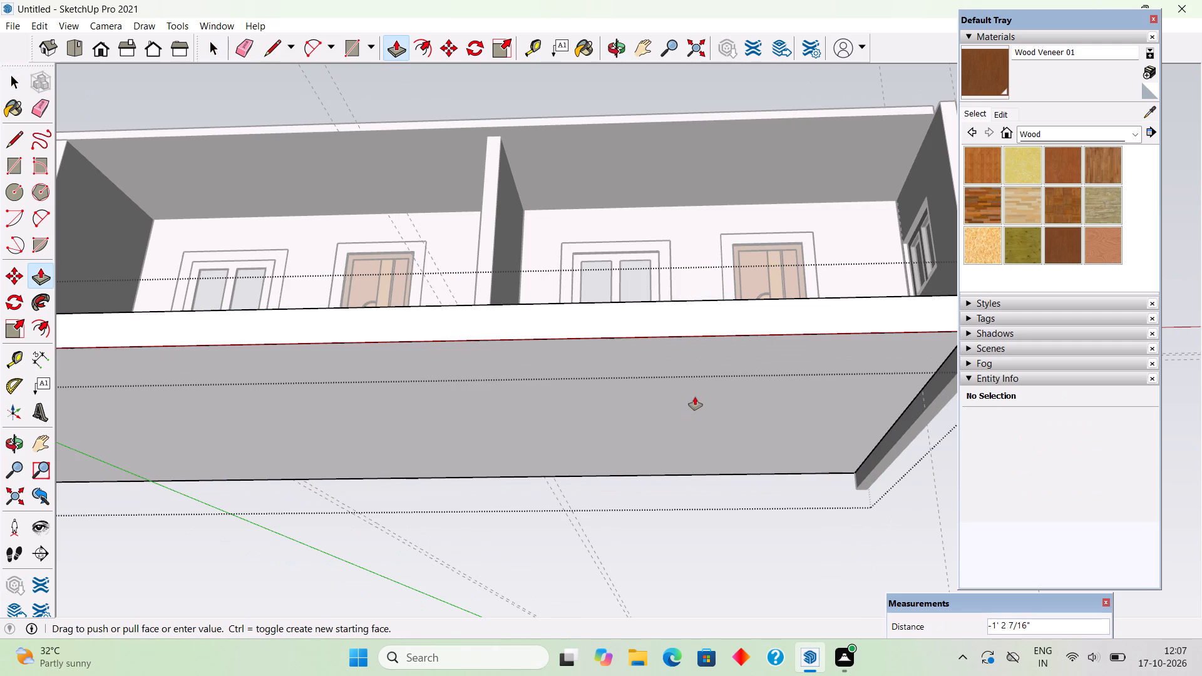
type("1.")
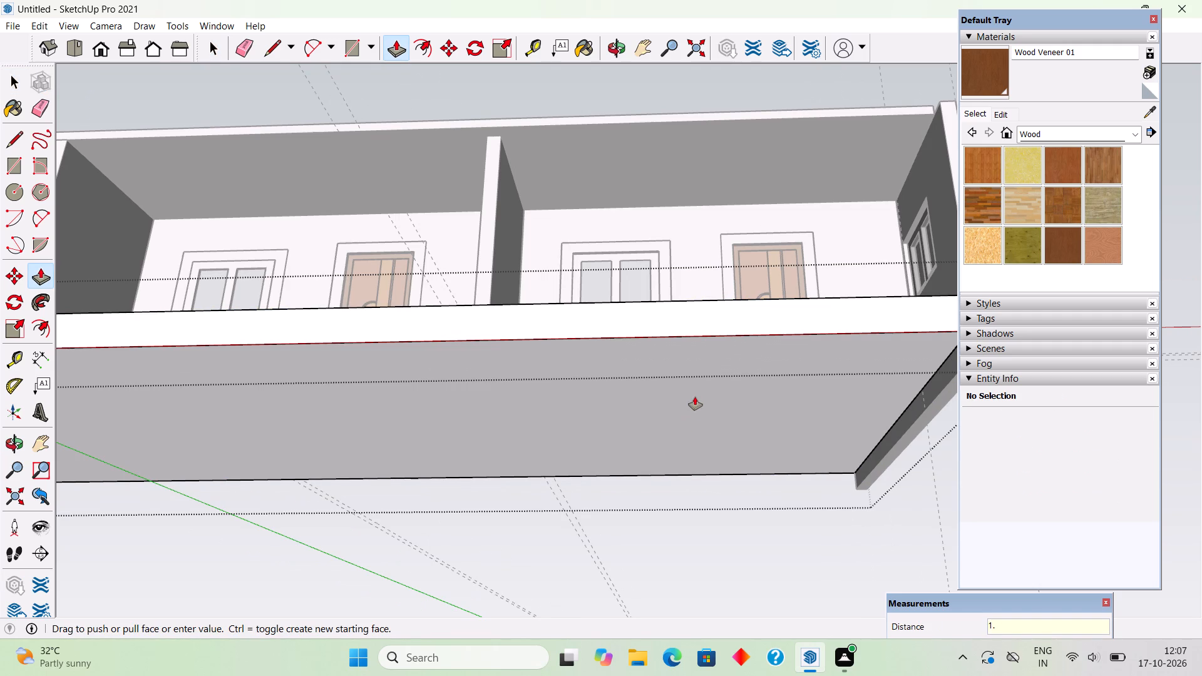
type("5'")
key("Return")
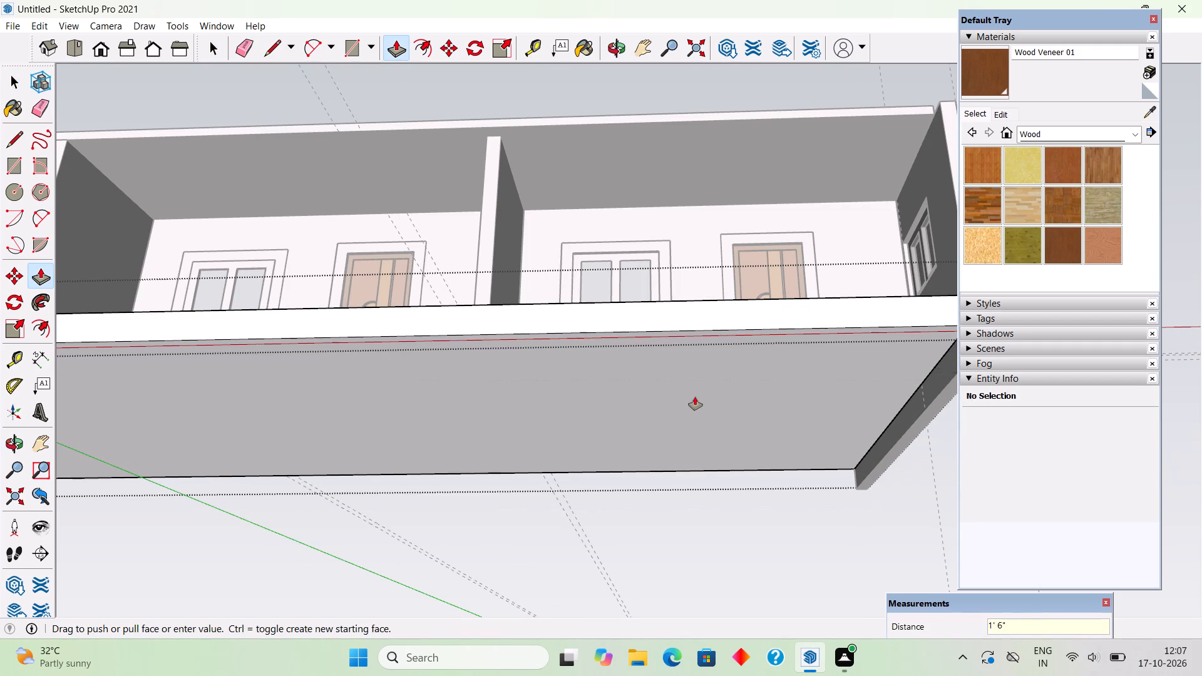
key("space")
scroll(695, 397, "down", 11)
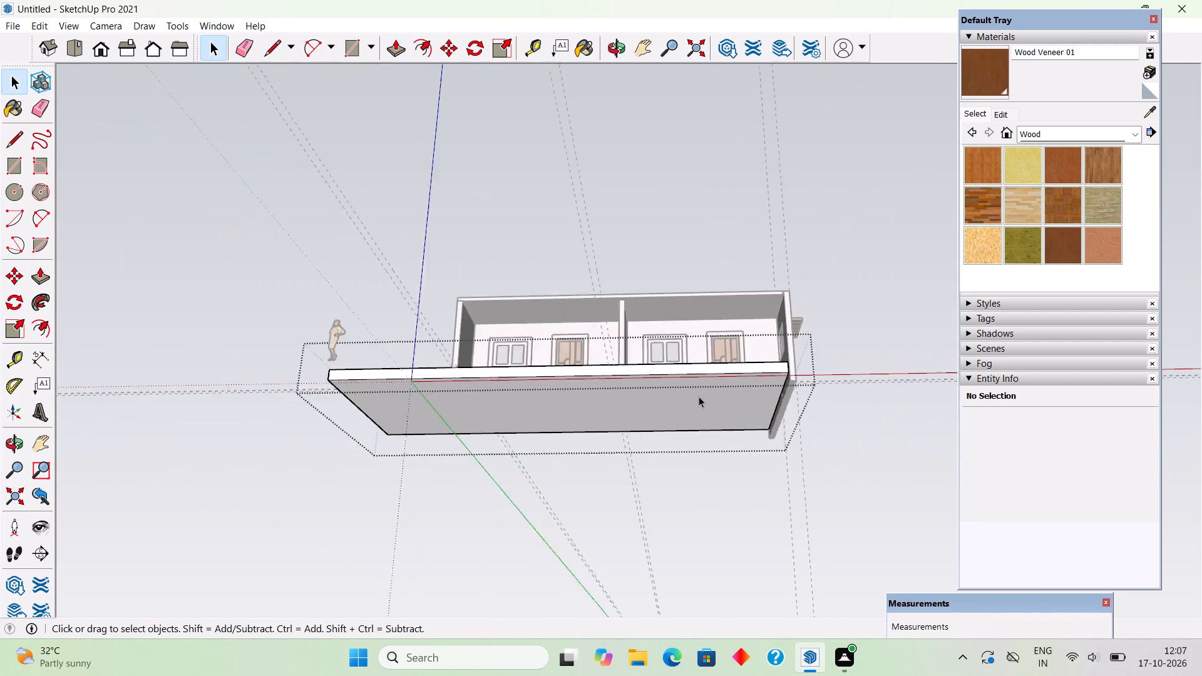
scroll(699, 396, "down", 1)
left_click(661, 222)
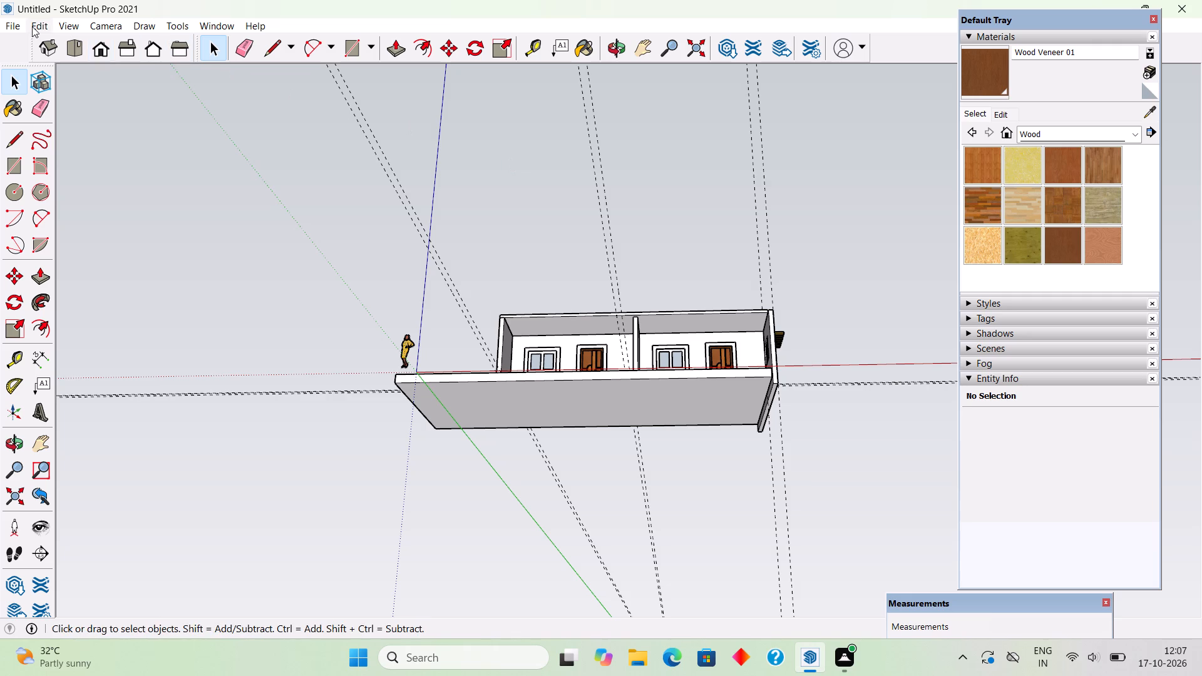
Unhide all hidden objects to bring back the base slab beneath the platform.
left_click(32, 26)
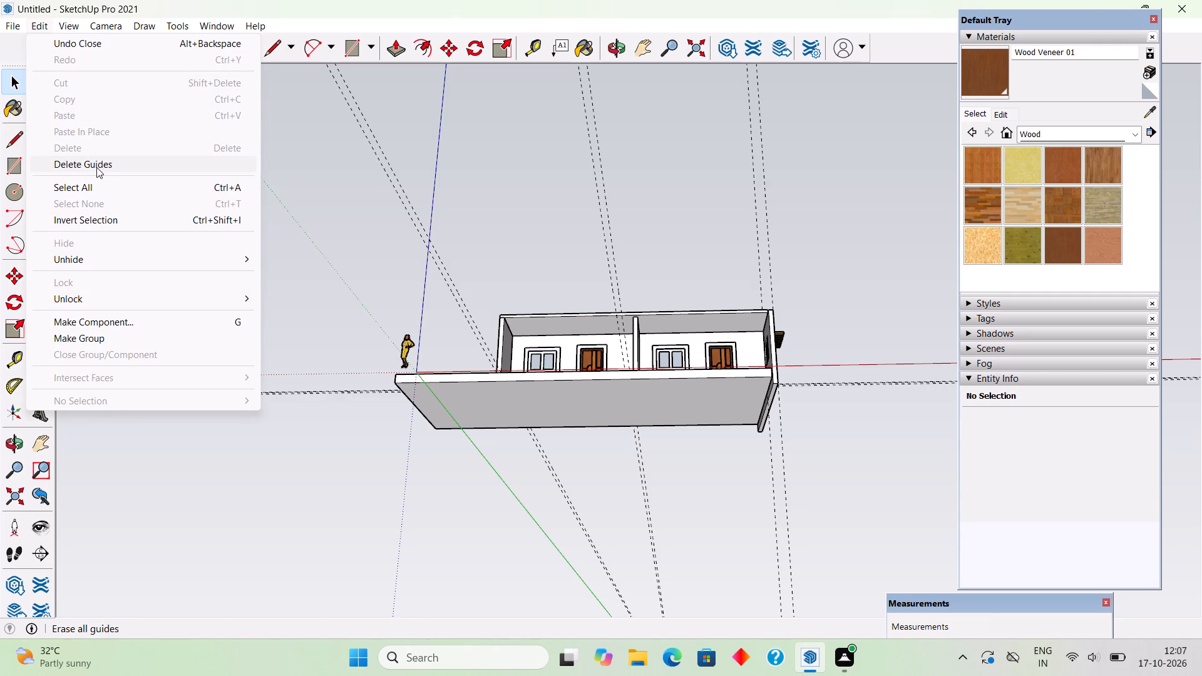
left_click(130, 259)
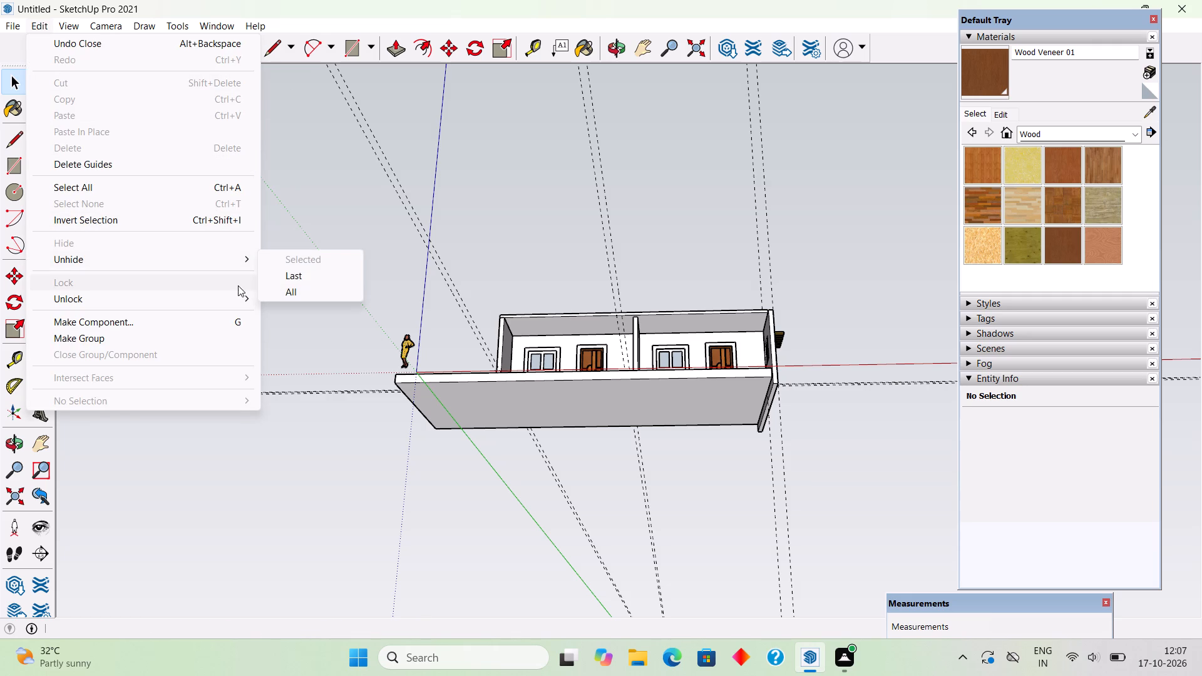
left_click(279, 287)
Open the base slab group, extrude its top face up to the platform's underside, and leave the group.
left_click(598, 444)
middle_click_drag(619, 421, 669, 655)
scroll(714, 434, "up", 10)
middle_click_drag(753, 448, 742, 492)
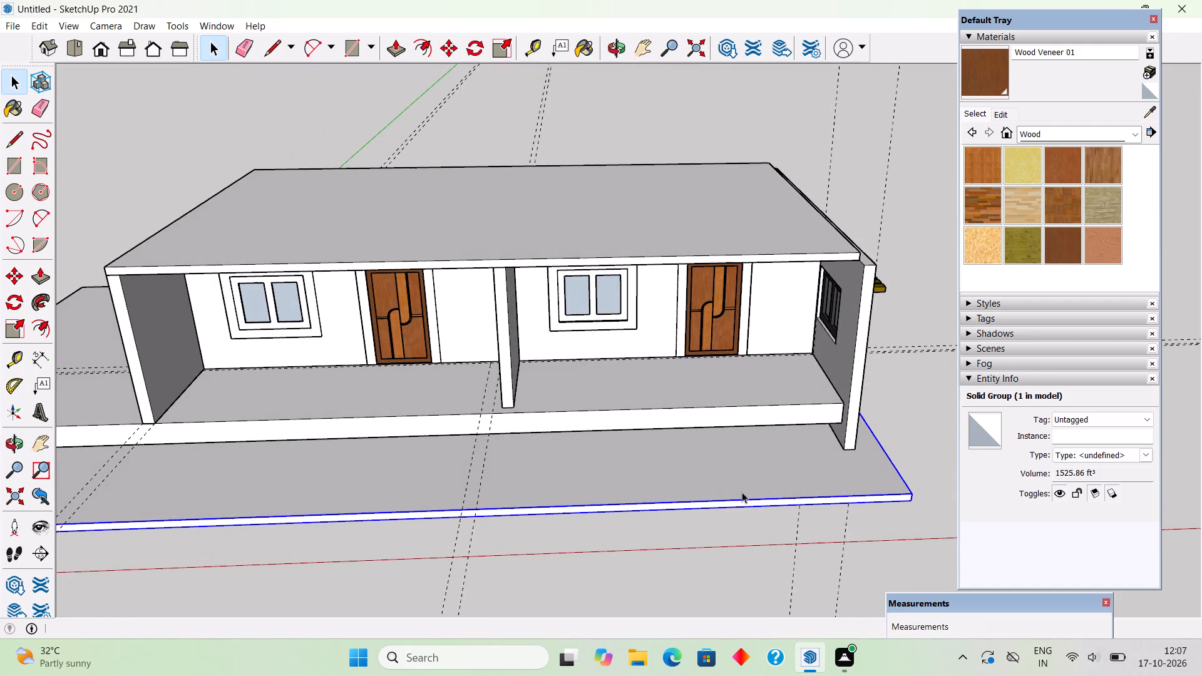
triple_click(742, 492)
middle_click_drag(839, 435, 704, 431)
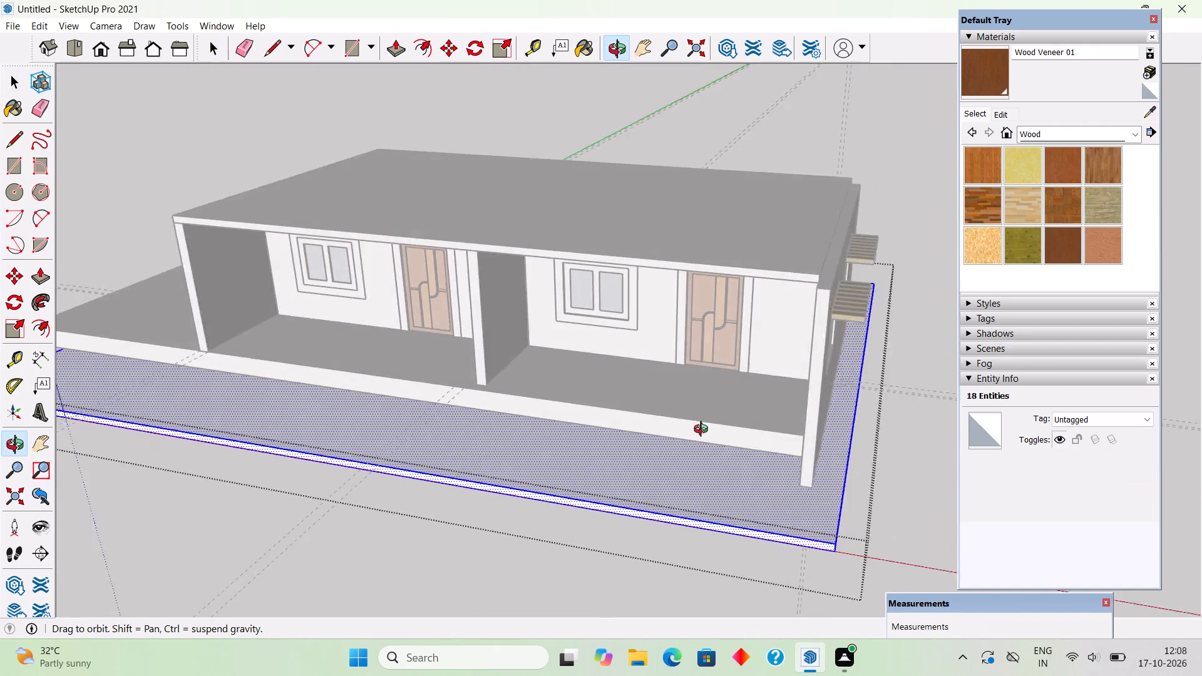
middle_click_drag(704, 431, 666, 418)
scroll(793, 486, "up", 3)
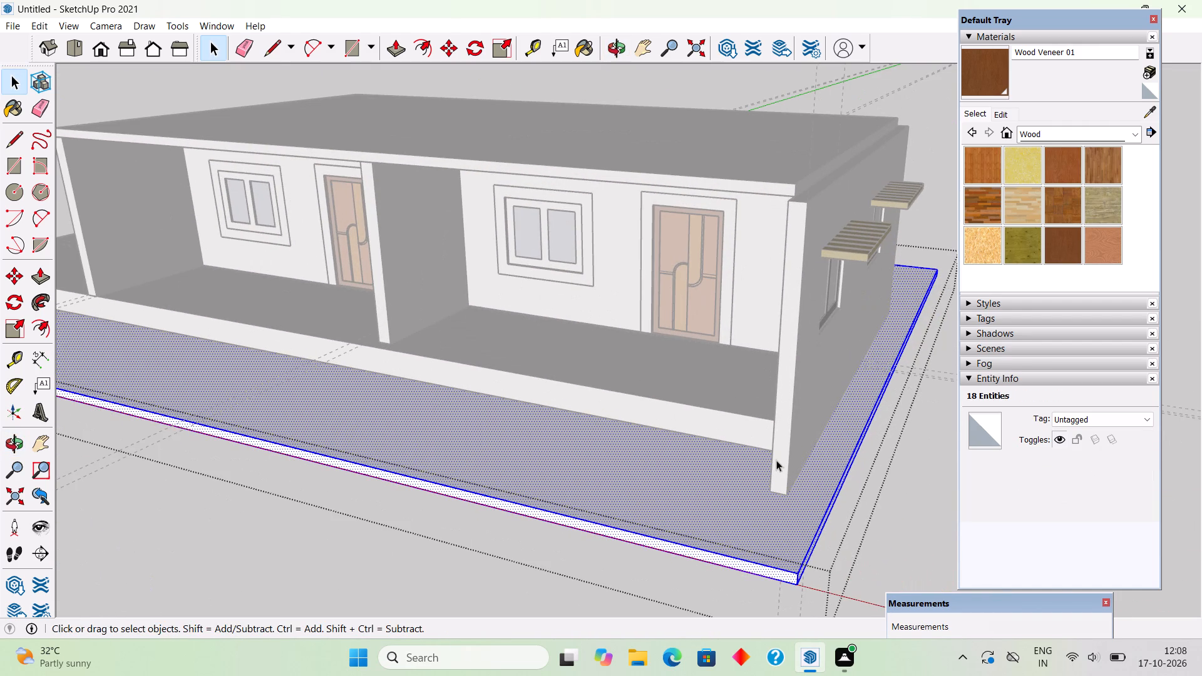
left_click(776, 460)
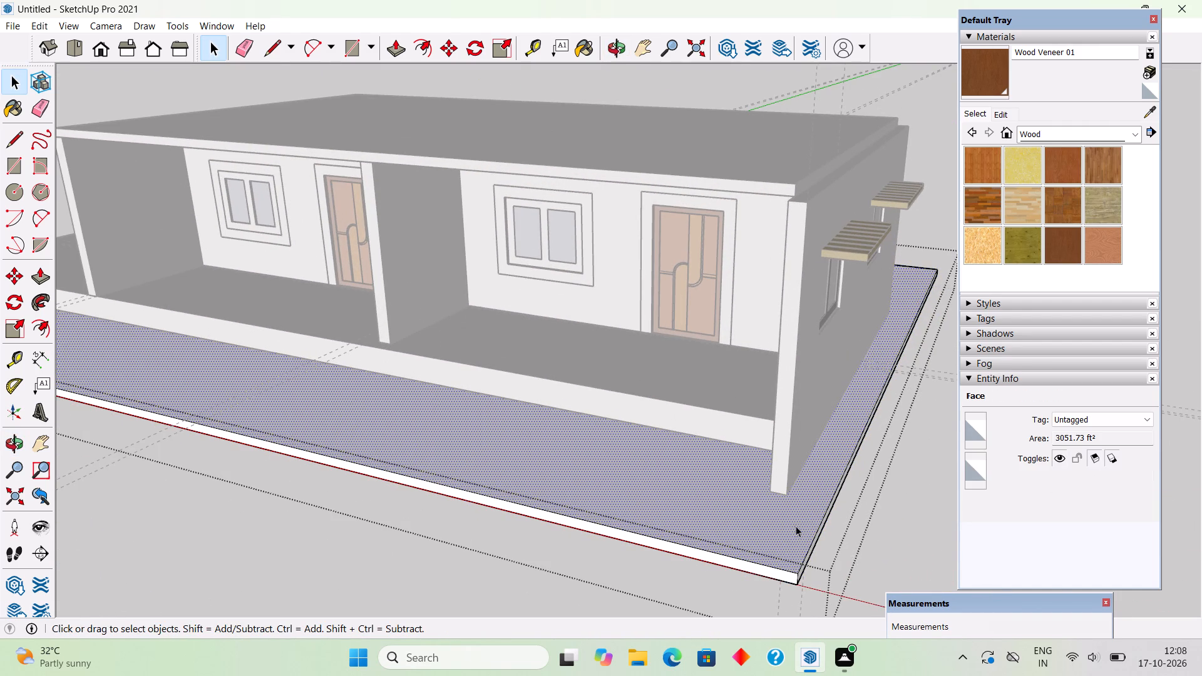
key("p")
left_click(723, 497)
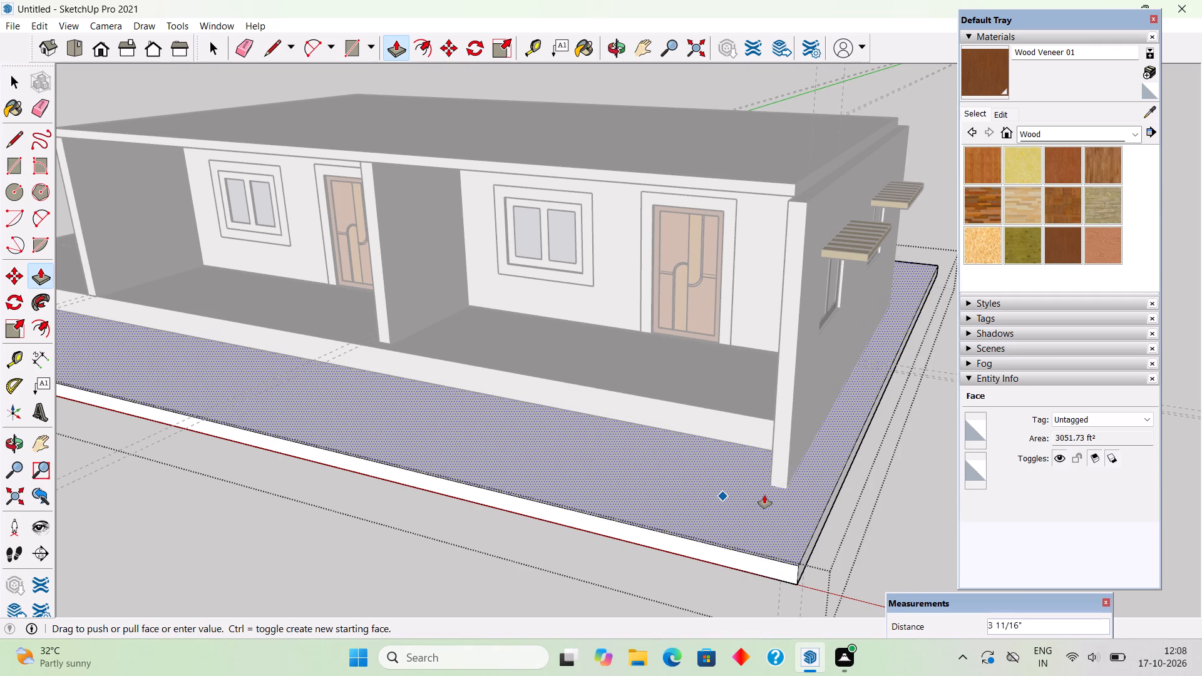
middle_click_drag(759, 536, 888, 614)
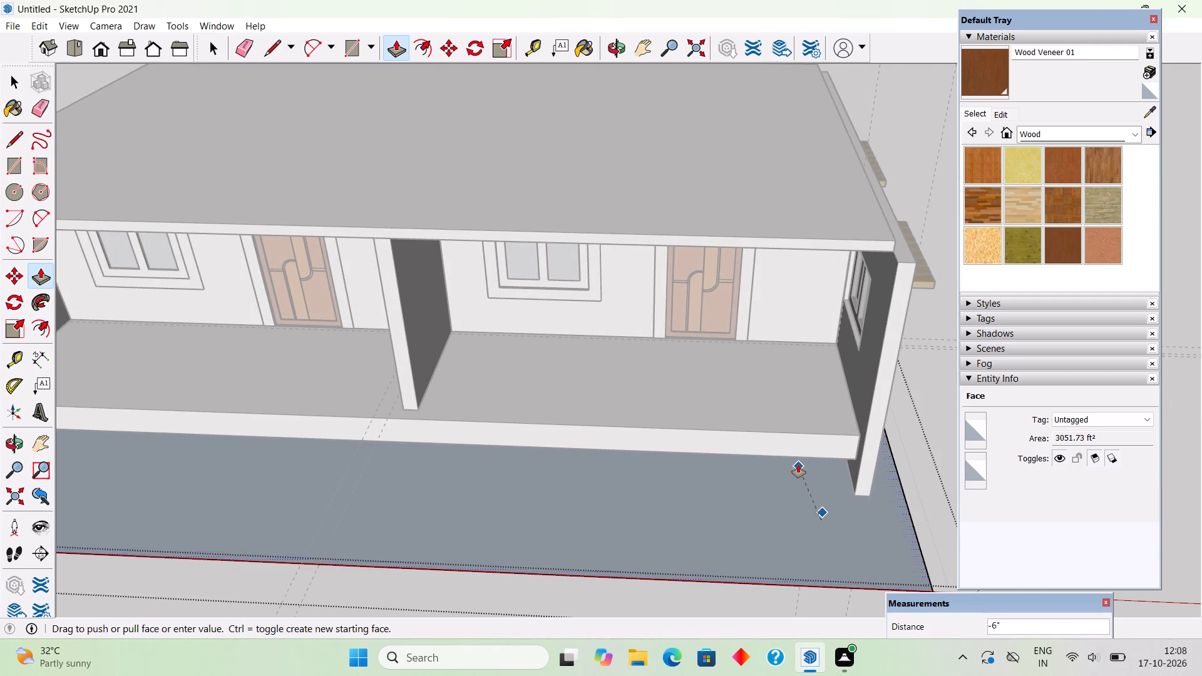
left_click(799, 457)
key("space")
scroll(799, 457, "down", 10)
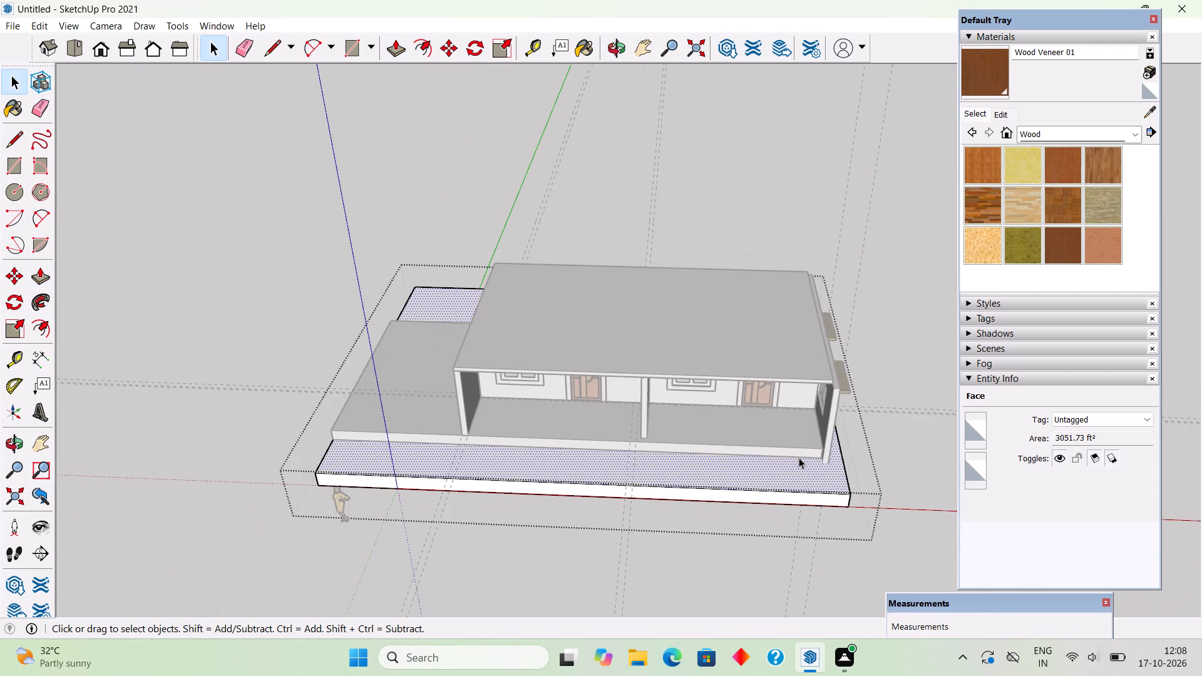
left_click(927, 378)
Examine the building on its thickened base from the front, the shaded-window end and the opposite end.
middle_click_drag(806, 483, 570, 298)
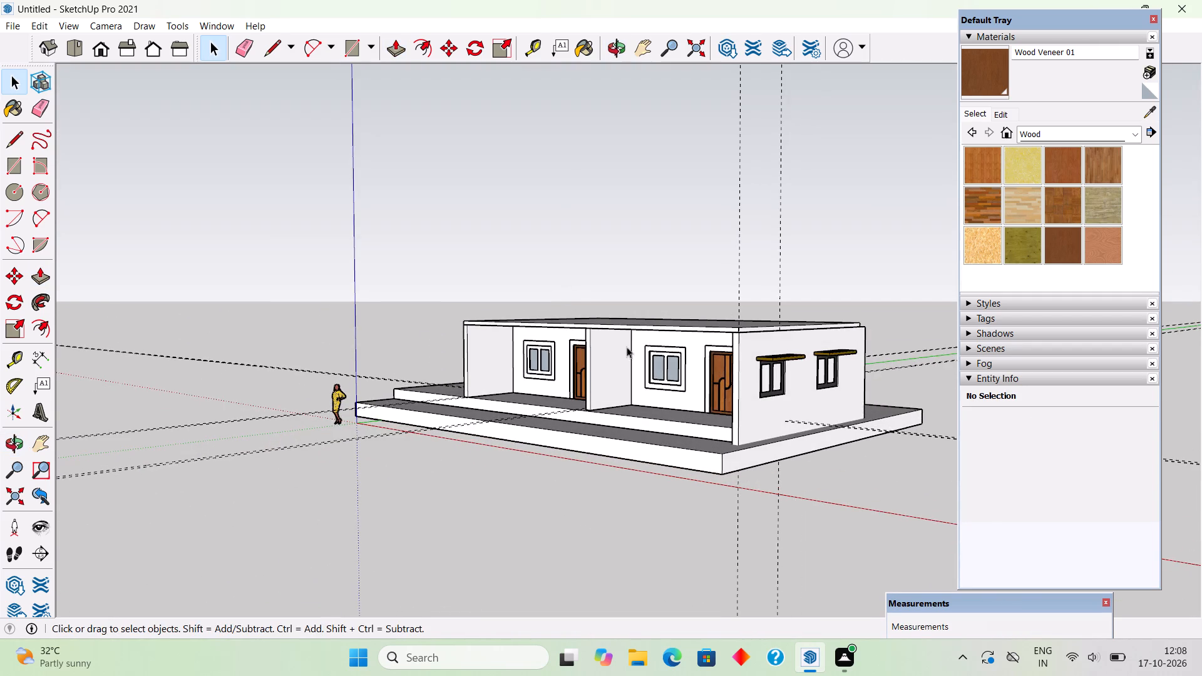
middle_click_drag(706, 421, 788, 431)
scroll(788, 431, "up", 2)
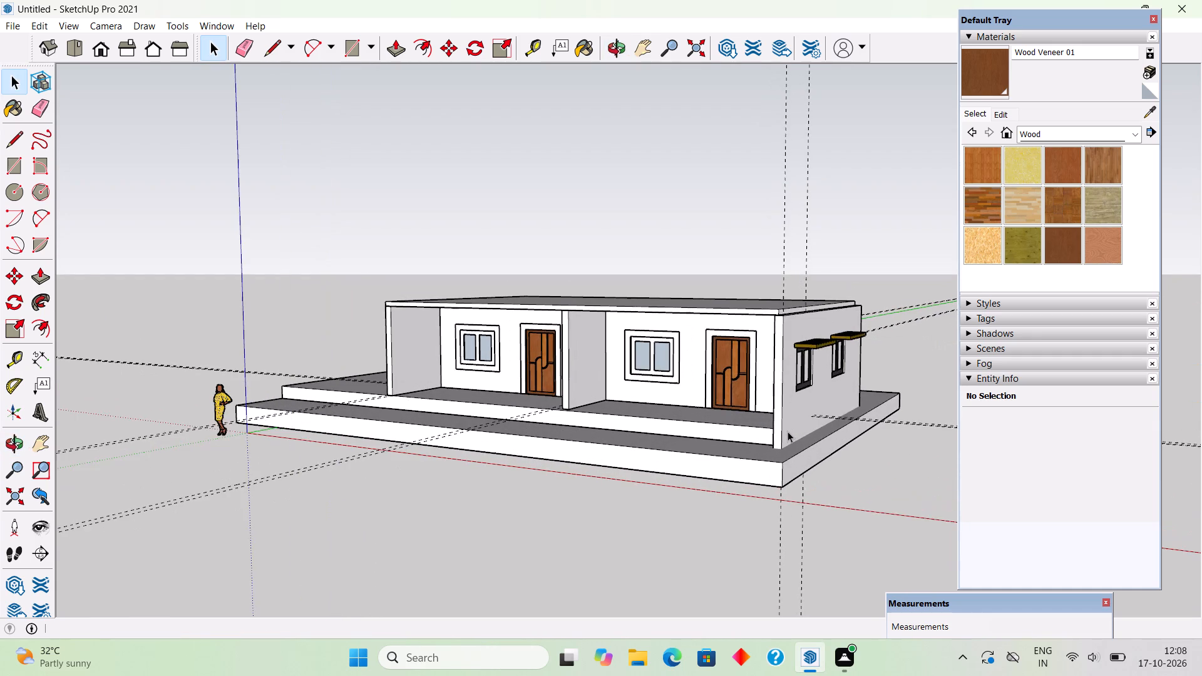
scroll(788, 431, "up", 3)
middle_click_drag(788, 431, 650, 443)
scroll(650, 443, "down", 3)
middle_click_drag(650, 443, 846, 413)
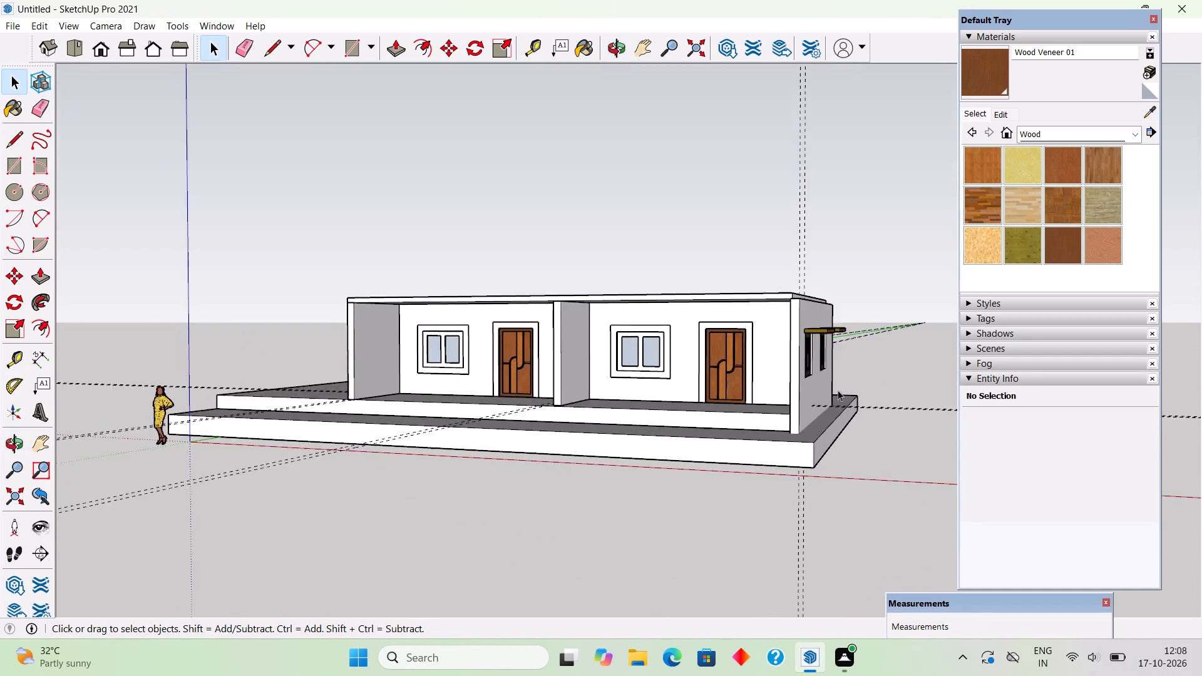
scroll(832, 388, "up", 2)
scroll(716, 413, "up", 3)
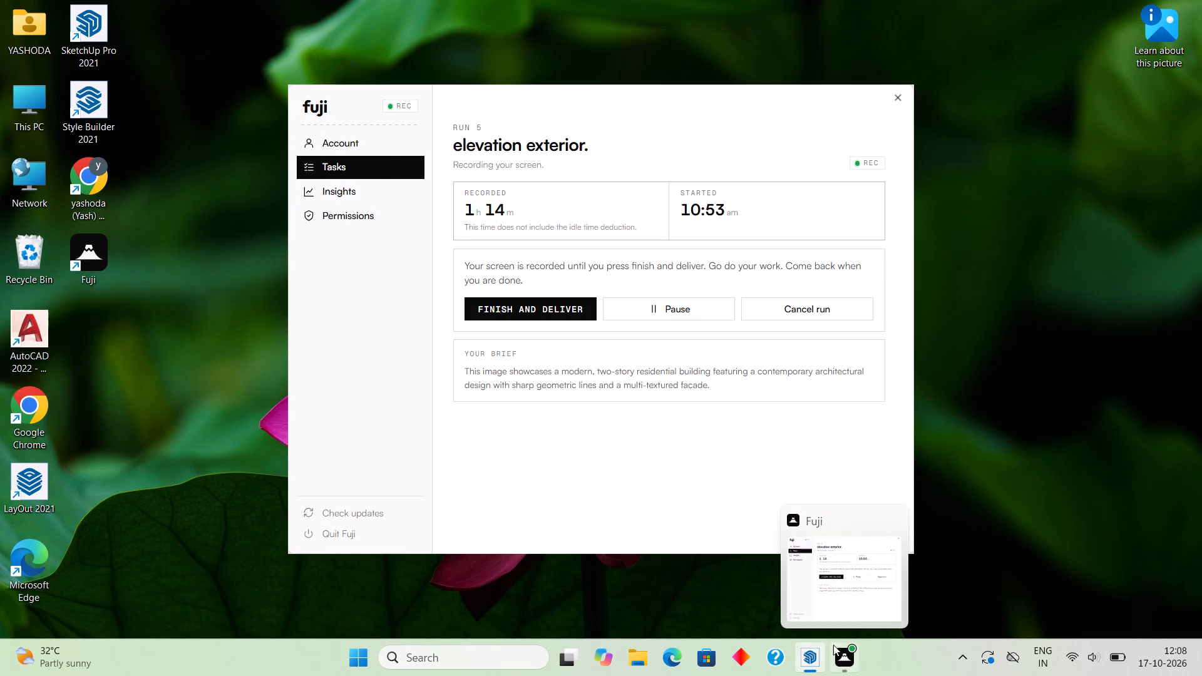
scroll(347, 324, "down", 10)
middle_click_drag(197, 304, 619, 387)
scroll(619, 387, "up", 1)
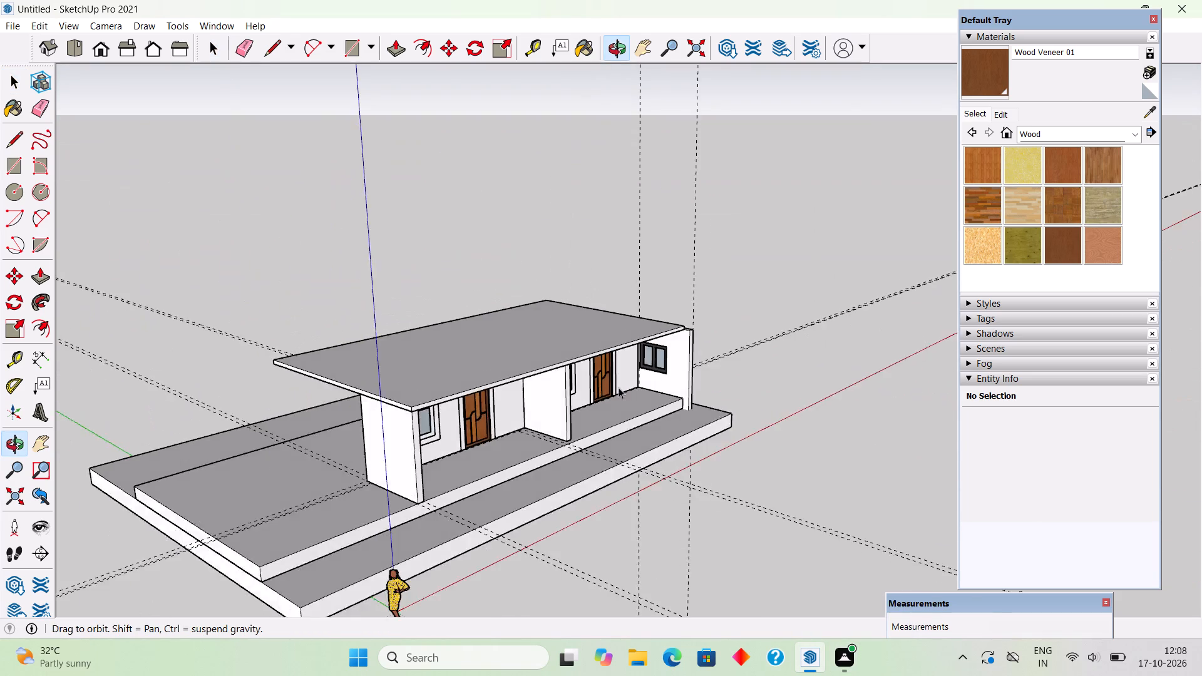
scroll(619, 387, "up", 4)
middle_click_drag(547, 367, 433, 325)
scroll(426, 327, "down", 4)
scroll(423, 327, "up", 7)
middle_click_drag(411, 319, 300, 382)
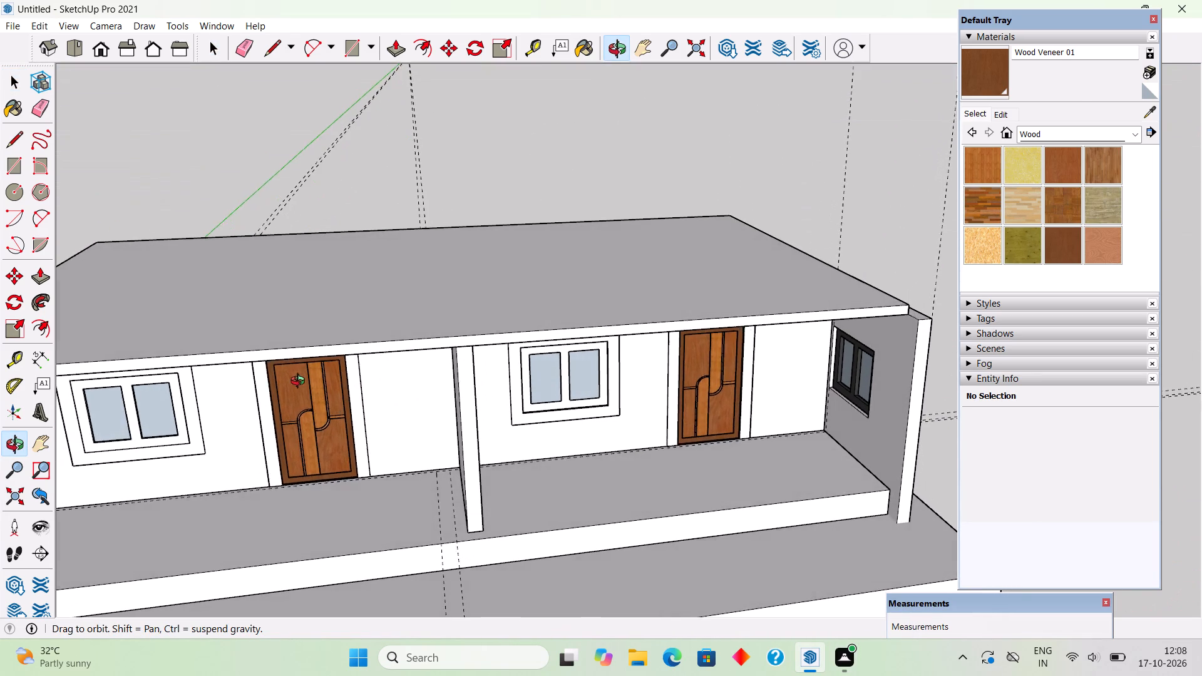
middle_click_drag(300, 382, 300, 384)
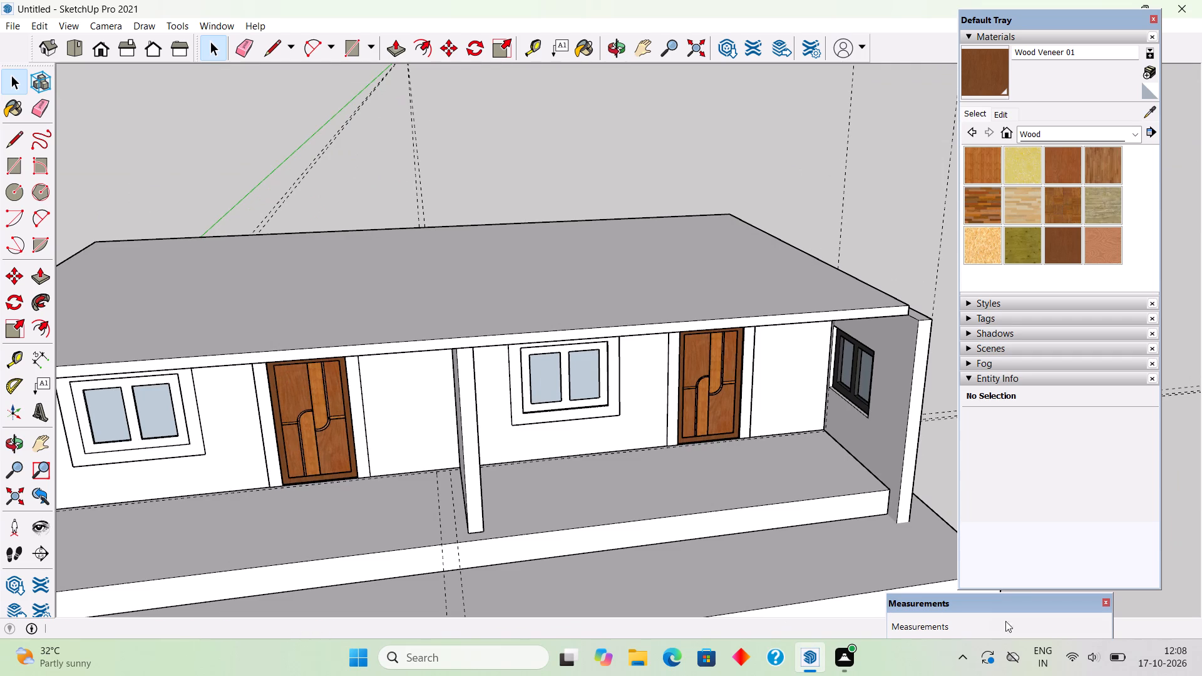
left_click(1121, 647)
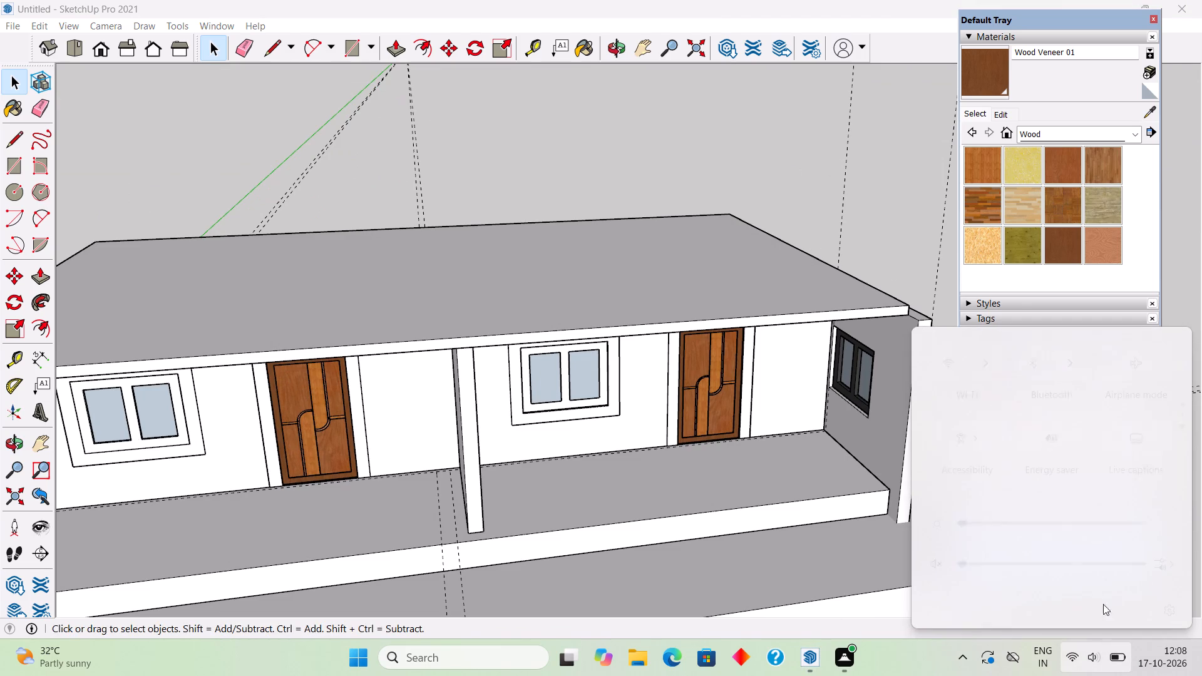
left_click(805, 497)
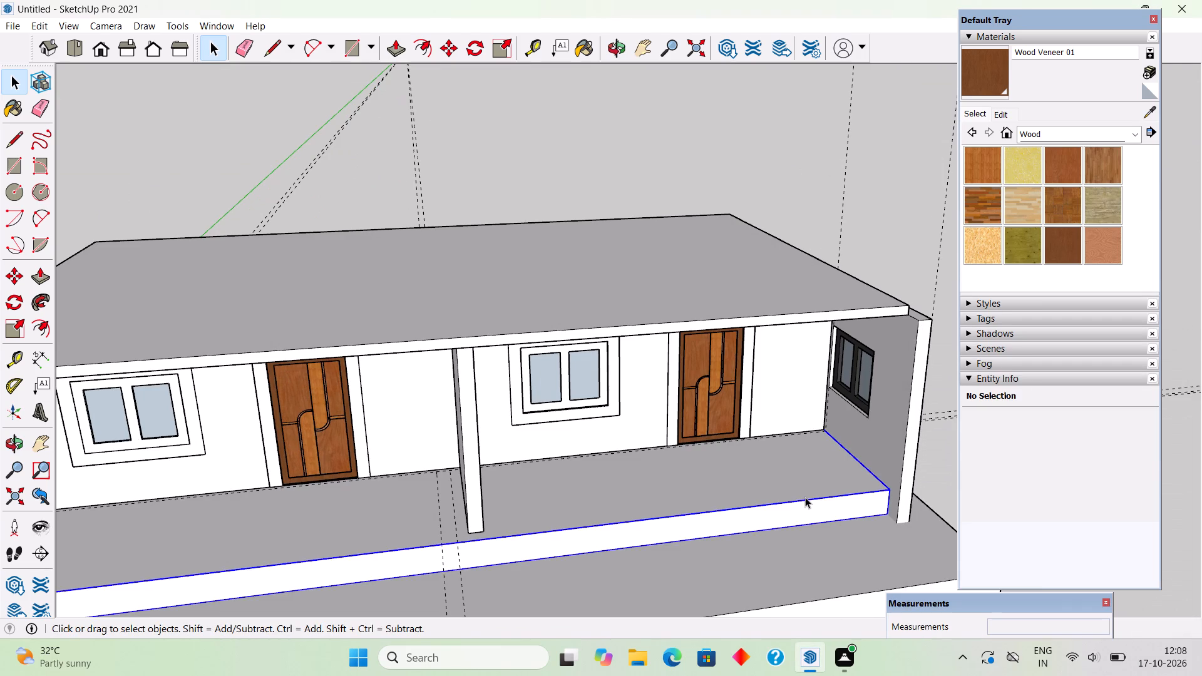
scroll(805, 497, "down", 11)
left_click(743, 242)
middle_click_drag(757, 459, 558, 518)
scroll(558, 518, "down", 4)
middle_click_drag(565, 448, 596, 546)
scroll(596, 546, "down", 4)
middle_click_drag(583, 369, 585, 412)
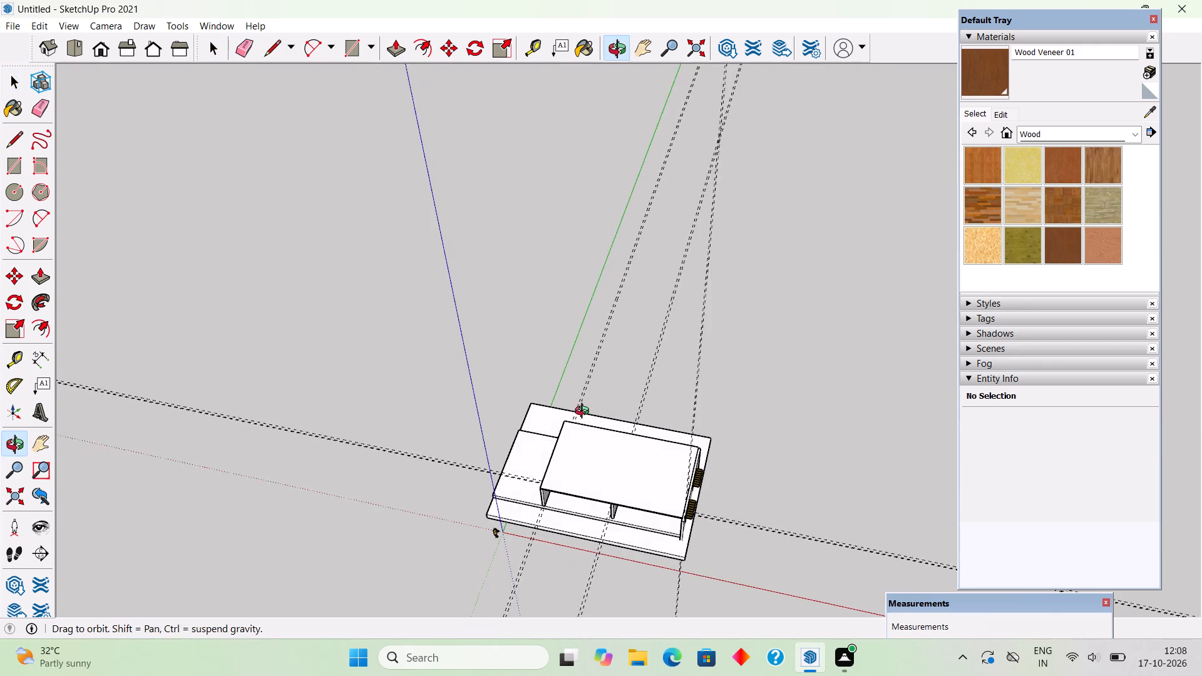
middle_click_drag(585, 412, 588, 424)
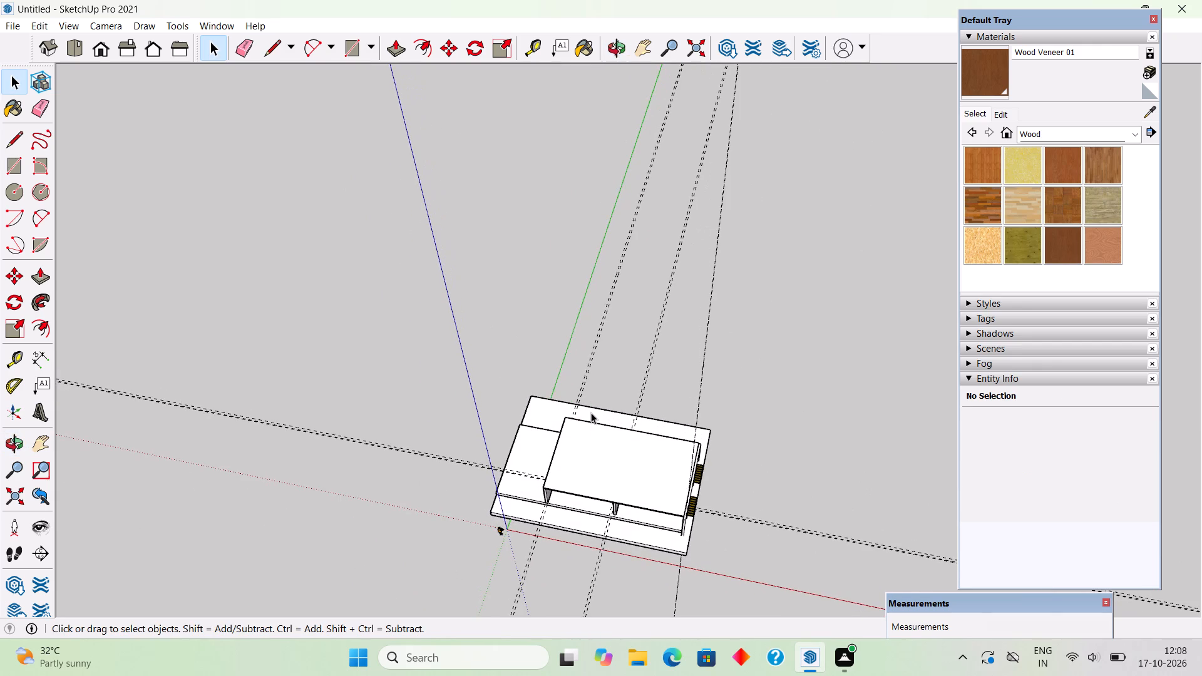
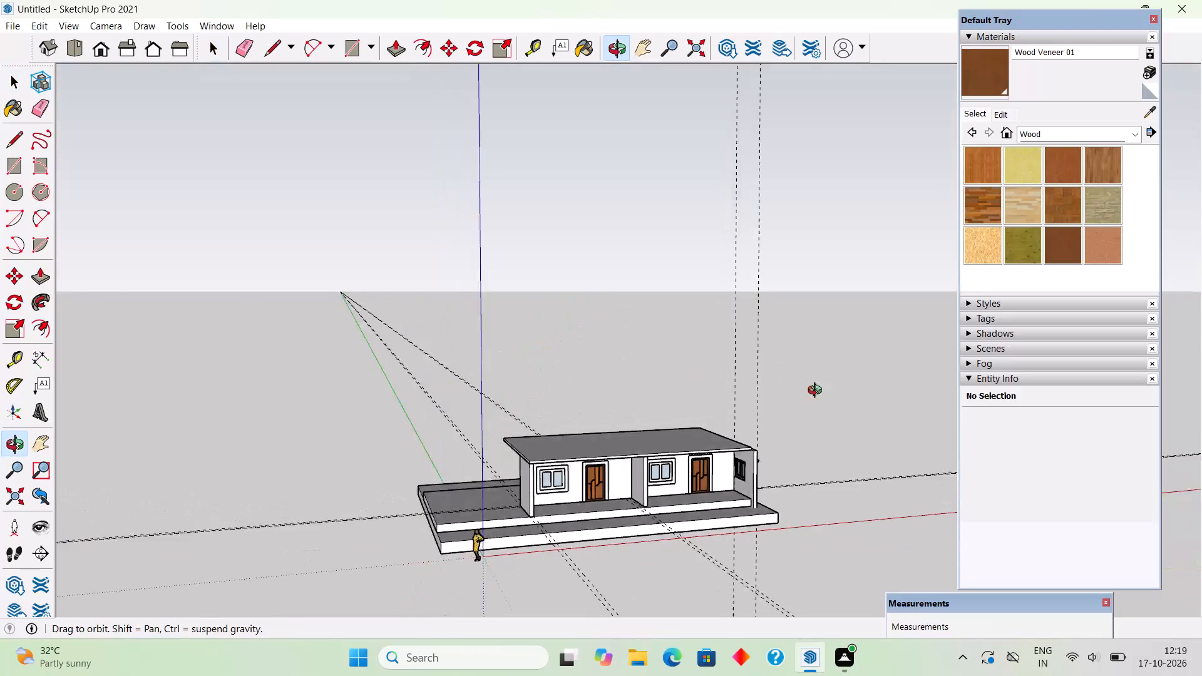
Examine the building from the front, above and the shaded-window end, including where the end wall meets the platform and base.
scroll(821, 396, "up", 2)
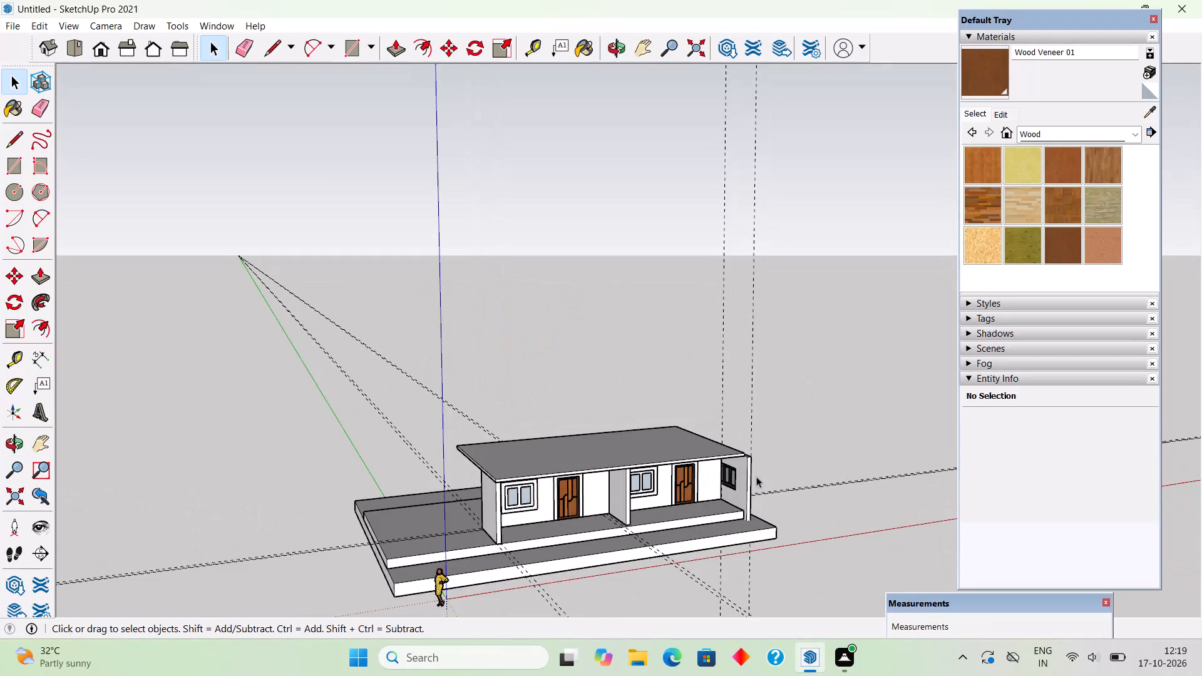
scroll(599, 514, "up", 1)
middle_click_drag(589, 511, 445, 517)
scroll(656, 508, "up", 2)
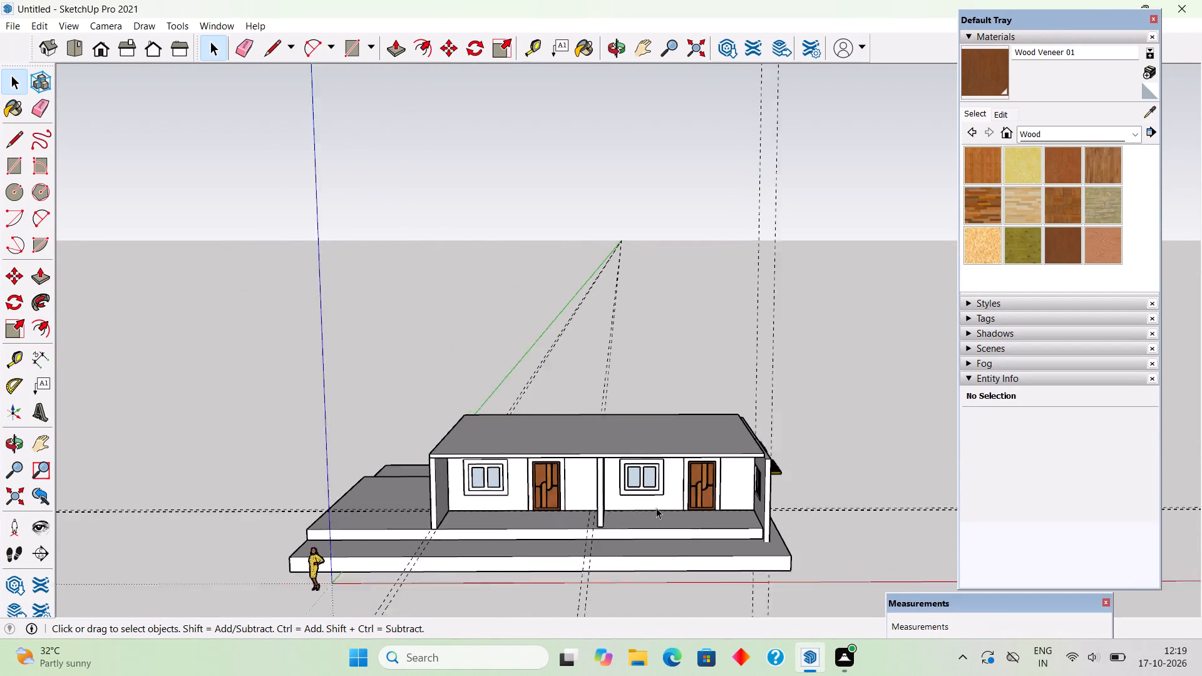
scroll(656, 508, "up", 2)
middle_click_drag(742, 480, 724, 536)
scroll(740, 469, "up", 1)
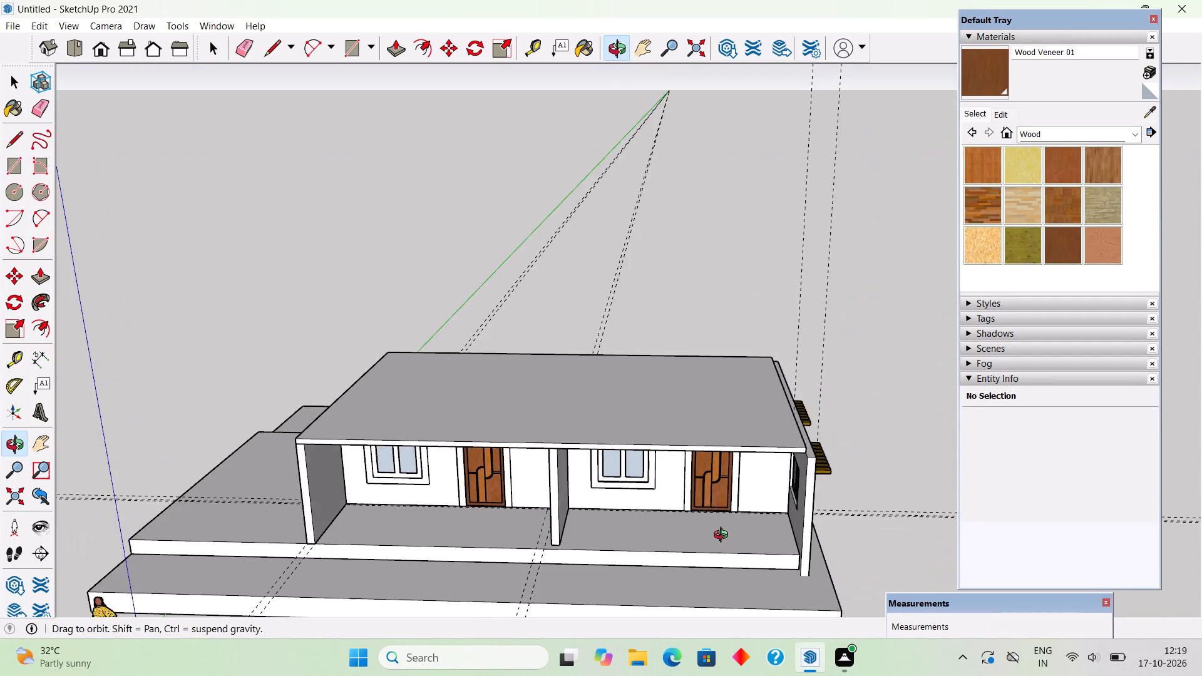
middle_click_drag(724, 536, 724, 535)
scroll(724, 536, "up", 2)
middle_click_drag(716, 527, 669, 399)
scroll(669, 399, "up", 2)
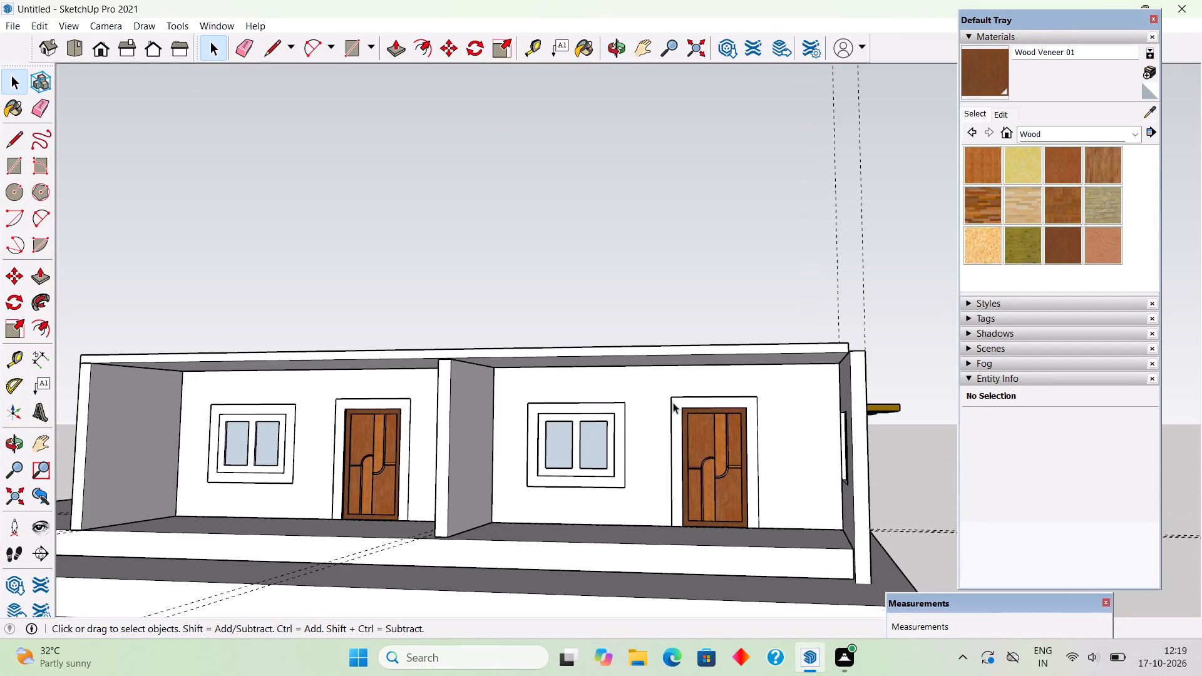
middle_click_drag(673, 407, 234, 452)
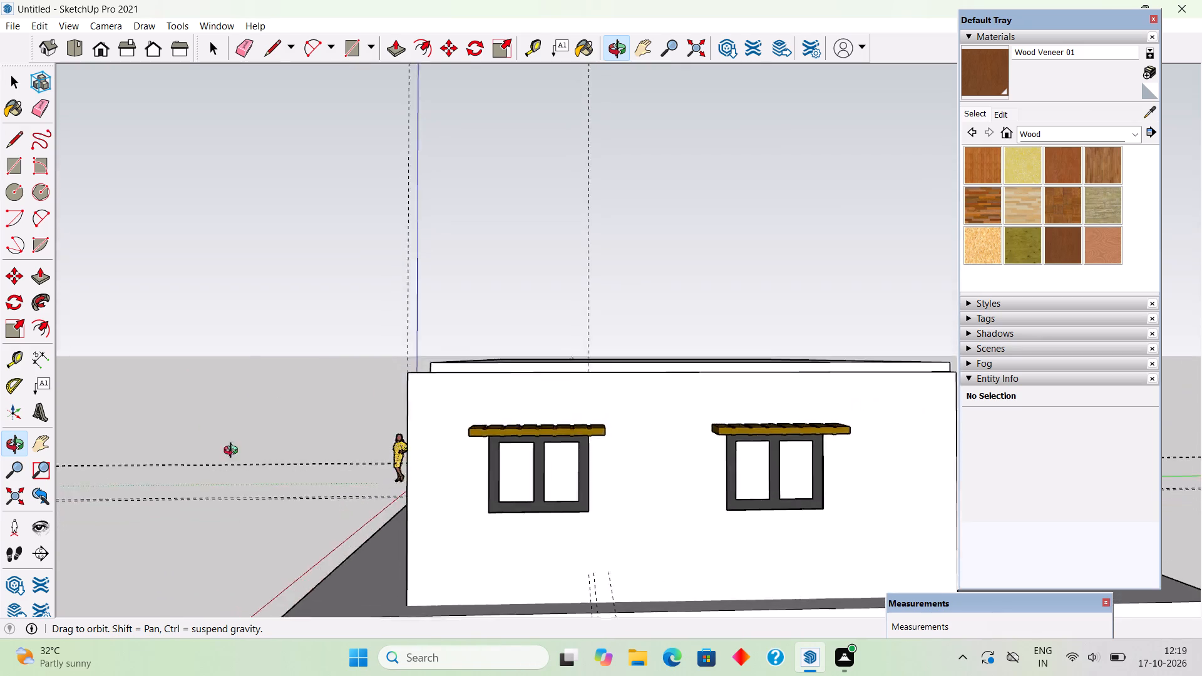
middle_click_drag(234, 452, 806, 536)
scroll(806, 536, "down", 4)
middle_click_drag(764, 430, 403, 464)
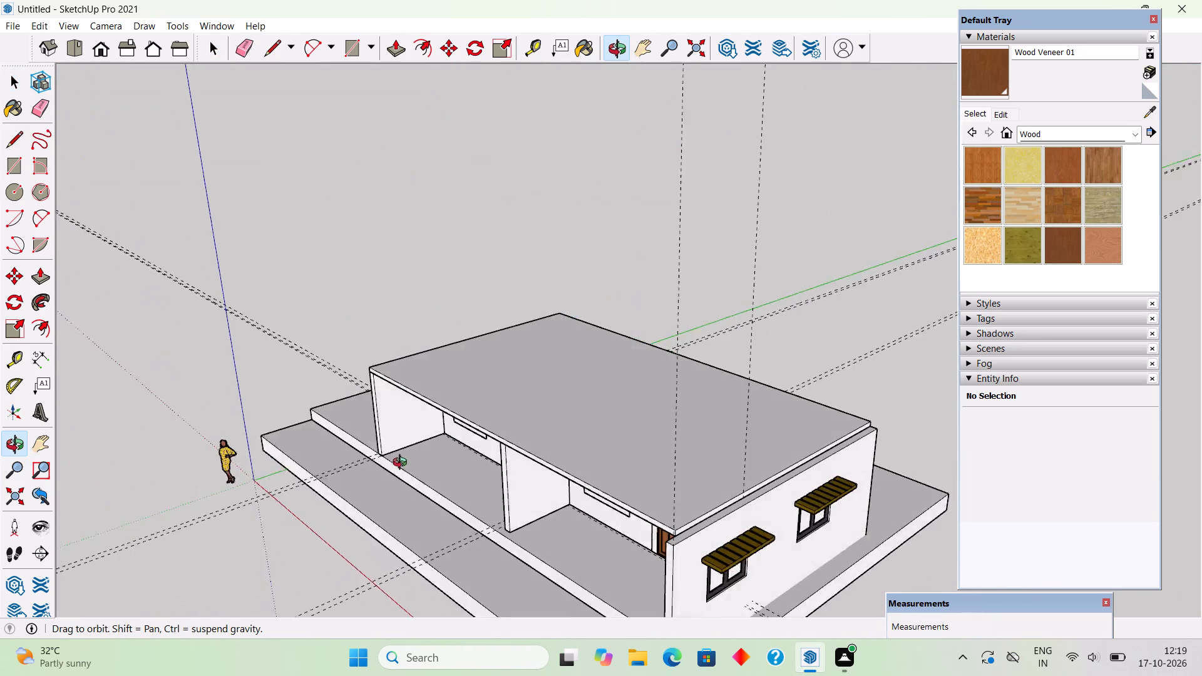
middle_click_drag(403, 464, 442, 490)
scroll(442, 490, "down", 2)
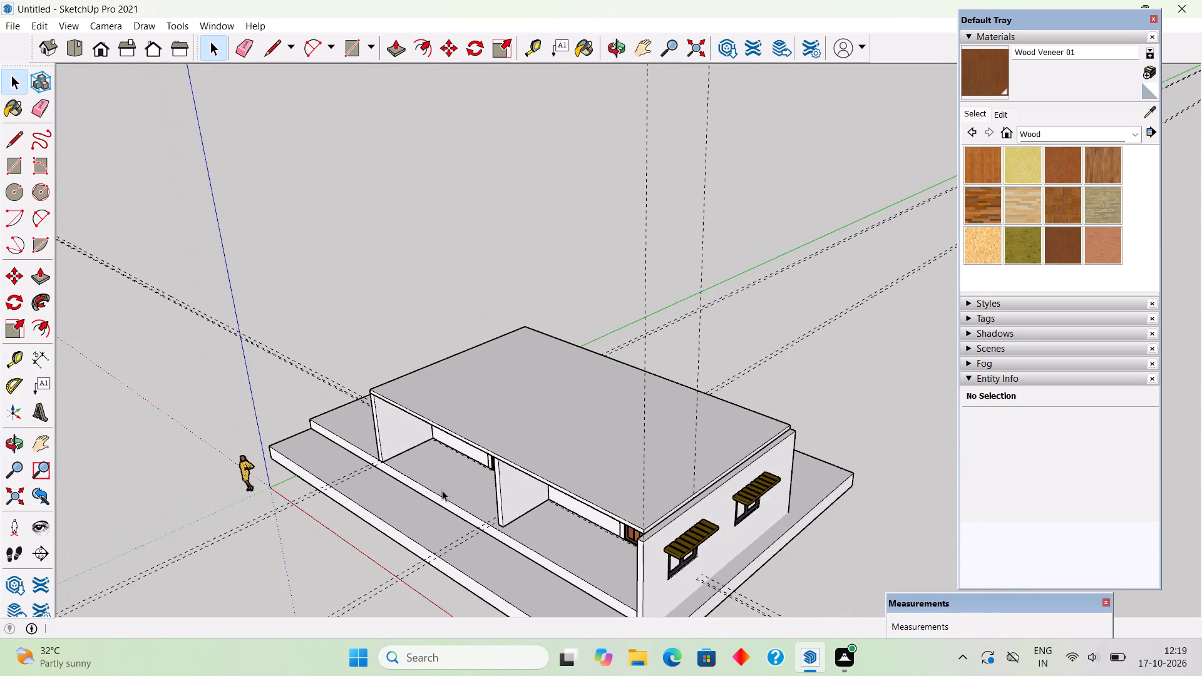
scroll(442, 490, "down", 4)
scroll(505, 603, "up", 5)
scroll(609, 568, "up", 3)
middle_click_drag(603, 558, 589, 471)
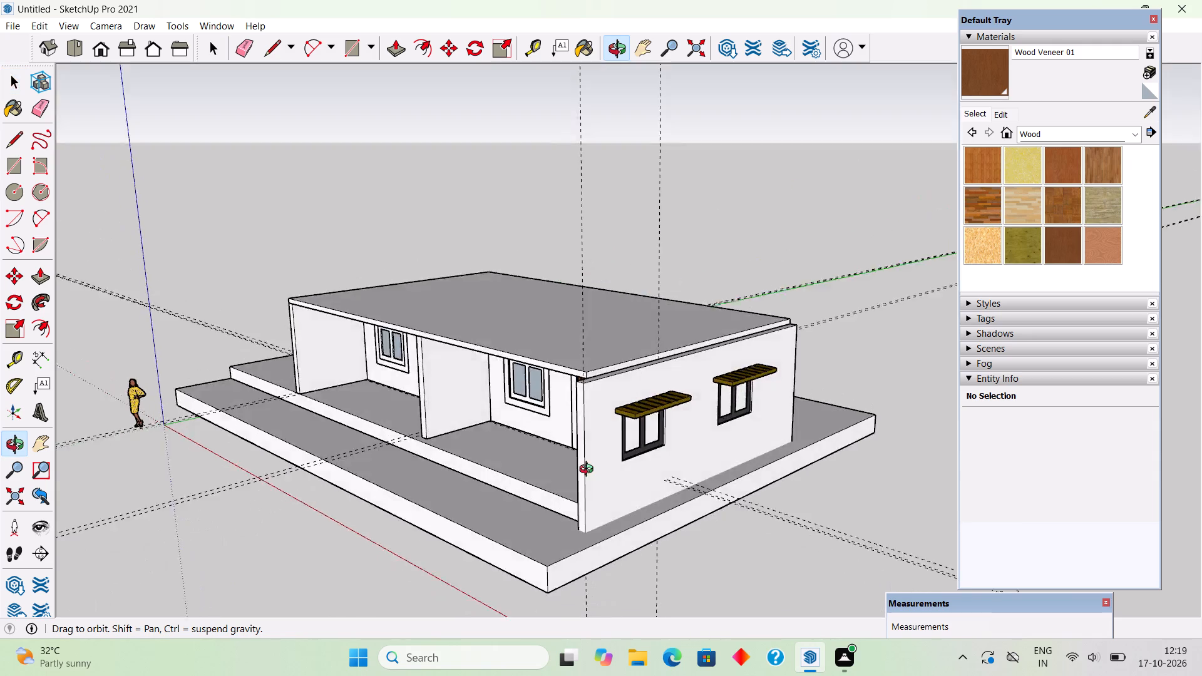
middle_click_drag(589, 471, 558, 339)
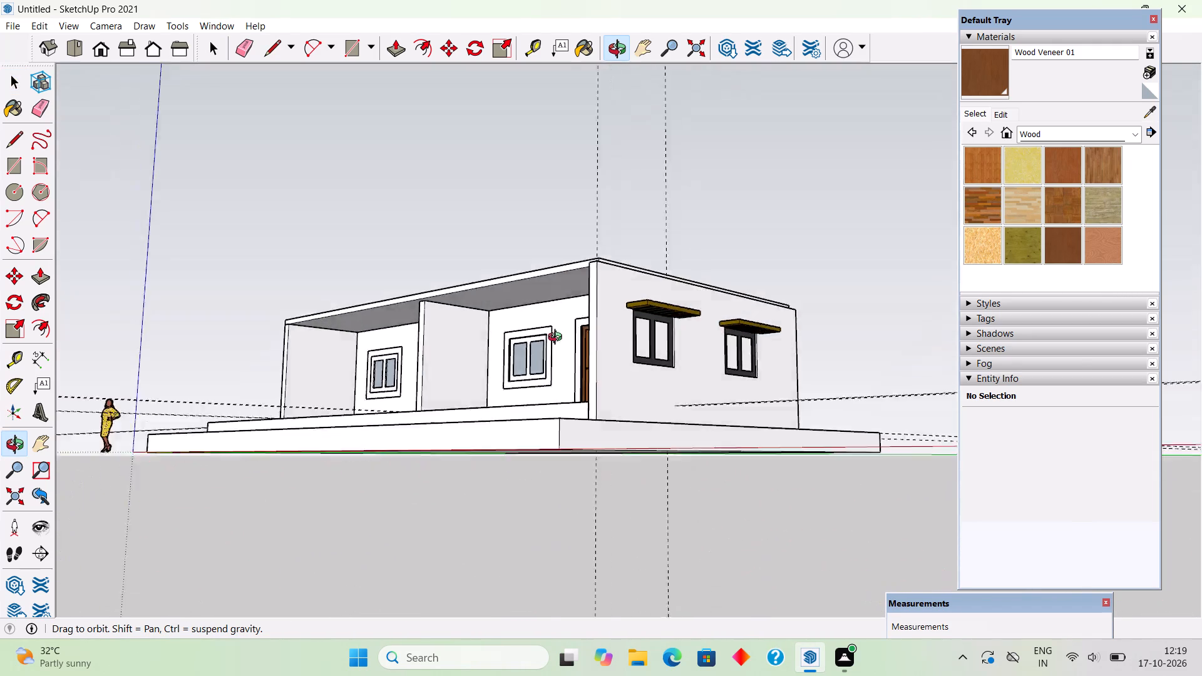
middle_click_drag(558, 339, 535, 316)
middle_click_drag(566, 361, 604, 455)
scroll(579, 459, "up", 5)
Select the shaded-window end wall with its two window-and-shade groups and move them straight up about 5'.
left_click(570, 429)
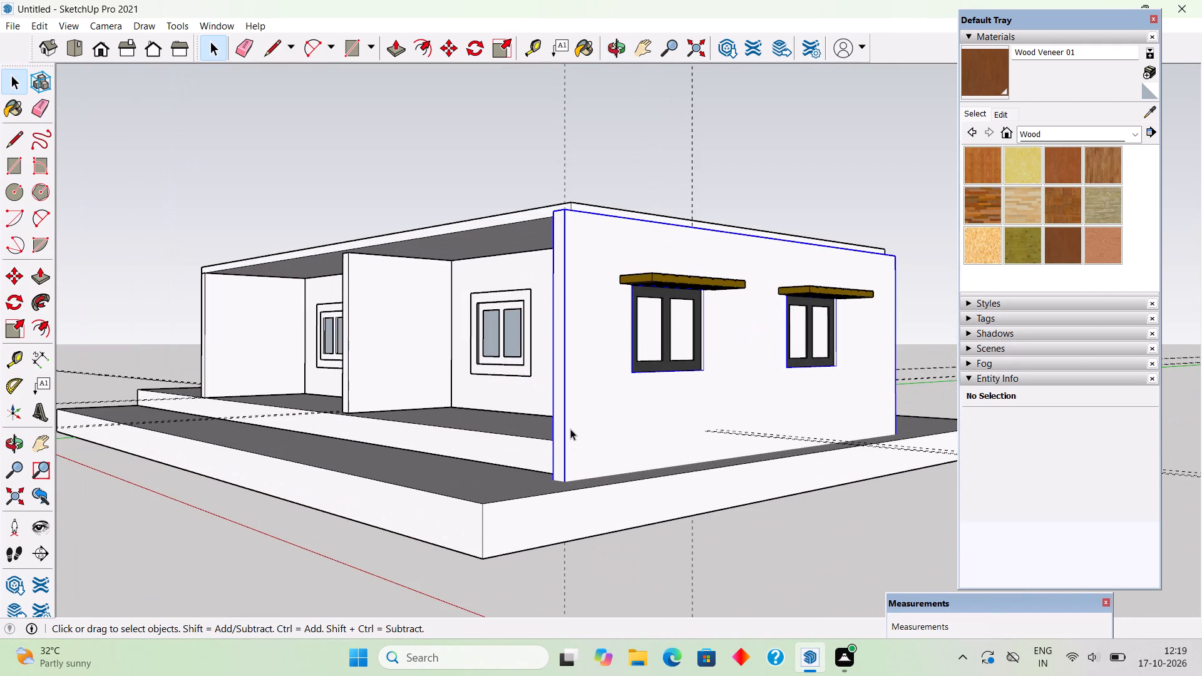
middle_click_drag(570, 429, 306, 491)
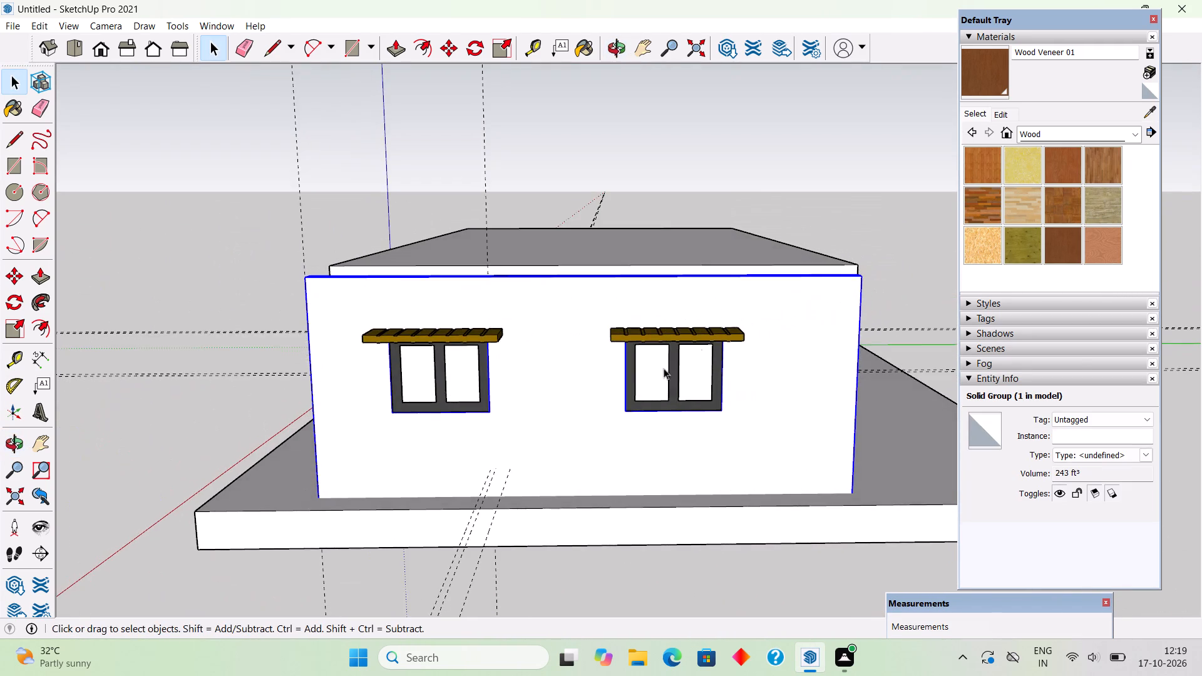
scroll(716, 331, "up", 3)
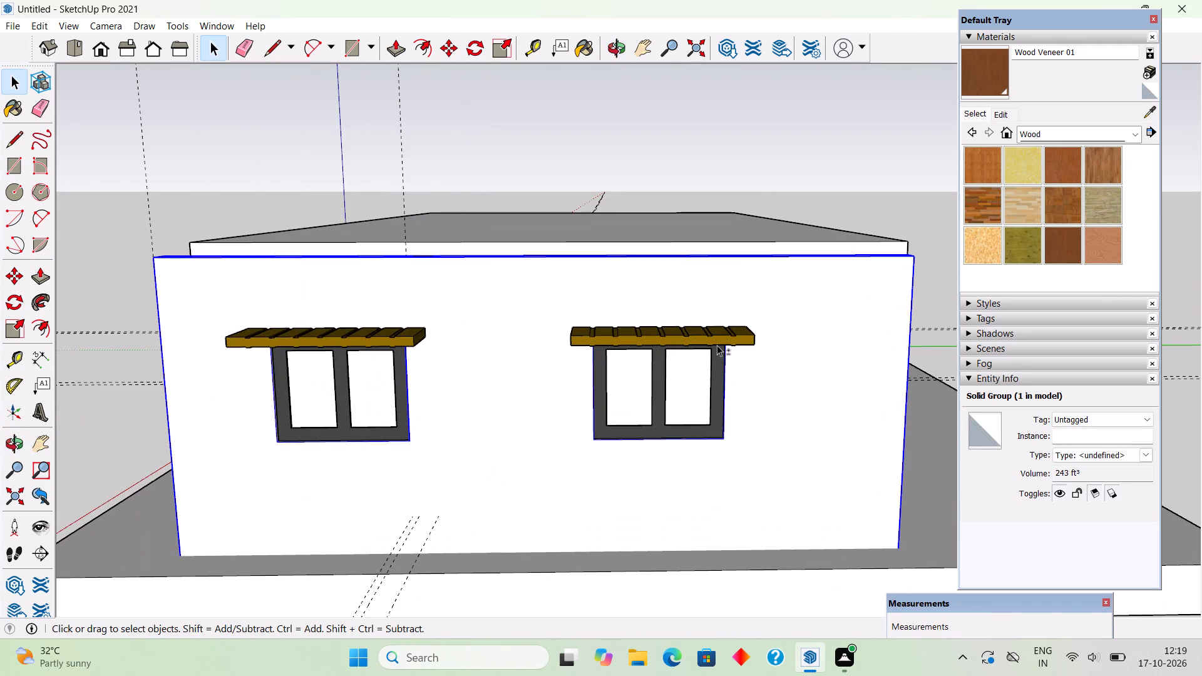
left_click(717, 345, "shift")
scroll(714, 352, "up", 5, "shift")
middle_click_drag(763, 393, 832, 402, "shift")
scroll(832, 402, "down", 4, "shift")
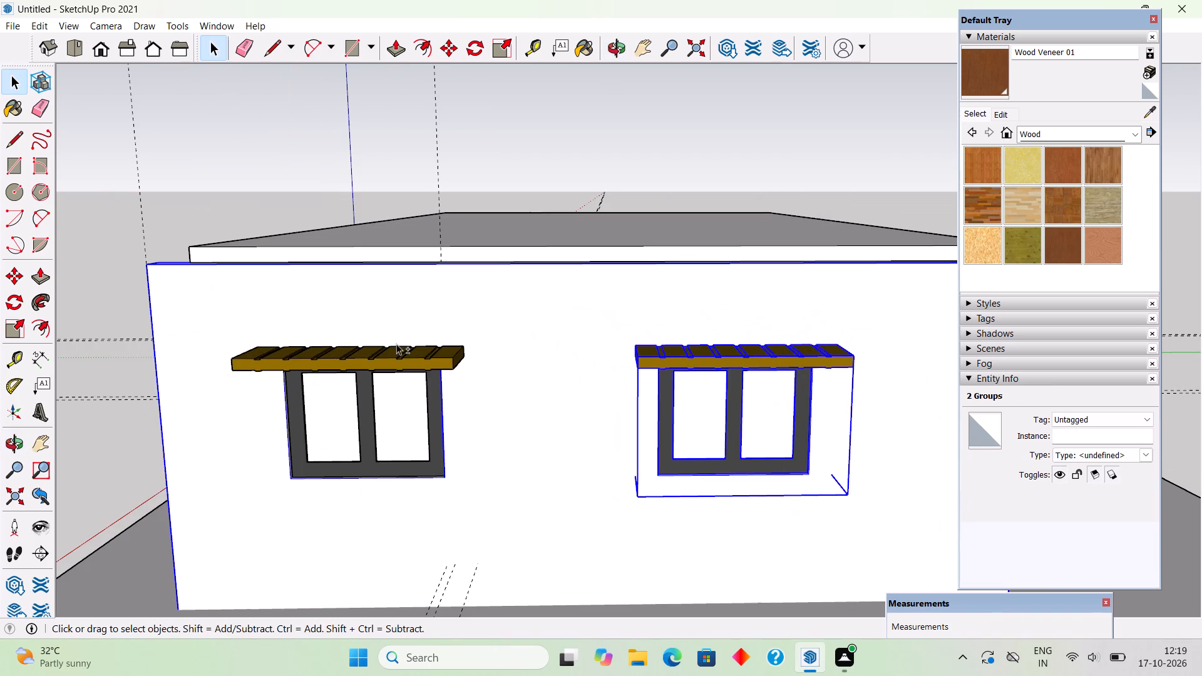
left_click(396, 368, "shift")
scroll(396, 368, "down", 5, "shift")
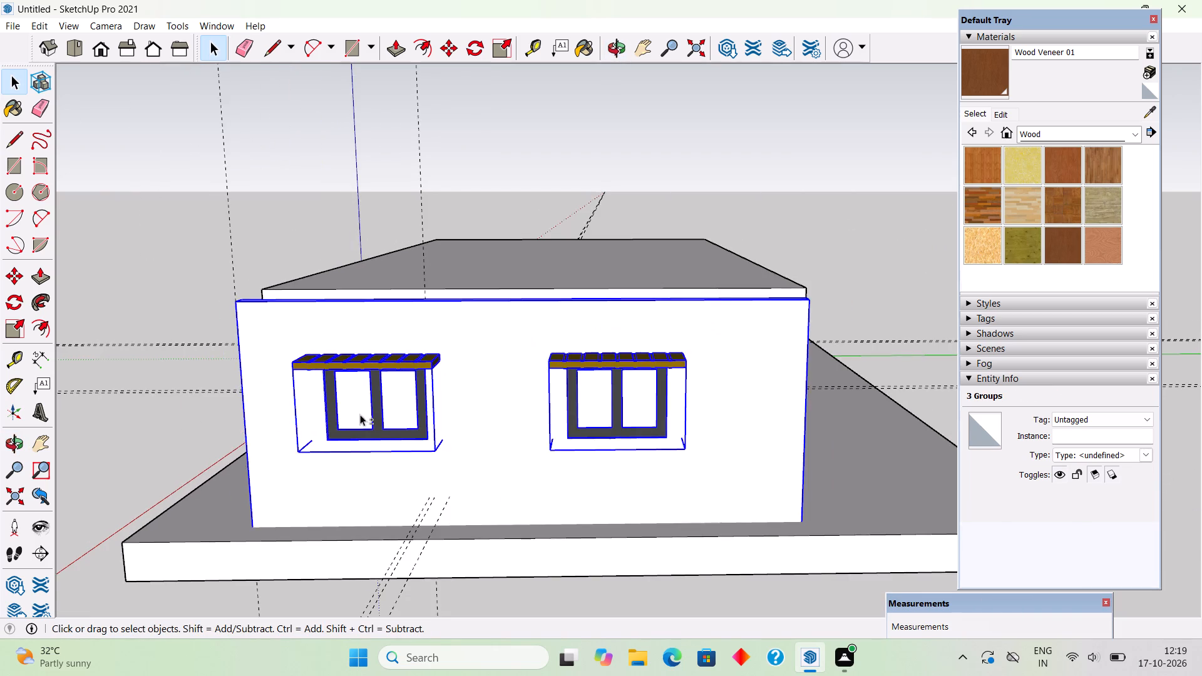
middle_click_drag(451, 428, 674, 387, "shift")
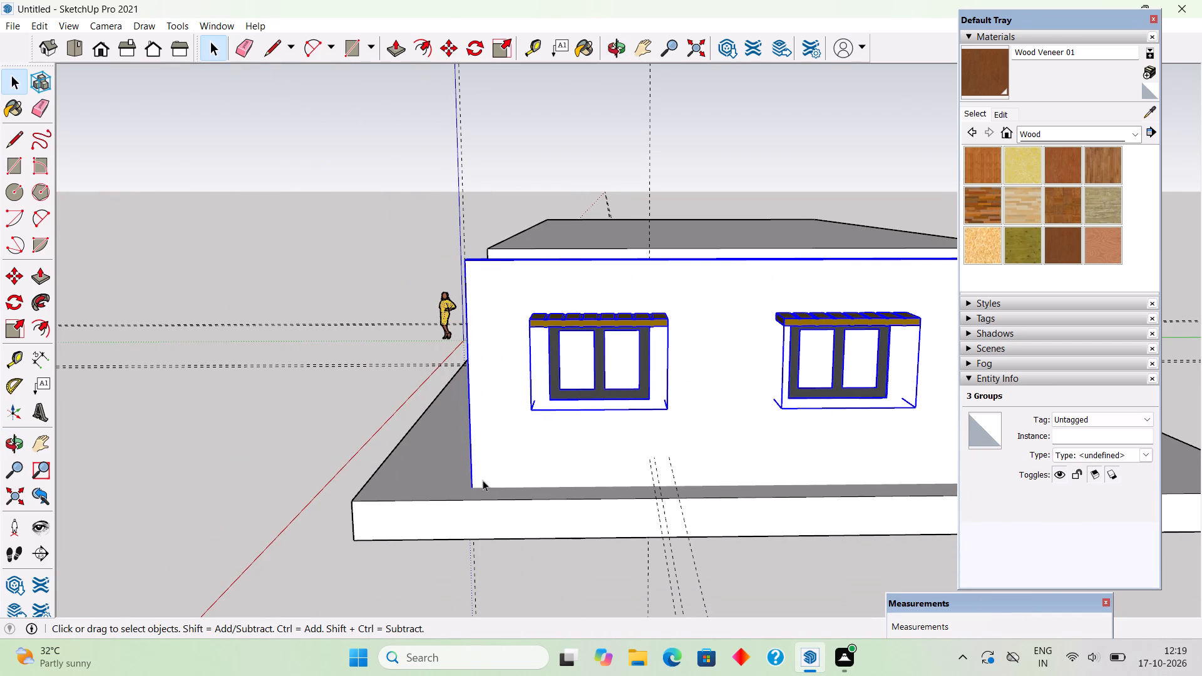
key("m")
left_click(472, 484)
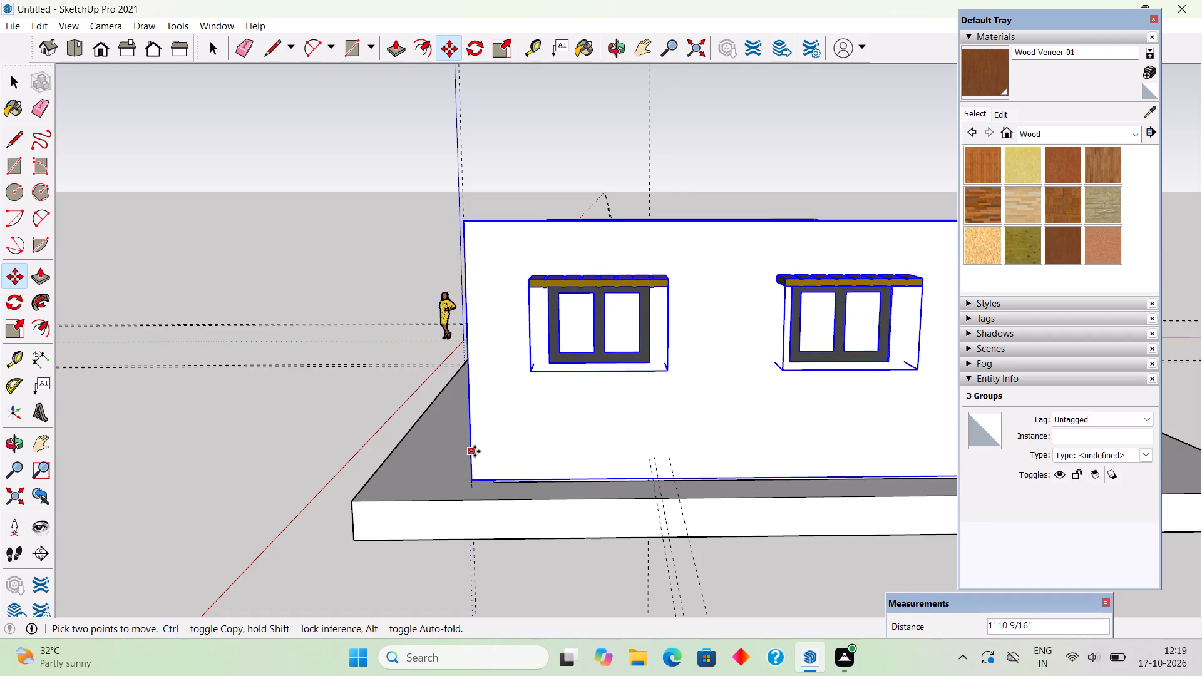
left_click(461, 390)
key("space")
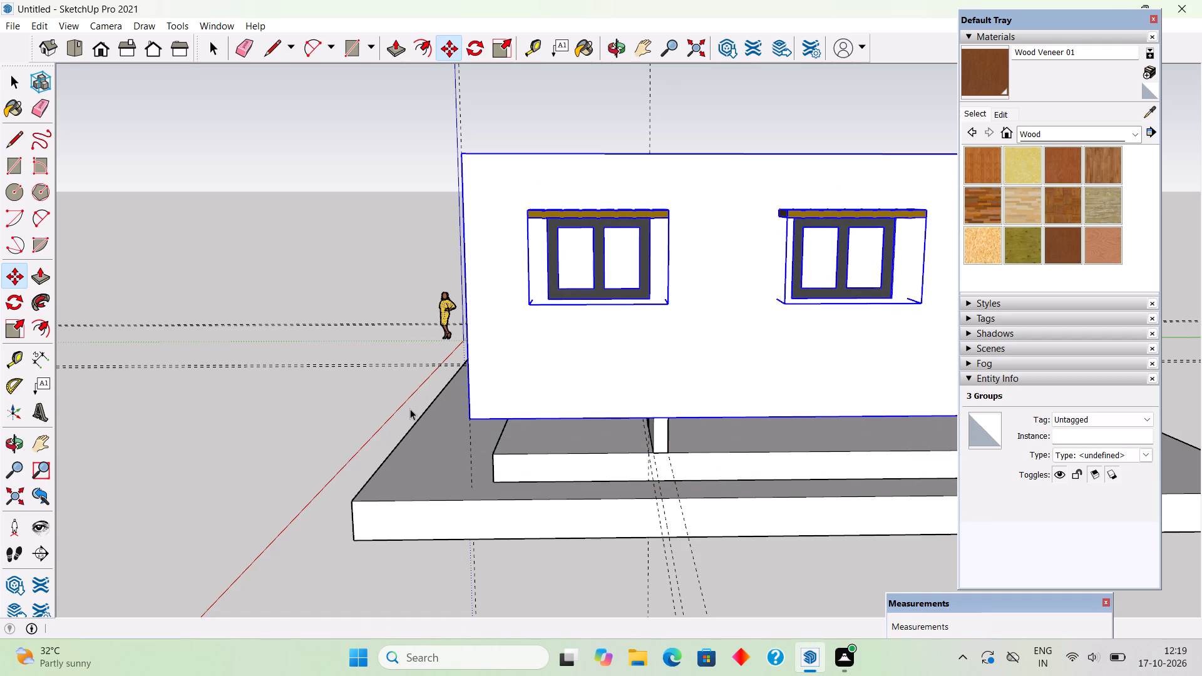
left_click(350, 386)
Open the raised end wall group, push its bottom face up 1.5' to shorten the wall, and leave the group.
scroll(349, 386, "down", 6)
middle_click_drag(553, 451, 559, 322)
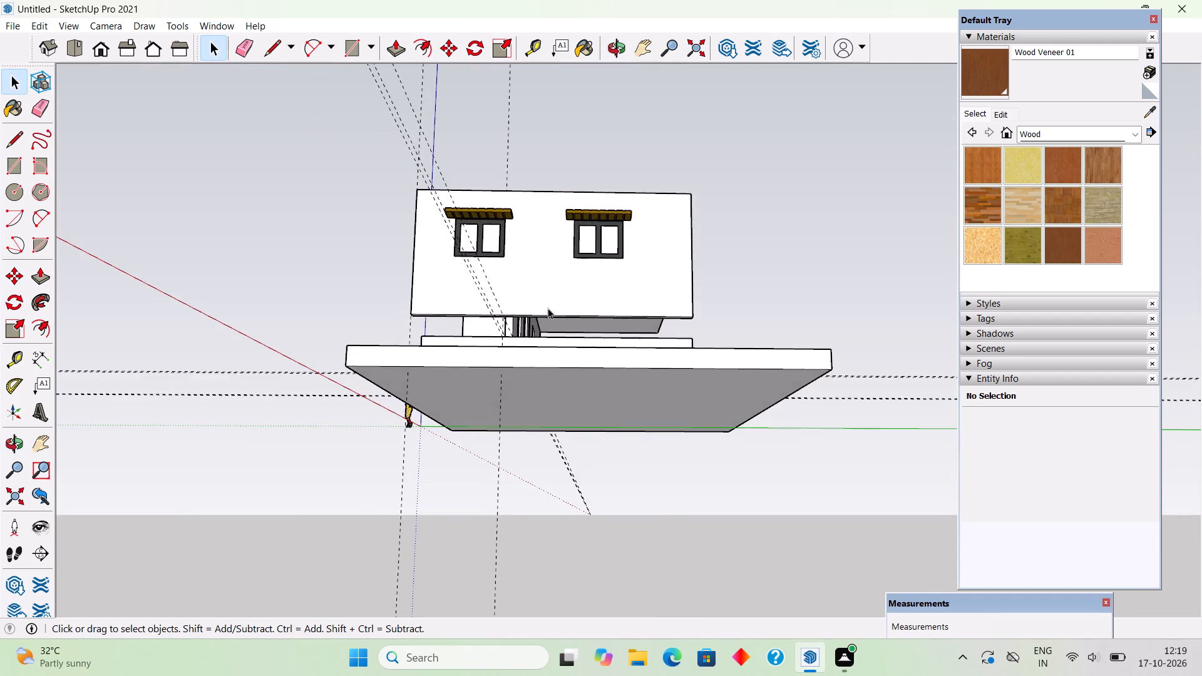
scroll(522, 303, "up", 14)
middle_click_drag(521, 327, 524, 282)
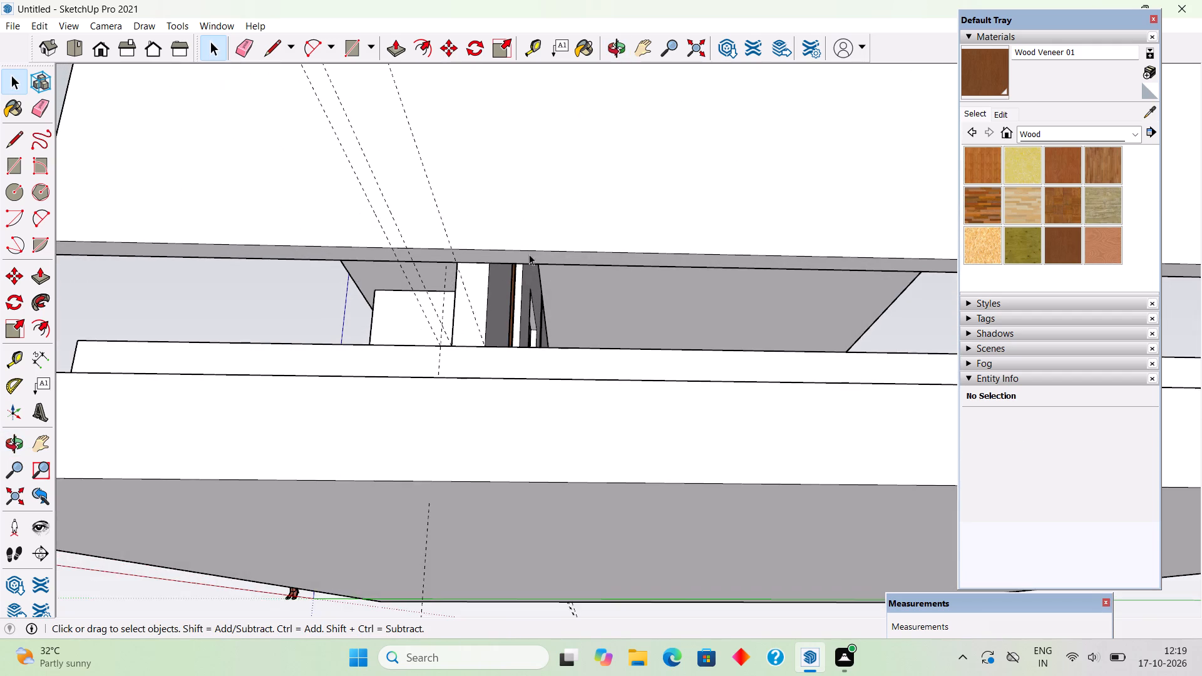
scroll(530, 254, "up", 4)
triple_click(532, 260)
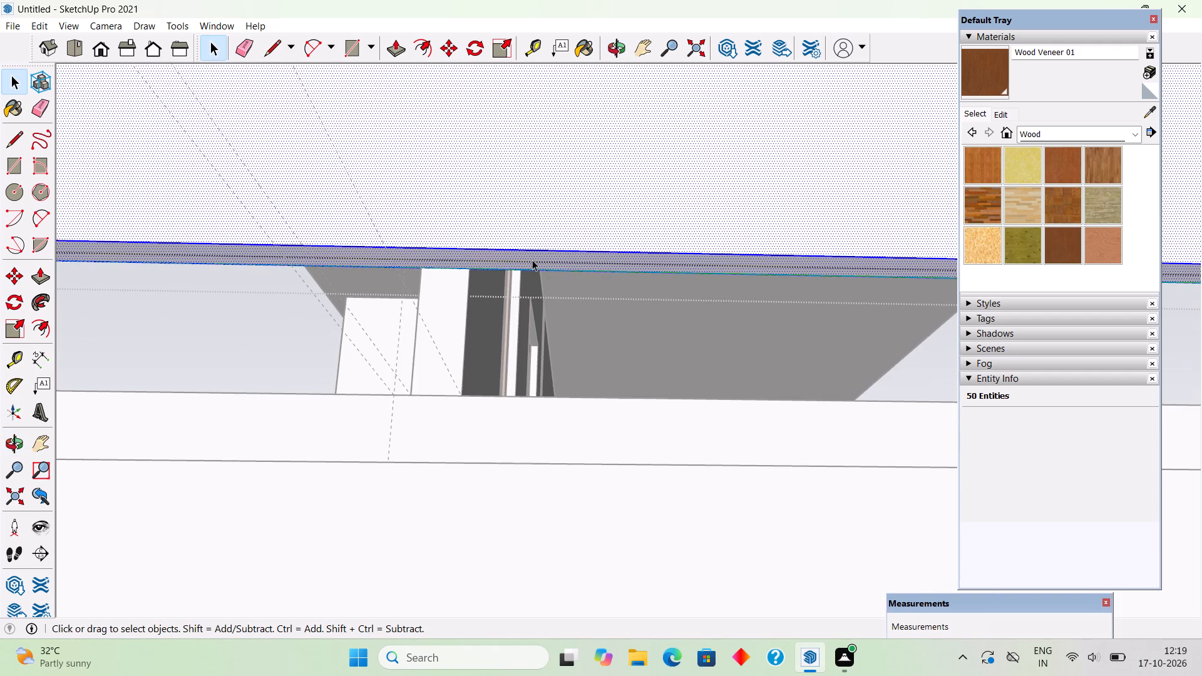
key("p")
left_click(548, 254)
type("1.5'")
key("Return")
key("space")
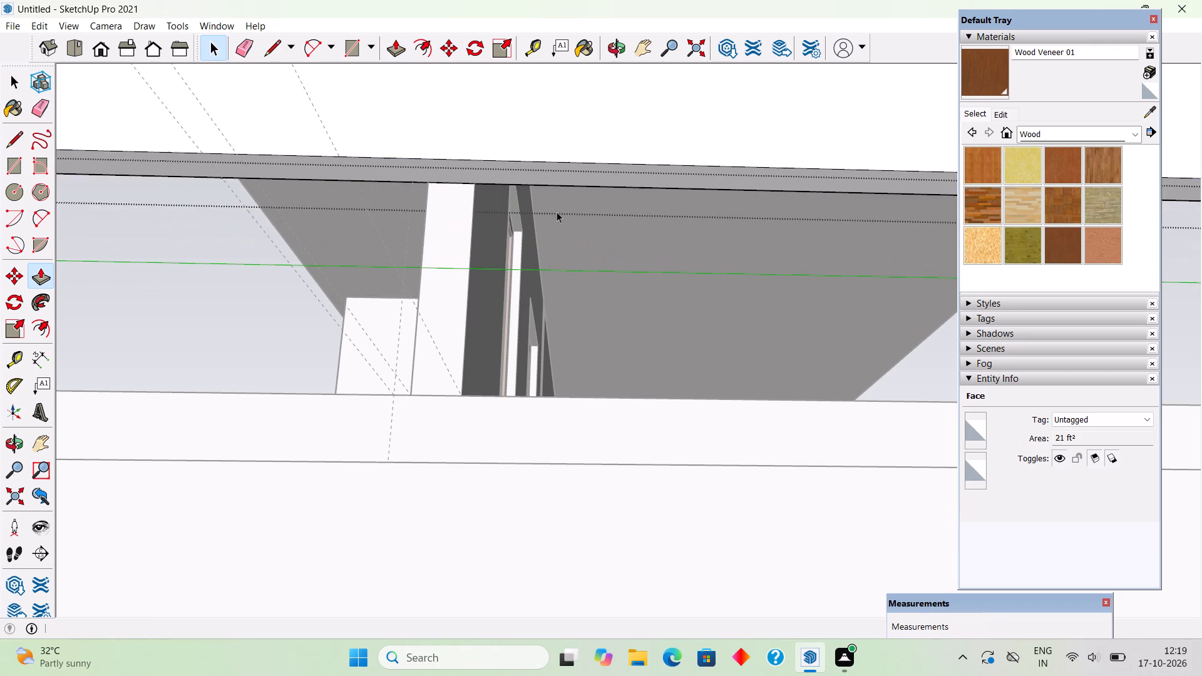
scroll(557, 212, "down", 10)
middle_click_drag(560, 236, 581, 392)
scroll(581, 392, "down", 3)
left_click(505, 156)
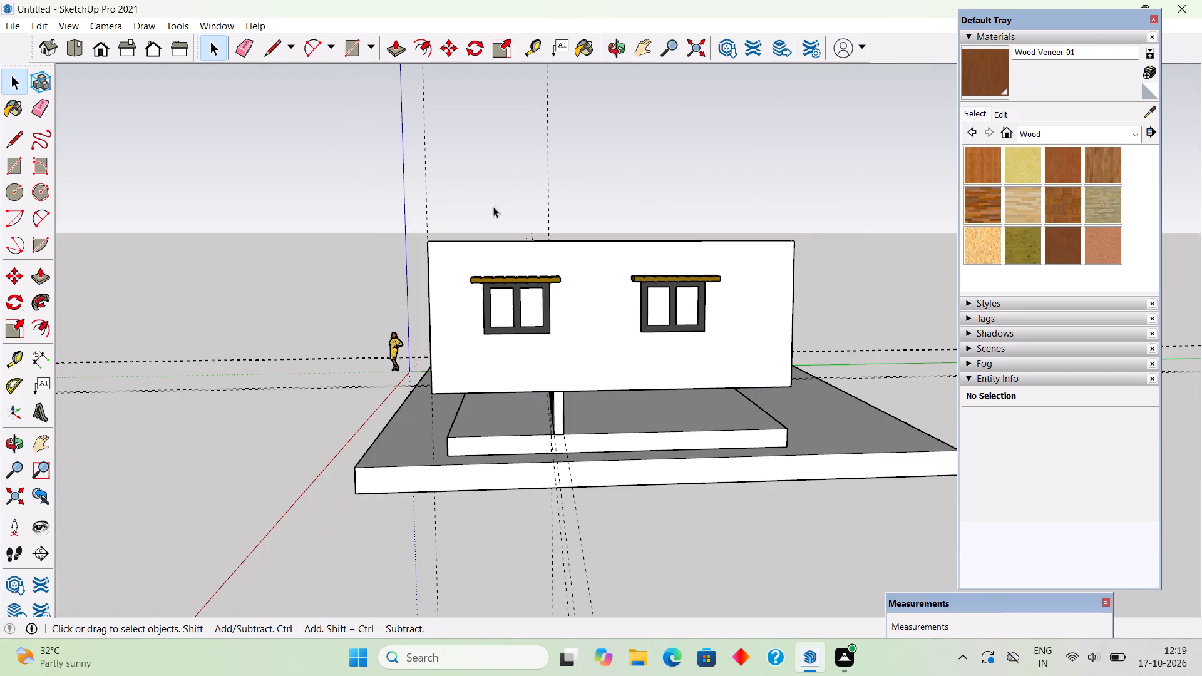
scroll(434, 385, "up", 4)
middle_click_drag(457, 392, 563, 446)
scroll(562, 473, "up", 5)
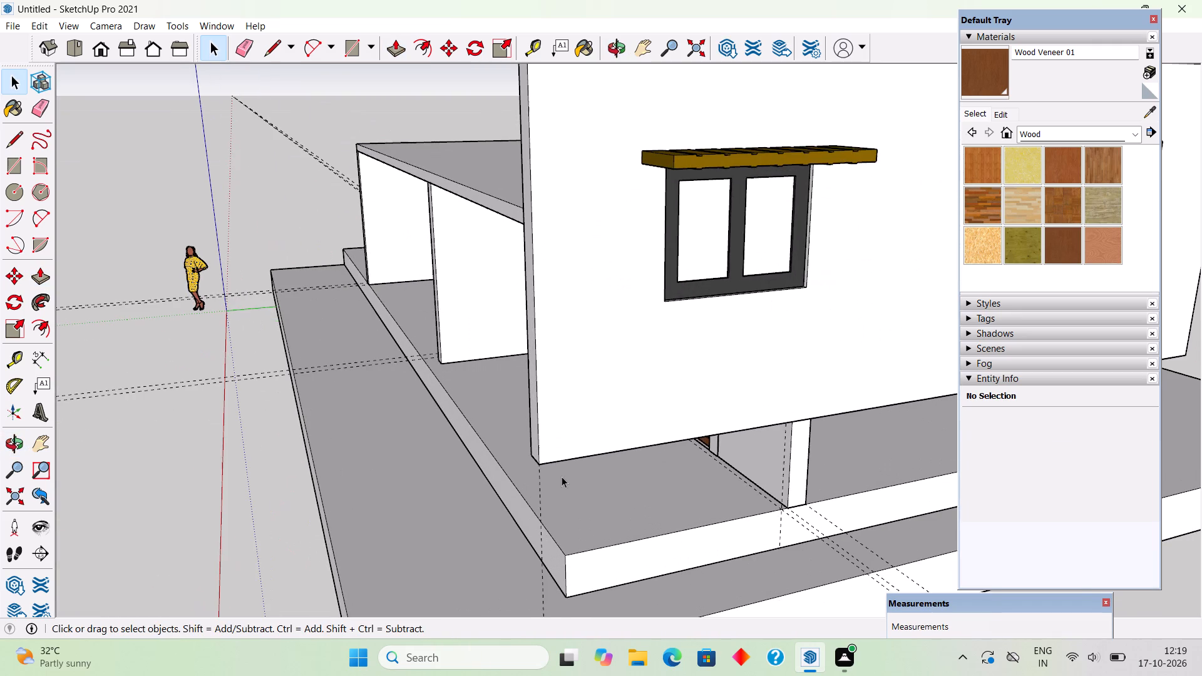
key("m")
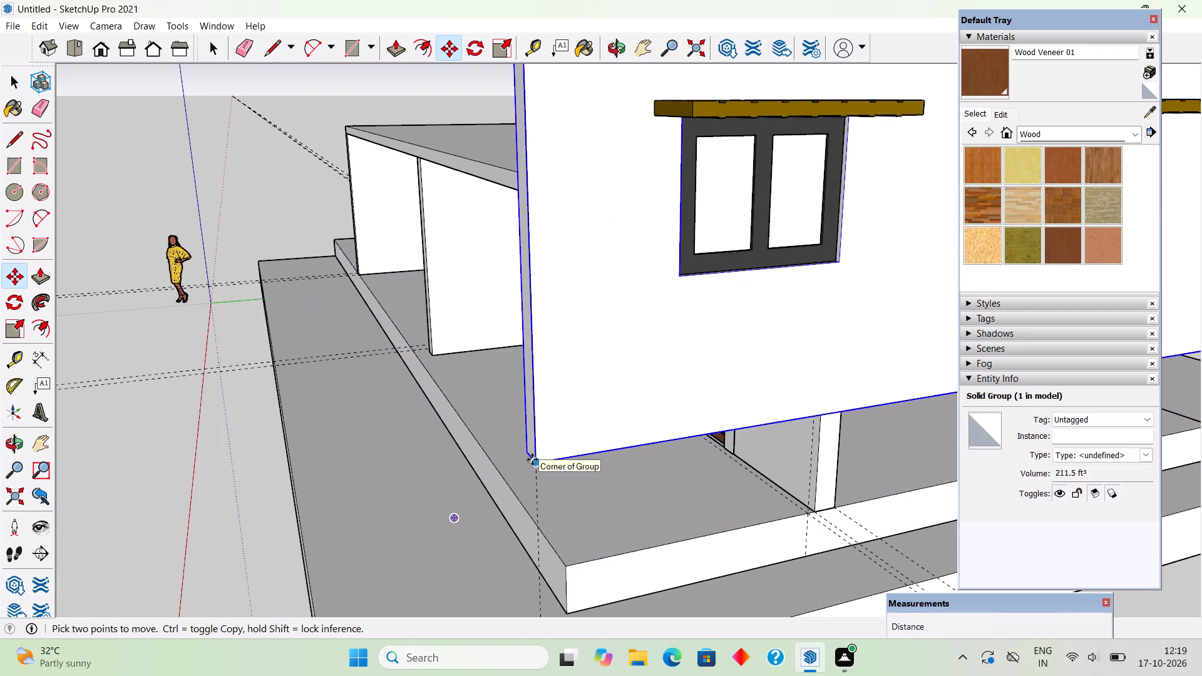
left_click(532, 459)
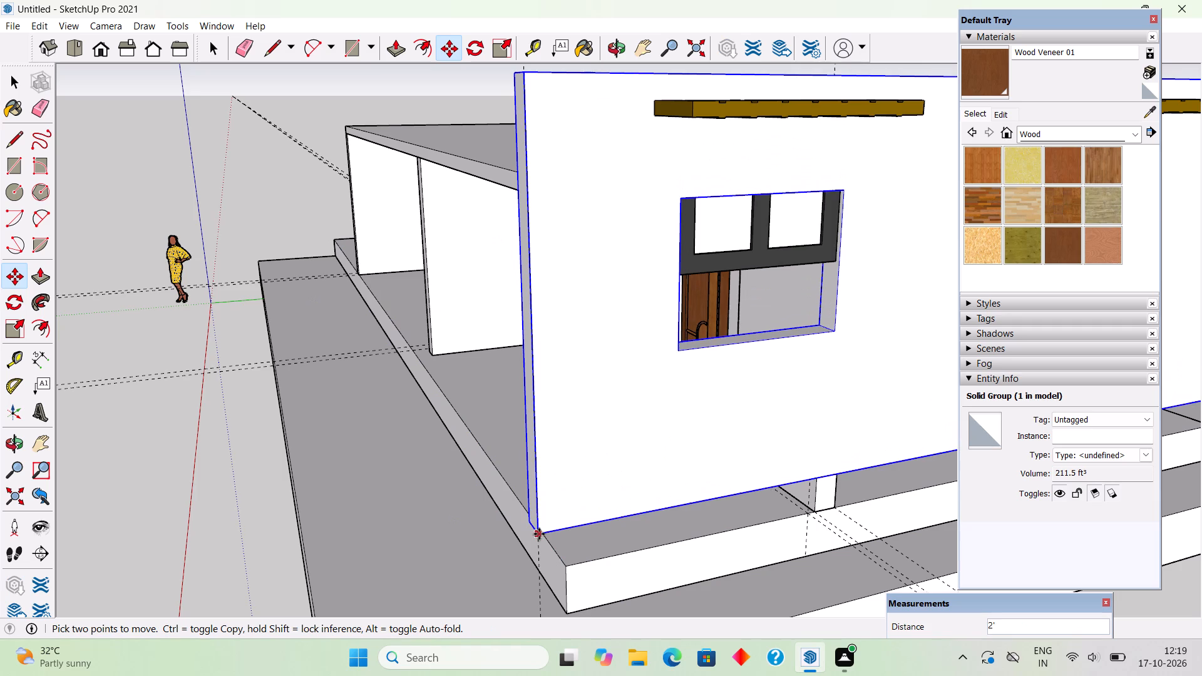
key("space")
Move the end wall and its two window-and-shade groups down about 5' 2", aligning the wall's bottom corner with the platform's lower front corner.
scroll(548, 484, "down", 9)
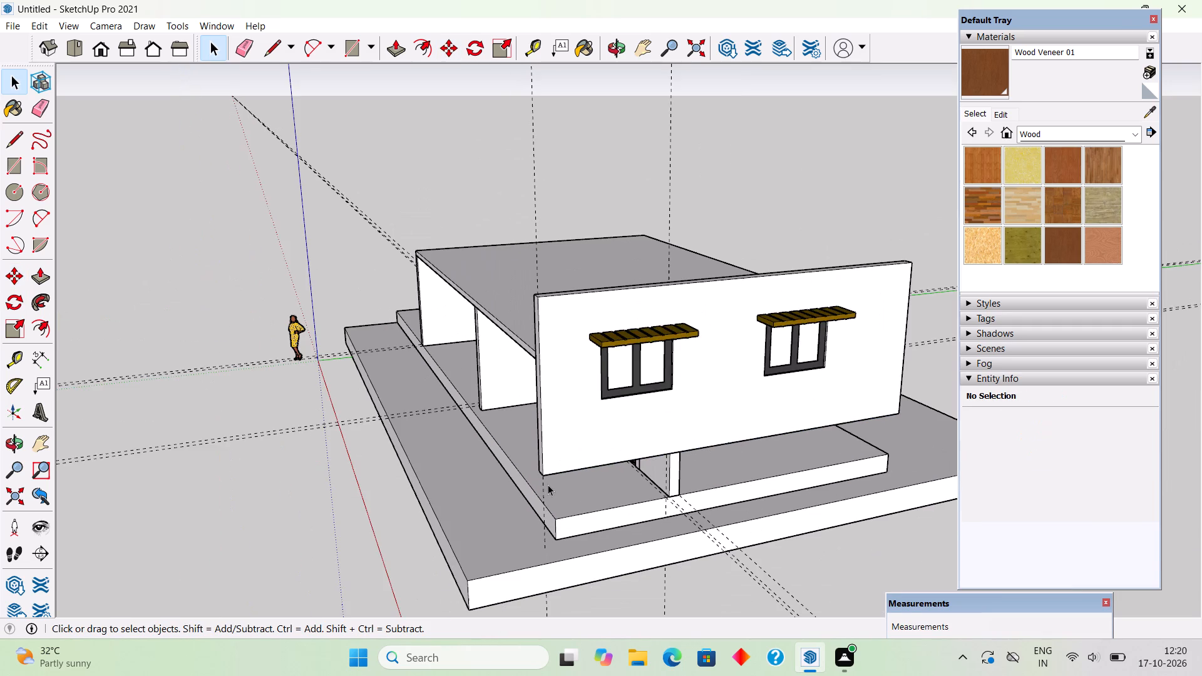
left_click(616, 432, "ctrl")
left_click(619, 391, "ctrl")
scroll(619, 391, "up", 1, "ctrl")
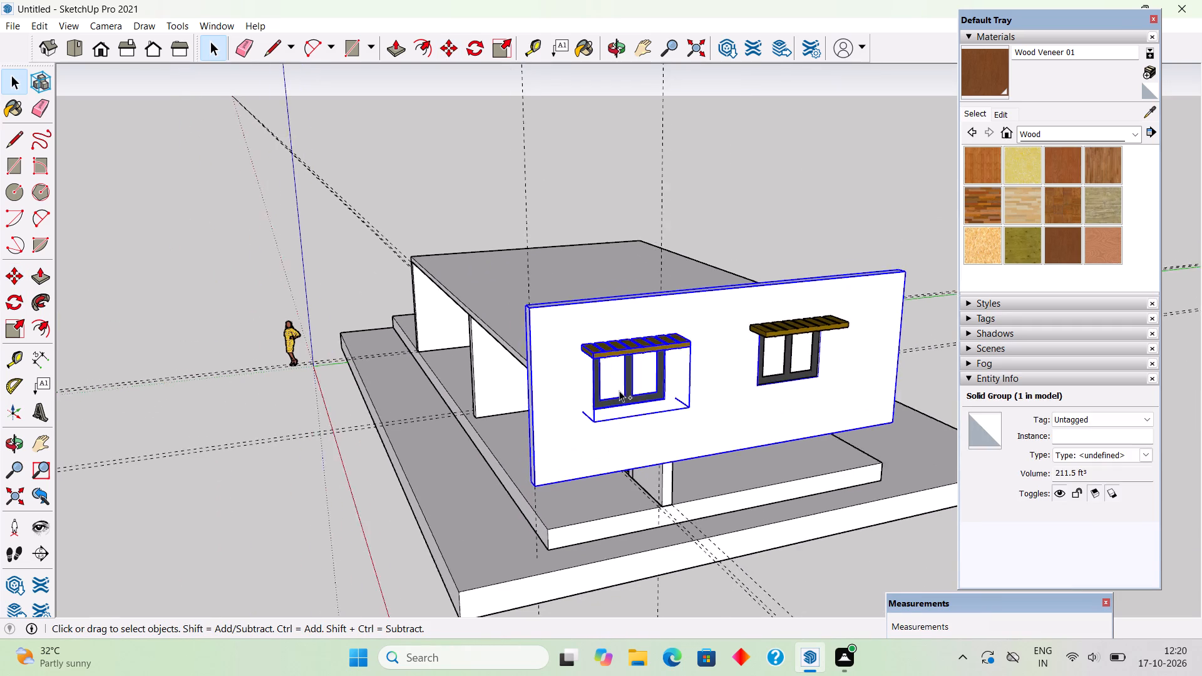
scroll(619, 391, "up", 2, "ctrl")
left_click(790, 354, "ctrl")
left_click(829, 348, "ctrl")
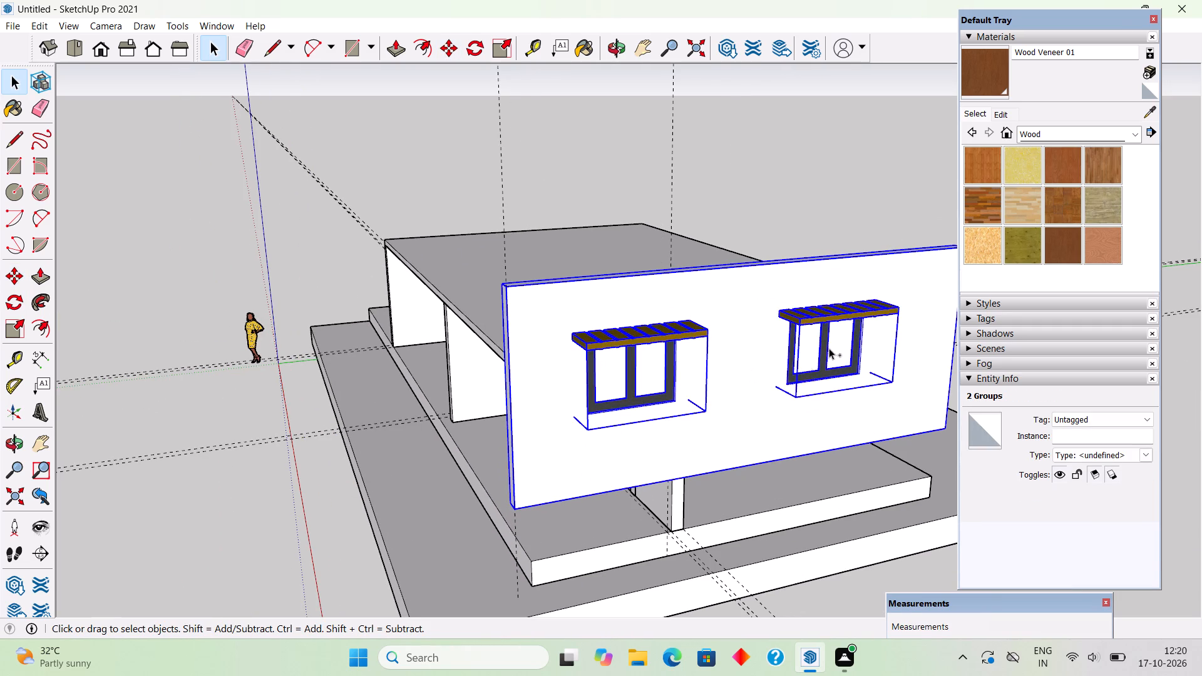
scroll(668, 495, "down", 2, "ctrl")
key("m")
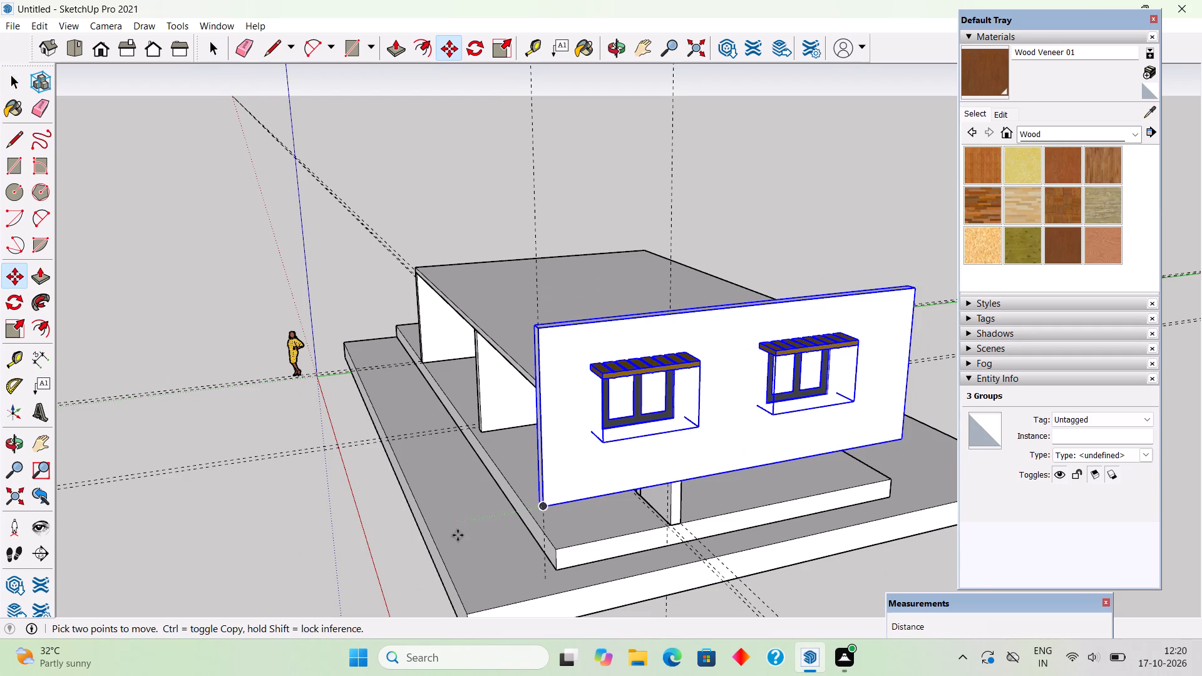
middle_click_drag(461, 537, 780, 514)
scroll(821, 528, "down", 6)
scroll(977, 537, "up", 1)
middle_click_drag(774, 508, 811, 517)
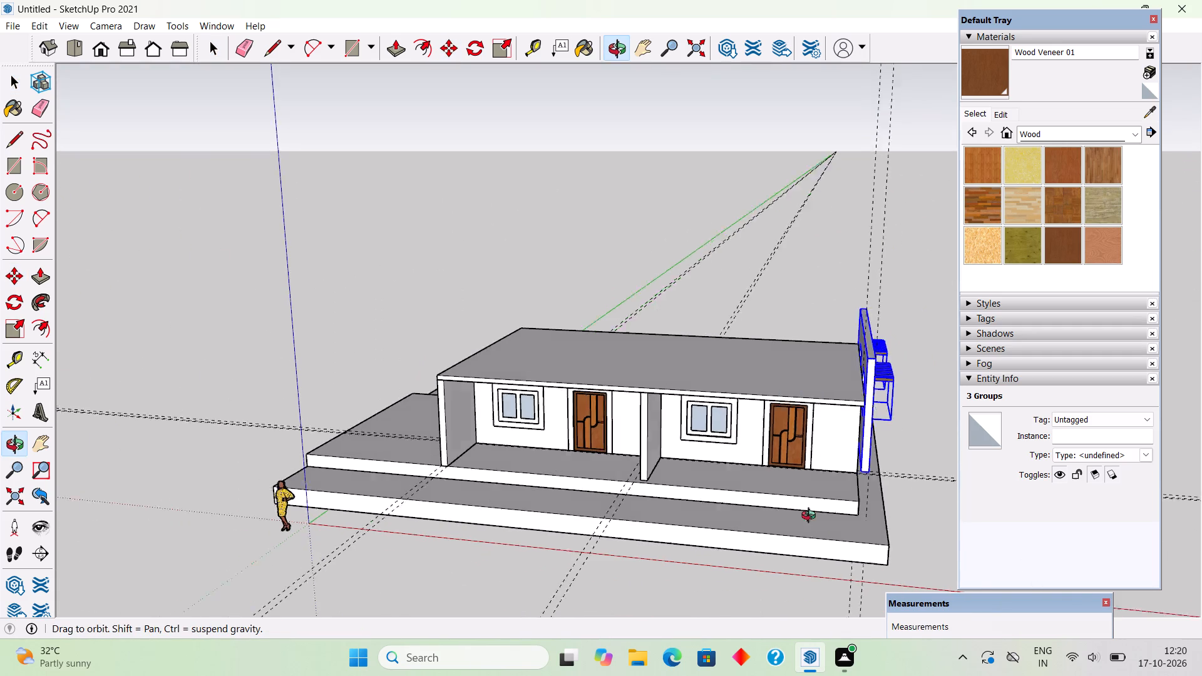
middle_click_drag(811, 517, 872, 510)
scroll(901, 458, "up", 14)
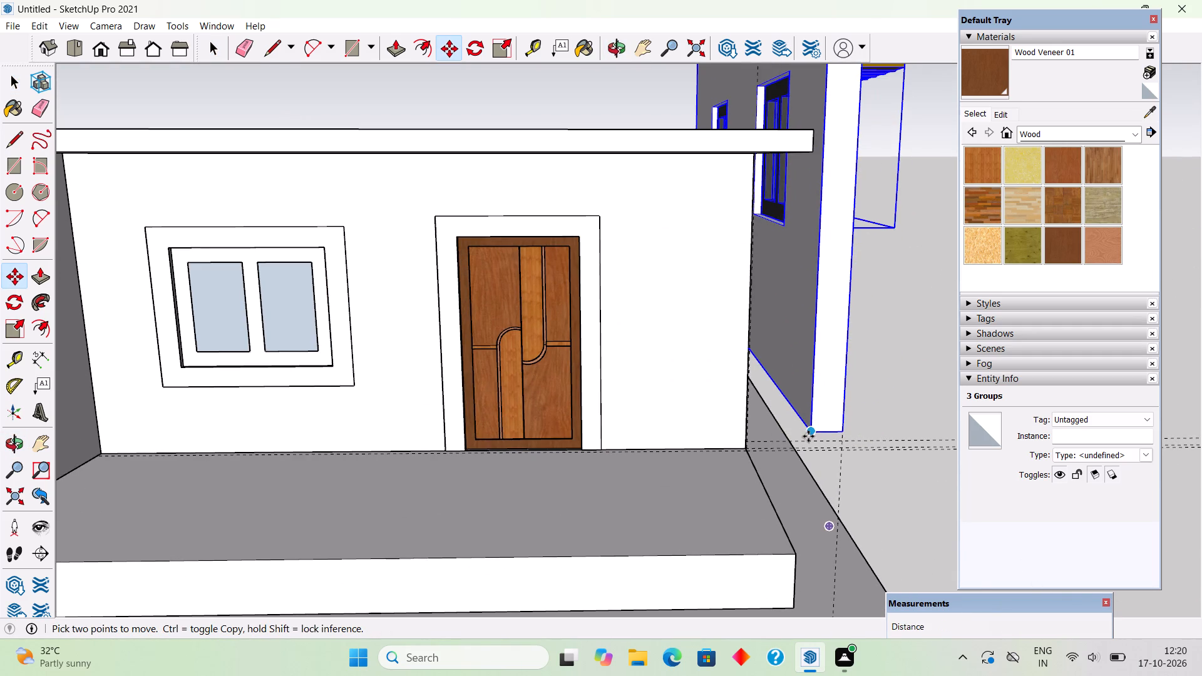
left_click(808, 436)
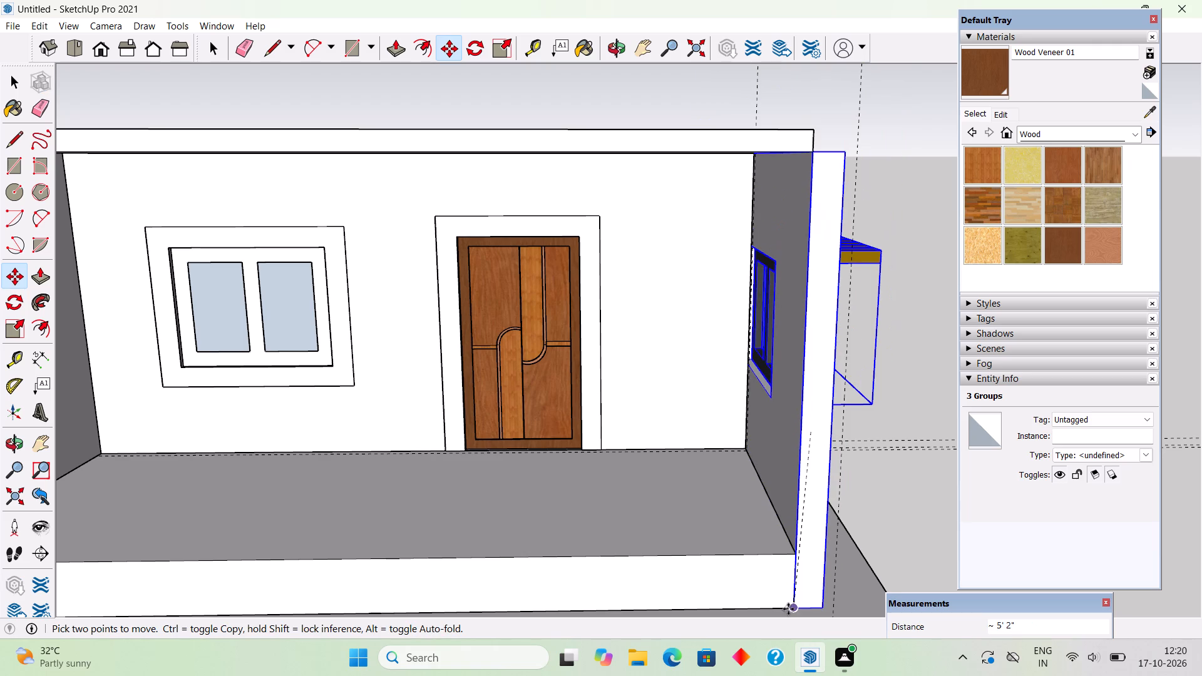
left_click(788, 609)
key("space")
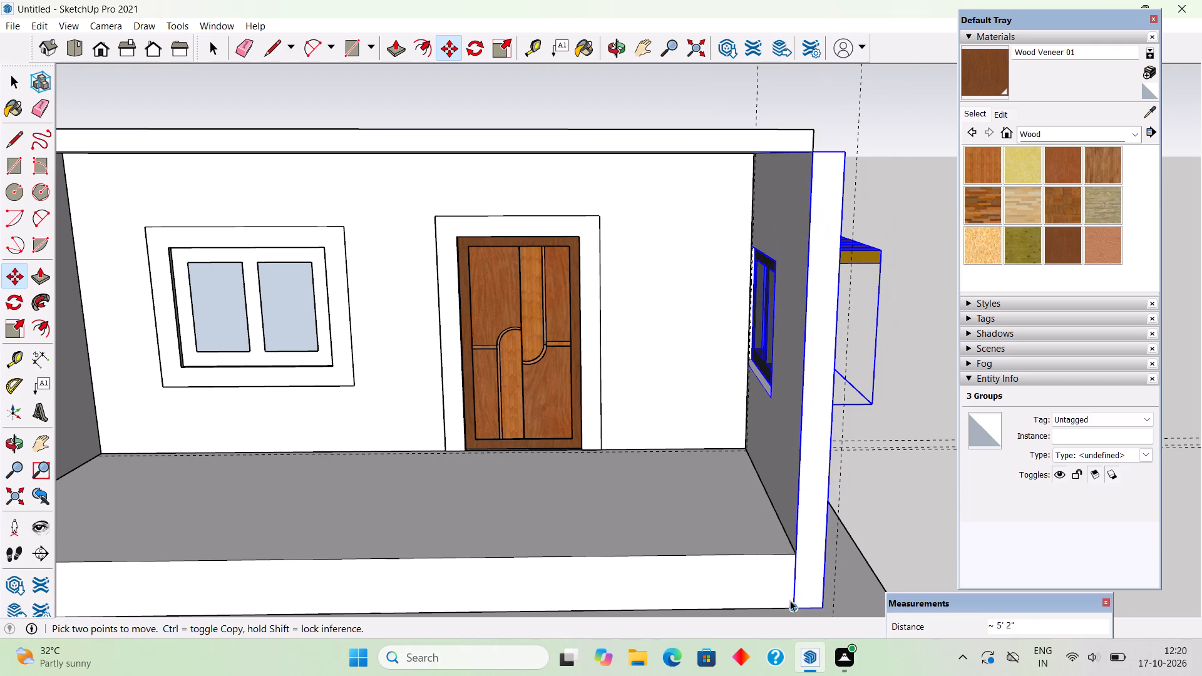
scroll(790, 600, "down", 5)
left_click(866, 545)
middle_click_drag(783, 479, 573, 387)
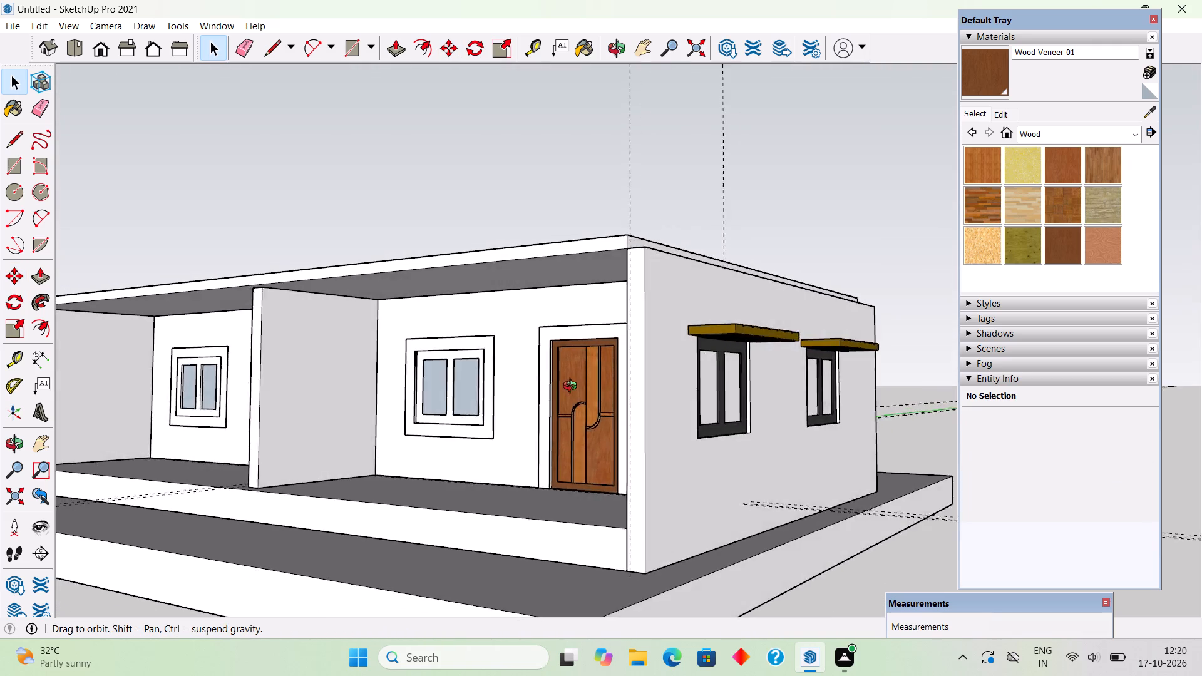
middle_click_drag(573, 387, 724, 478)
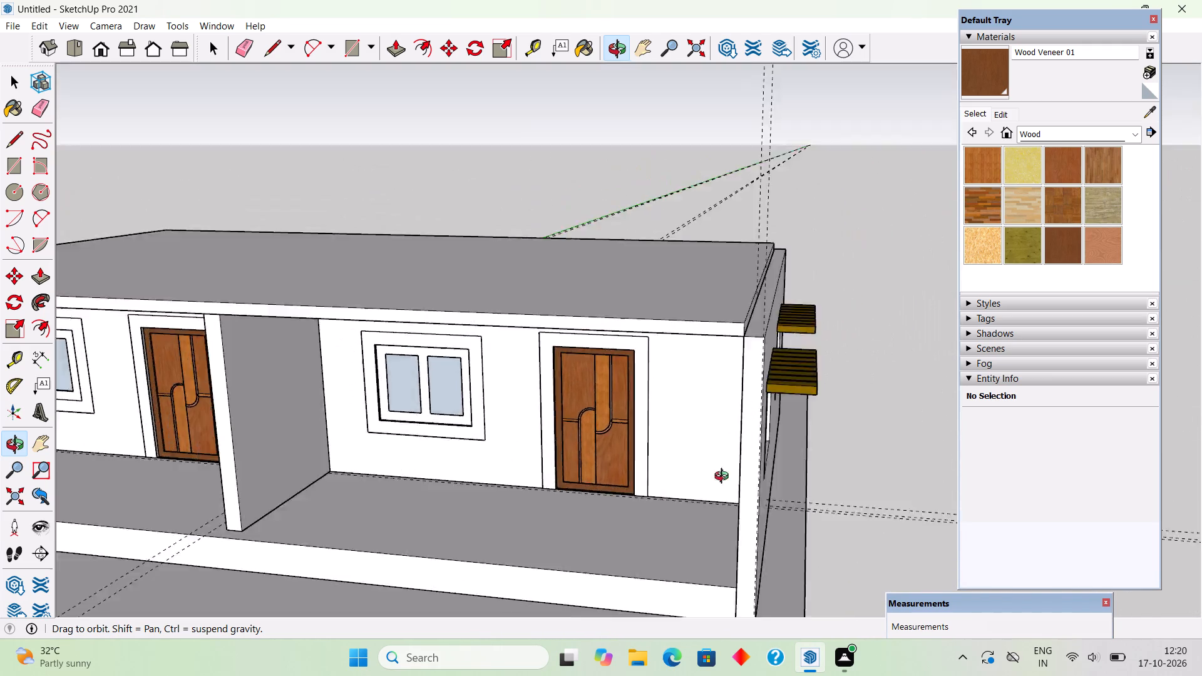
Examine the front, roof and shaded-window end of the building to check how the lowered end wall meets the platform and roof slab.
middle_click_drag(724, 478, 673, 459)
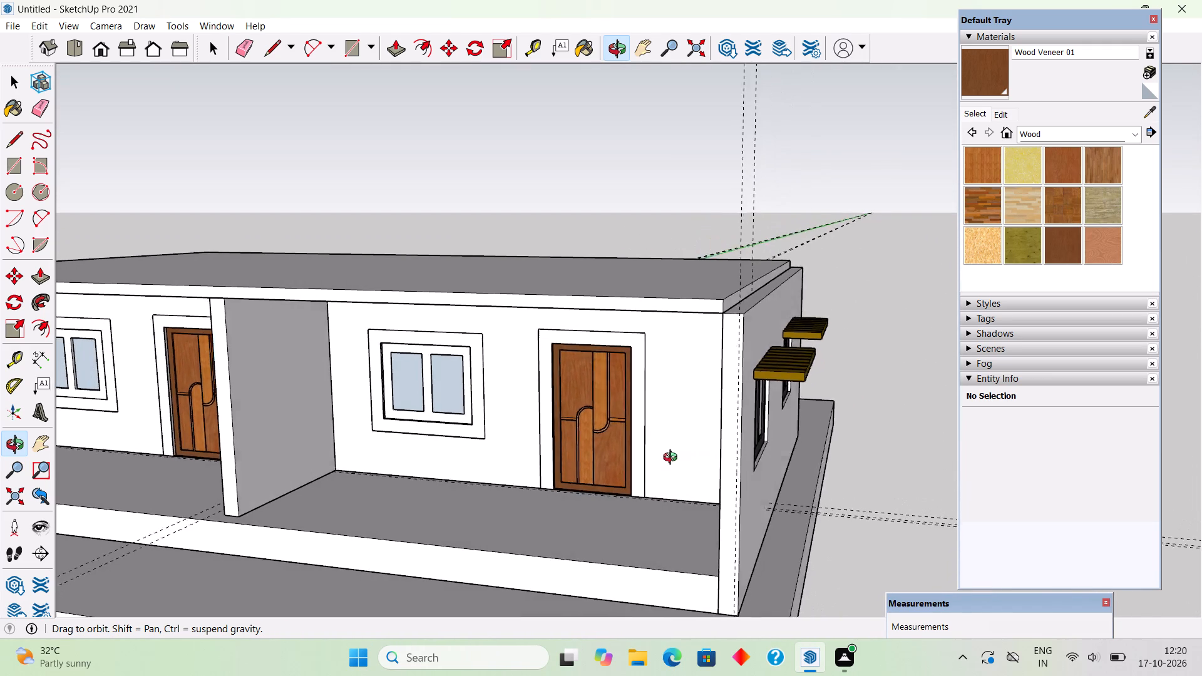
middle_click_drag(673, 459, 626, 444)
scroll(623, 441, "down", 5)
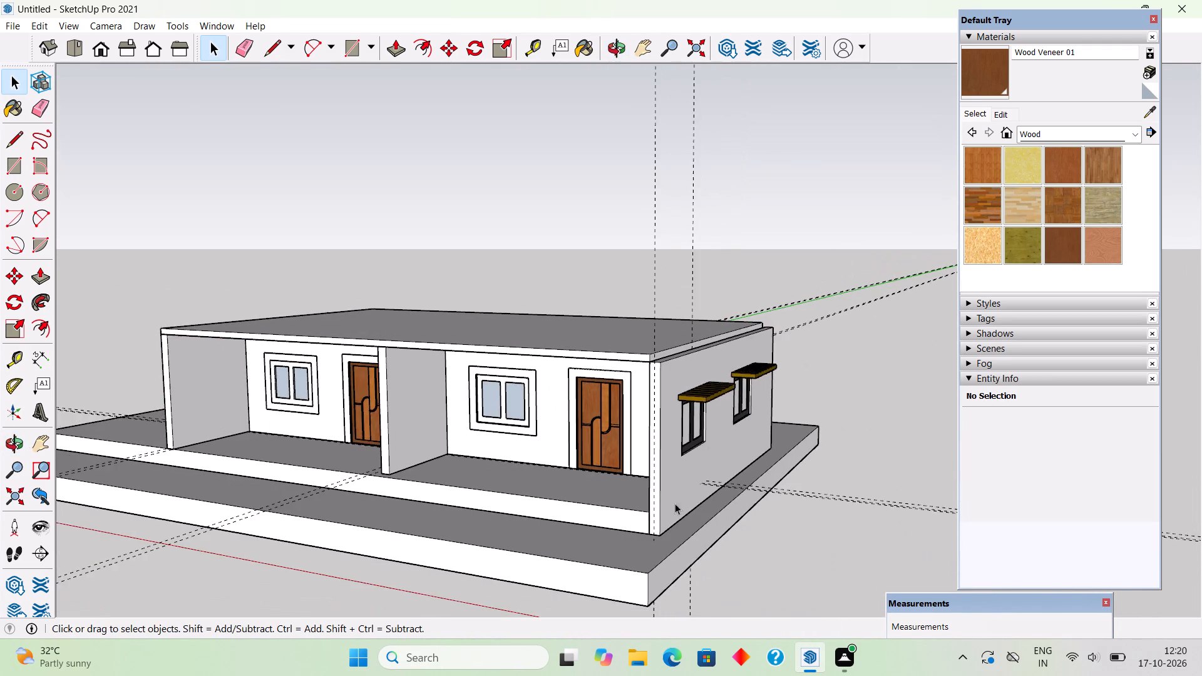
scroll(687, 510, "up", 1)
middle_click_drag(686, 513, 205, 446)
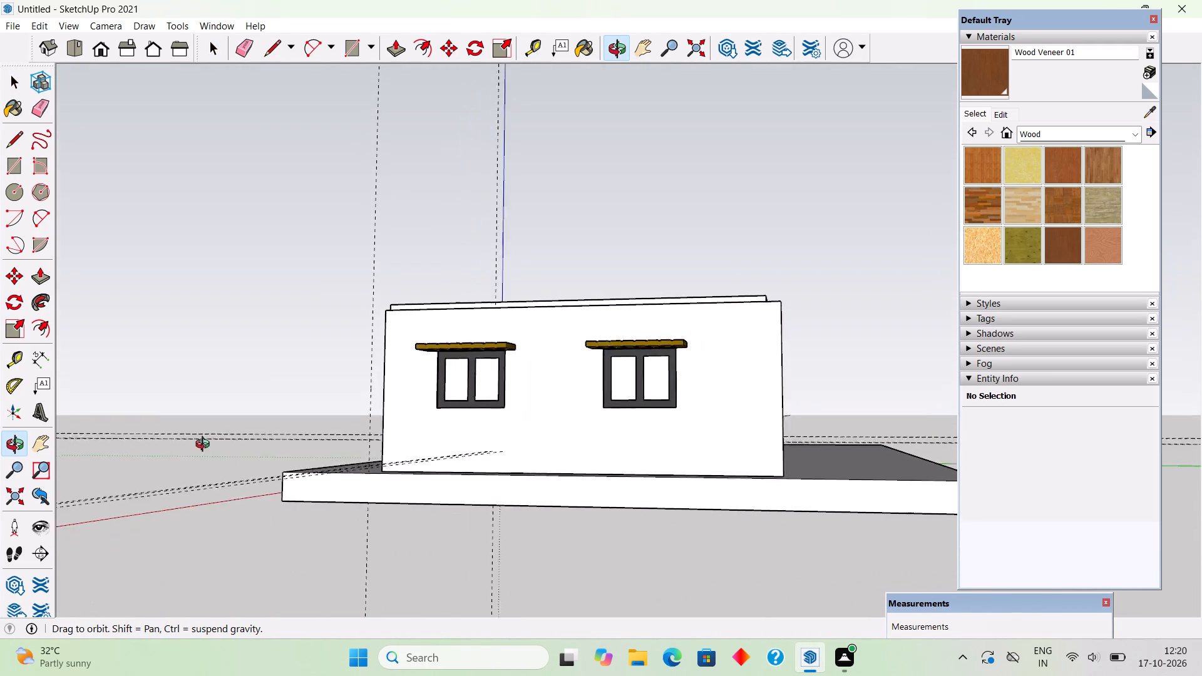
middle_click_drag(205, 446, 522, 564)
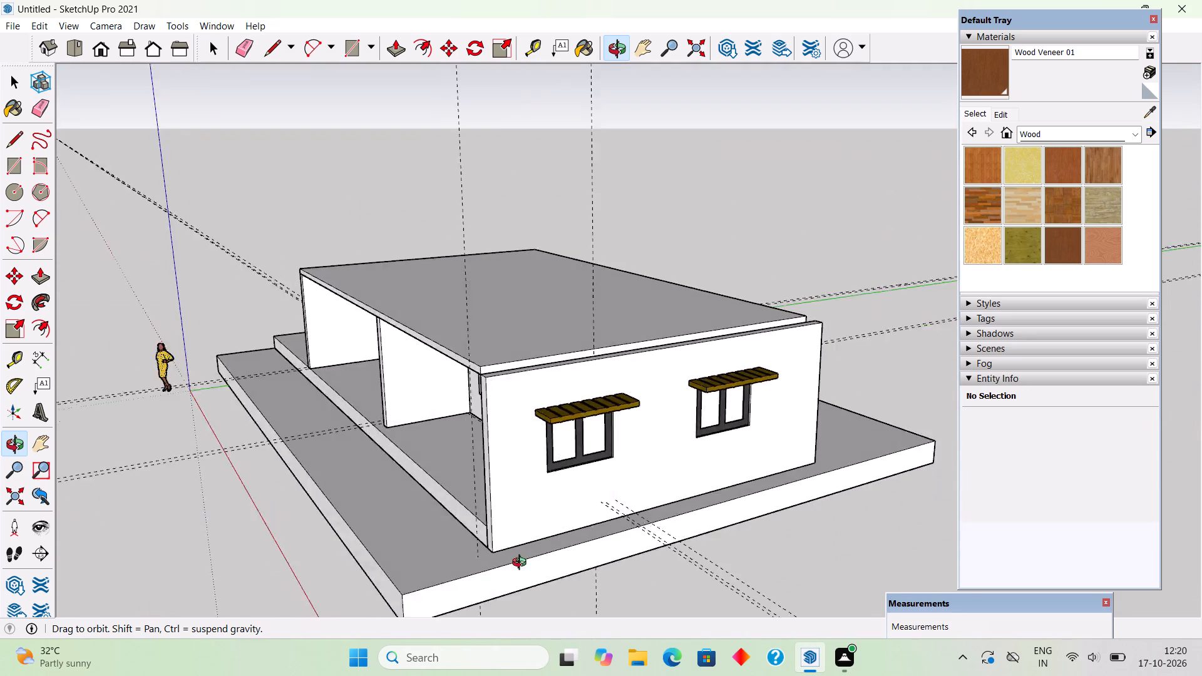
middle_click_drag(522, 564, 811, 545)
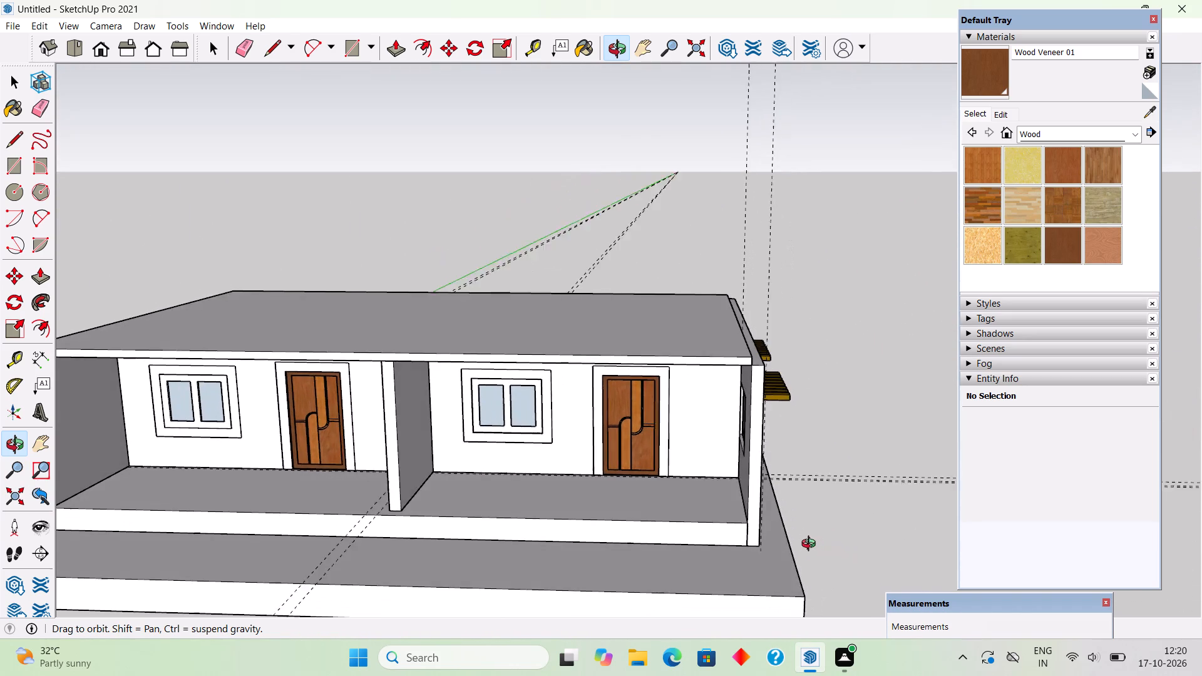
middle_click_drag(811, 545, 798, 539)
scroll(798, 539, "down", 2)
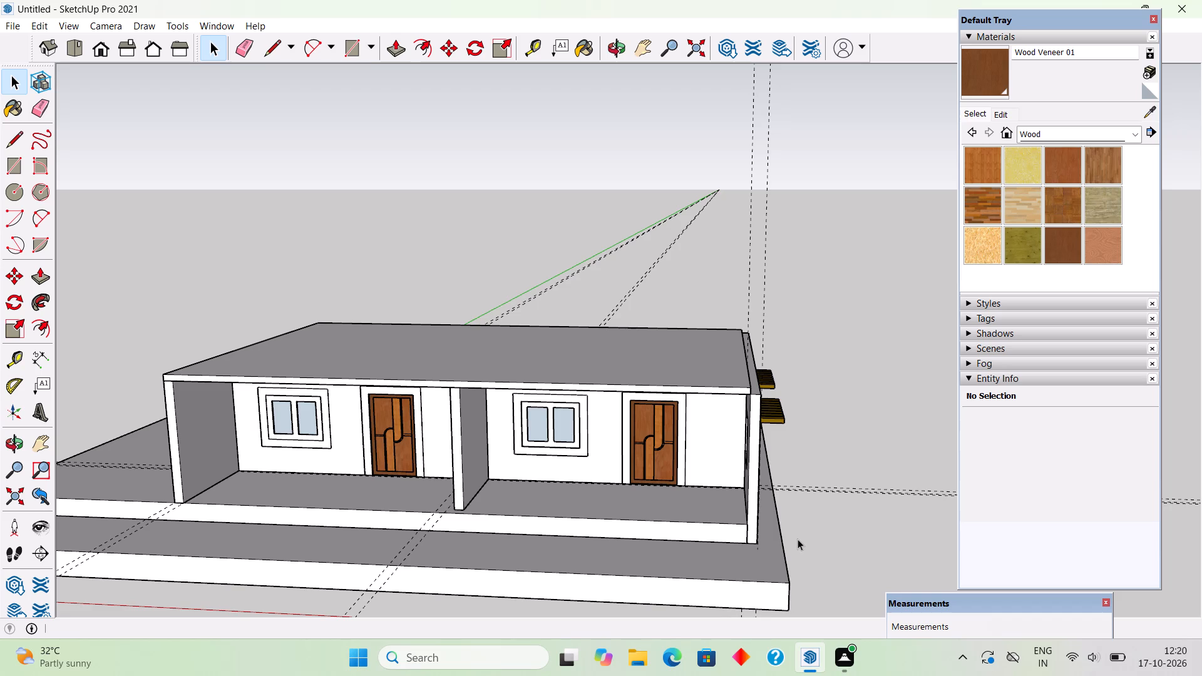
middle_click_drag(690, 484, 666, 471)
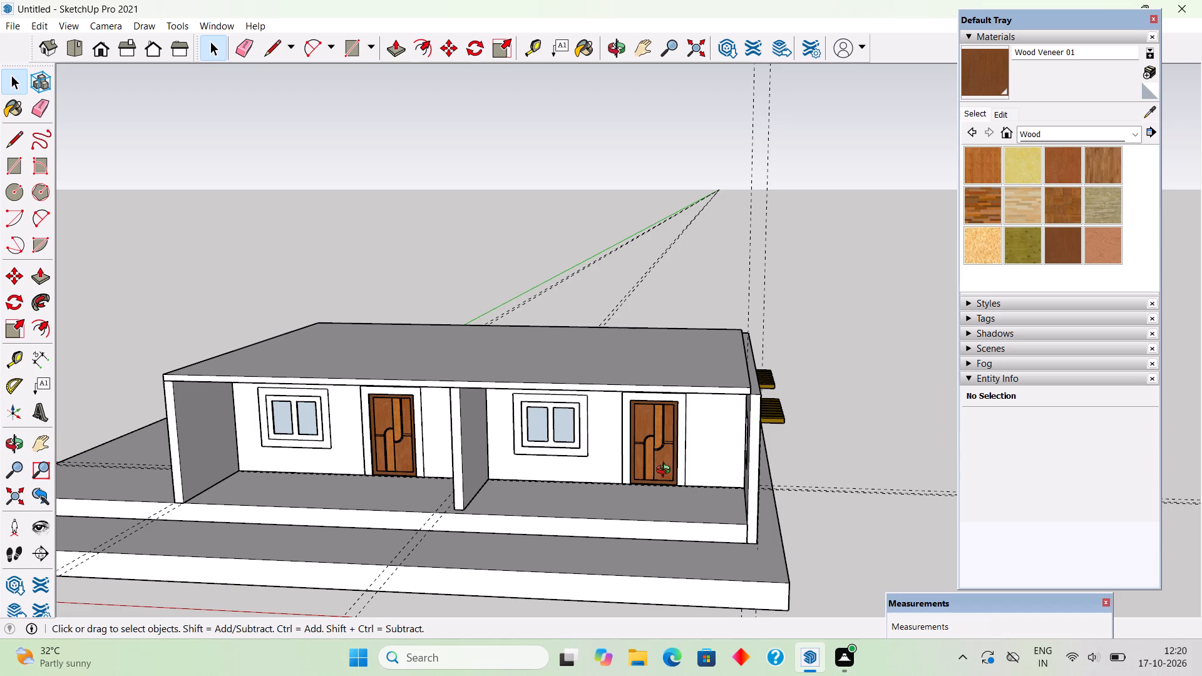
middle_click_drag(666, 471, 469, 324)
middle_click_drag(651, 481, 657, 555)
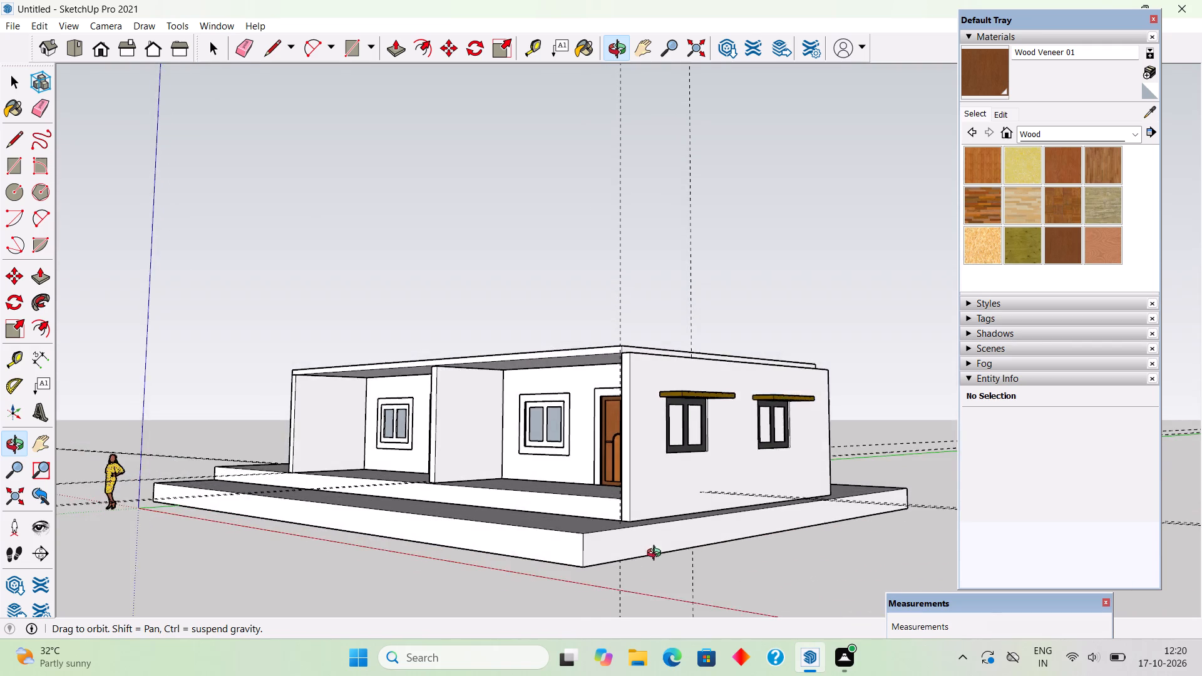
middle_click_drag(657, 555, 672, 577)
scroll(674, 578, "up", 1)
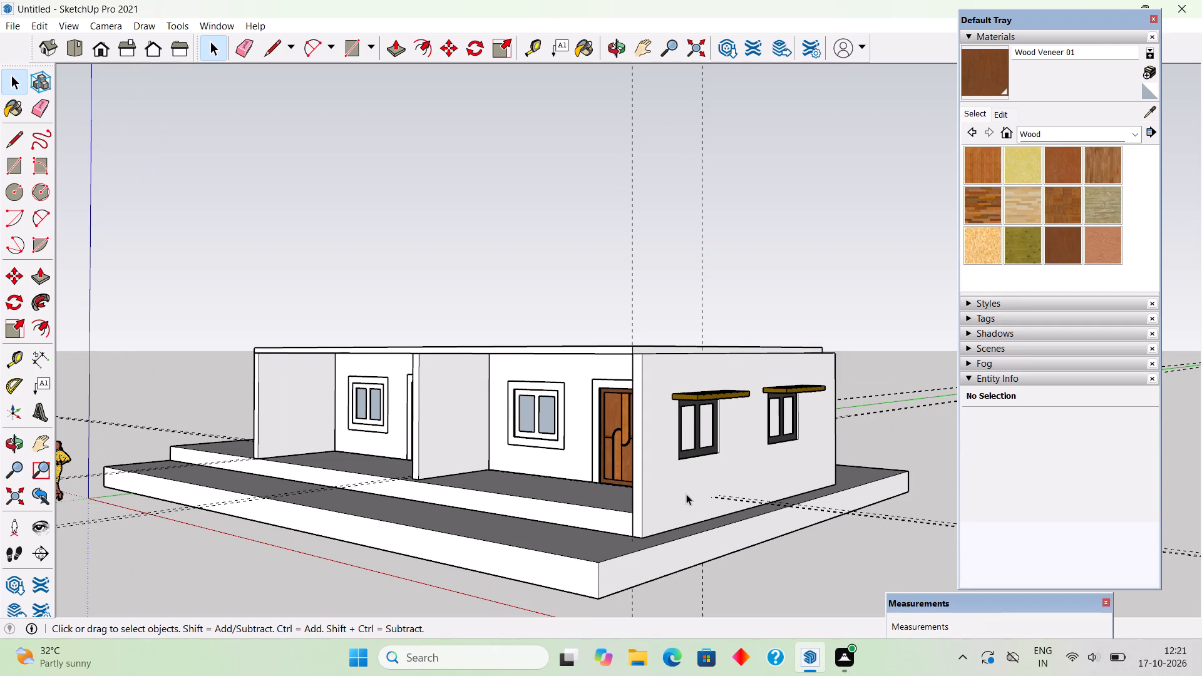
scroll(686, 494, "down", 1)
middle_click_drag(686, 493, 682, 495)
middle_click_drag(682, 495, 726, 630)
Place a guide on the roof slab 9" inward from its edge along the shaded-window end wall.
scroll(724, 471, "up", 8)
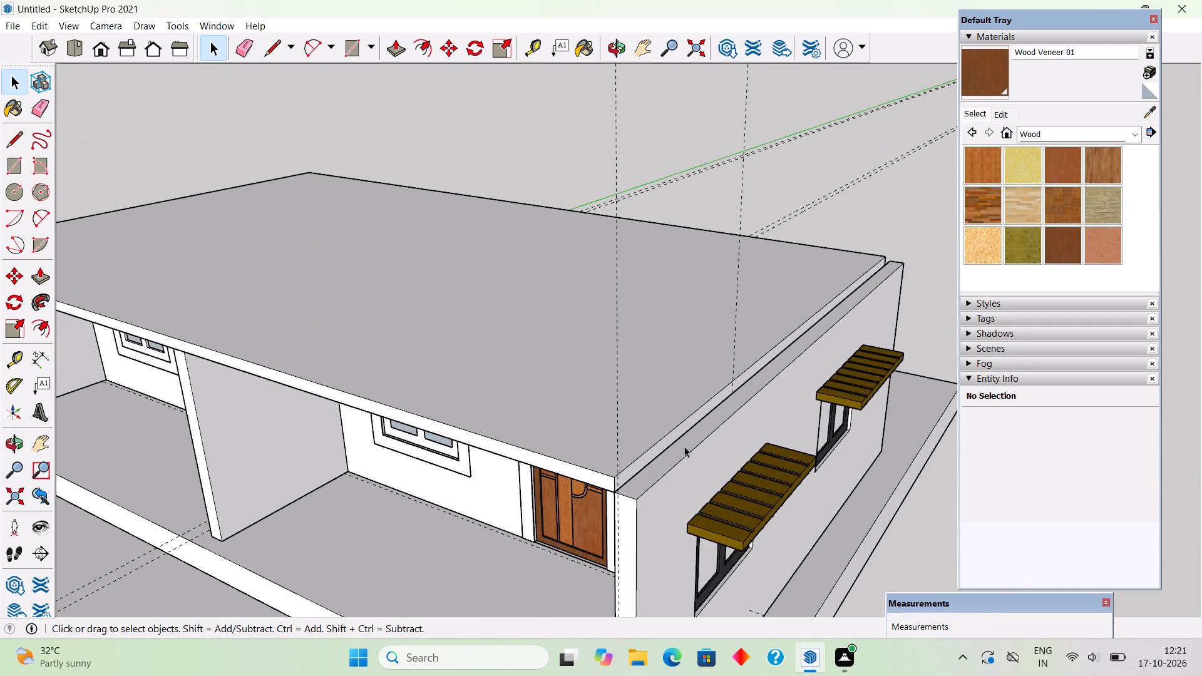
scroll(684, 446, "up", 1)
scroll(684, 446, "down", 2)
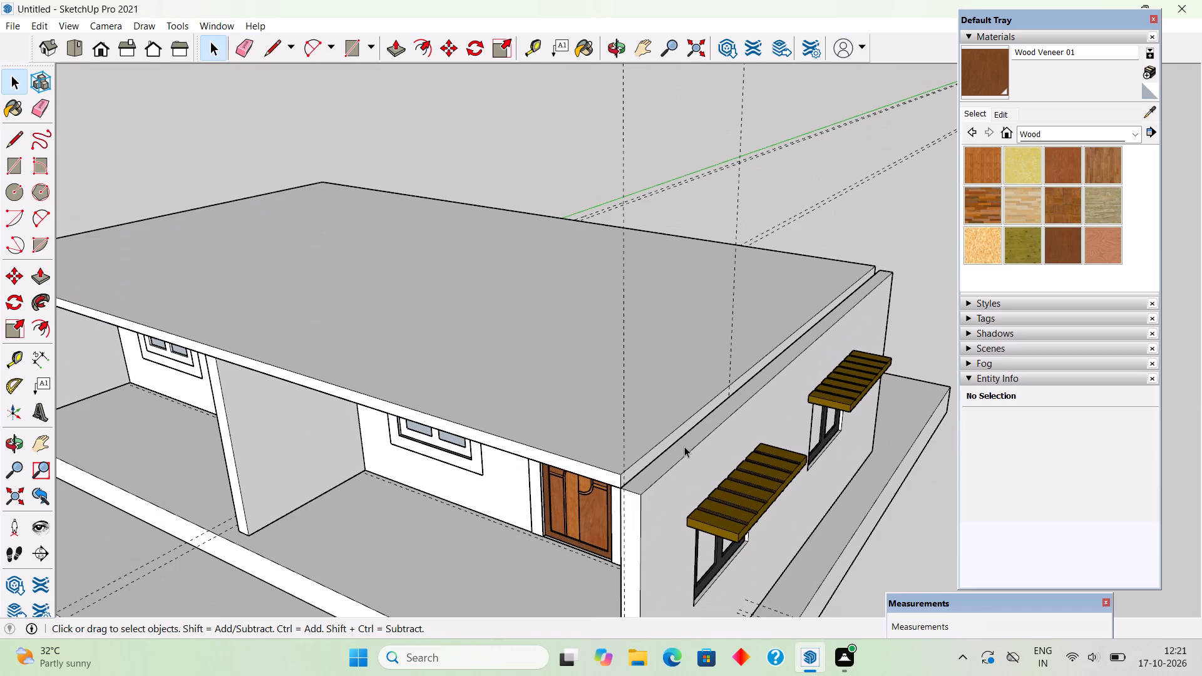
middle_click_drag(684, 446, 687, 503)
scroll(691, 461, "up", 3)
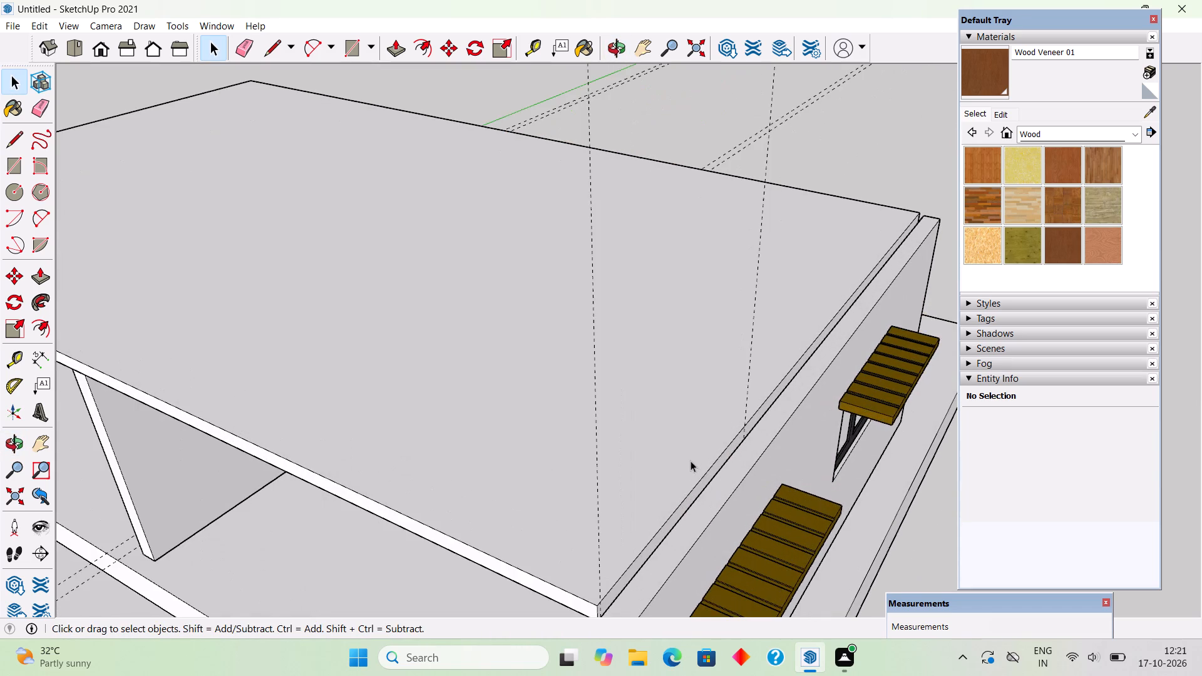
middle_click_drag(699, 483, 660, 476)
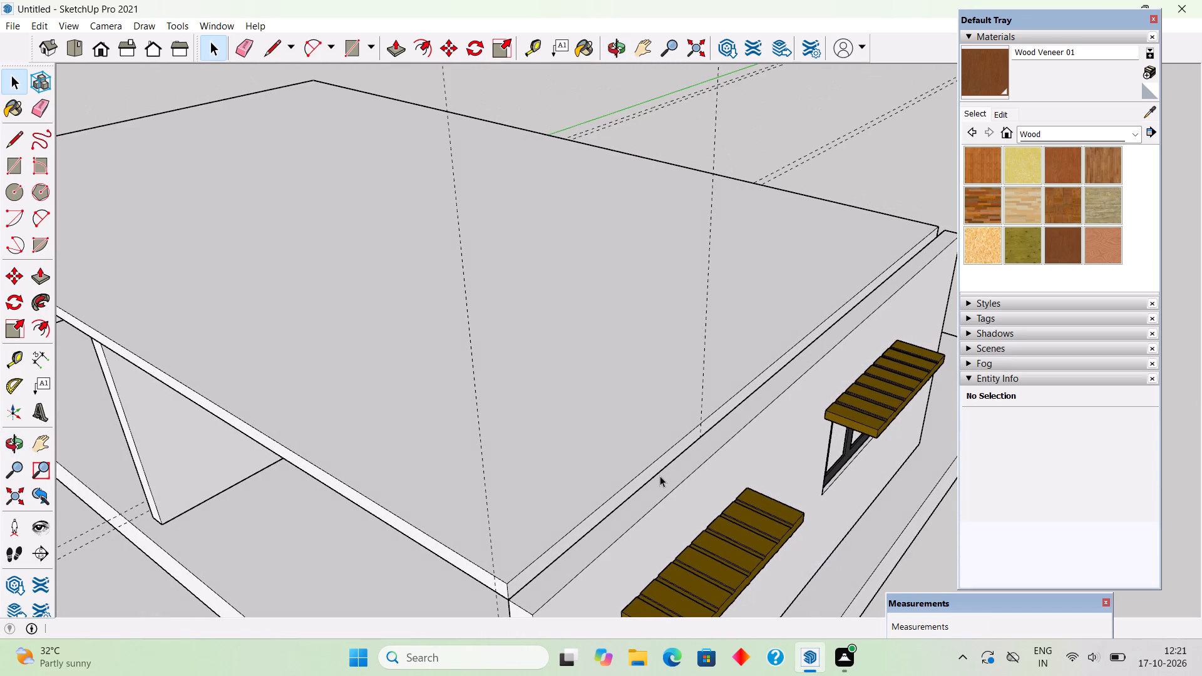
key("t")
left_click(661, 454)
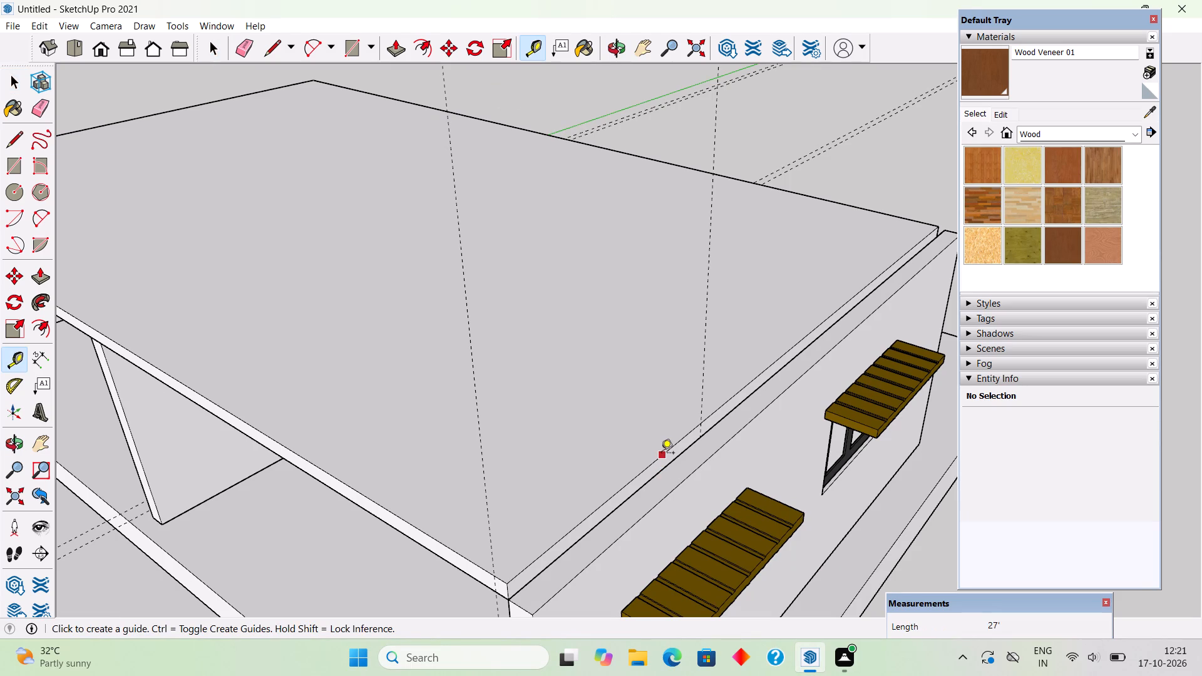
type("9\"")
key("Return")
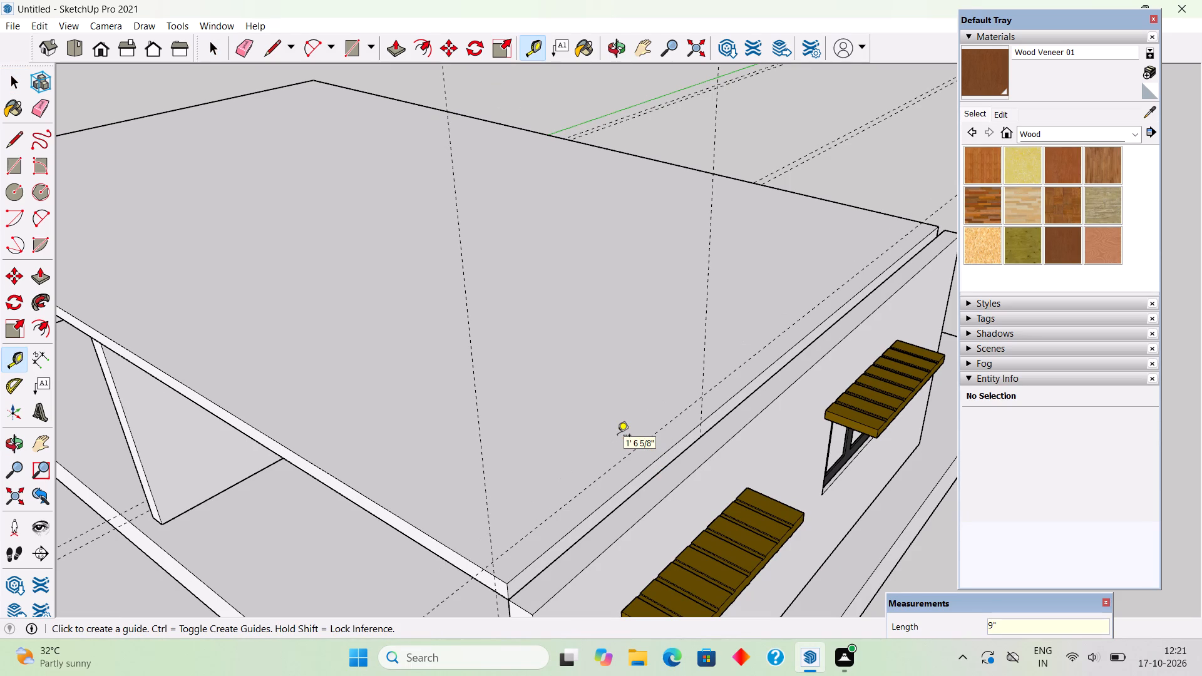
key("space")
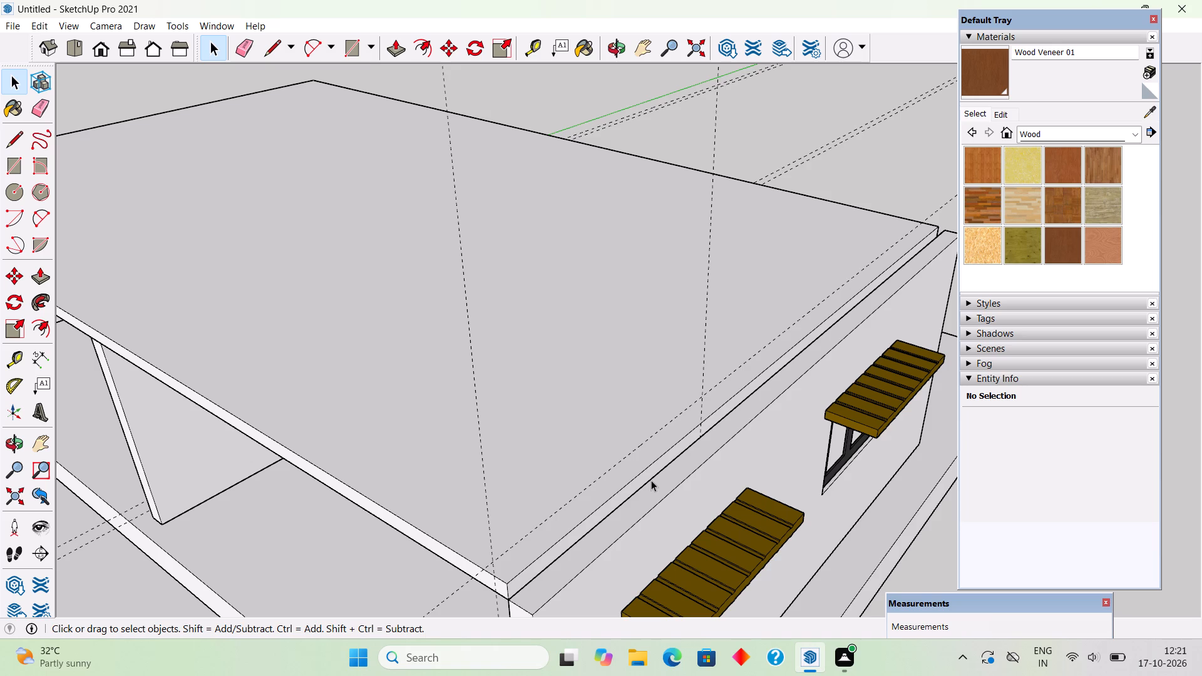
Open the shaded-window end wall group, push its rear end face in flush with the platform's rear face, and leave the group.
middle_click_drag(660, 507, 671, 545)
scroll(671, 545, "down", 4)
scroll(678, 366, "down", 3)
middle_click_drag(702, 364, 696, 483)
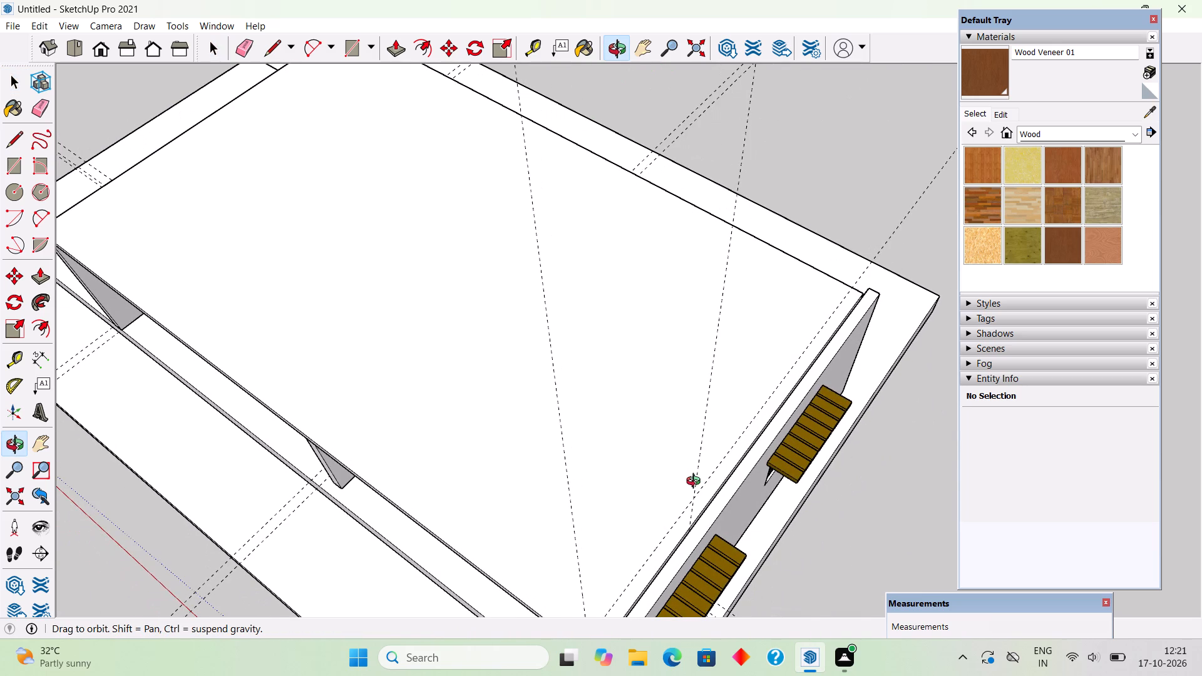
middle_click_drag(696, 483, 379, 270)
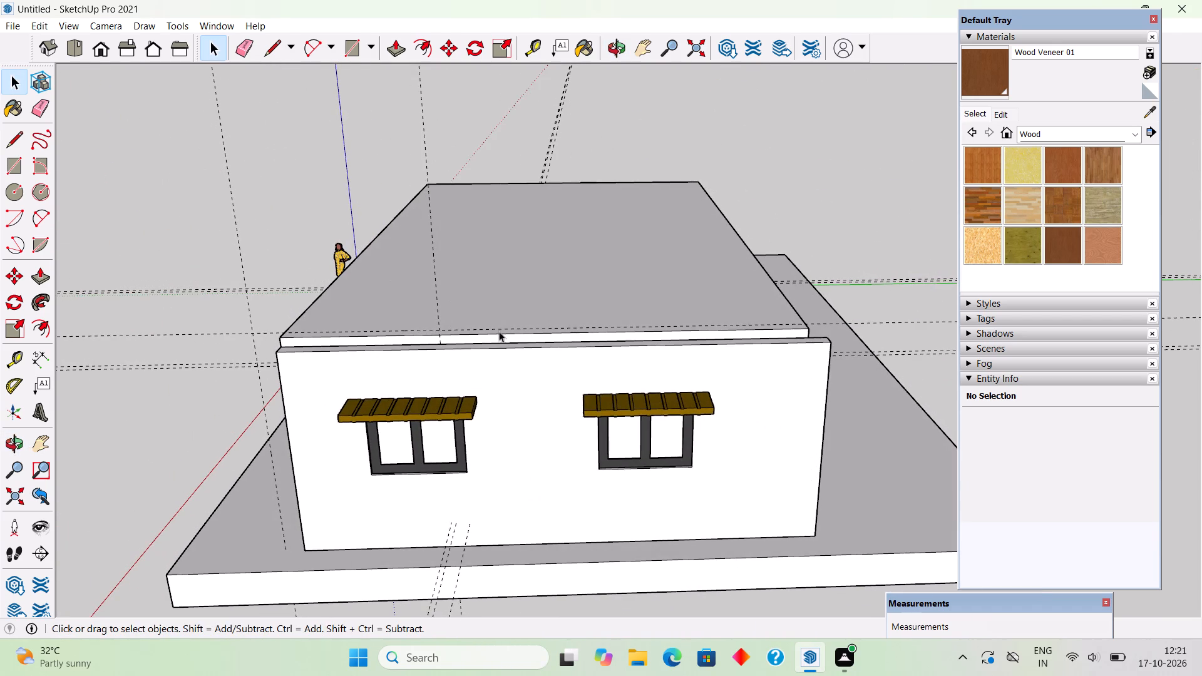
middle_click_drag(679, 415, 139, 408)
scroll(294, 447, "up", 3)
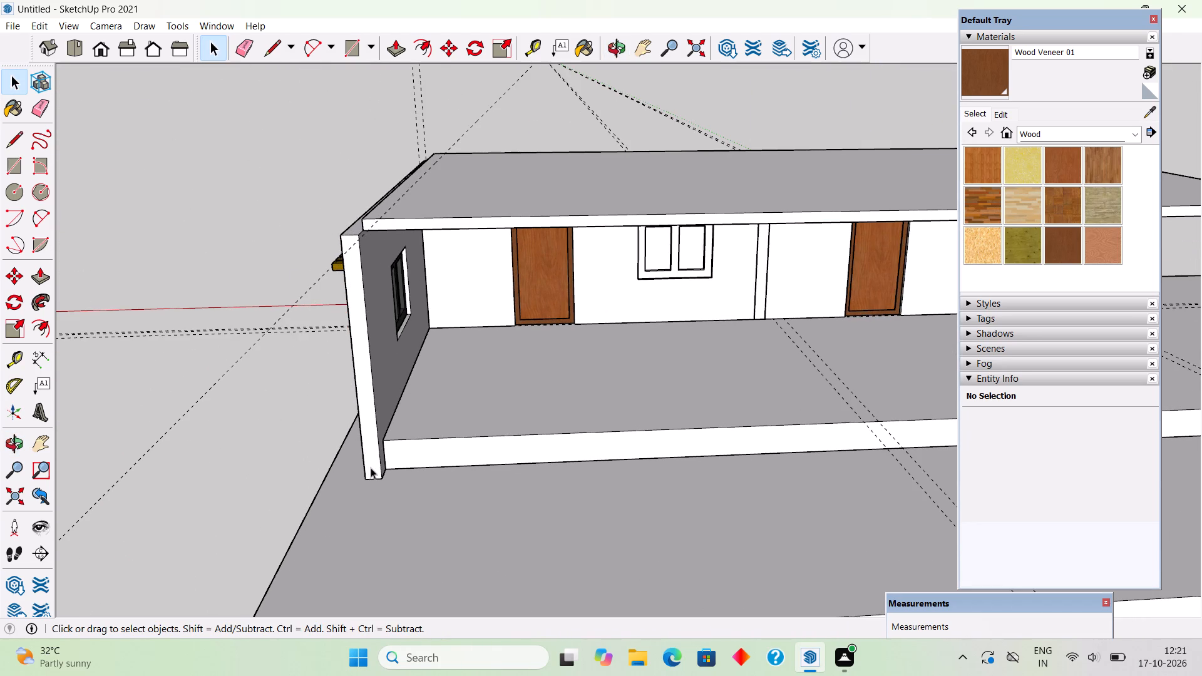
triple_click(371, 468)
key("p")
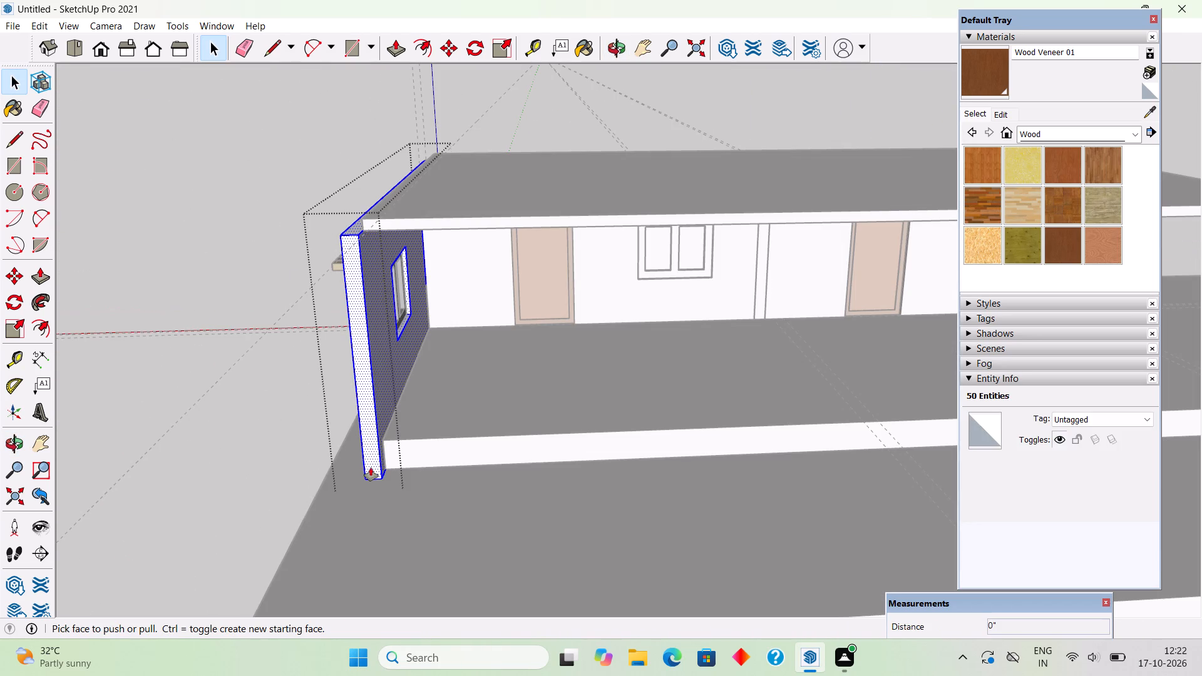
left_click(371, 468)
left_click(409, 440)
key("space")
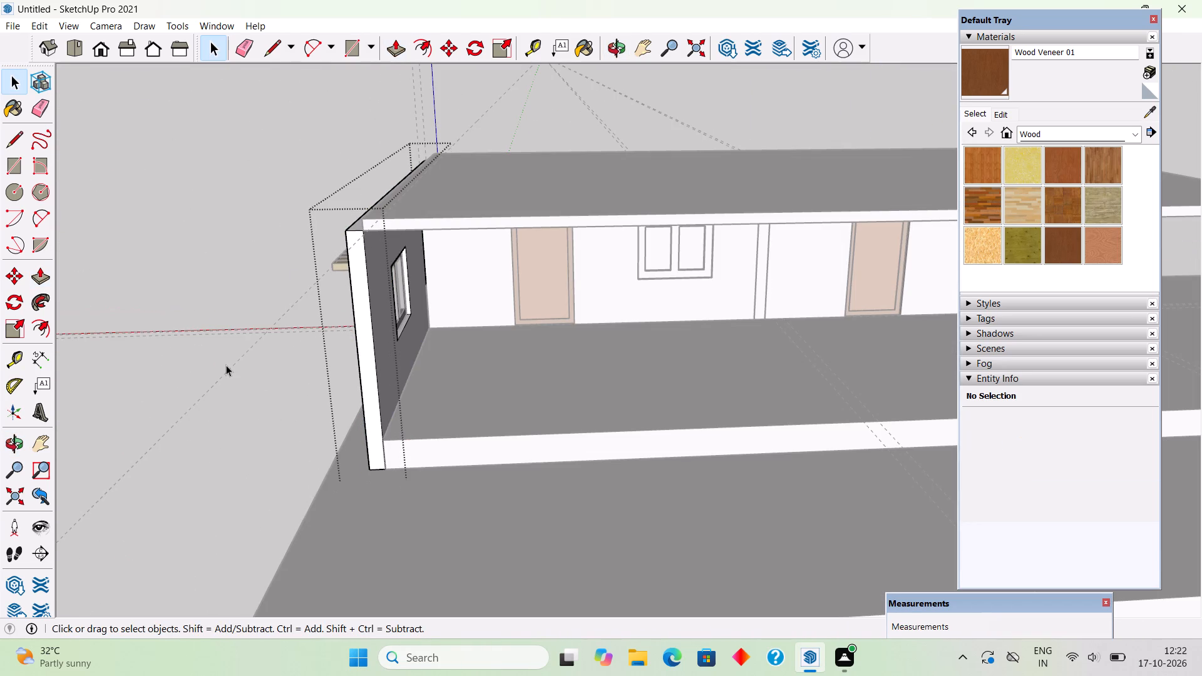
left_click(225, 364)
Place a vertical guide near the middle of the shaded-window end wall, offset from the wall's rear vertical edge.
scroll(225, 364, "down", 5)
middle_click_drag(327, 442, 730, 449)
scroll(731, 447, "down", 3)
middle_click_drag(726, 461, 876, 429)
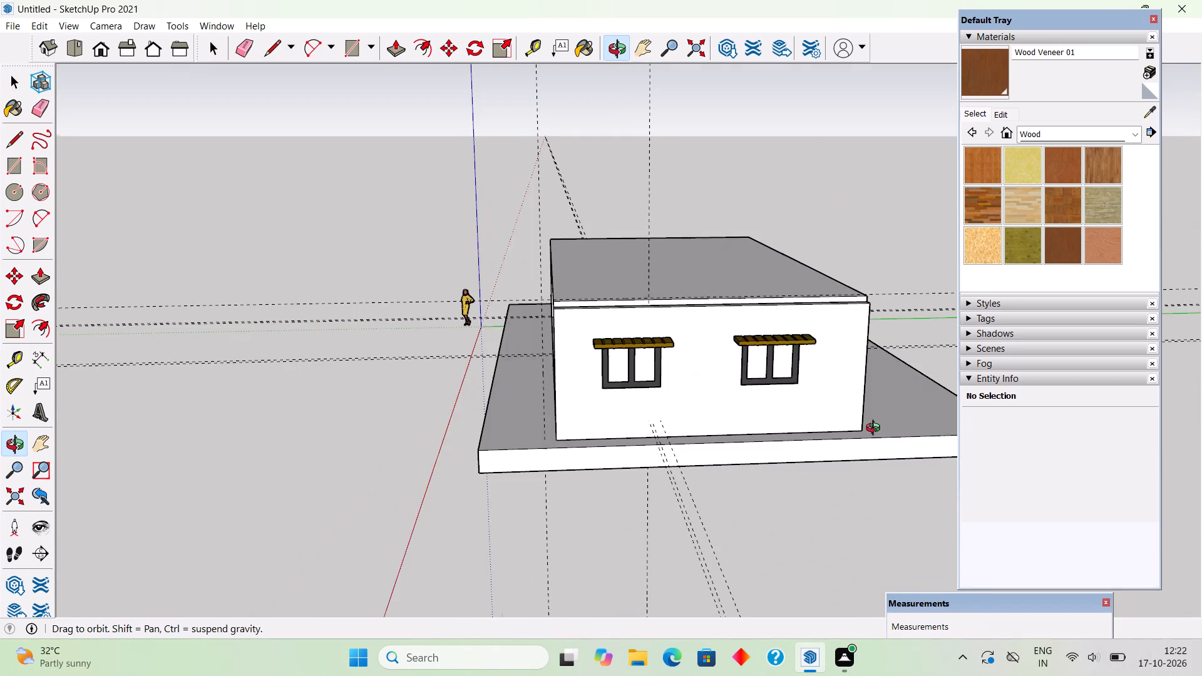
middle_click_drag(876, 429, 891, 564)
scroll(881, 358, "up", 4)
middle_click_drag(866, 403, 851, 499)
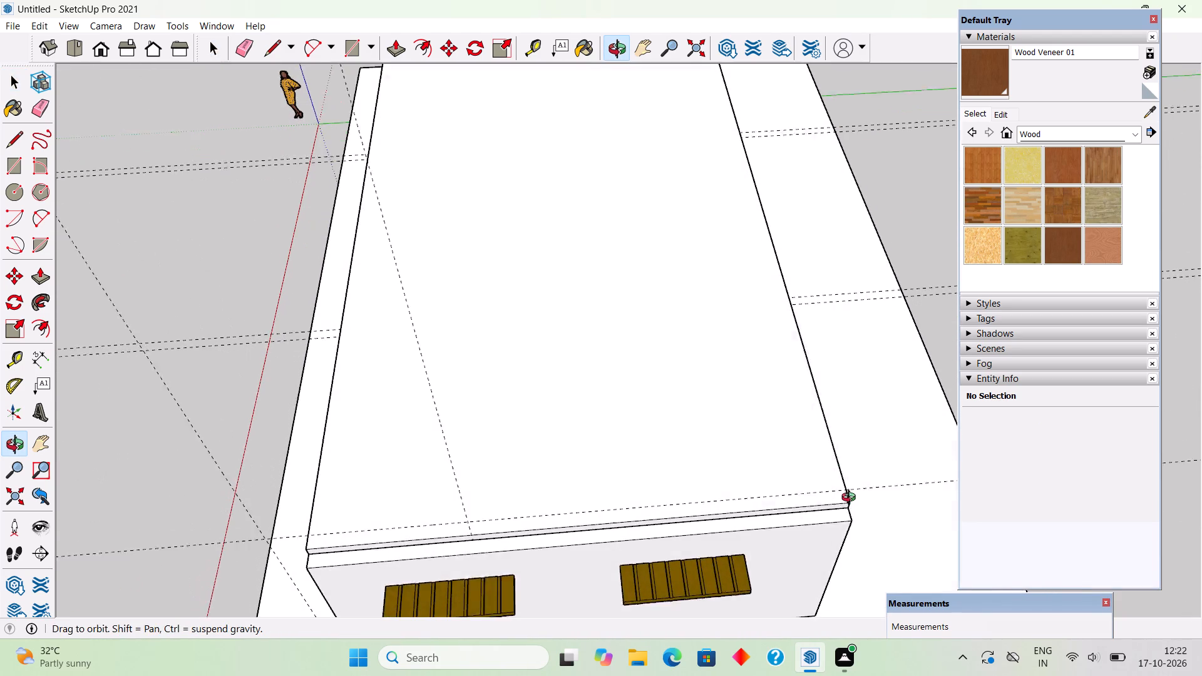
middle_click_drag(851, 499, 850, 504)
key("t")
scroll(692, 284, "down", 5)
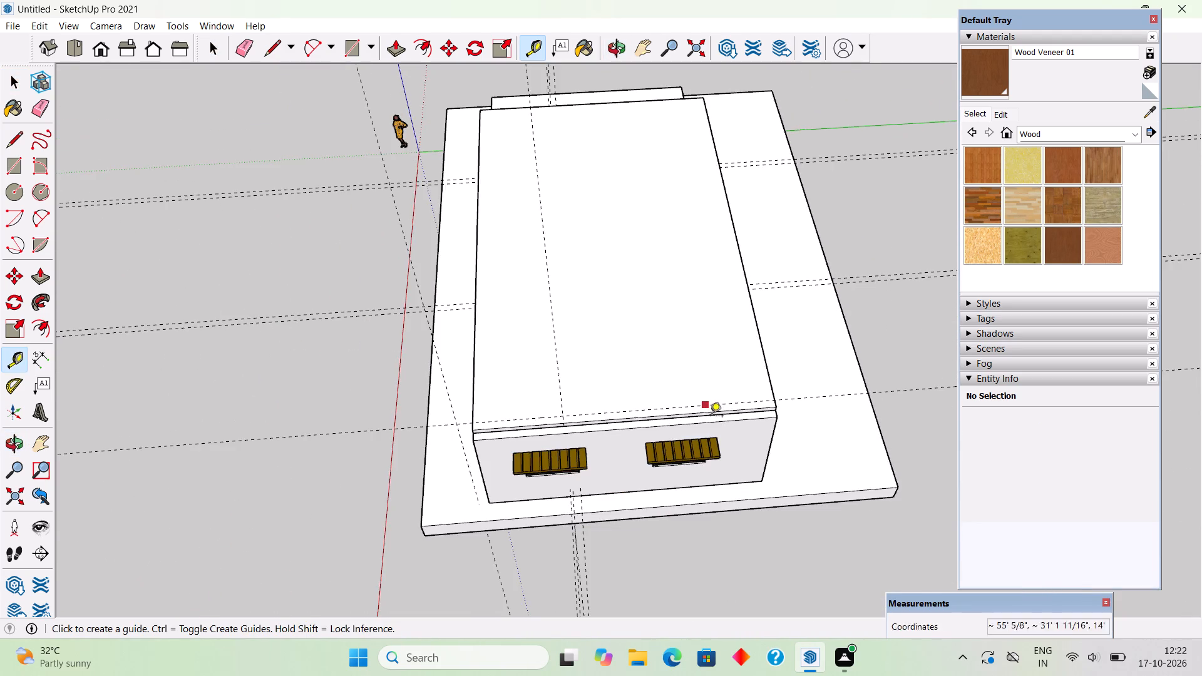
middle_click_drag(712, 416, 706, 212)
scroll(766, 369, "up", 3)
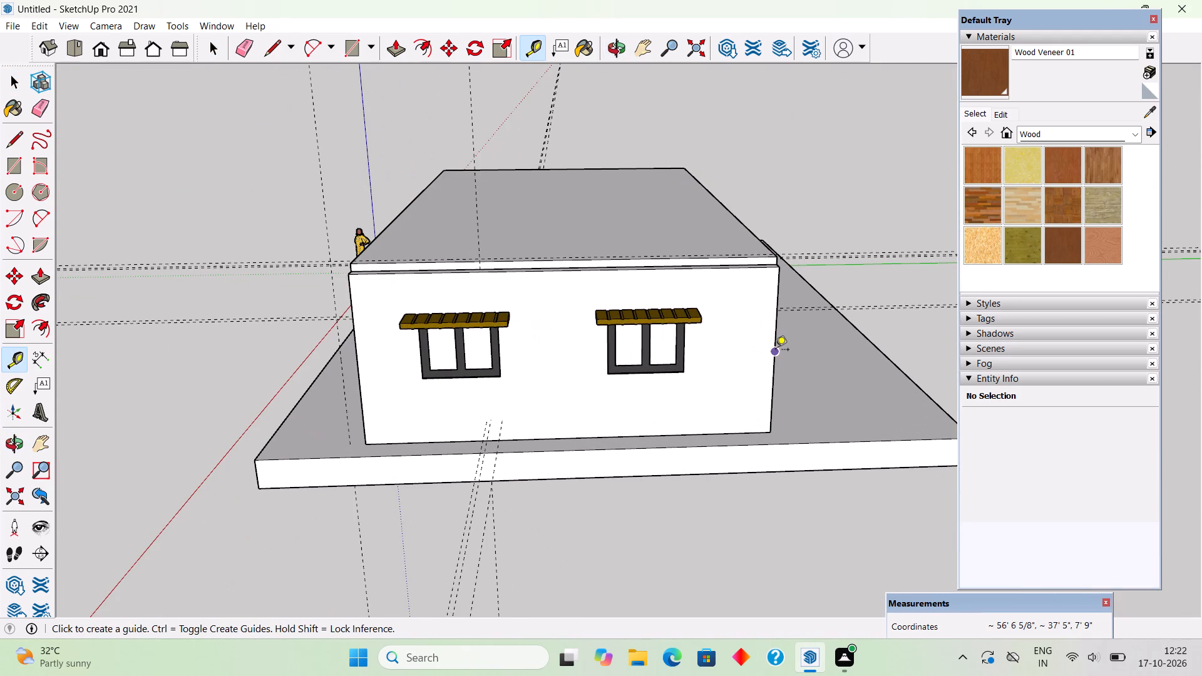
left_click(773, 334)
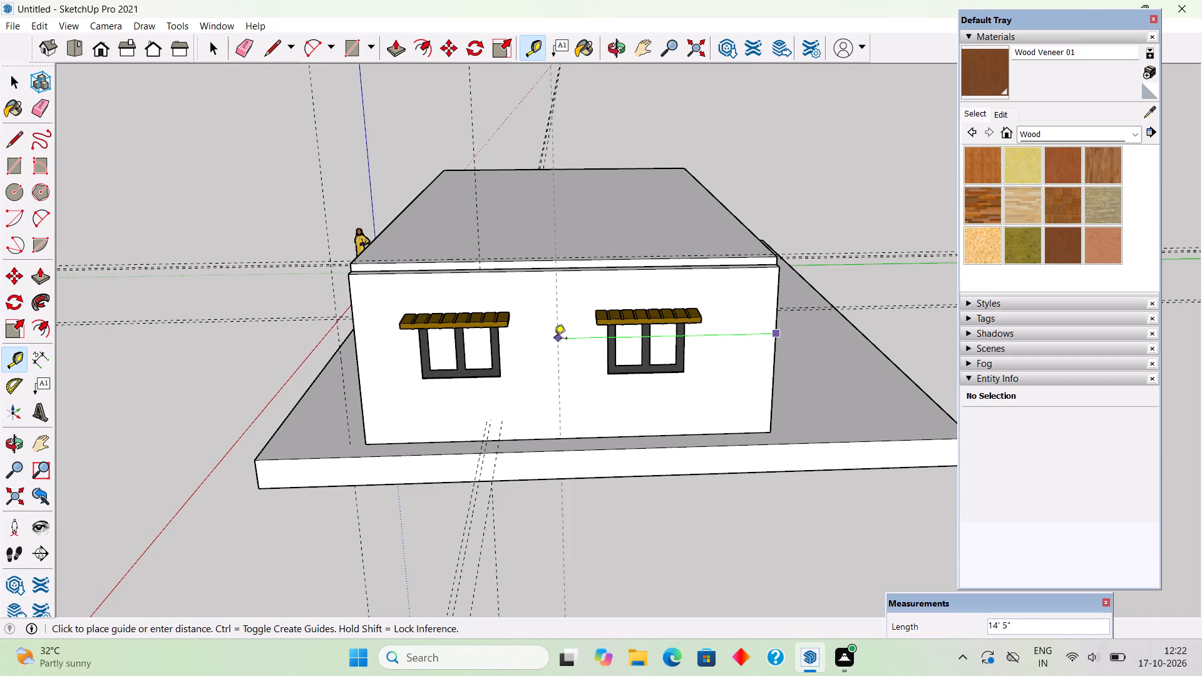
left_click(566, 438)
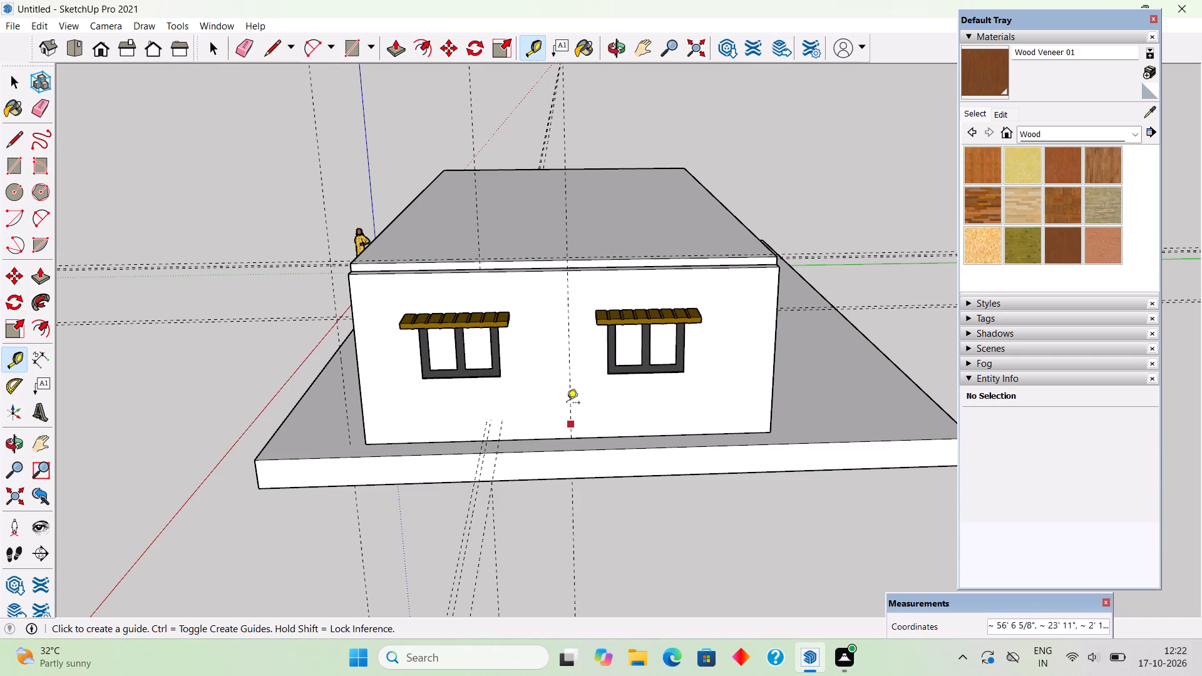
Place a guide across the roof slab 13' 6" in from its rear long edge, aligned with the end wall's middle guide.
middle_click_drag(570, 359, 548, 531)
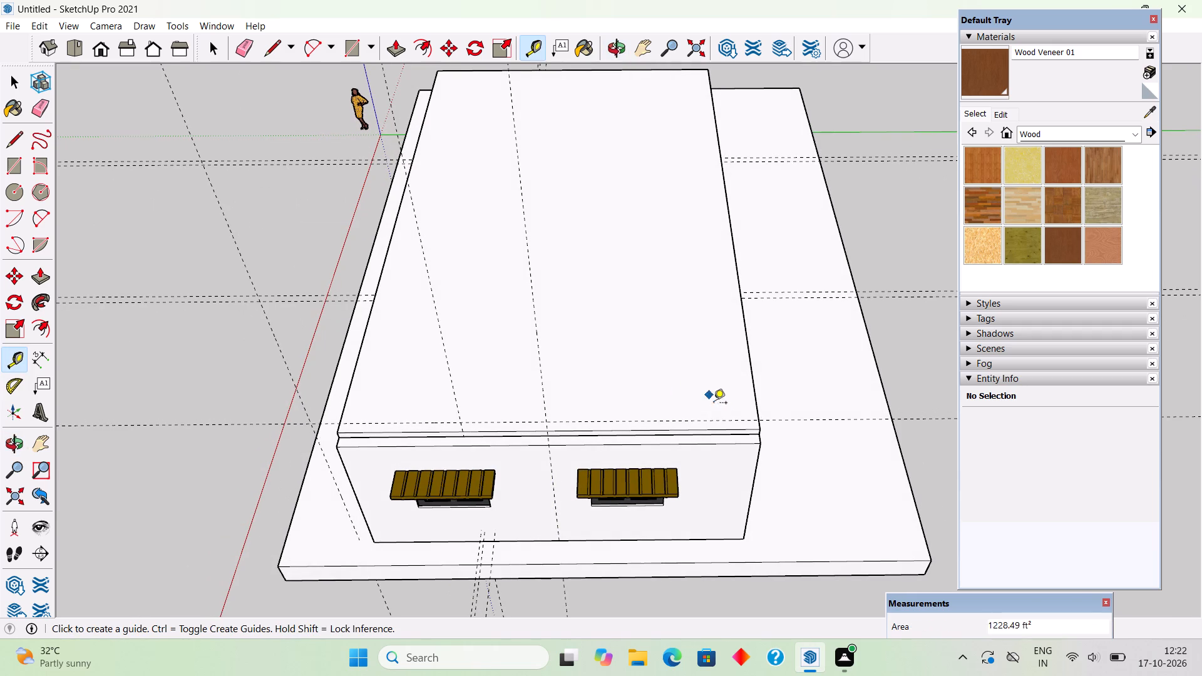
scroll(758, 422, "up", 7)
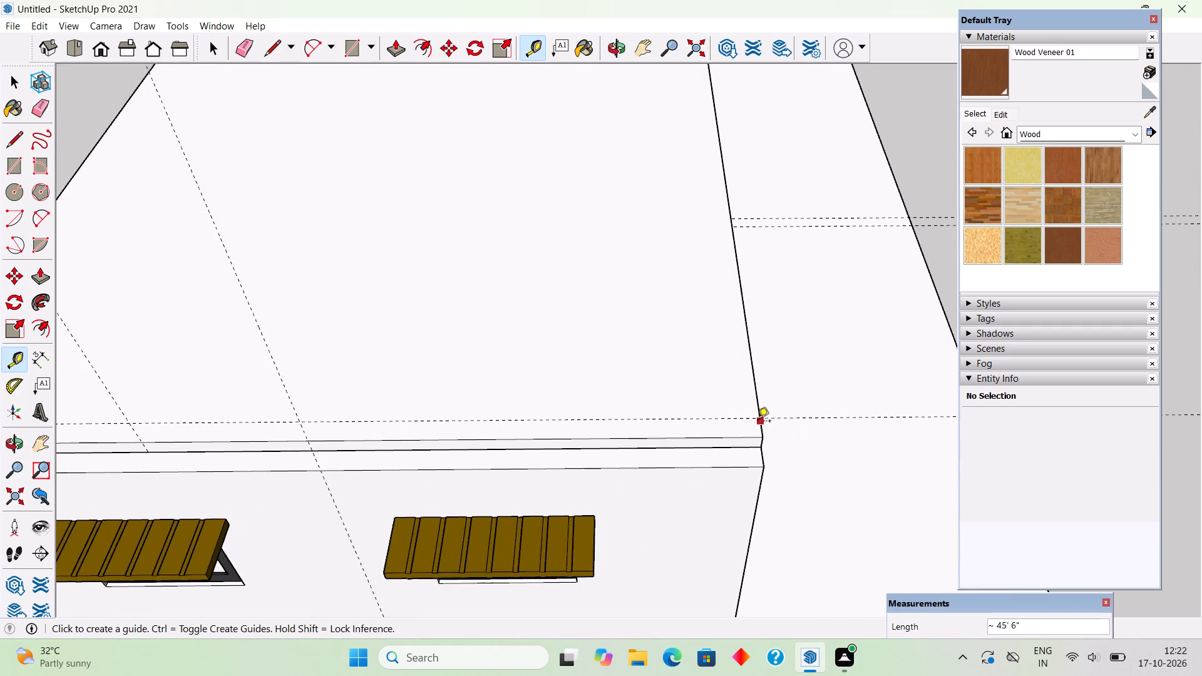
scroll(755, 424, "up", 3)
left_click(767, 423)
scroll(631, 387, "down", 3)
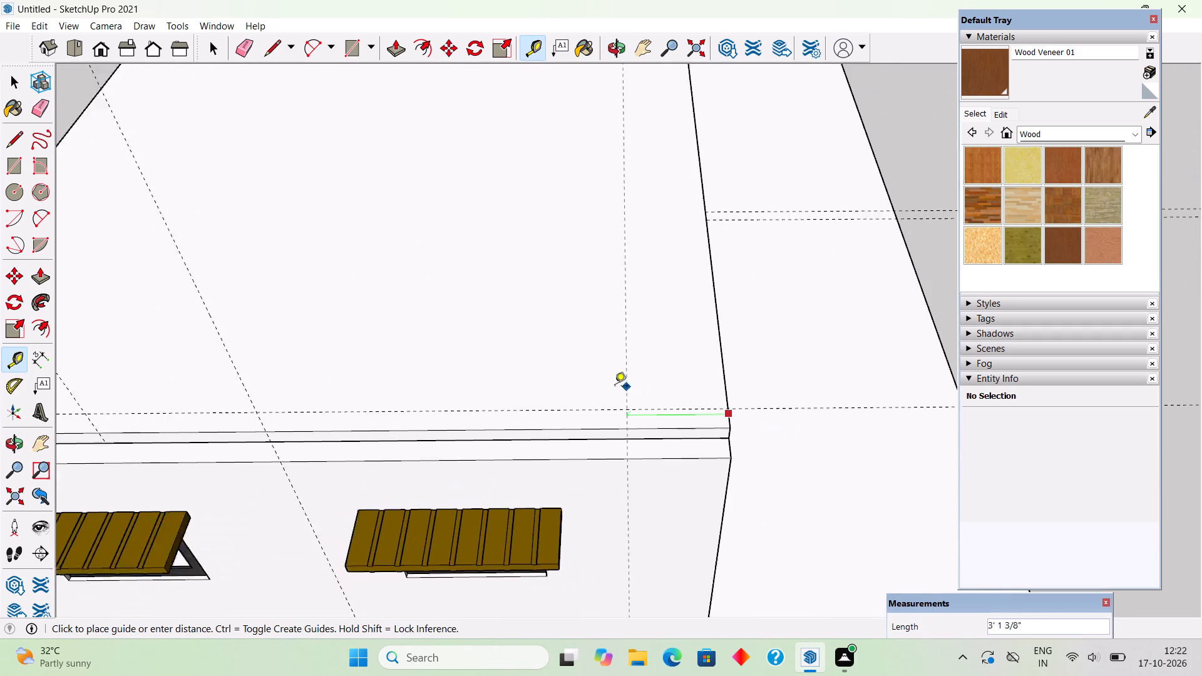
scroll(615, 387, "down", 1)
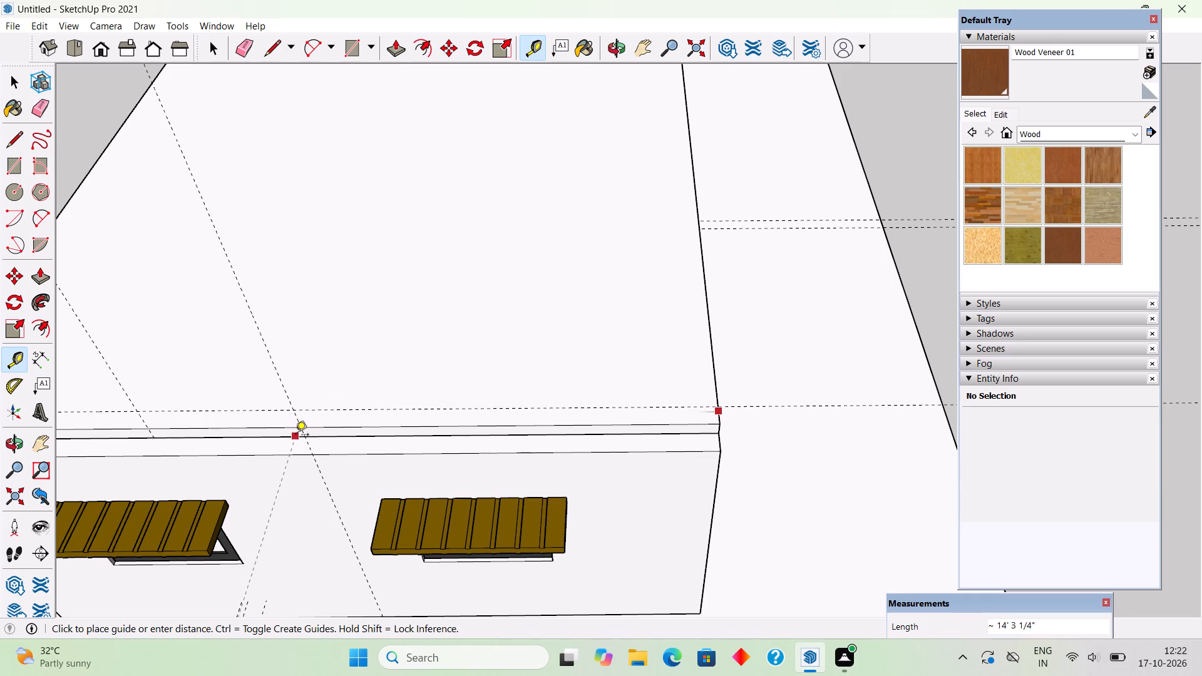
middle_click_drag(297, 428, 585, 420)
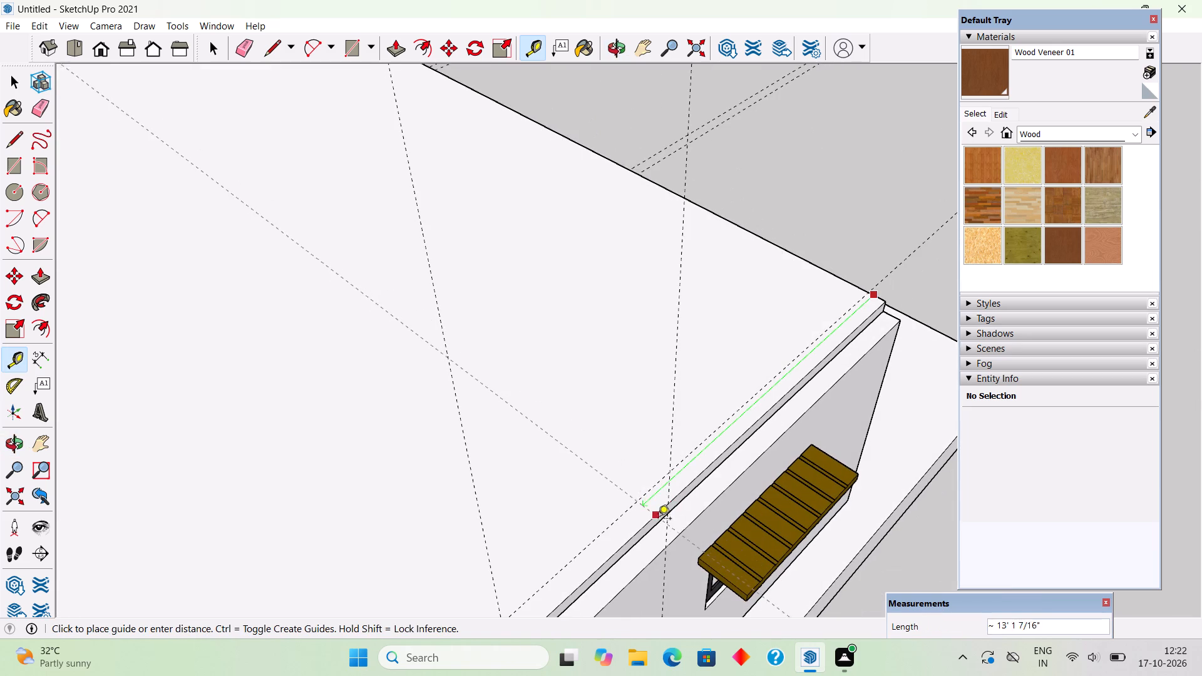
middle_click_drag(673, 504, 870, 406)
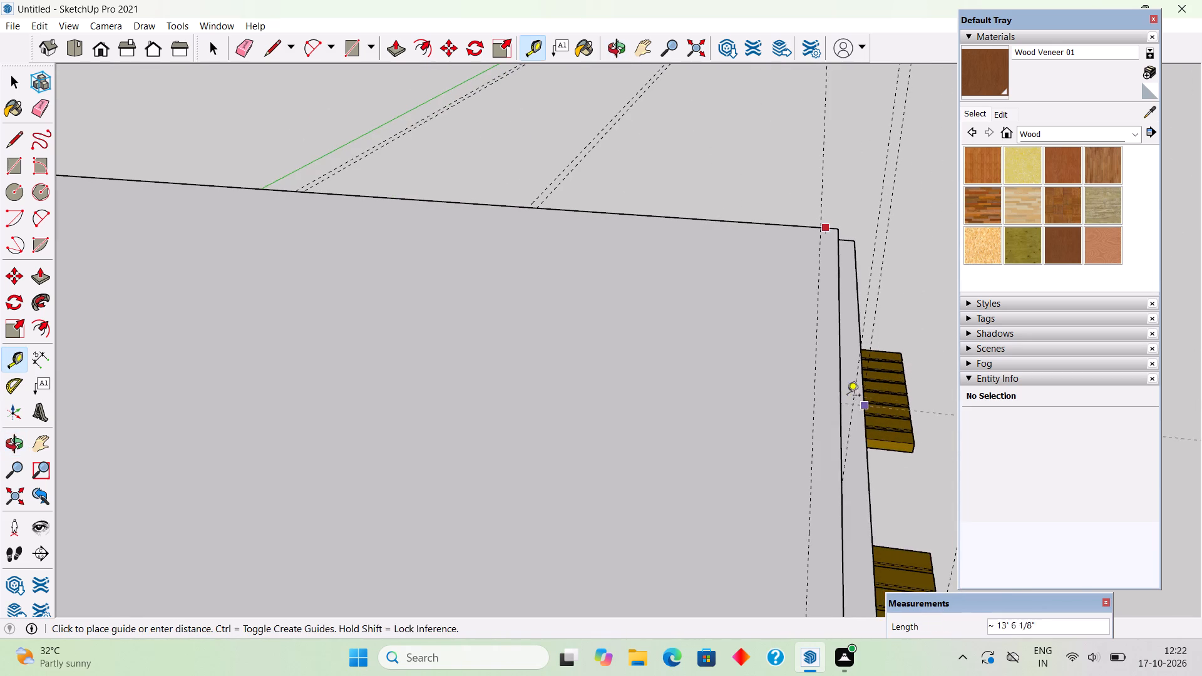
middle_click_drag(839, 377, 588, 354)
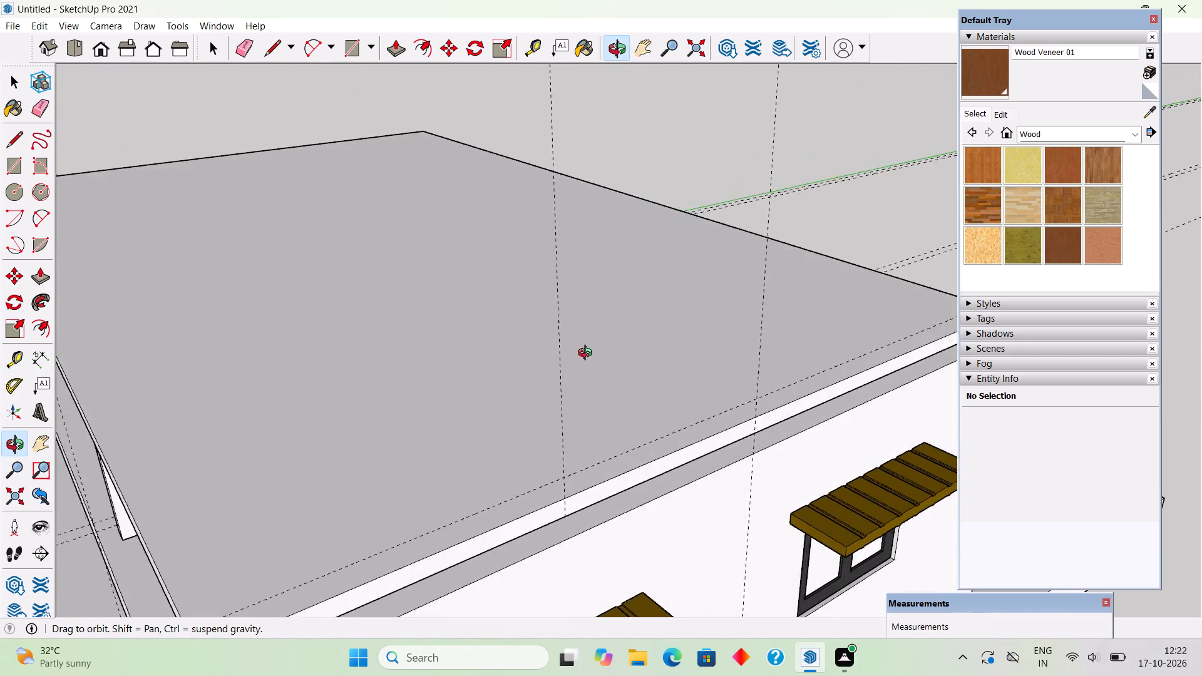
middle_click_drag(588, 354, 488, 341)
scroll(481, 336, "down", 3)
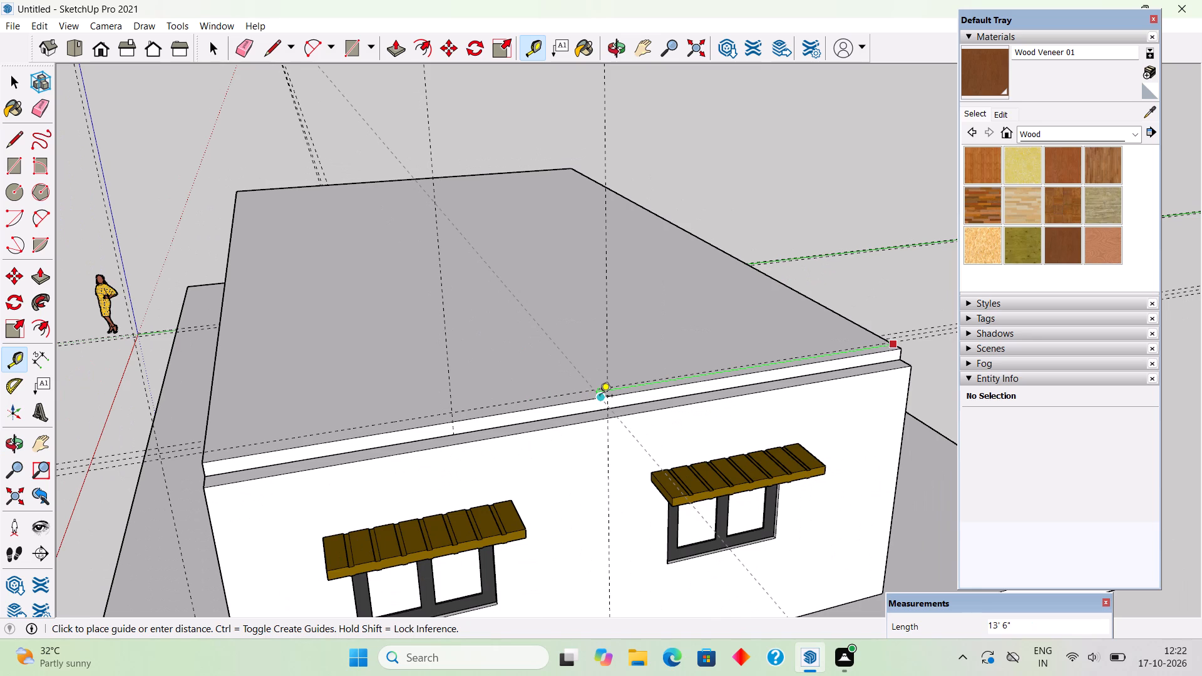
left_click(600, 397)
scroll(736, 381, "down", 5)
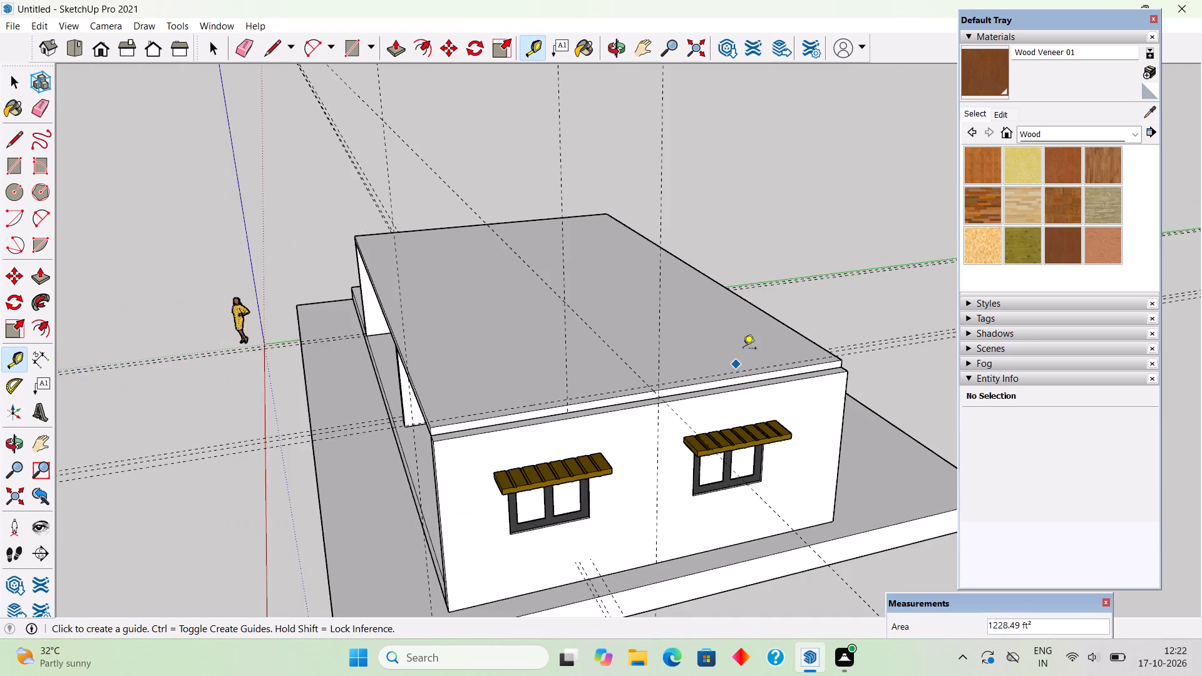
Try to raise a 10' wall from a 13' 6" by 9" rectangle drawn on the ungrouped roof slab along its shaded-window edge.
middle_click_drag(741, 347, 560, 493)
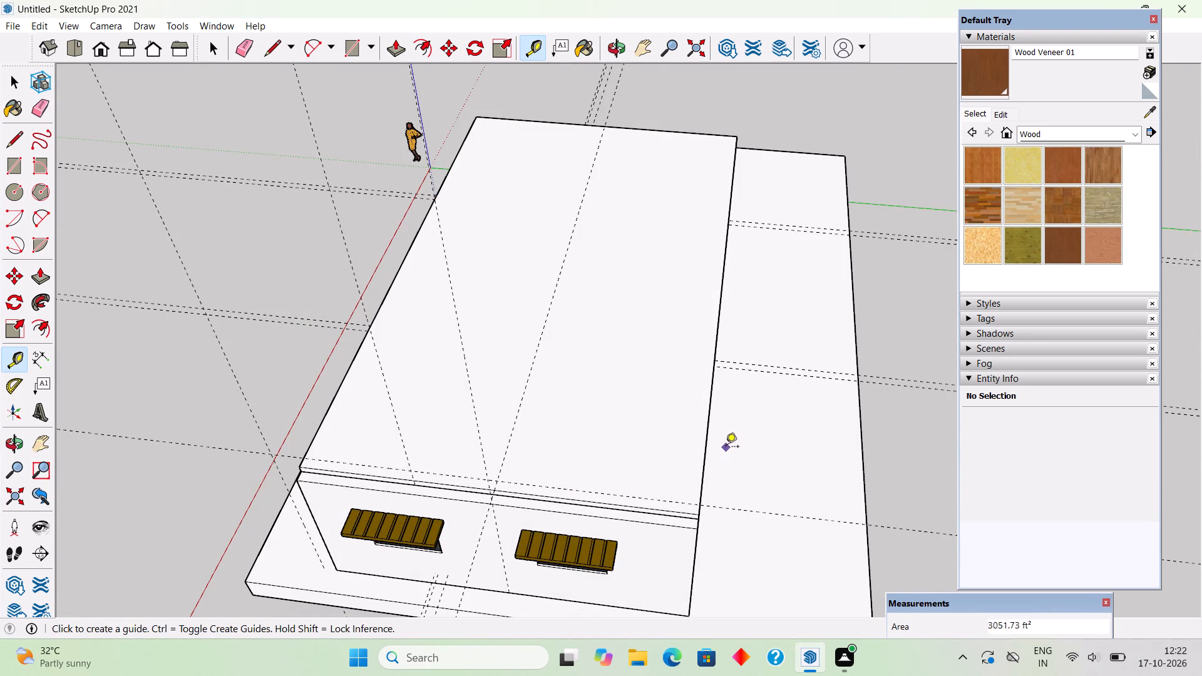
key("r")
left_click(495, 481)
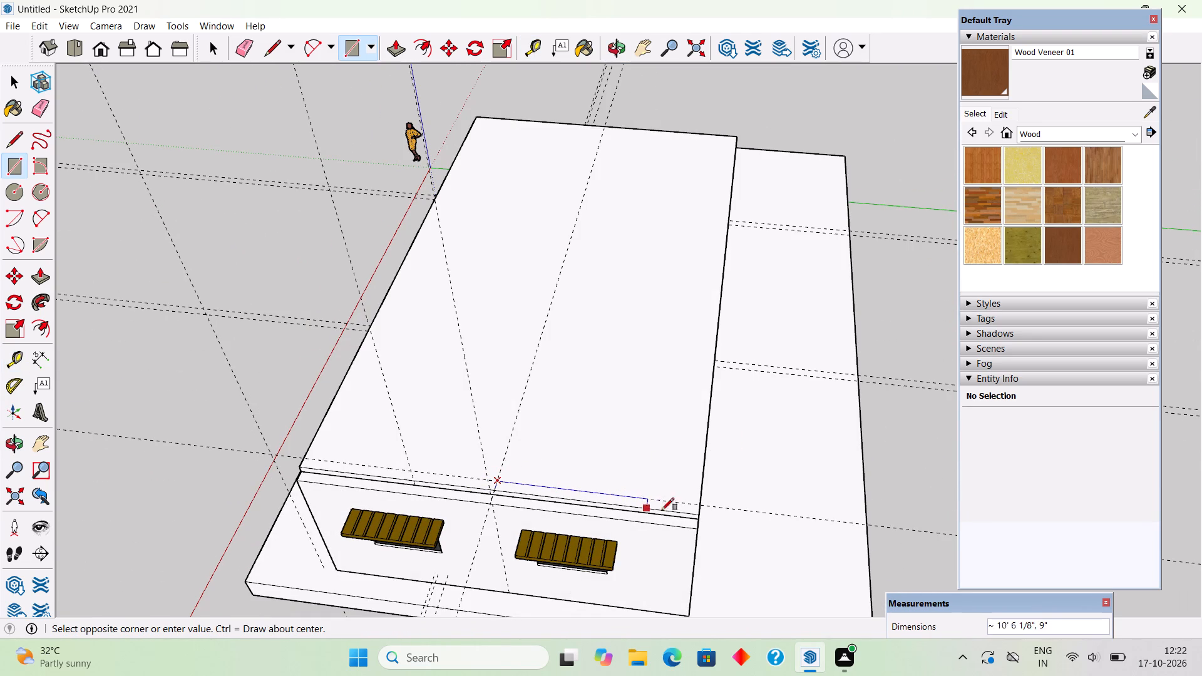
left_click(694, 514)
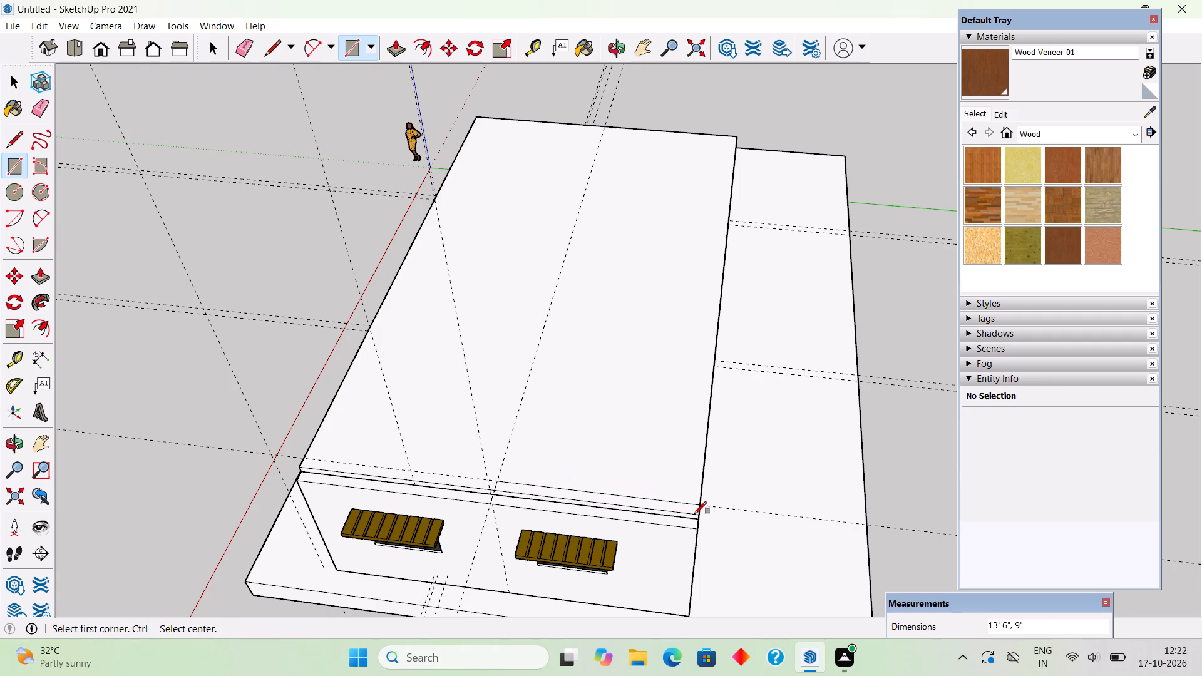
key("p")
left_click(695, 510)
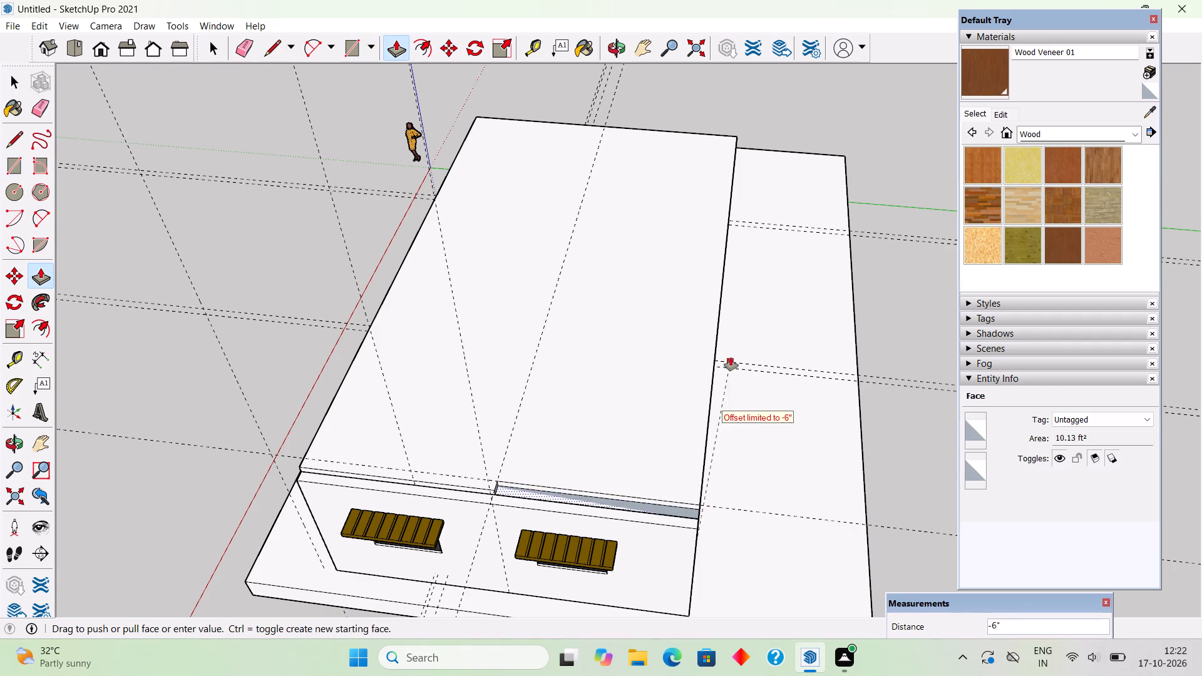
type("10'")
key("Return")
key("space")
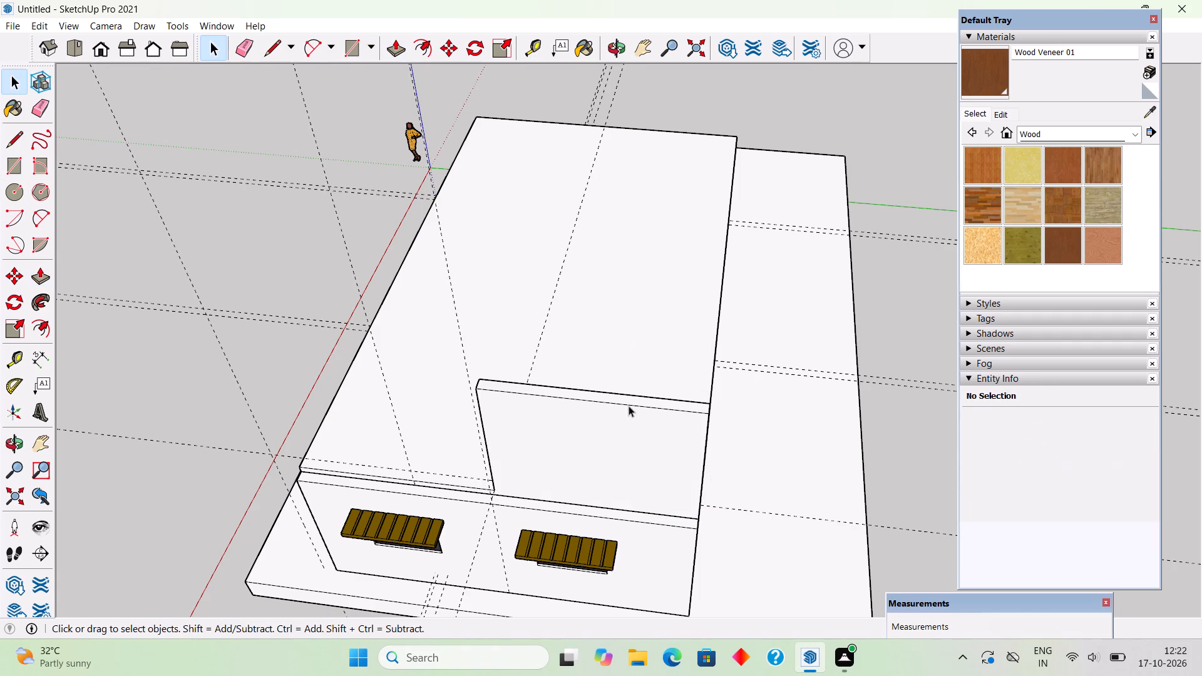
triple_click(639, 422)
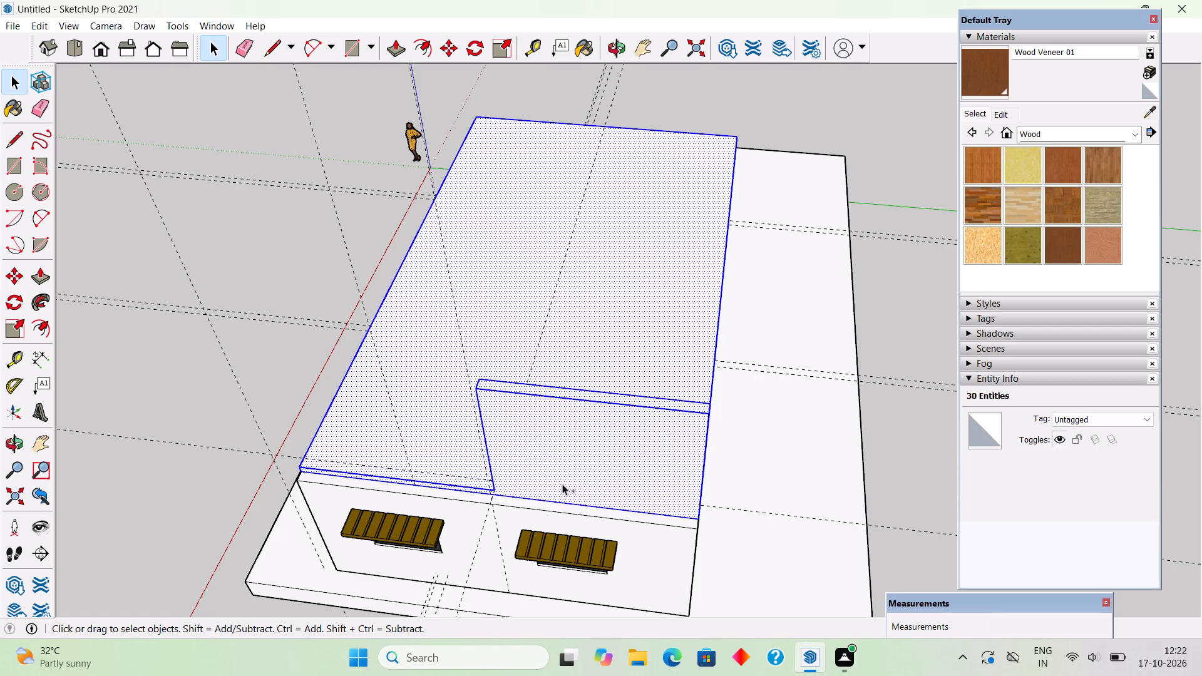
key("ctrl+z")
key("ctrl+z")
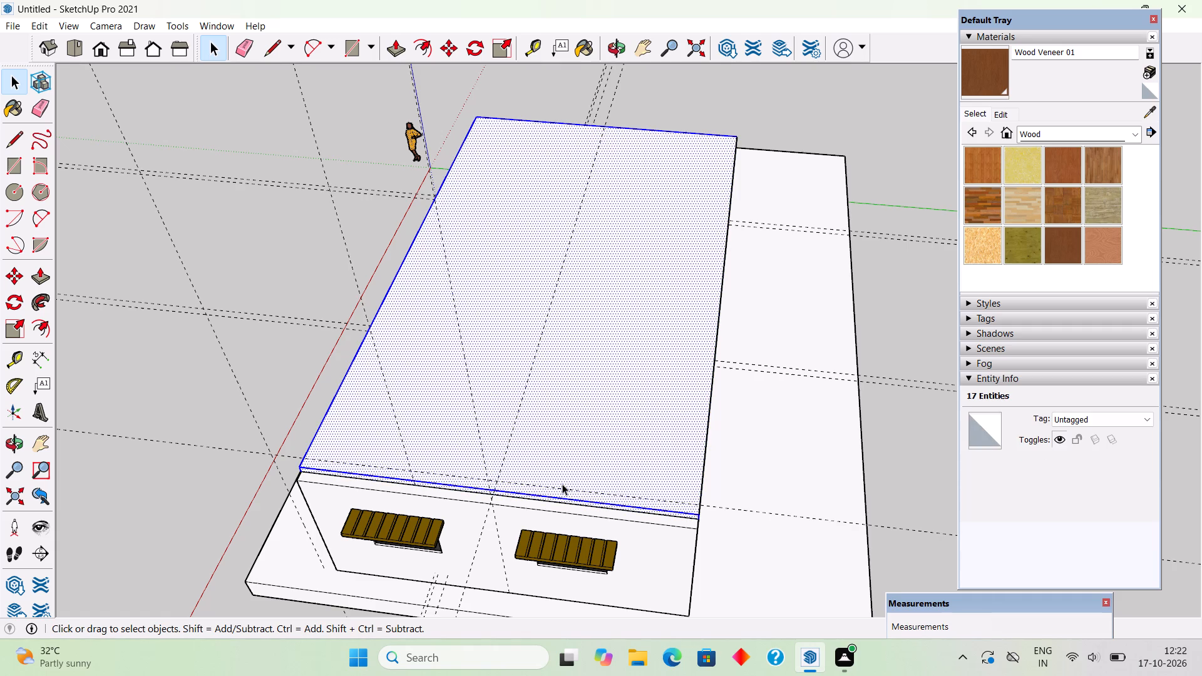
Make the whole roof slab a group.
key("space")
left_click(922, 451)
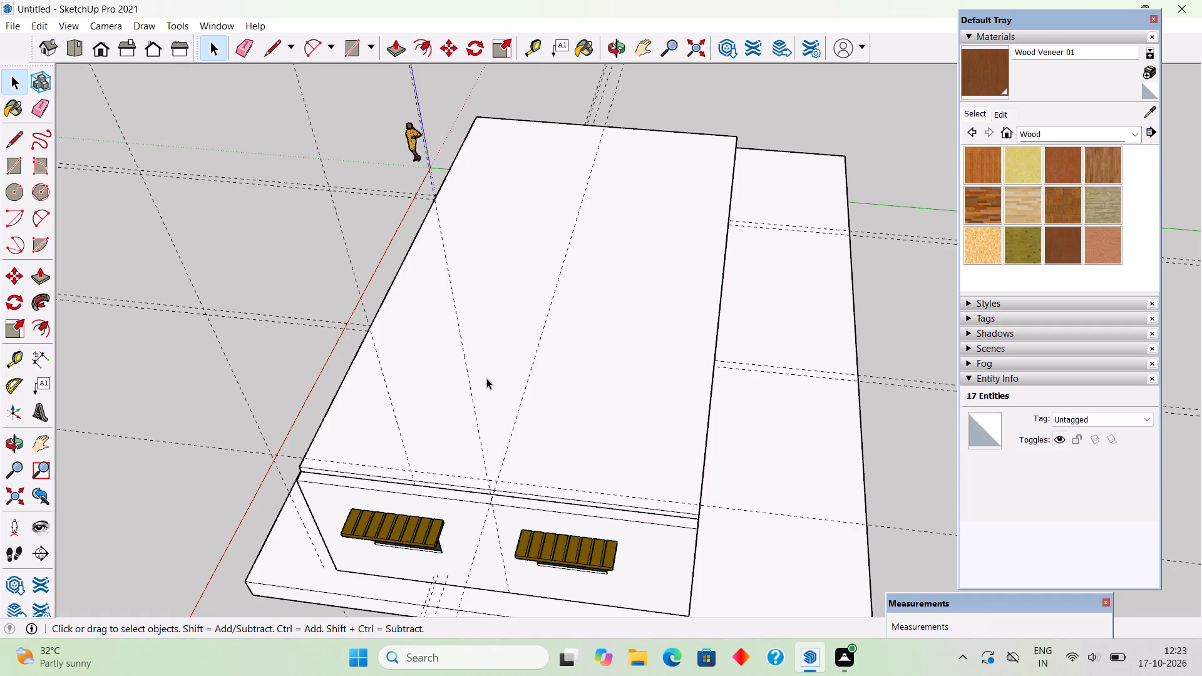
triple_click(486, 378)
right_click(486, 378)
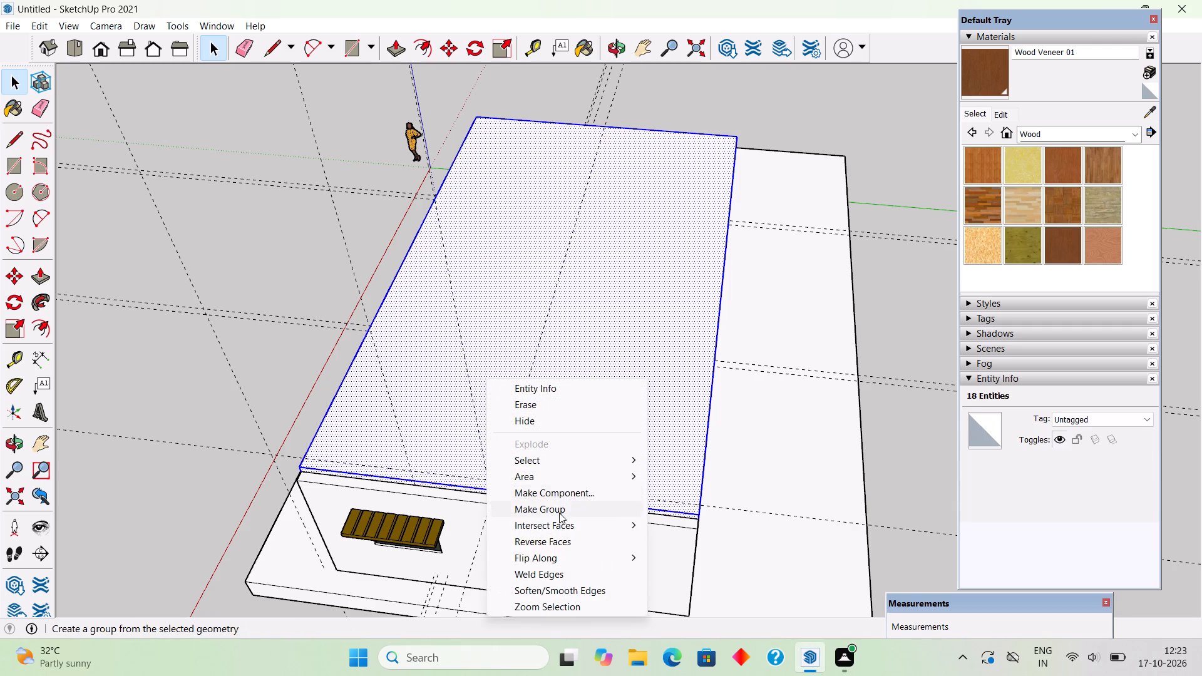
left_click(559, 512)
left_click(874, 451)
Draw a 9" by 13' 6" rectangle on the grouped roof slab from the guide intersection to its rear corner and extrude it 10' upward.
middle_click_drag(470, 462, 466, 516)
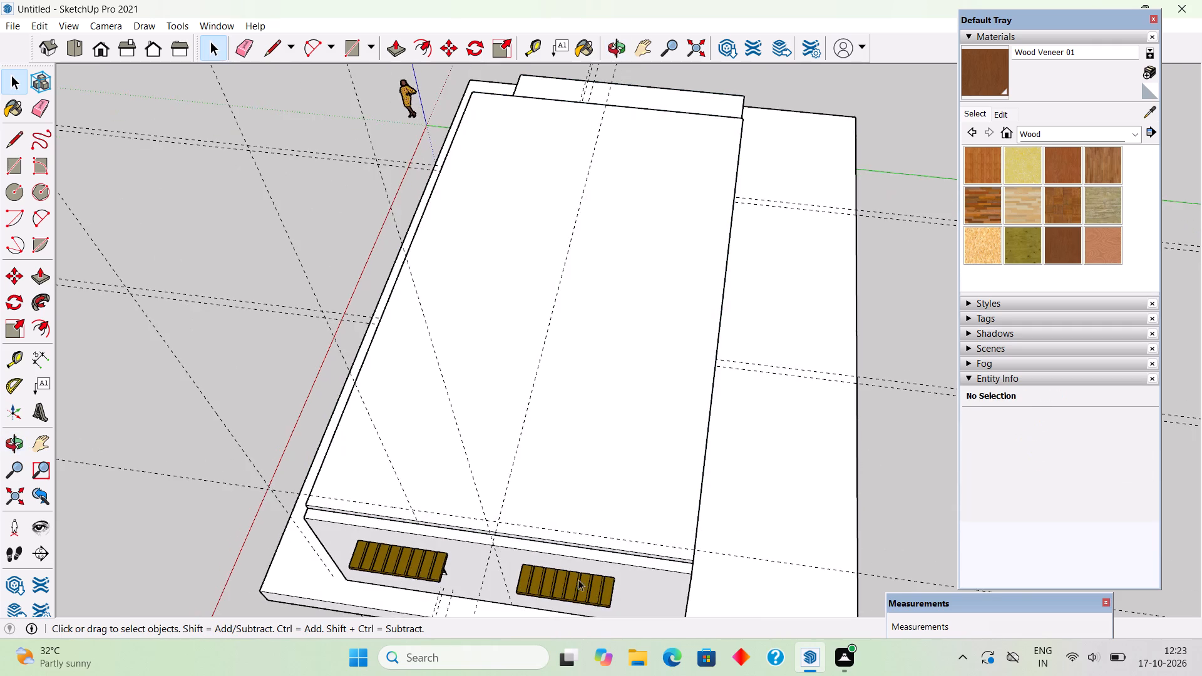
scroll(607, 584, "up", 8)
key("r")
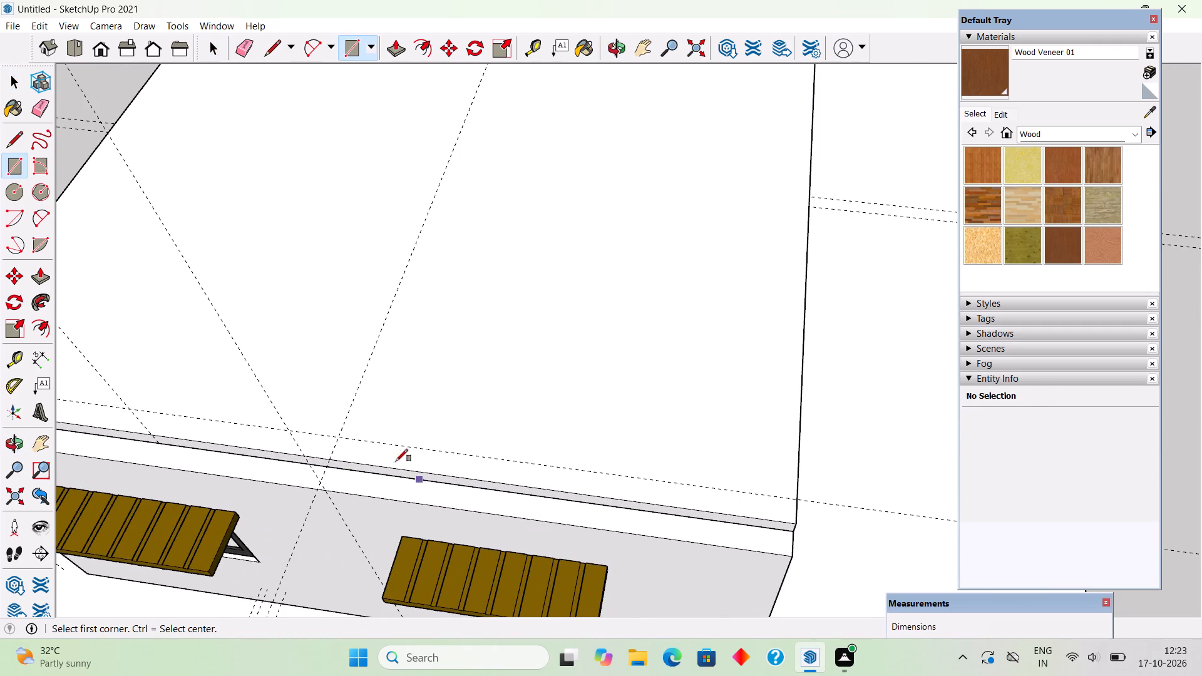
left_click(342, 437)
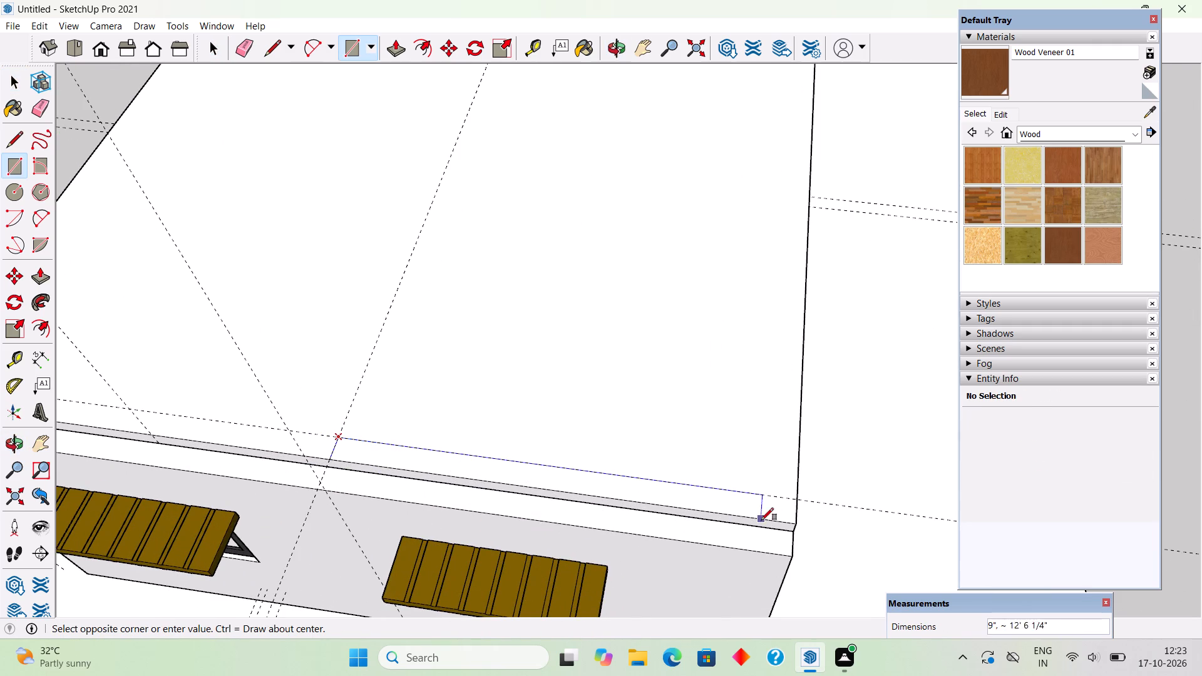
left_click(794, 521)
key("p")
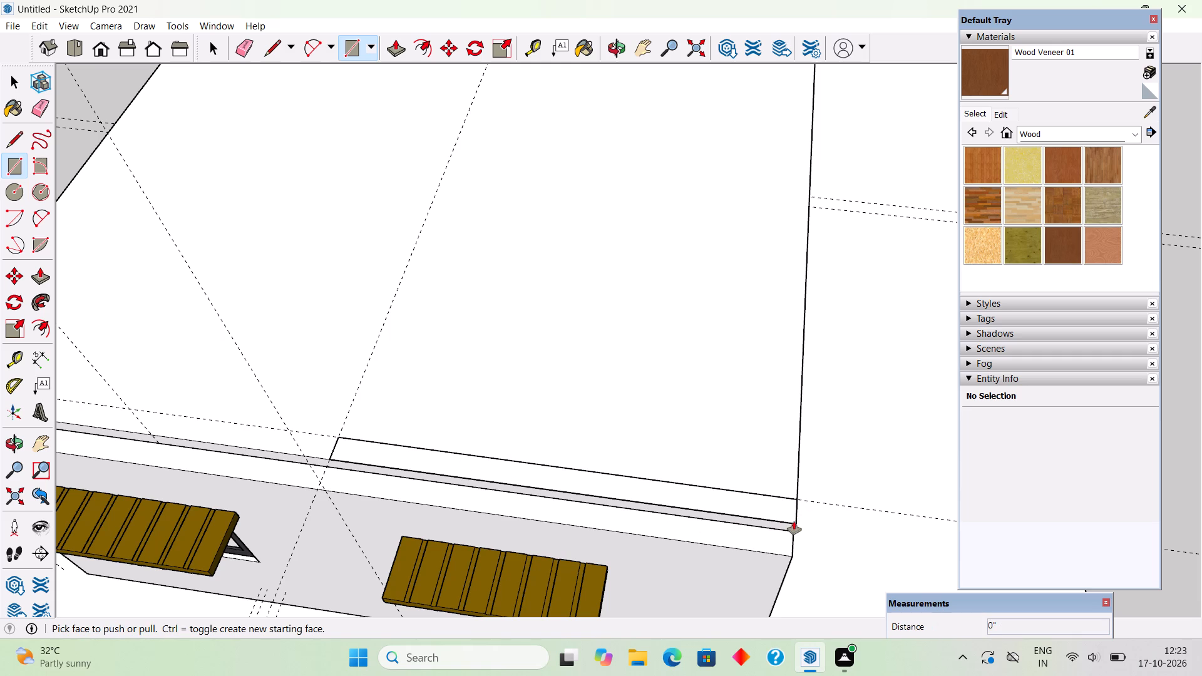
left_click(793, 516)
type("10'")
key("Return")
Make the new upper wall on the roof slab a separate group and deselect it.
key("space")
triple_click(746, 450)
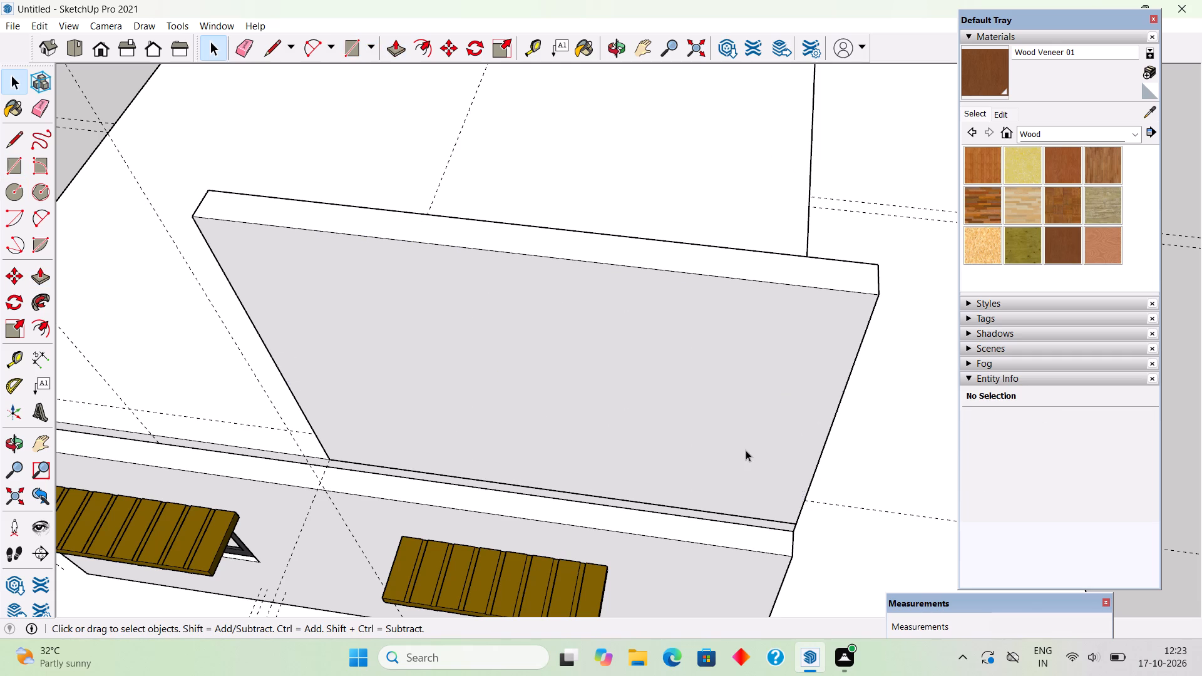
right_click(746, 450)
scroll(746, 451, "up", 1)
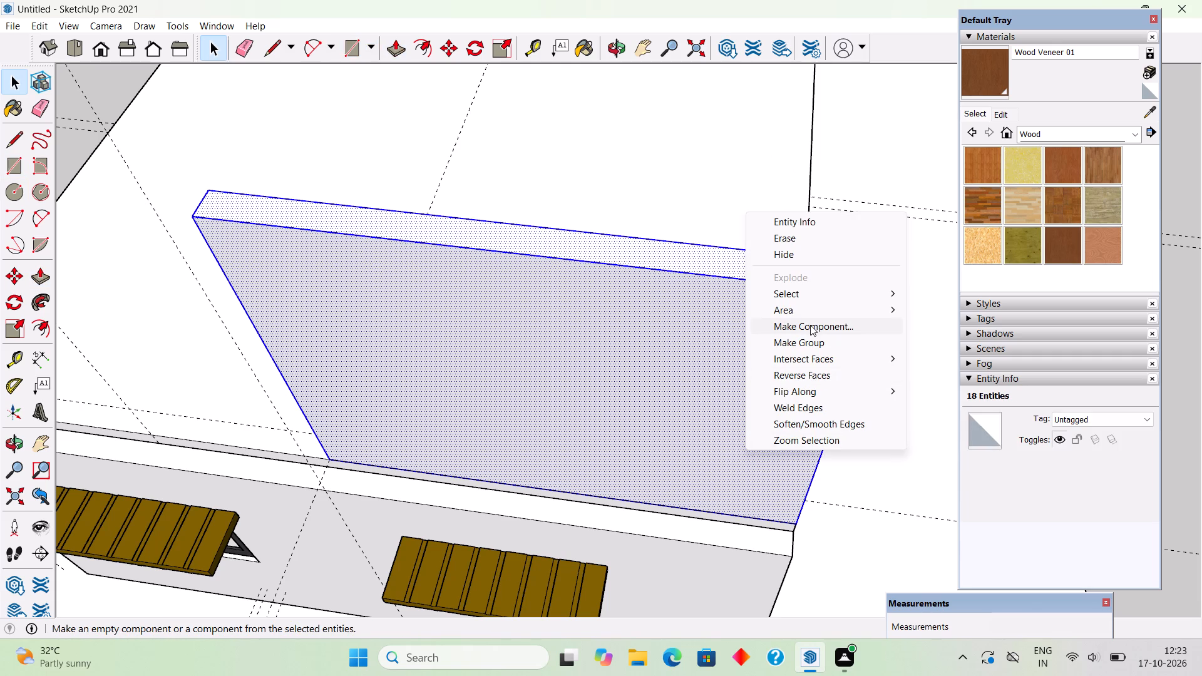
left_click(813, 342)
scroll(813, 342, "down", 11)
middle_click_drag(779, 416, 759, 243)
scroll(759, 243, "down", 3)
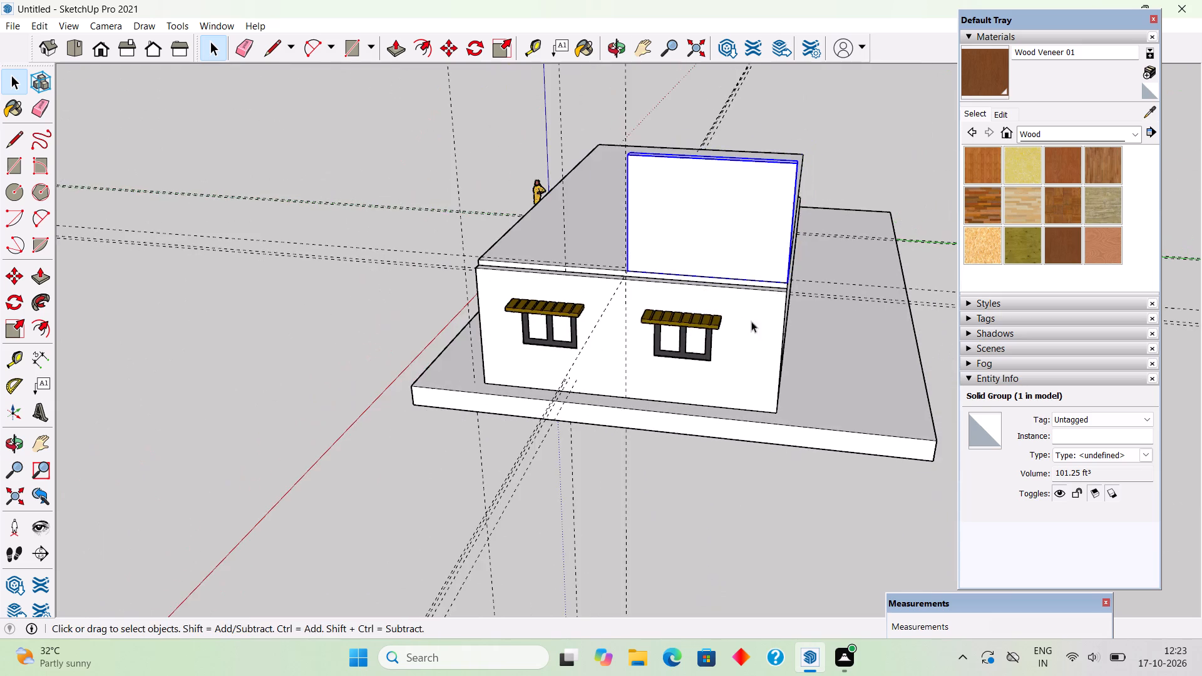
middle_click_drag(748, 455, 841, 356)
scroll(841, 357, "down", 1)
left_click(845, 441)
Paint the panes of both shaded windows on the end wall with Translucent Glass Gray from the Glass and Mirrors materials.
middle_click_drag(808, 420, 868, 513)
middle_click_drag(801, 490, 631, 451)
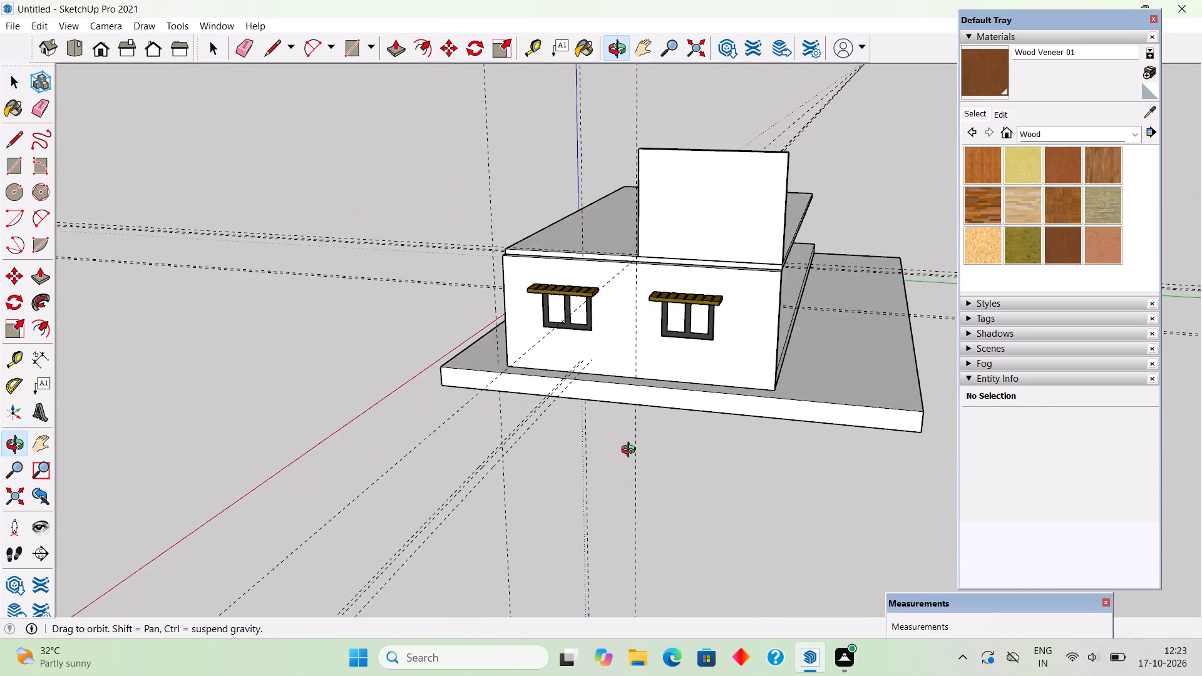
middle_click_drag(631, 451, 645, 453)
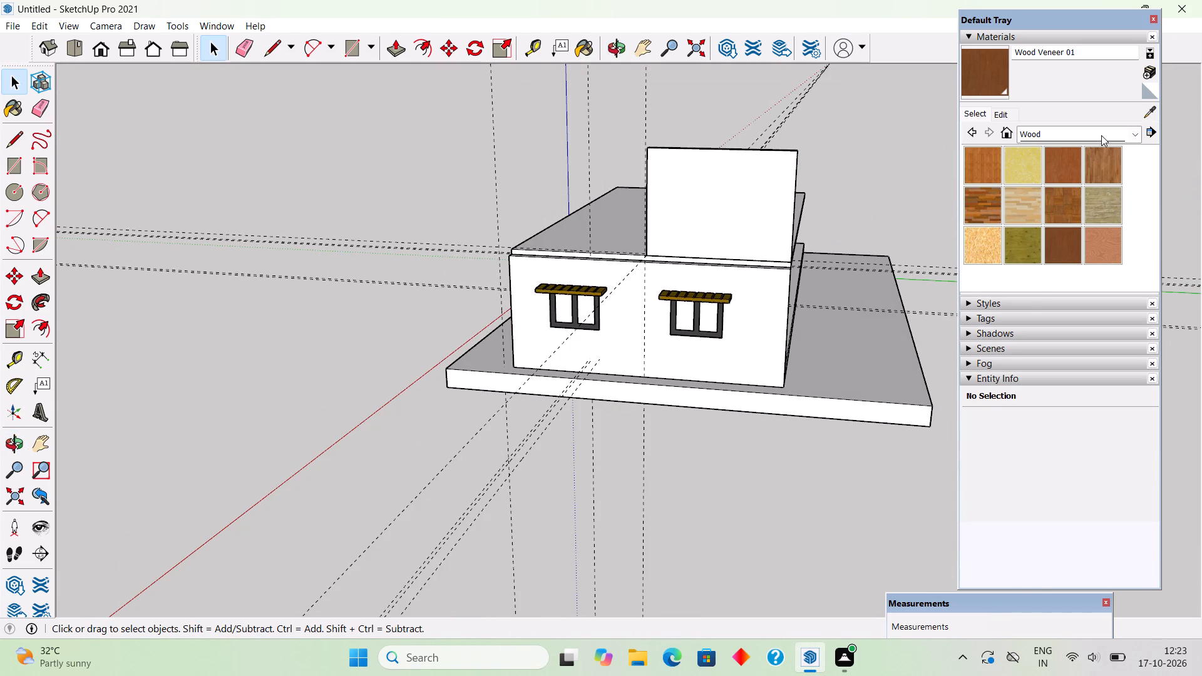
left_click(1101, 135)
left_click(1108, 214)
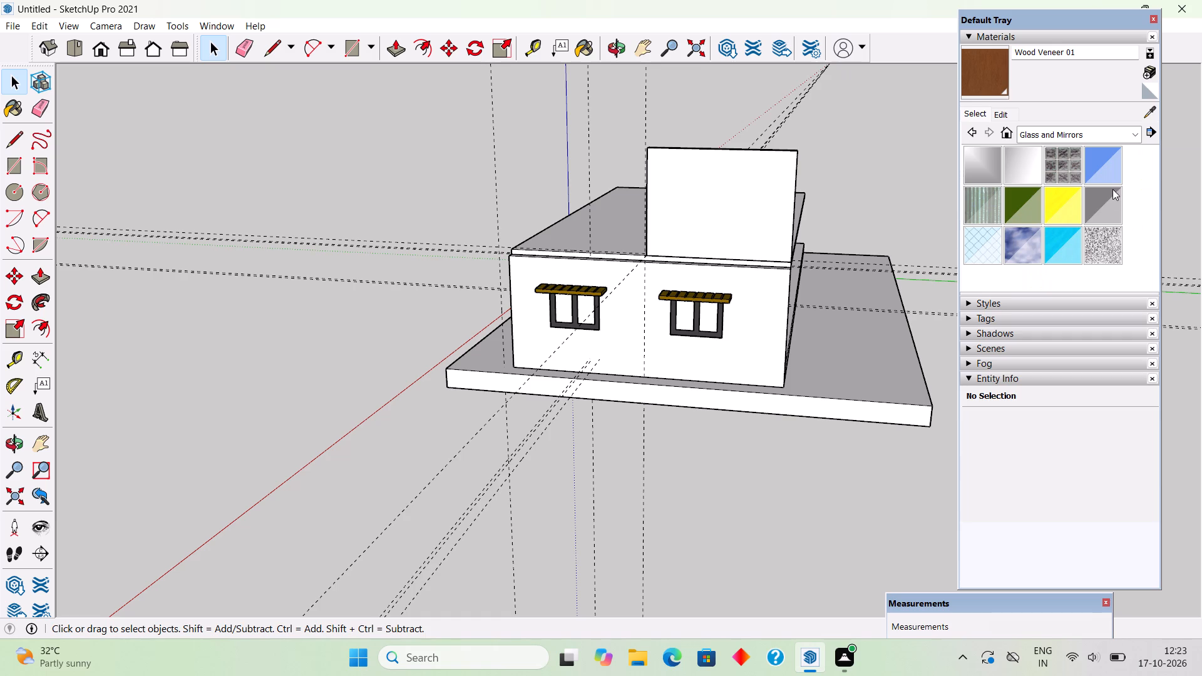
left_click(1112, 210)
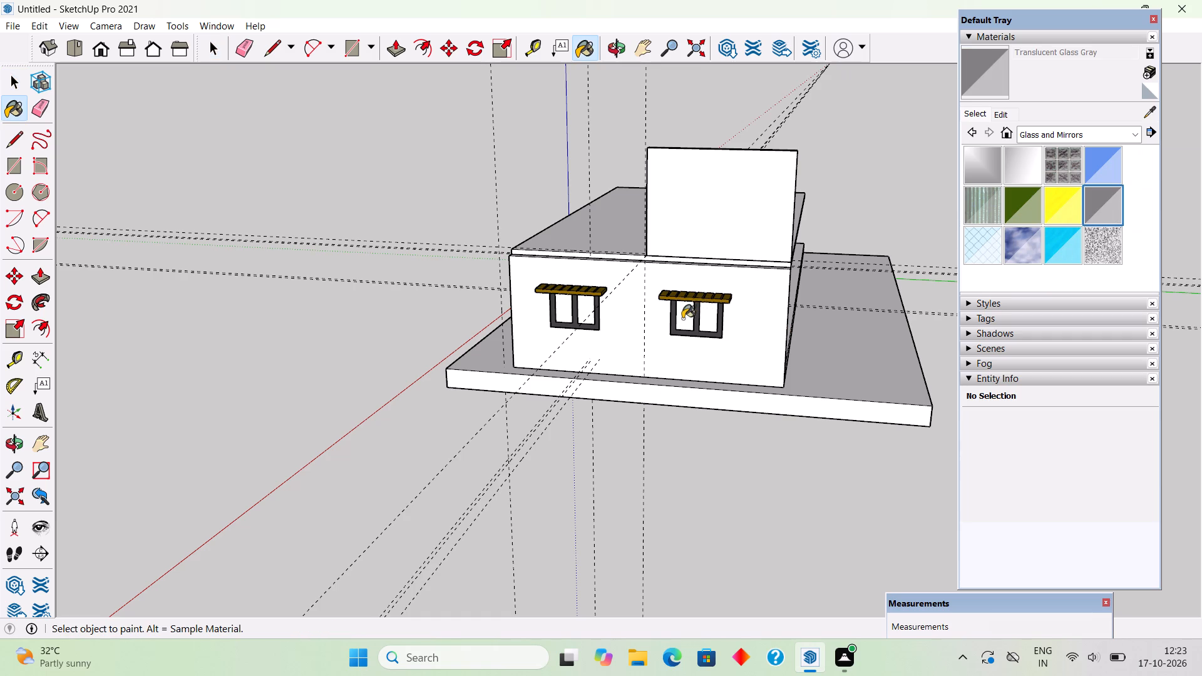
left_click(682, 319)
left_click(558, 307)
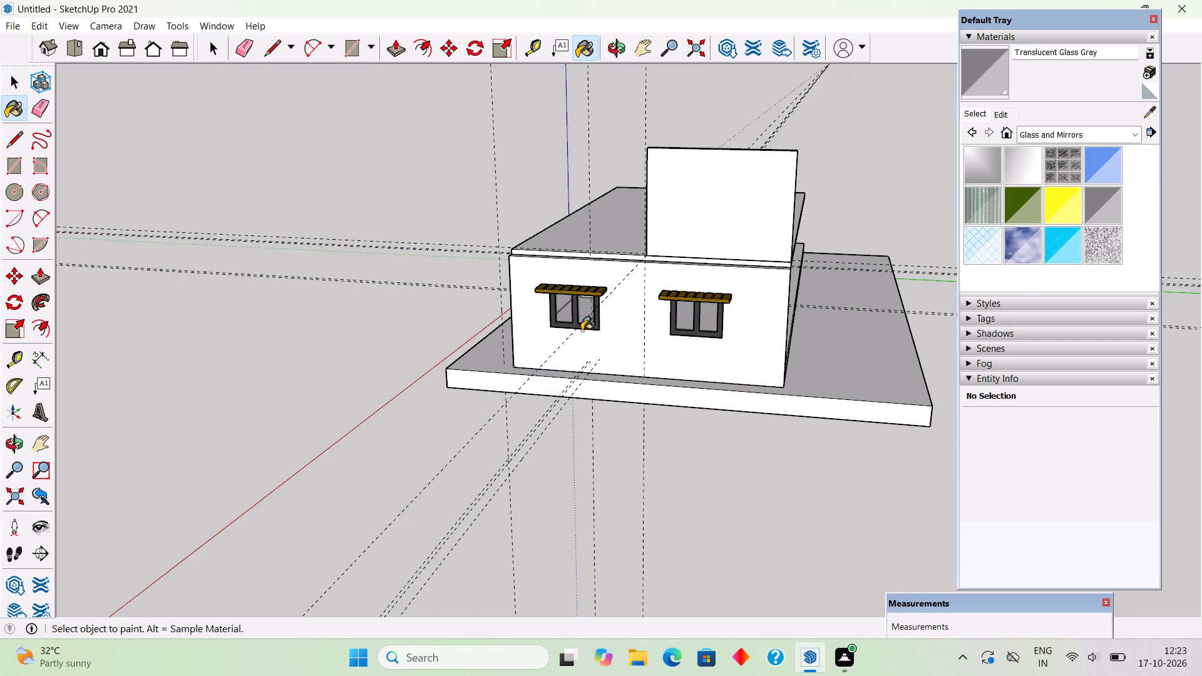
middle_click_drag(645, 376, 729, 372)
key("space")
Examine the glazed windows and the new upper wall on the shaded-window end of the building.
scroll(788, 224, "up", 5)
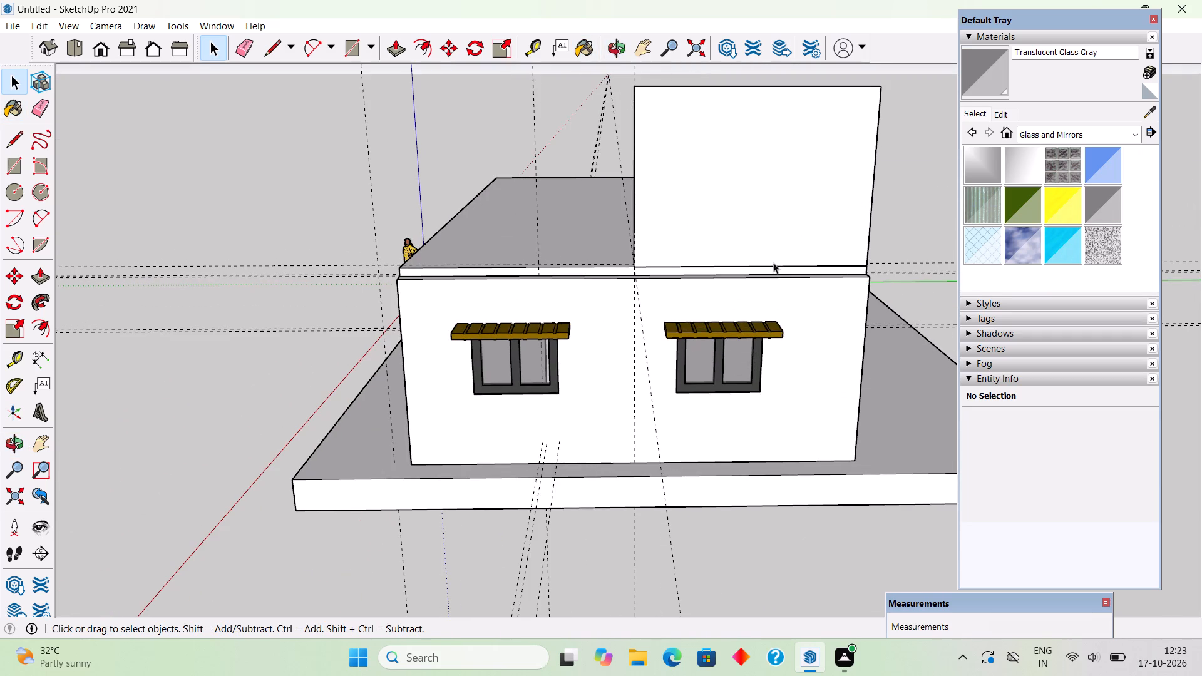
scroll(773, 263, "up", 1)
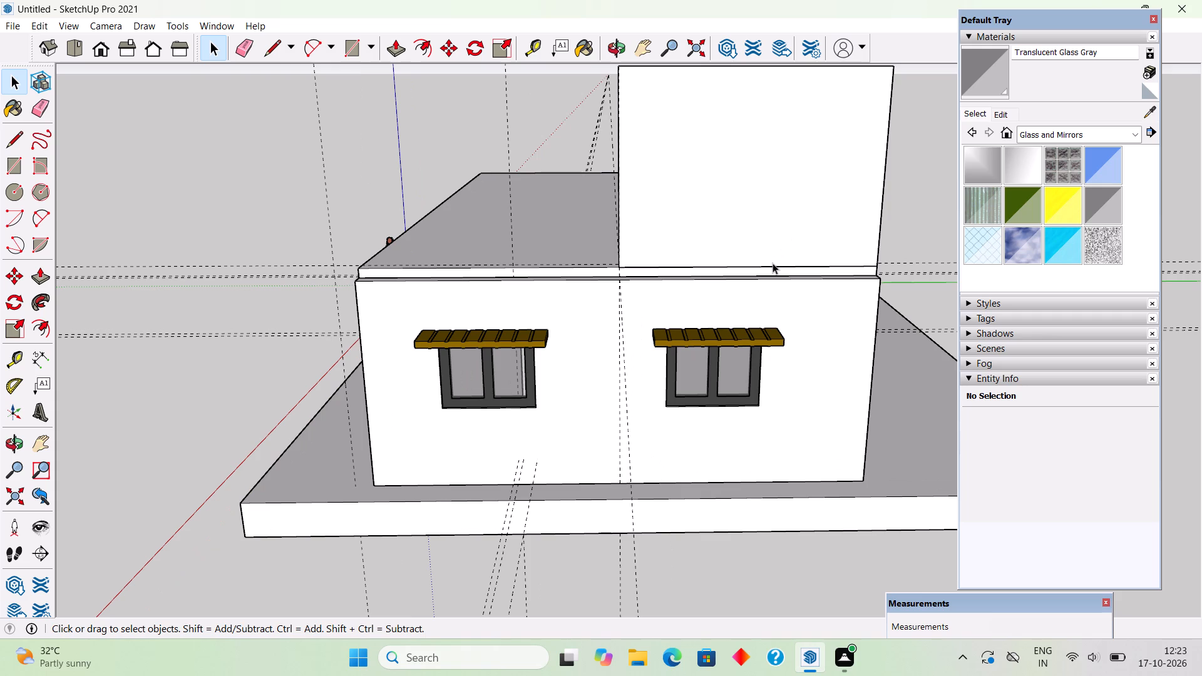
scroll(773, 263, "up", 1)
scroll(773, 263, "down", 5)
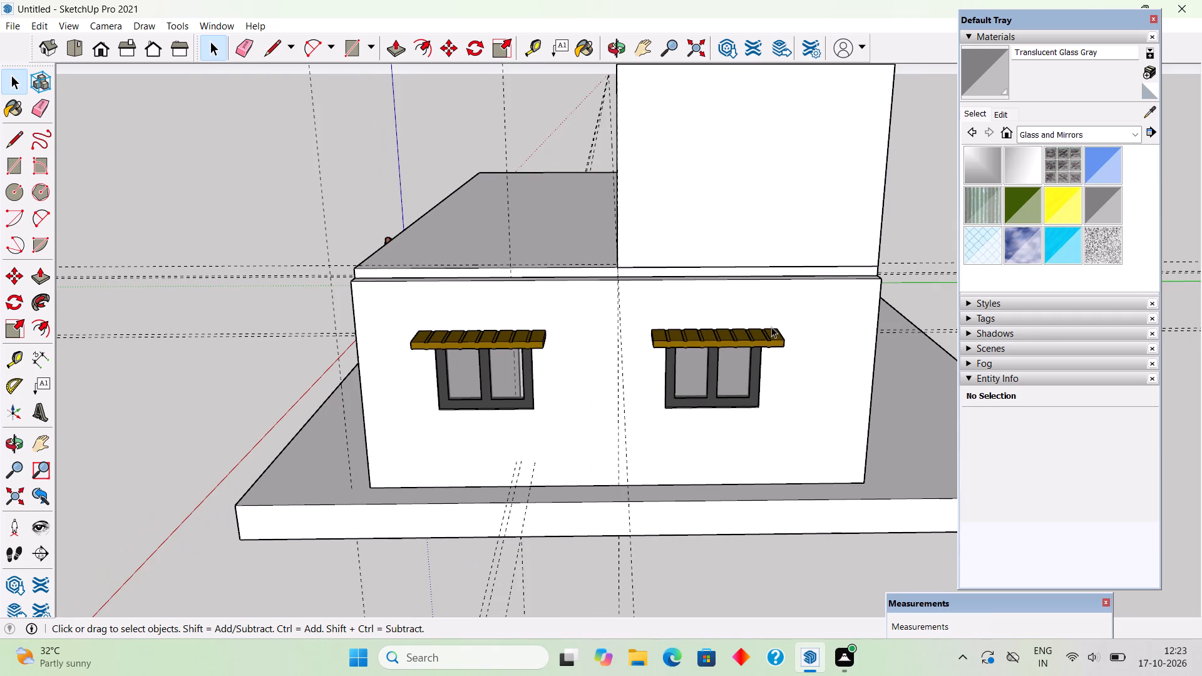
middle_click_drag(689, 336, 642, 332)
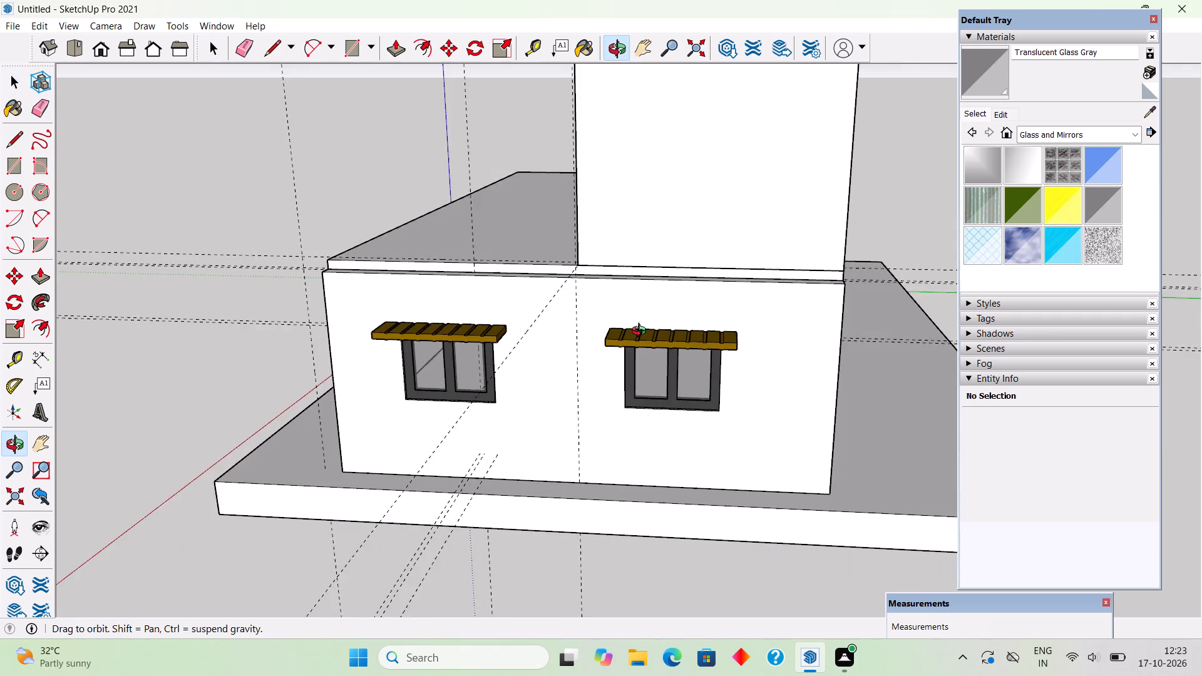
middle_click_drag(642, 332, 639, 353)
scroll(639, 353, "down", 3)
scroll(803, 372, "up", 4)
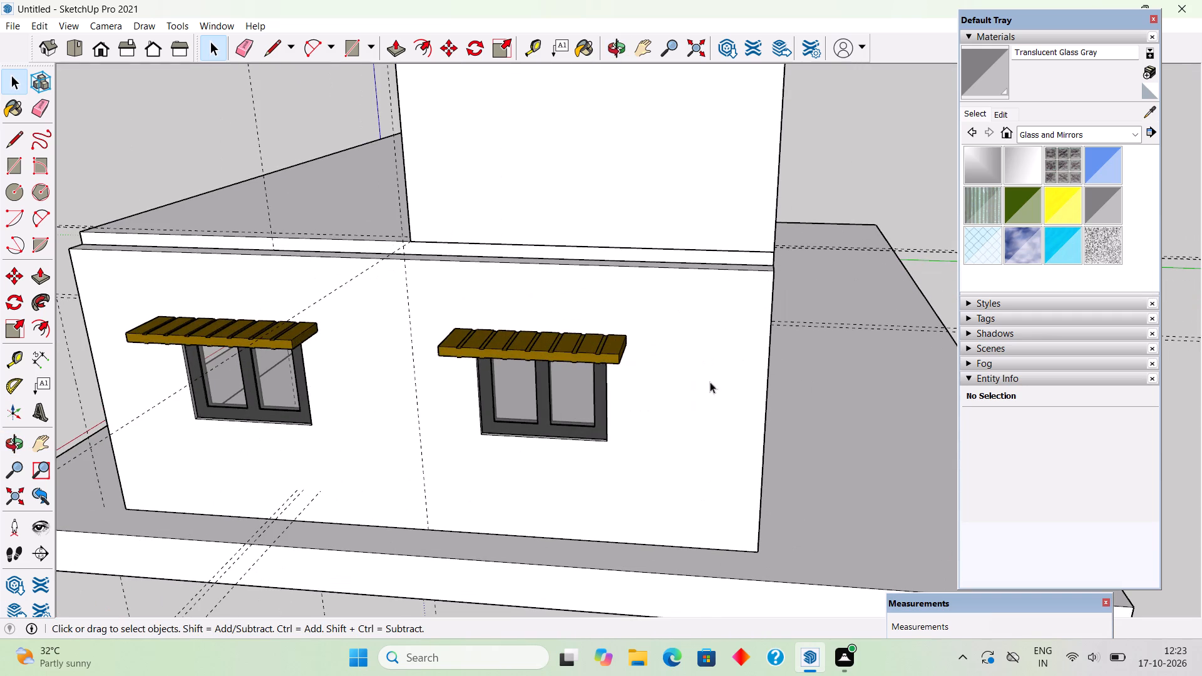
Extend the end face of the grouped roof slab 9" outward to align with the outer face of the shaded-window wall.
middle_click_drag(671, 369, 361, 325)
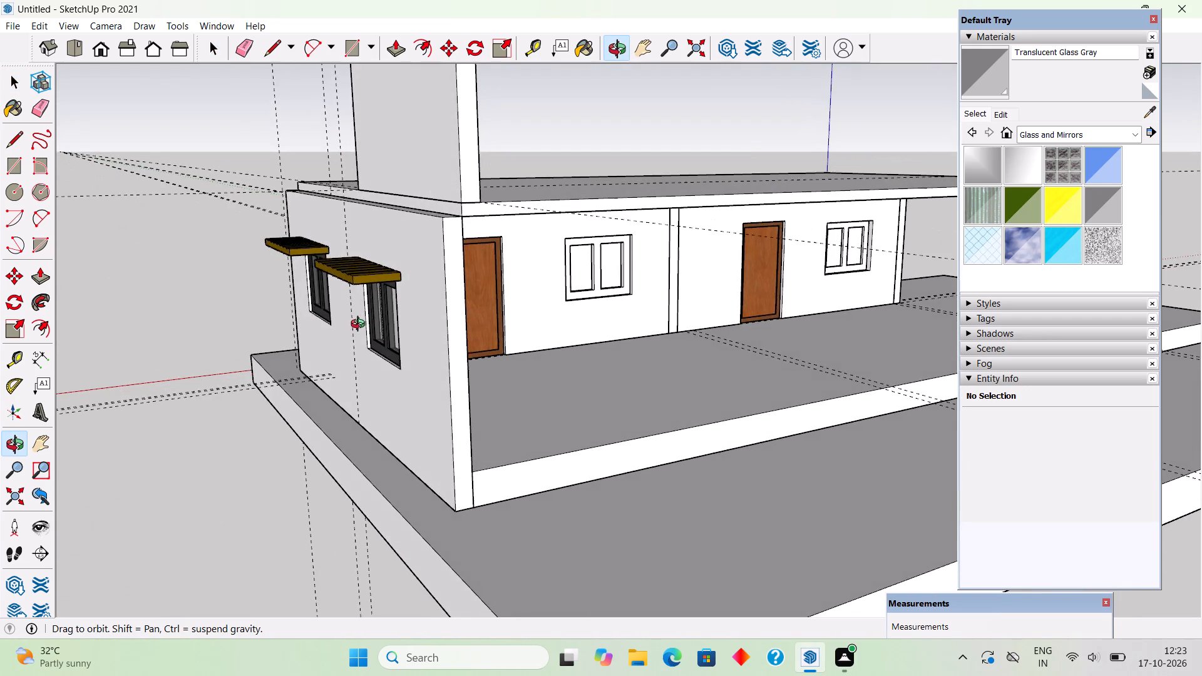
middle_click_drag(361, 325, 370, 377)
scroll(370, 377, "up", 3)
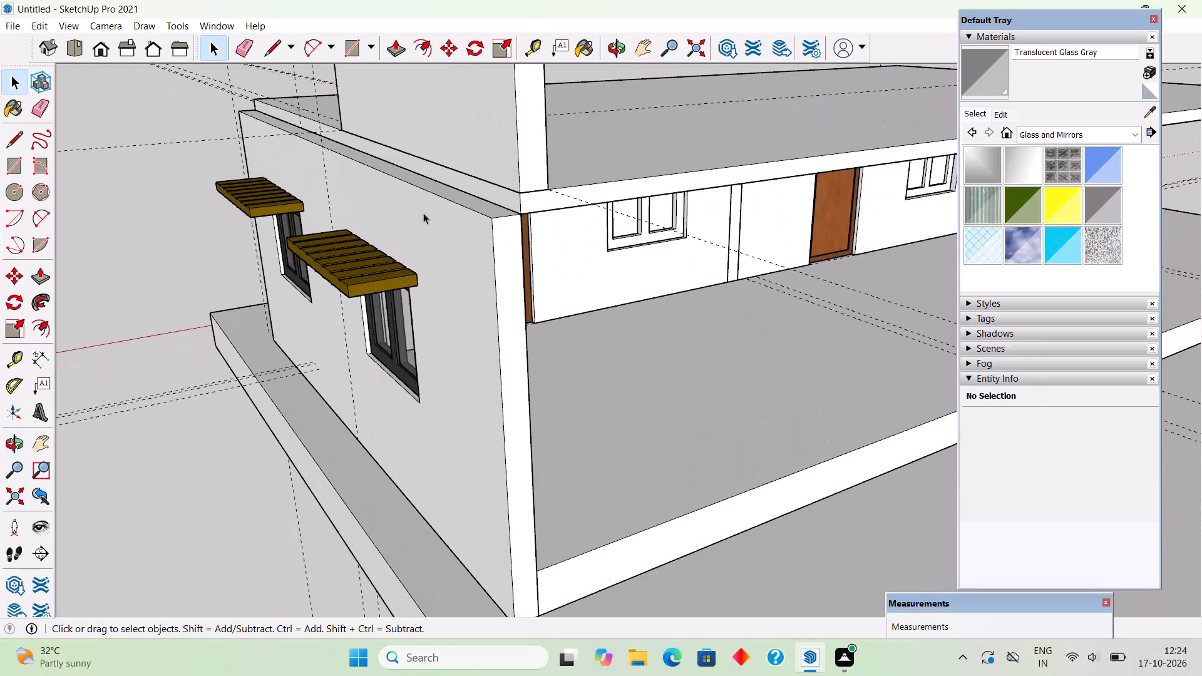
scroll(521, 193, "up", 1)
triple_click(509, 198)
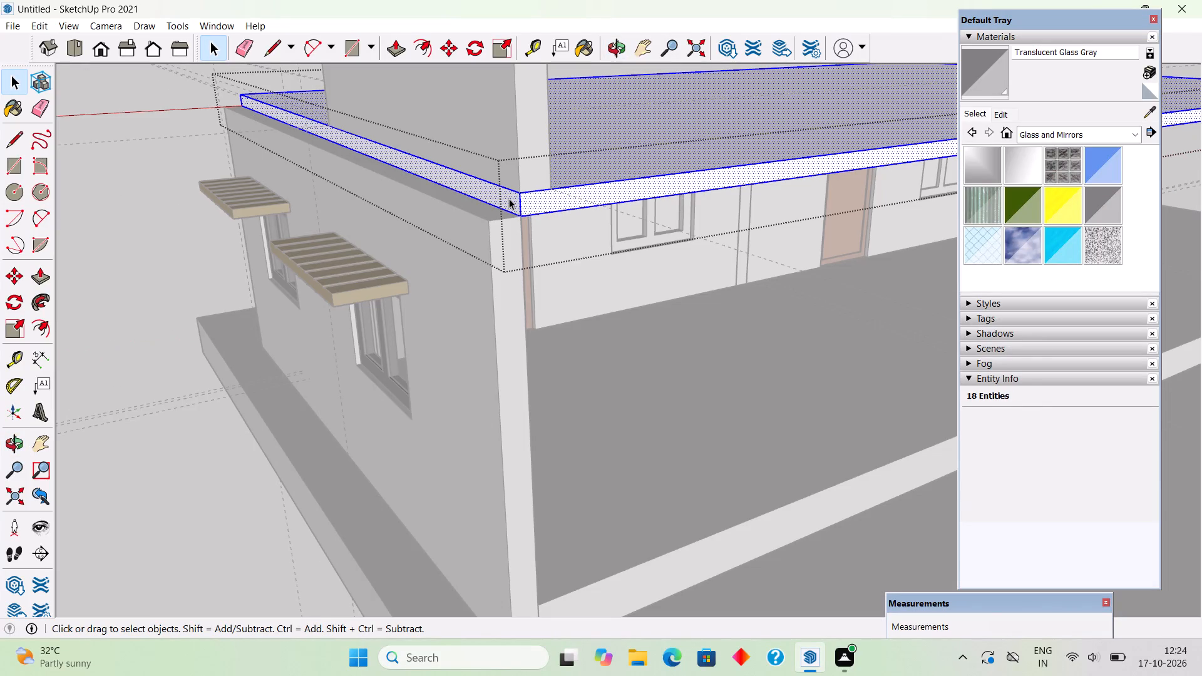
key("p")
left_click(504, 206)
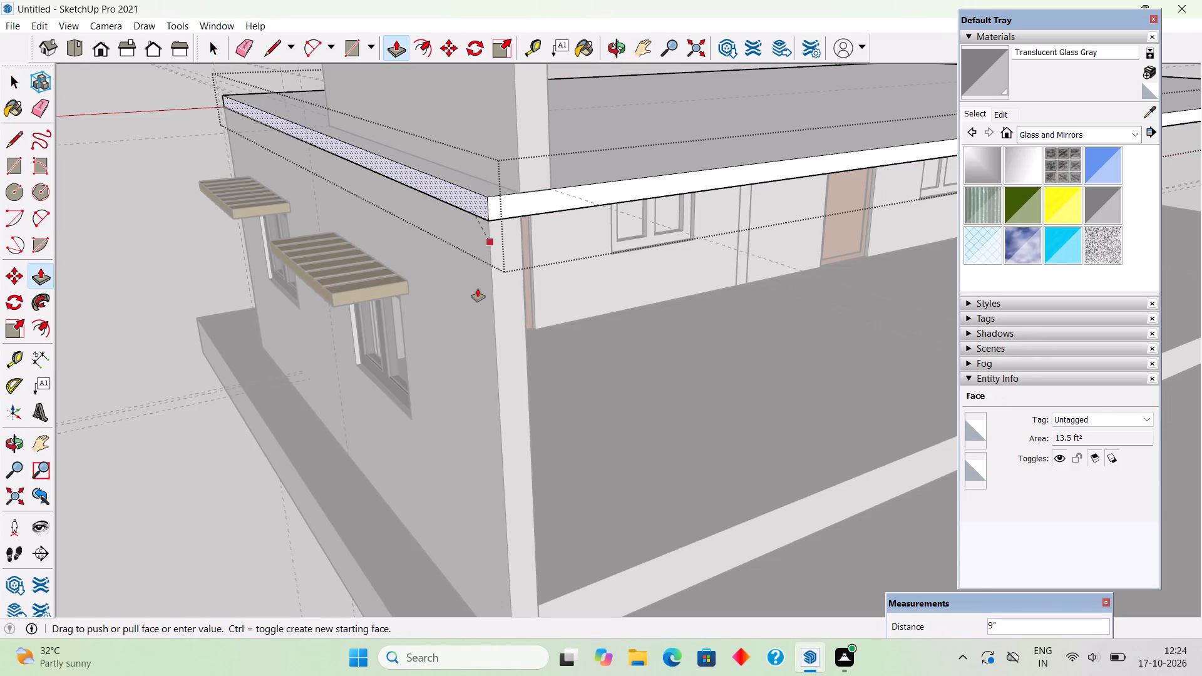
left_click(492, 305)
key("space")
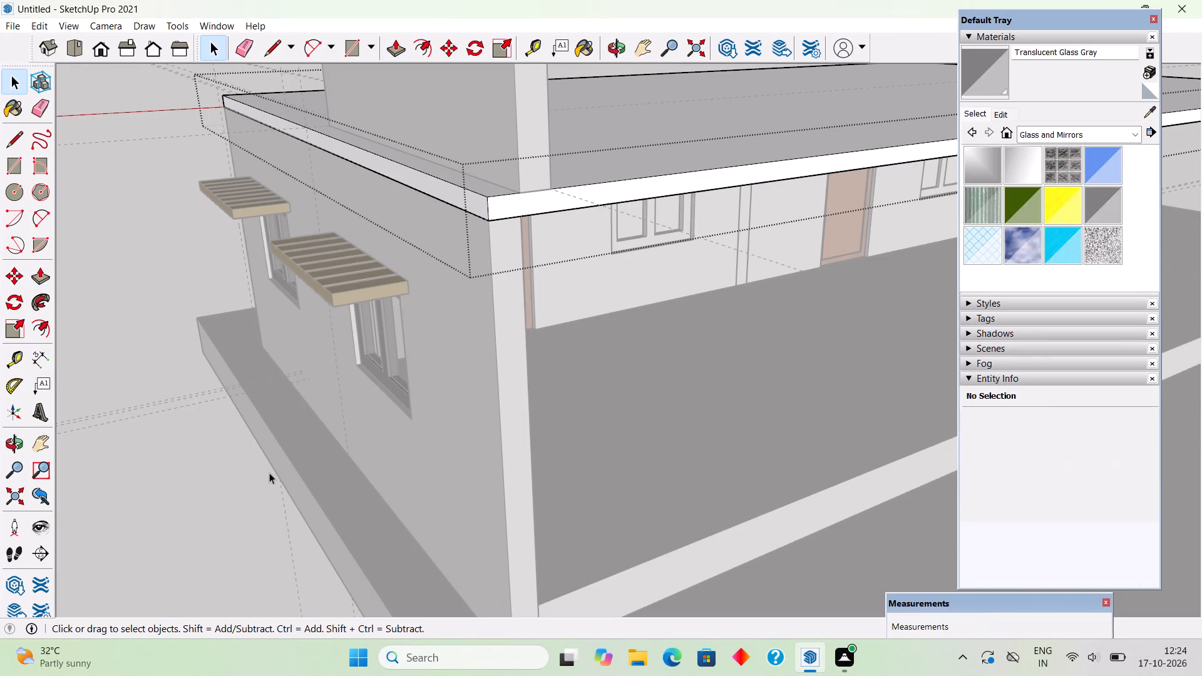
left_click(269, 473)
Move the upper wall group from its bottom outer corner to the extended roof slab's corner and deselect it.
left_click(533, 151)
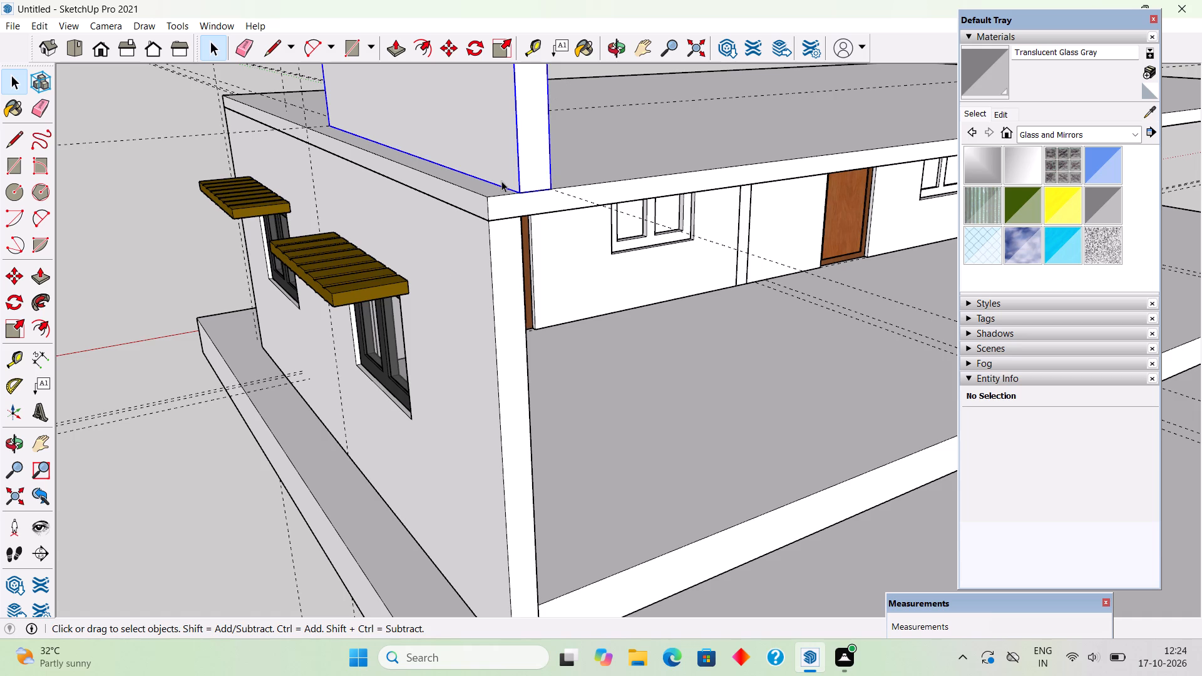
middle_click_drag(502, 210, 510, 295)
key("m")
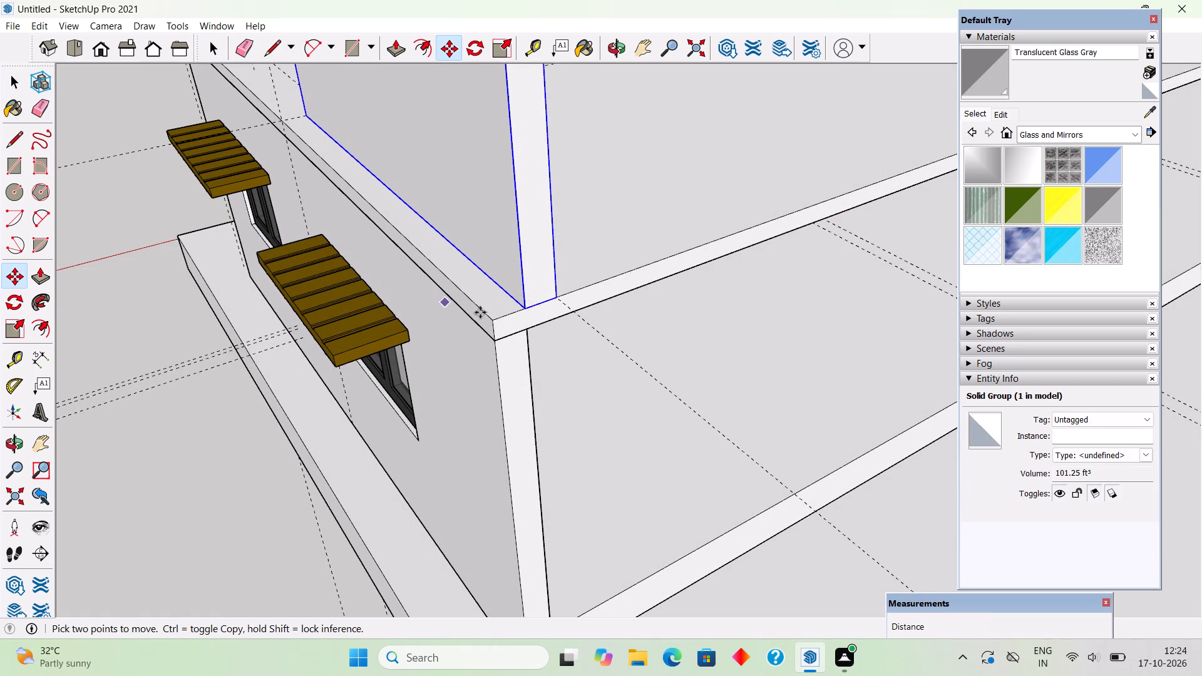
left_click(527, 307)
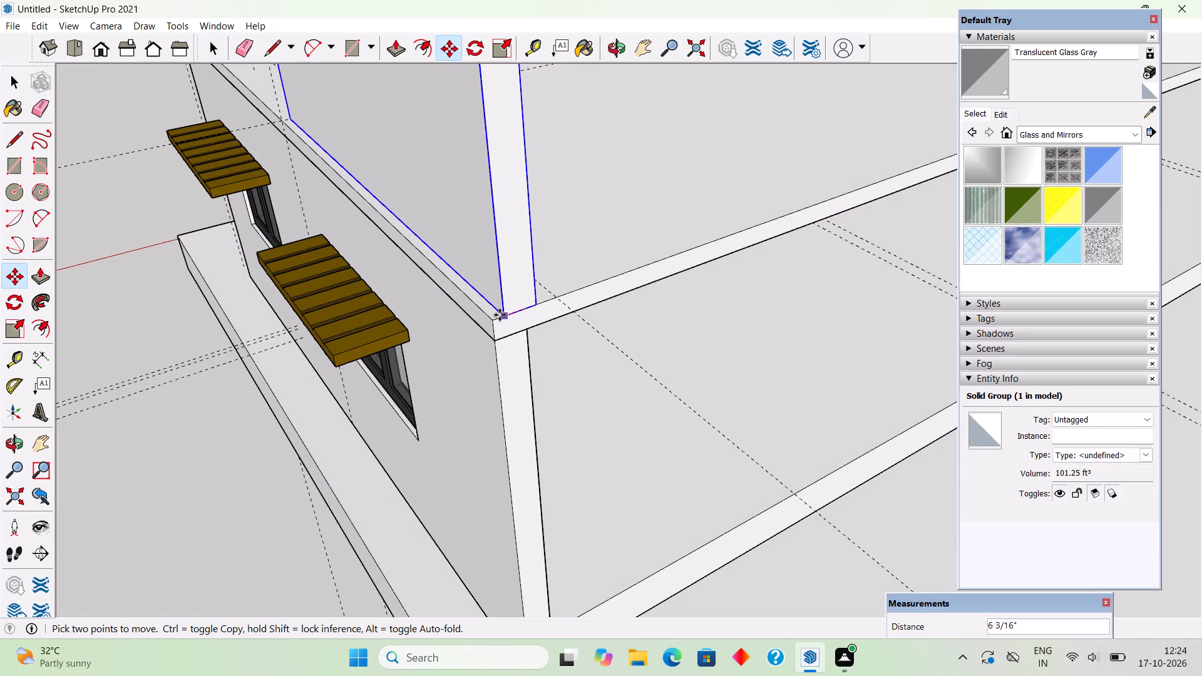
left_click(489, 322)
key("space")
scroll(489, 322, "down", 6)
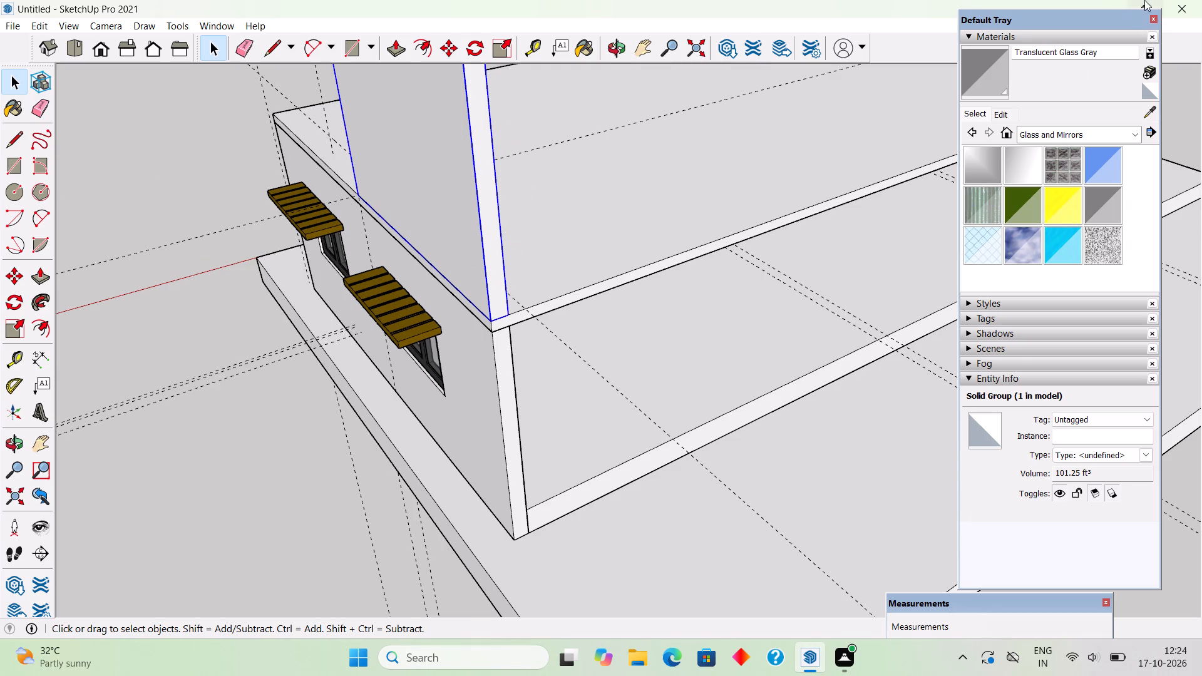
left_click(295, 465)
Place two vertical guides along the side edges of the shaded window below the upper wall, the second 6' from the building corner.
scroll(295, 465, "down", 6)
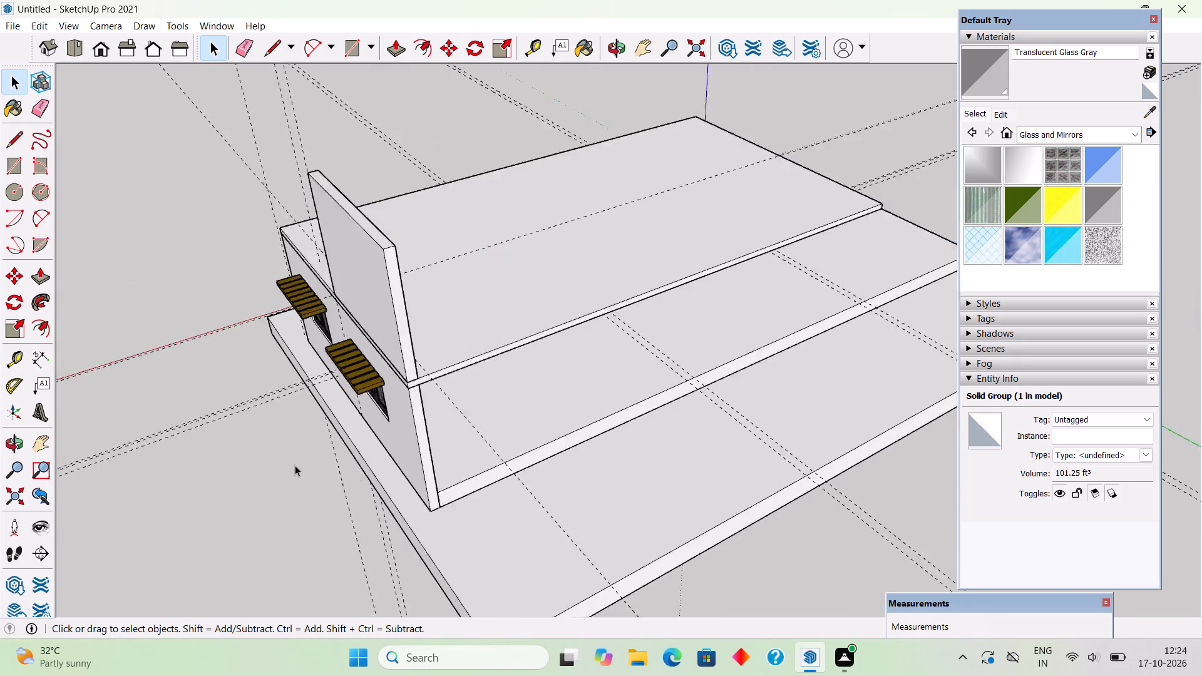
scroll(295, 465, "down", 2)
middle_click_drag(444, 497, 751, 376)
scroll(720, 377, "up", 6)
middle_click_drag(394, 505, 597, 474)
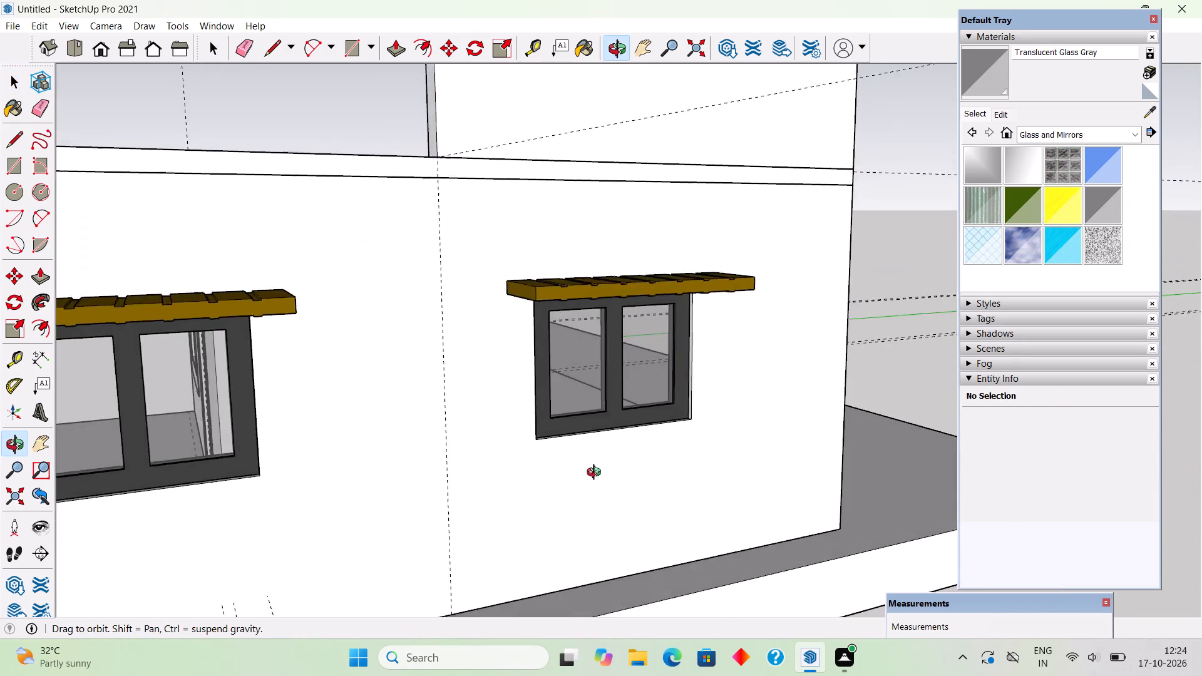
middle_click_drag(597, 474, 509, 504)
key("t")
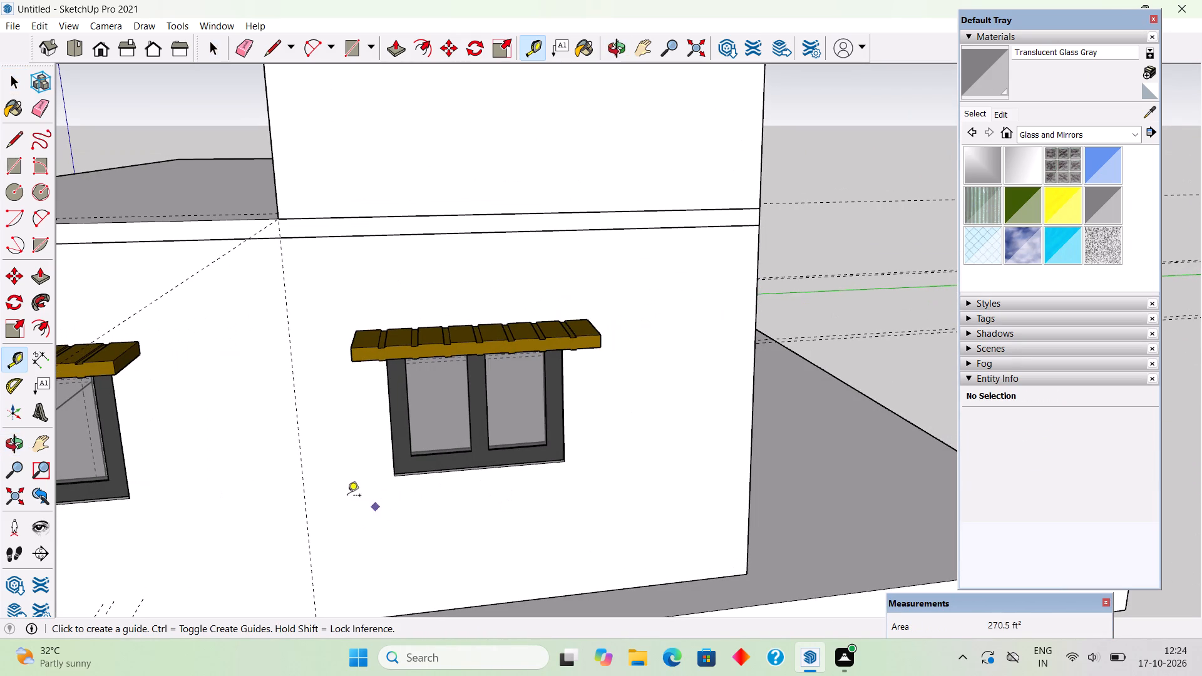
left_click(298, 453)
scroll(361, 443, "up", 4)
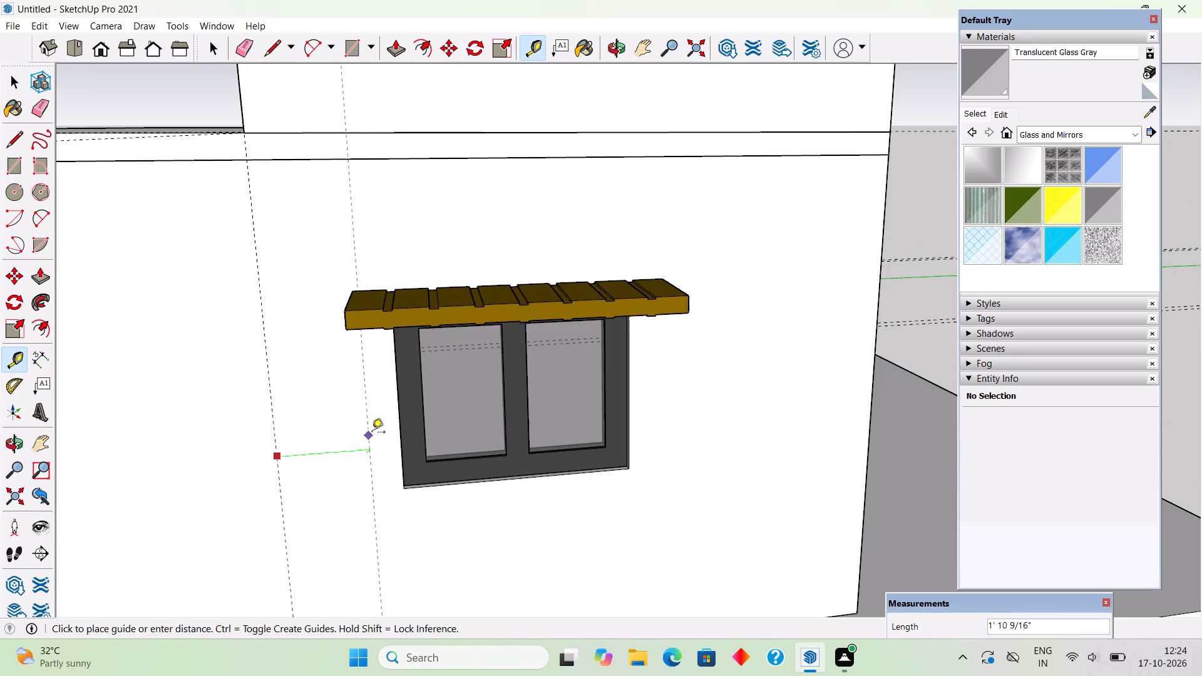
left_click(399, 409)
scroll(399, 409, "down", 4)
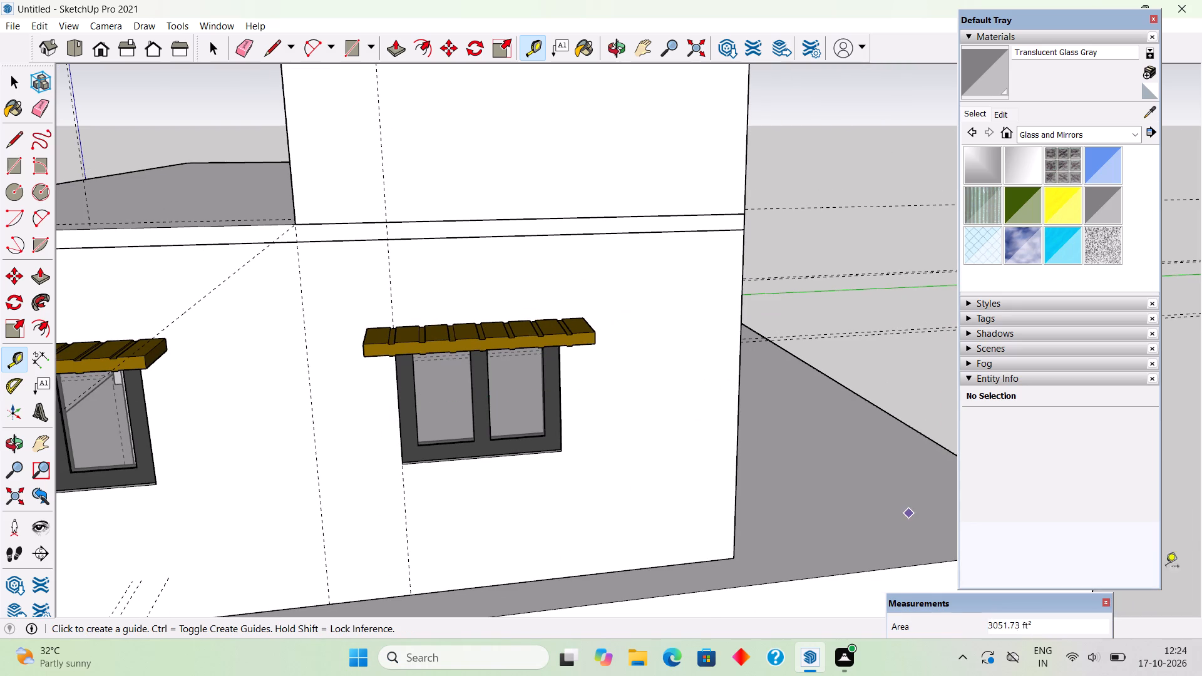
left_click(736, 416)
scroll(506, 406, "up", 3)
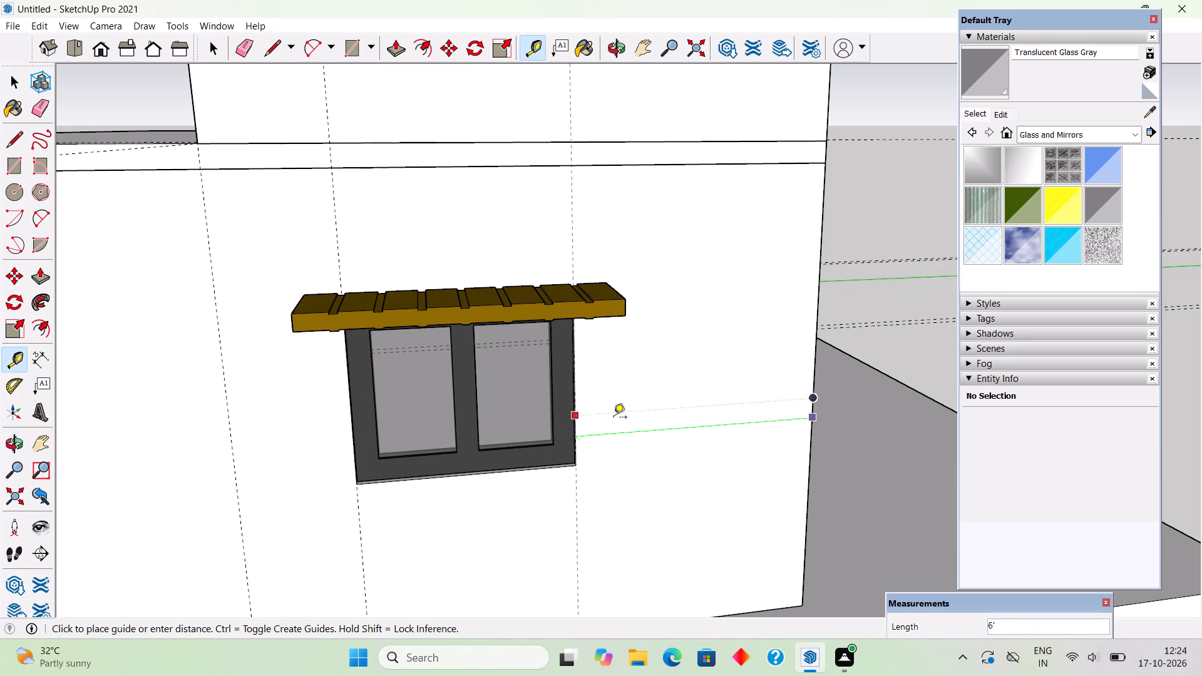
left_click(578, 436)
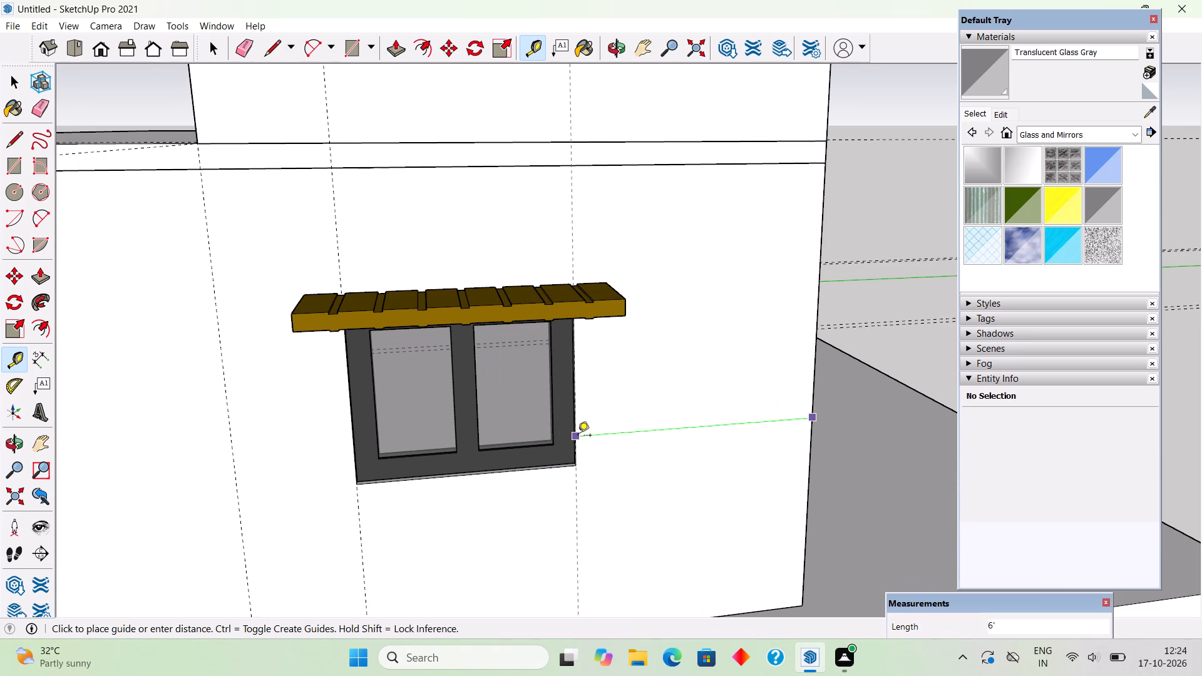
Place a horizontal guide 3' above the base edge of the upper wall.
scroll(578, 436, "down", 8)
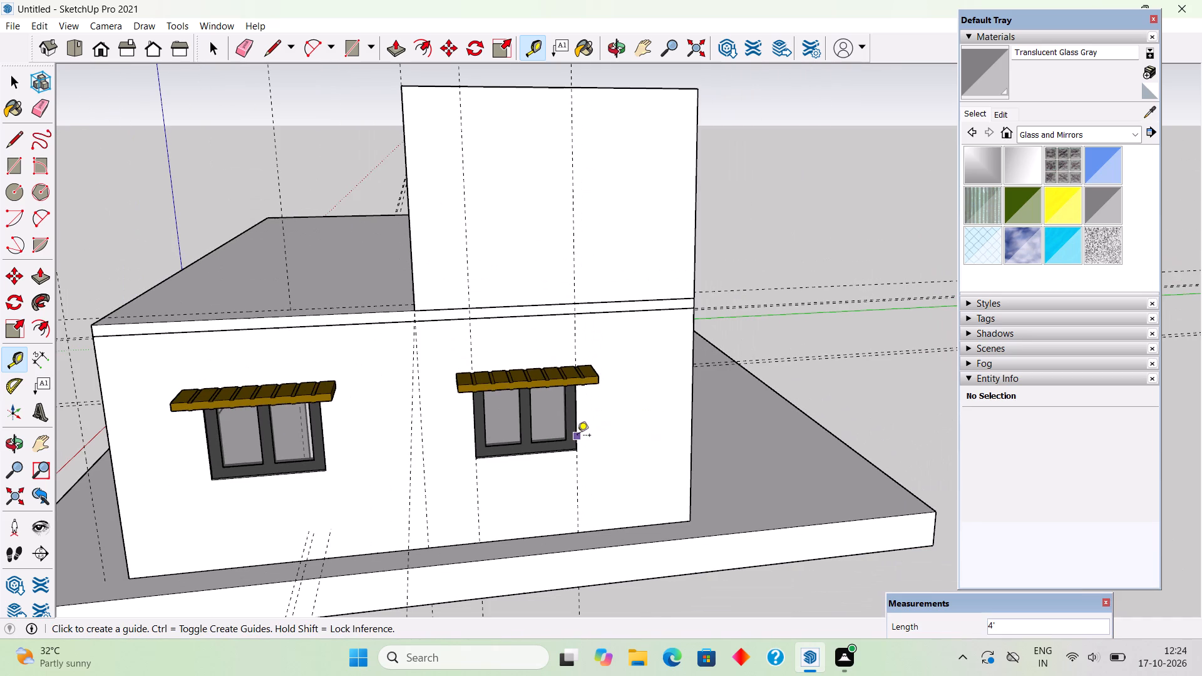
scroll(516, 298, "up", 2)
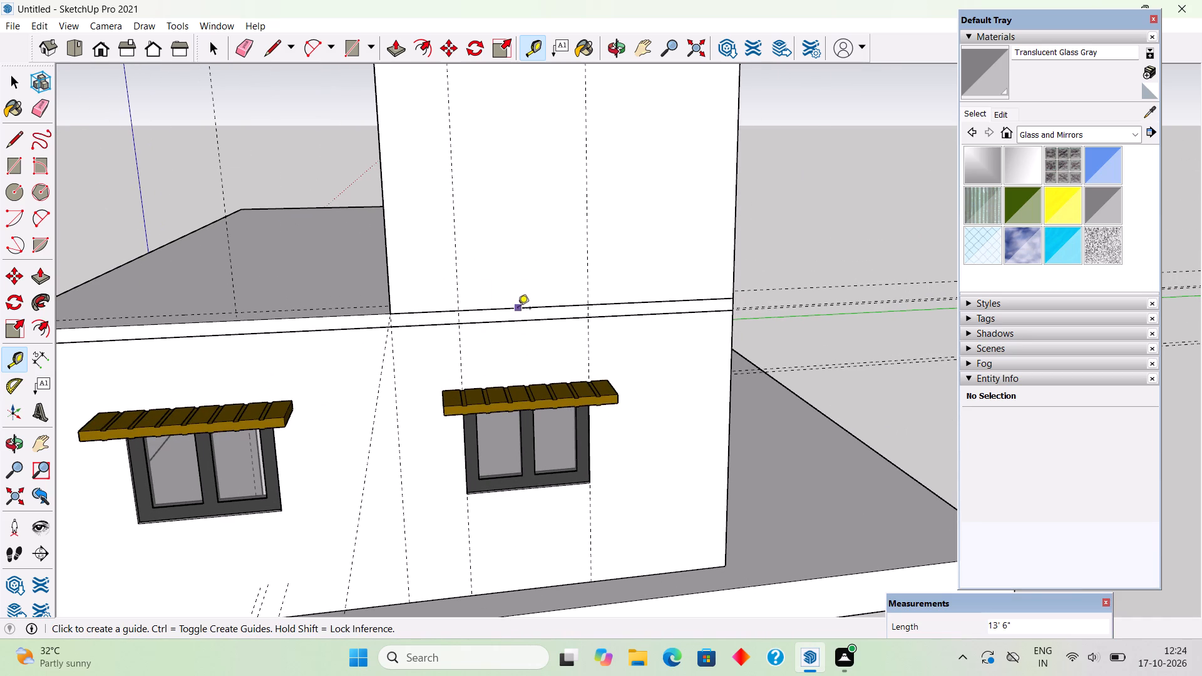
left_click(518, 310)
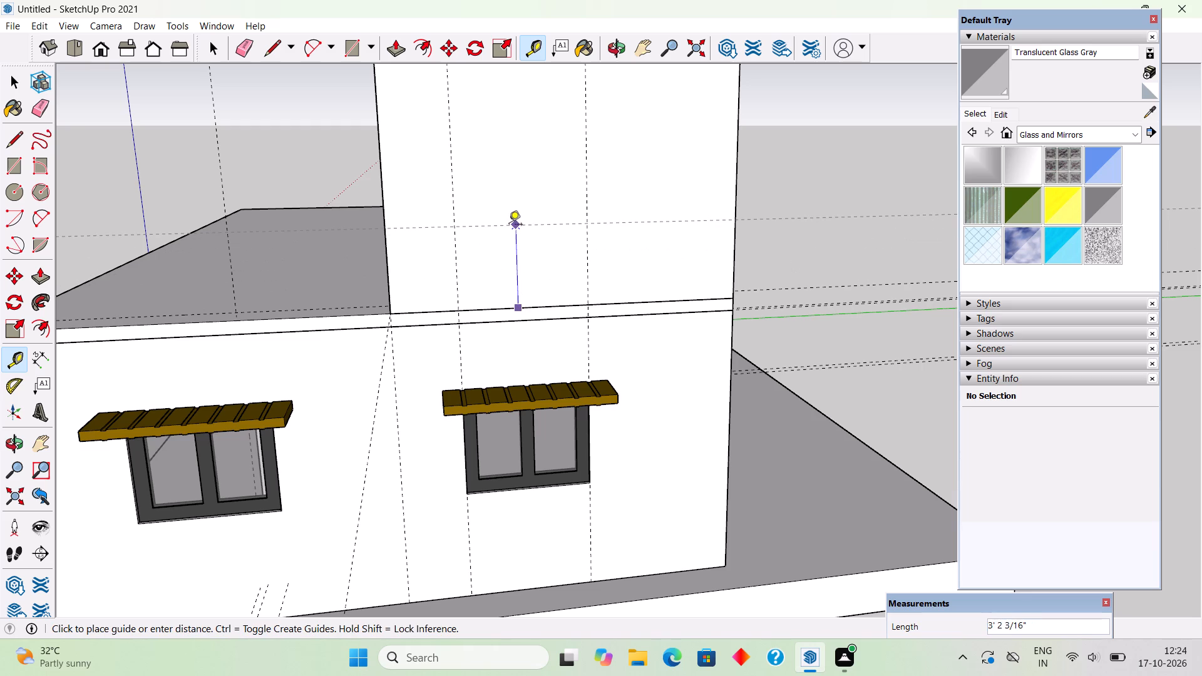
type("3'")
key("Return")
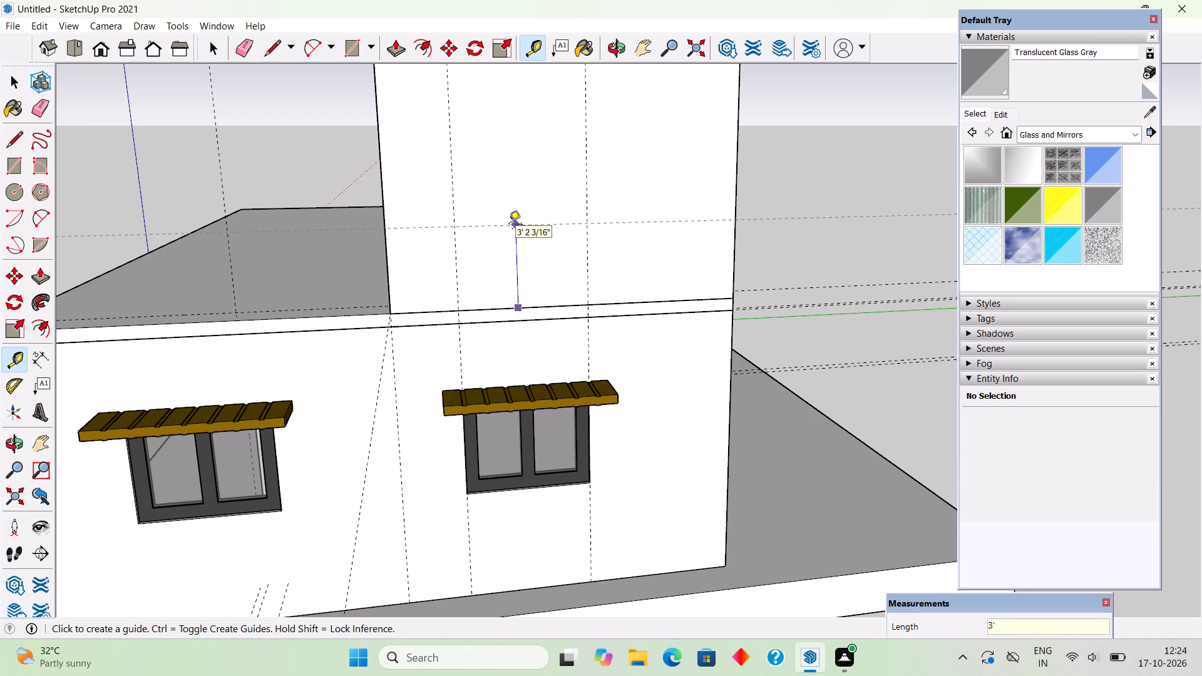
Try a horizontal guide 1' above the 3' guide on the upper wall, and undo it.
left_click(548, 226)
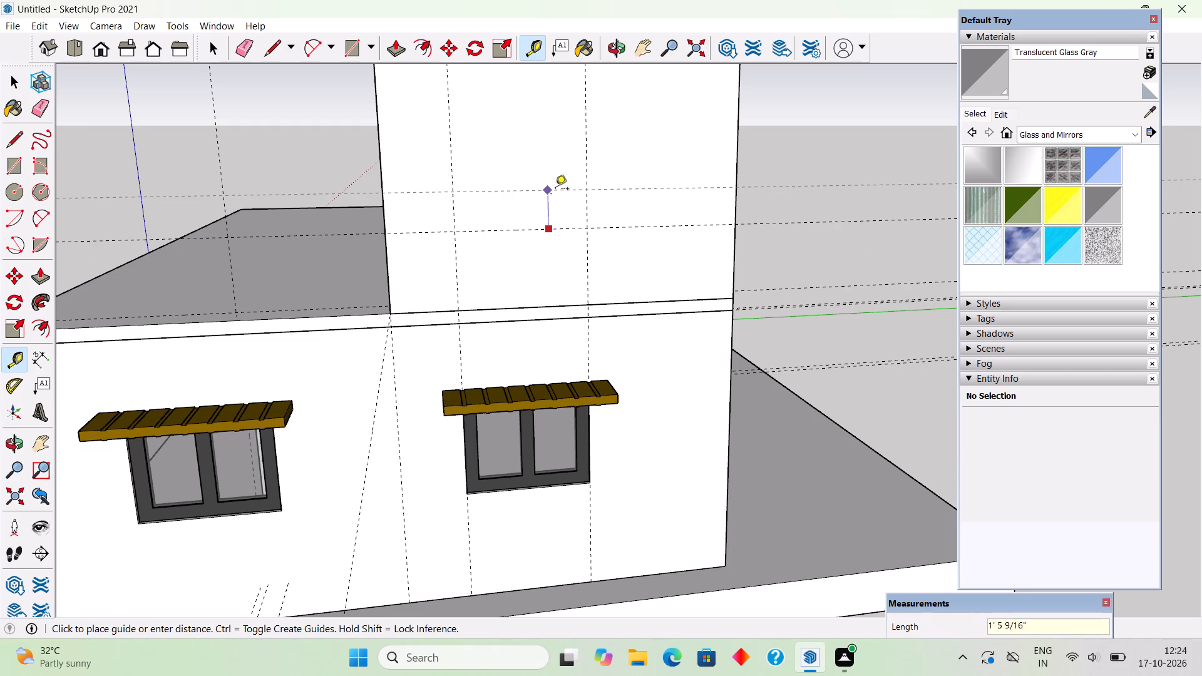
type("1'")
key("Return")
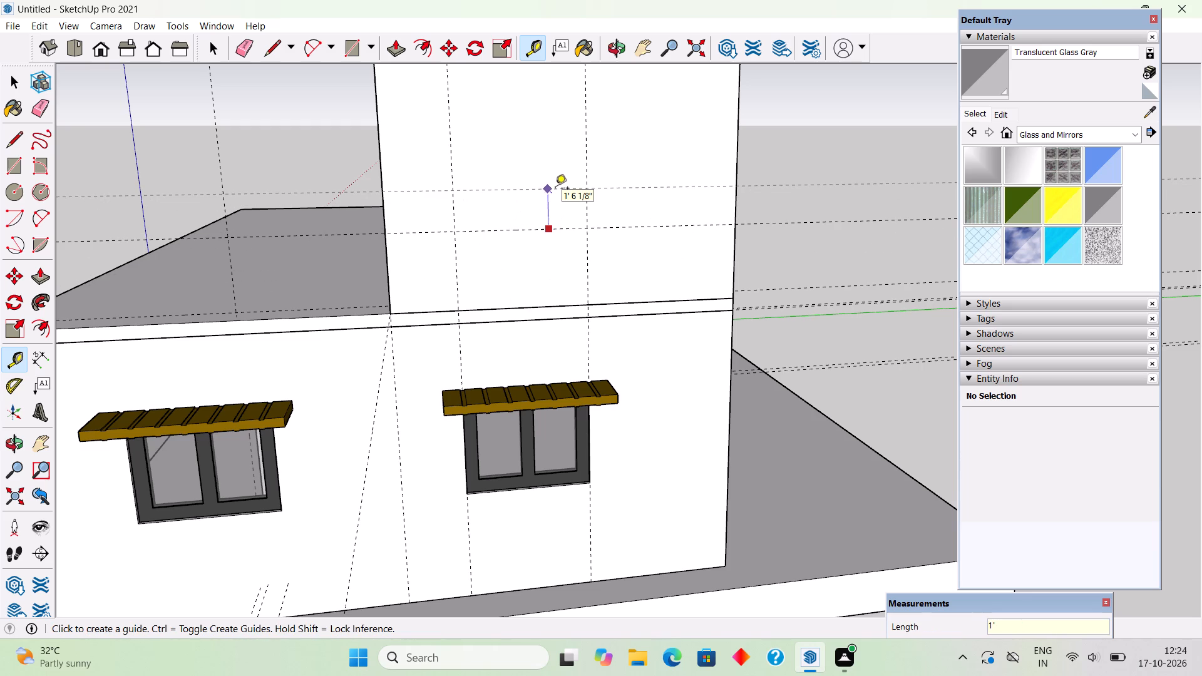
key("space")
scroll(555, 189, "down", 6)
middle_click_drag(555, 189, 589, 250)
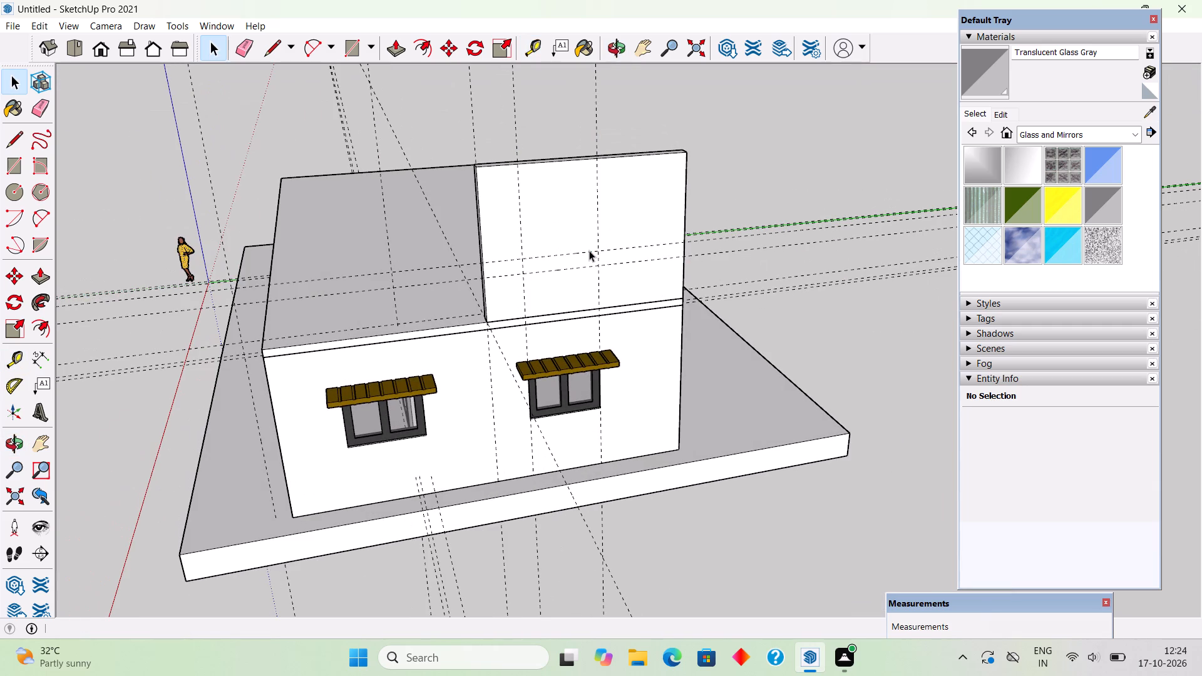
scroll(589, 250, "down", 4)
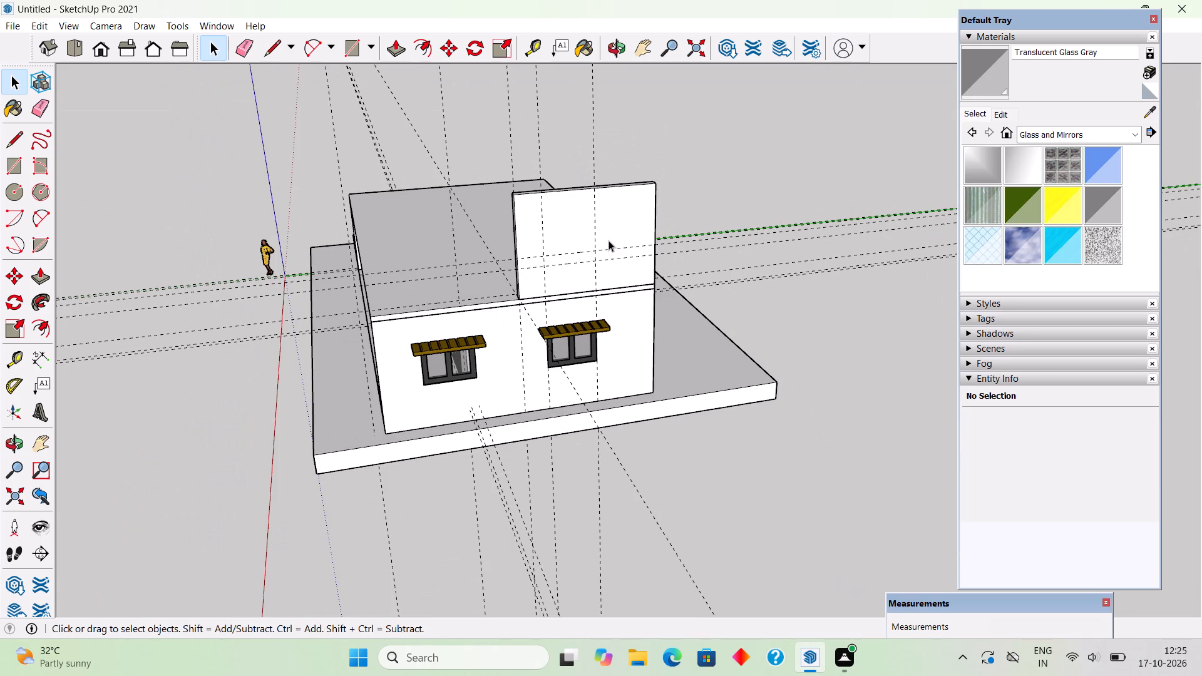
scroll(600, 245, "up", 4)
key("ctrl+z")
Place a horizontal guide 6" above the 3' guide on the upper wall and another 4' above that one.
scroll(583, 257, "up", 6)
key("t")
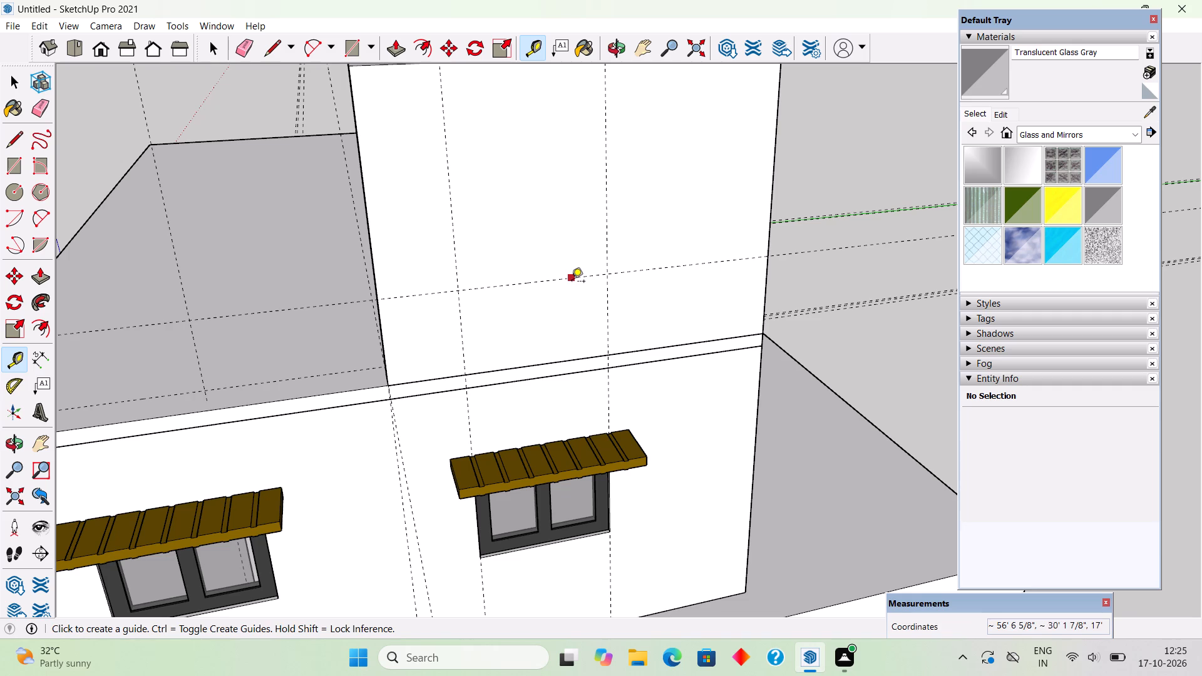
left_click(572, 282)
type("6\"")
key("Return")
key("space")
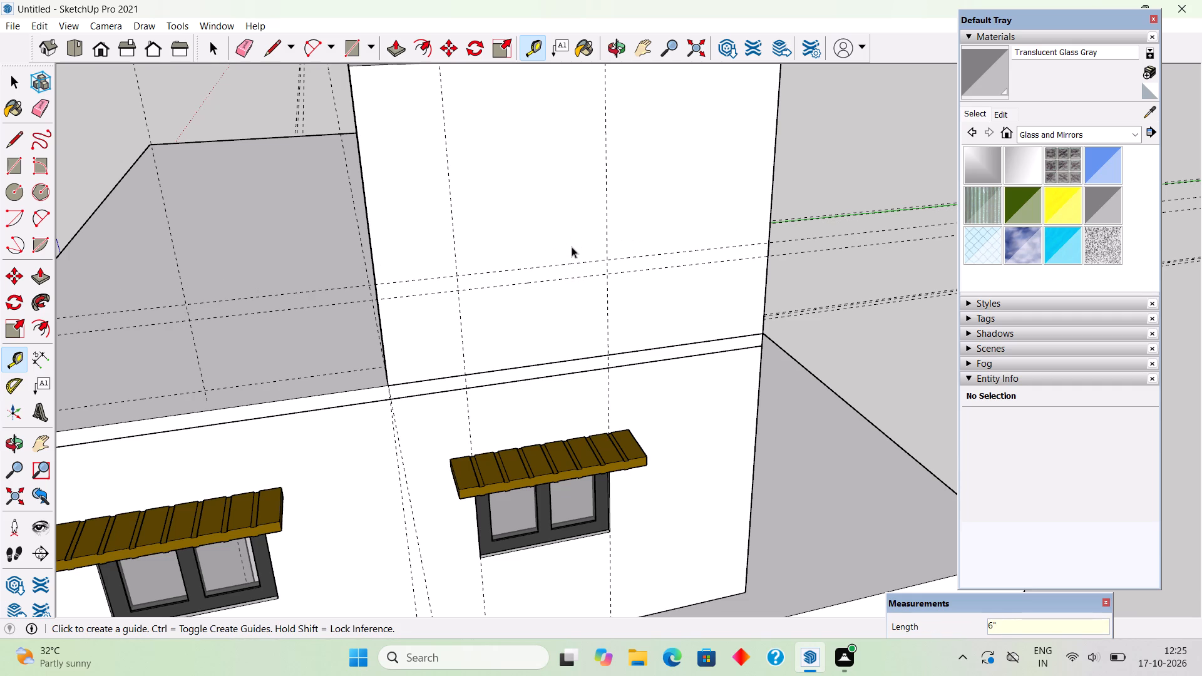
key("t")
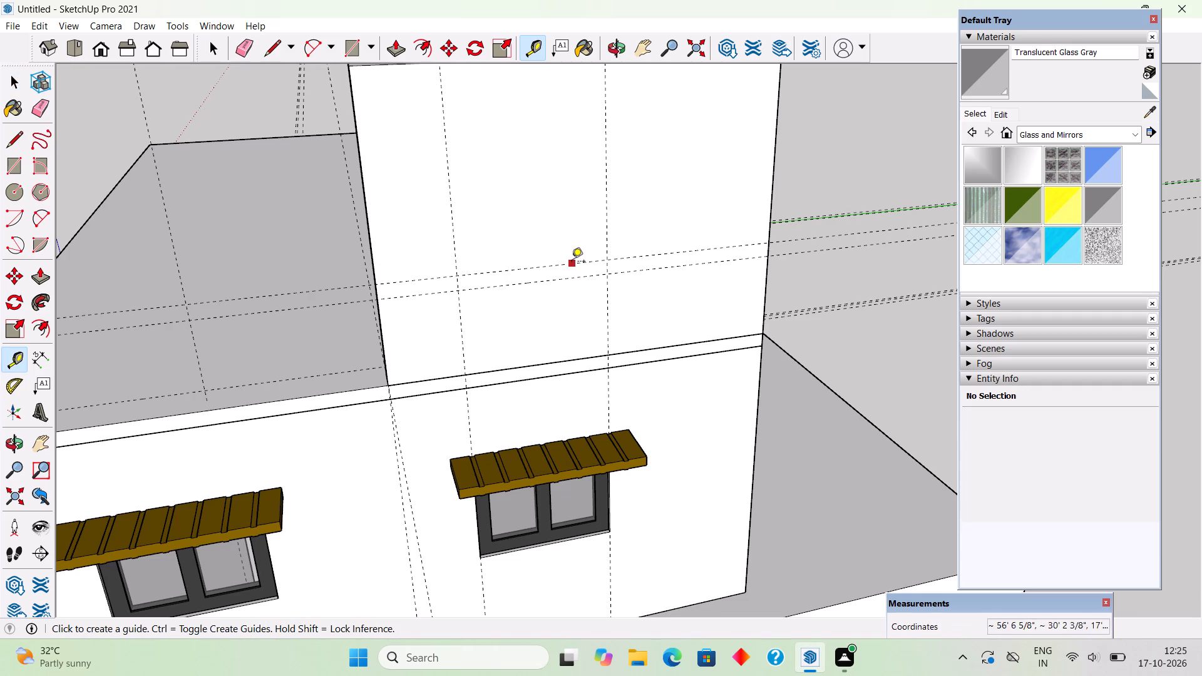
left_click(572, 262)
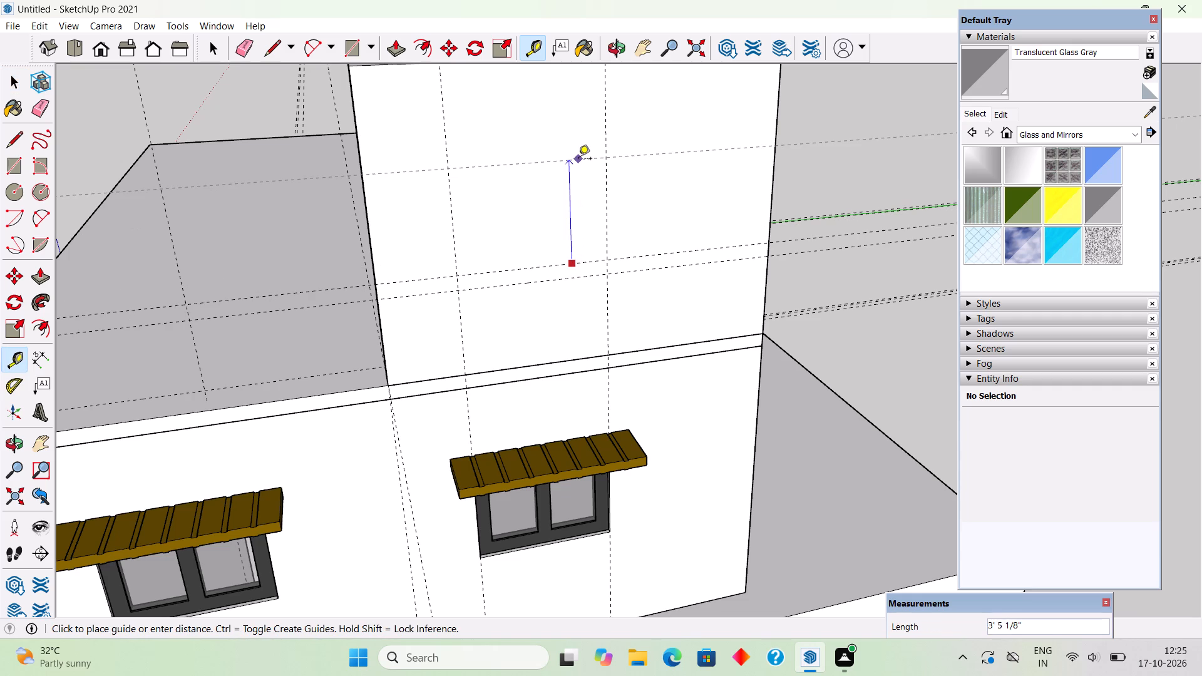
type("4'")
key("Return")
key("space")
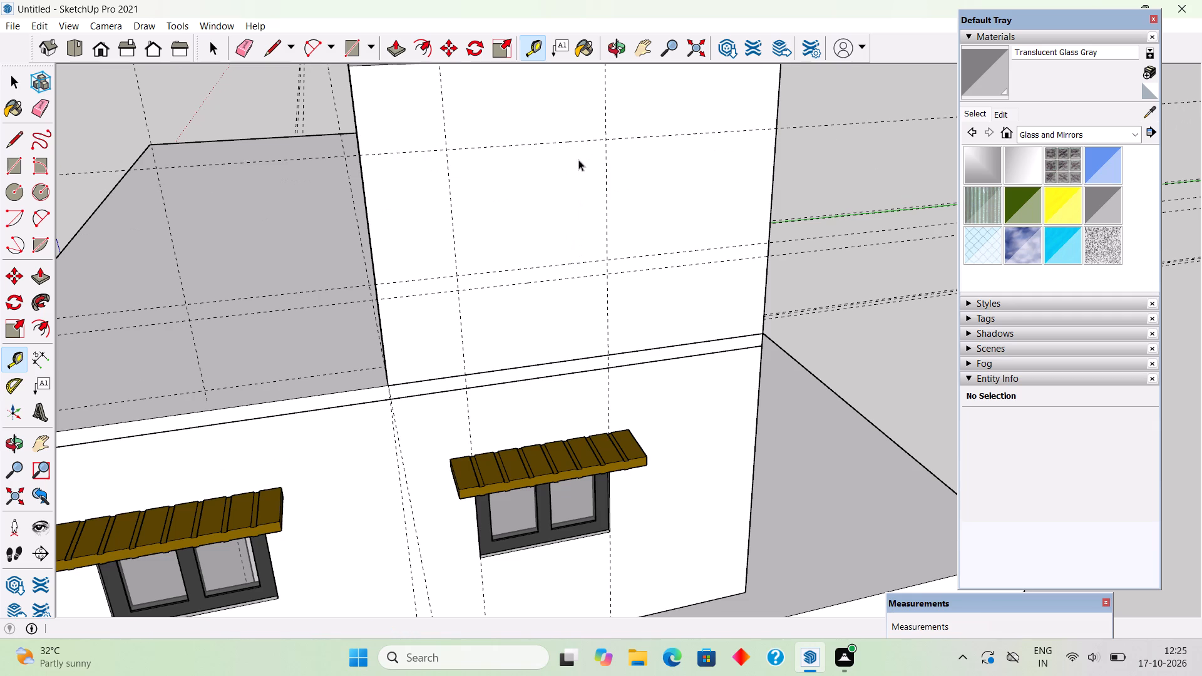
Examine the upper wall and its window guides from several sides of the building.
scroll(578, 160, "down", 4)
middle_click_drag(591, 172, 789, 313)
scroll(789, 313, "down", 4)
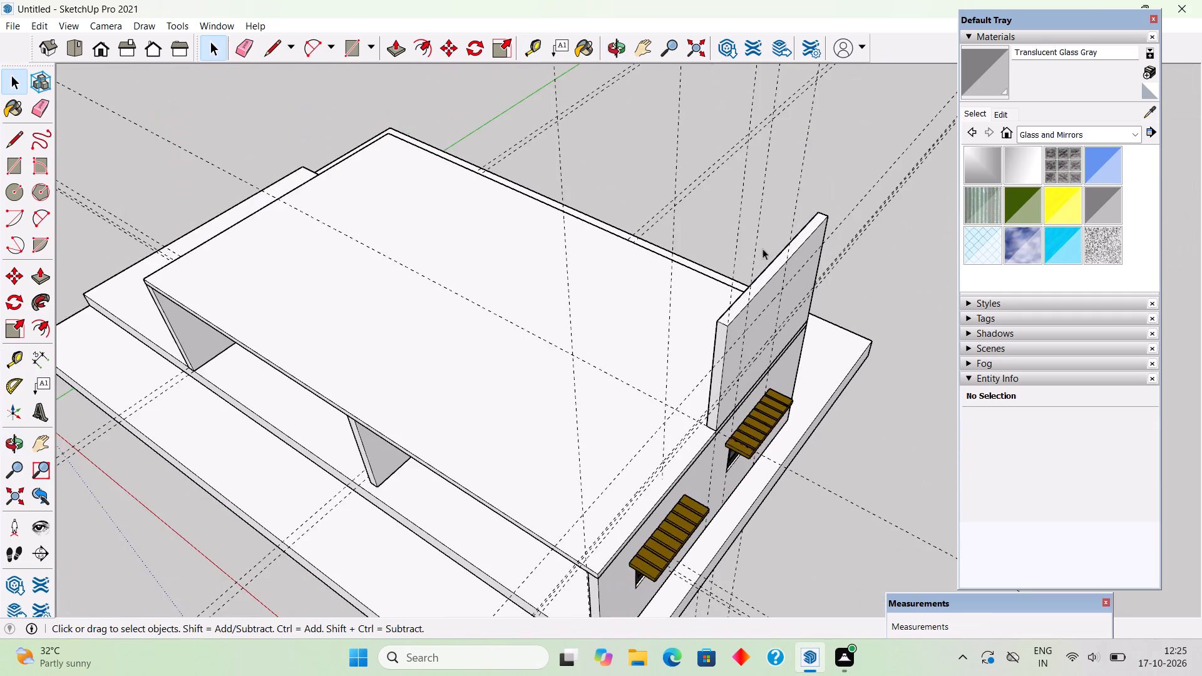
scroll(747, 349, "down", 1)
middle_click_drag(764, 417, 600, 190)
scroll(538, 312, "up", 4)
middle_click_drag(332, 662, 1194, 670)
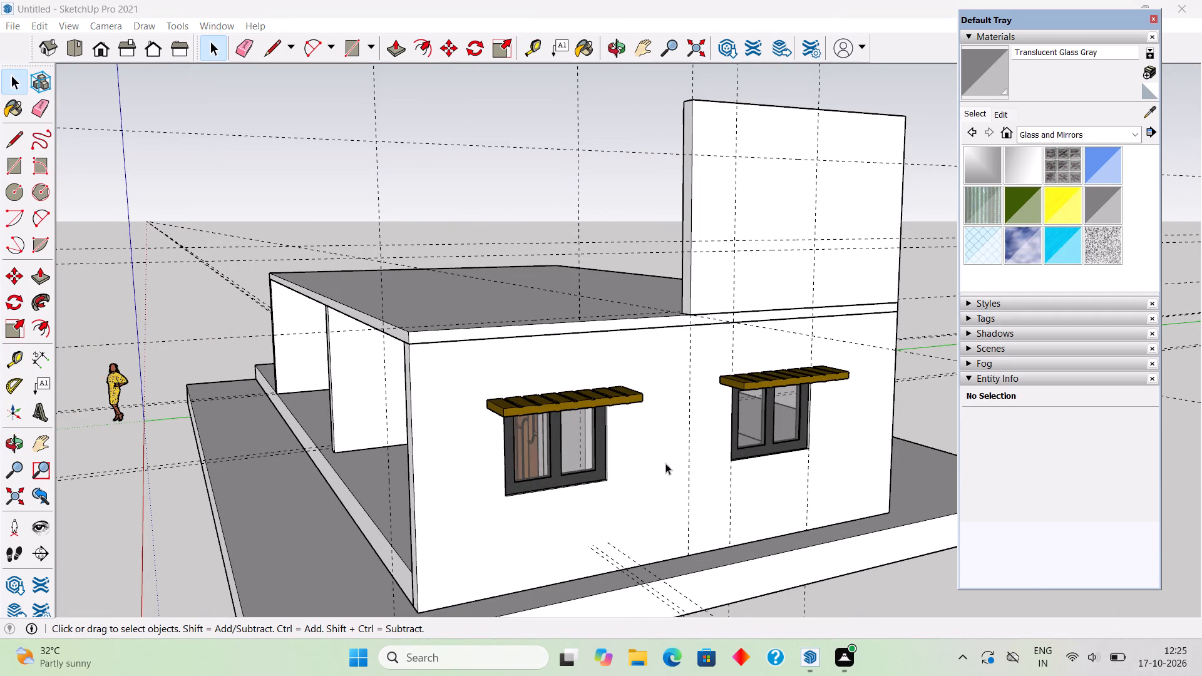
middle_click_drag(742, 432, 563, 465)
scroll(441, 283, "up", 5)
scroll(441, 282, "down", 3)
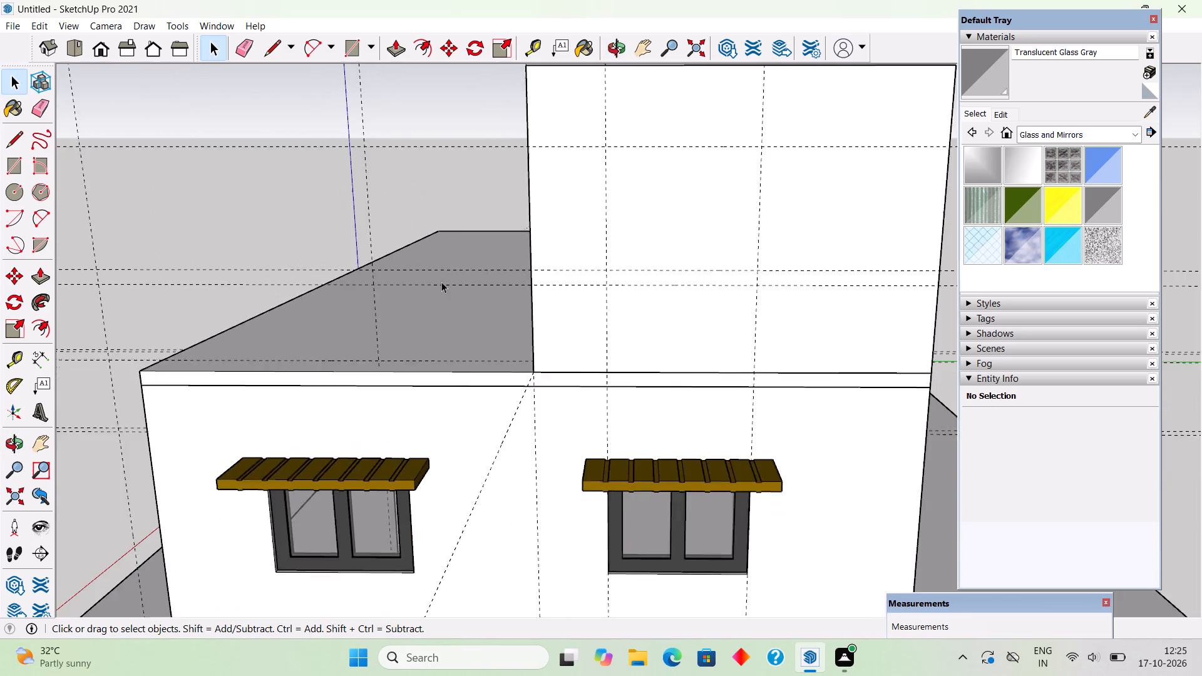
scroll(441, 282, "down", 1)
scroll(626, 386, "down", 2)
middle_click_drag(915, 437, 926, 394)
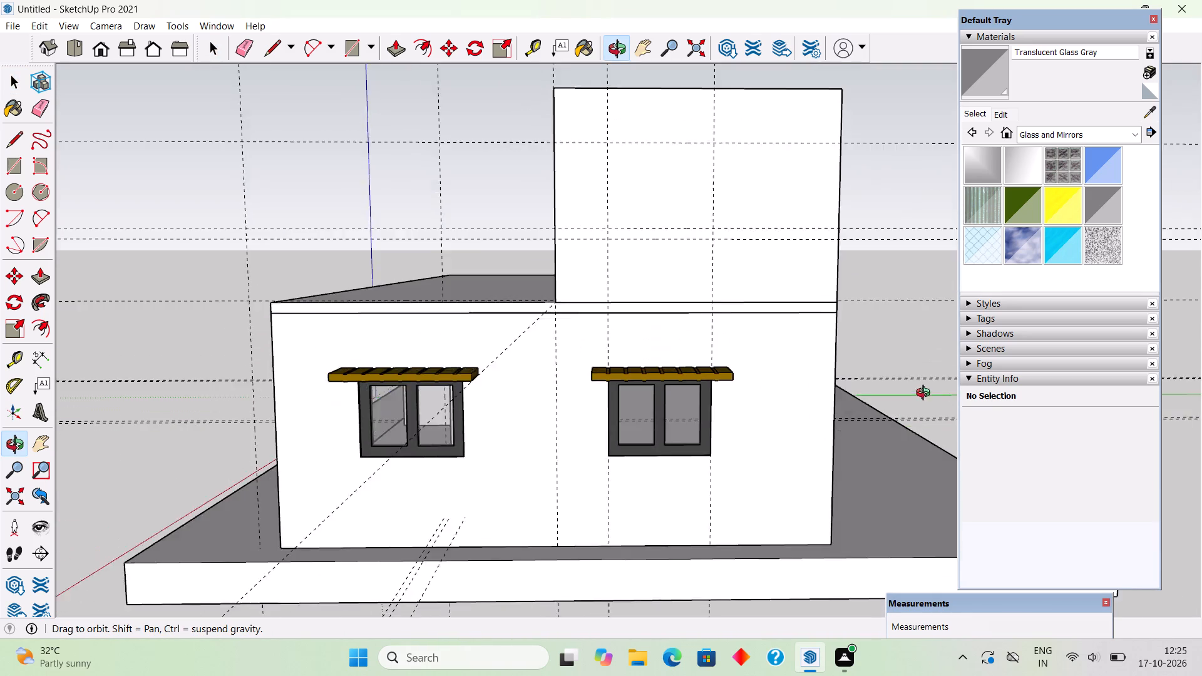
middle_click_drag(926, 394, 939, 399)
middle_click_drag(749, 499, 806, 520)
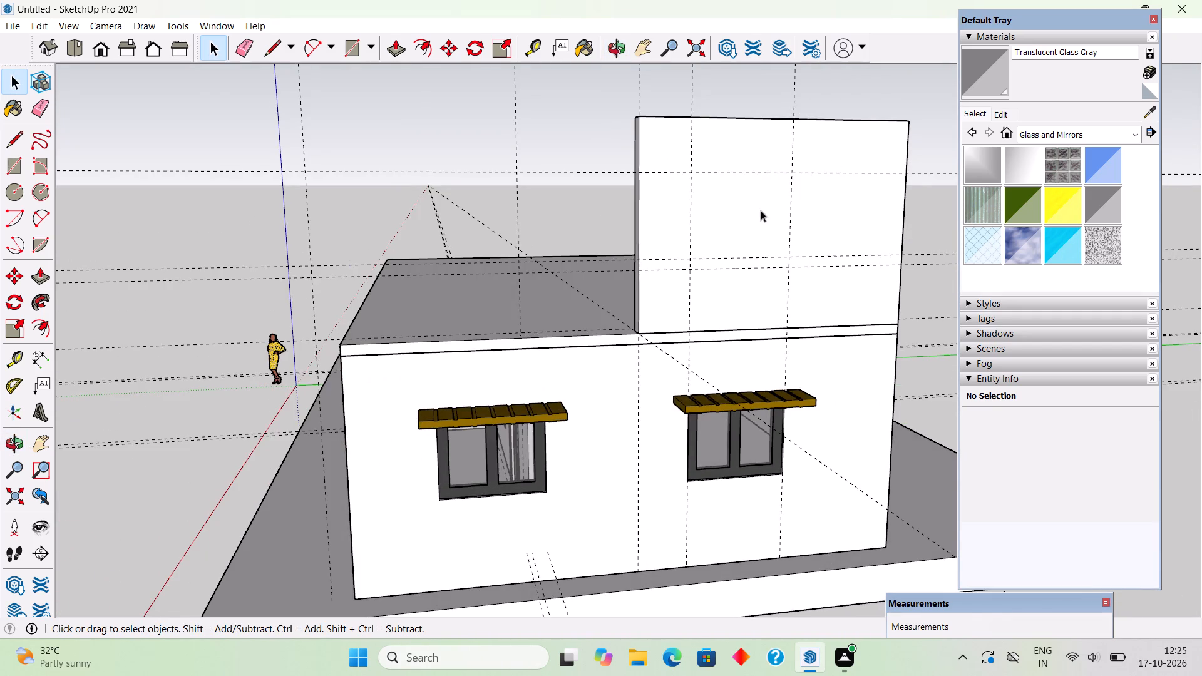
Inside the upper wall group, draw a 5' by 4' rectangle between the guides and cut it 9" through the wall.
scroll(761, 209, "up", 3)
triple_click(763, 209)
key("r")
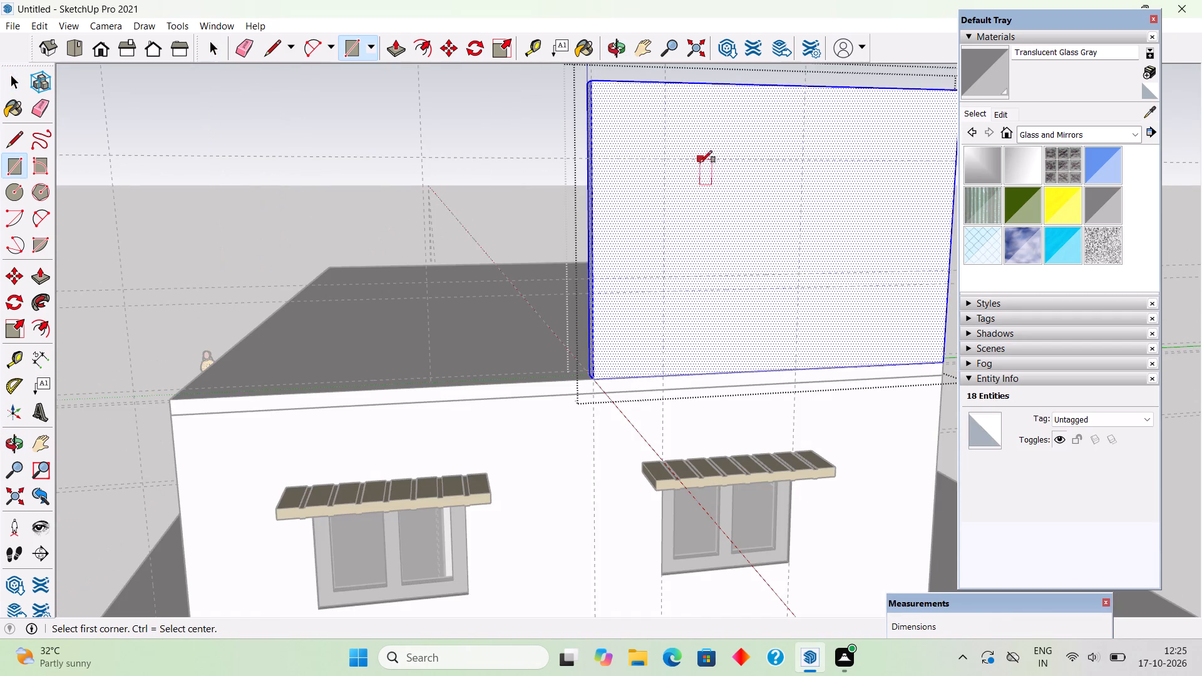
left_click(664, 160)
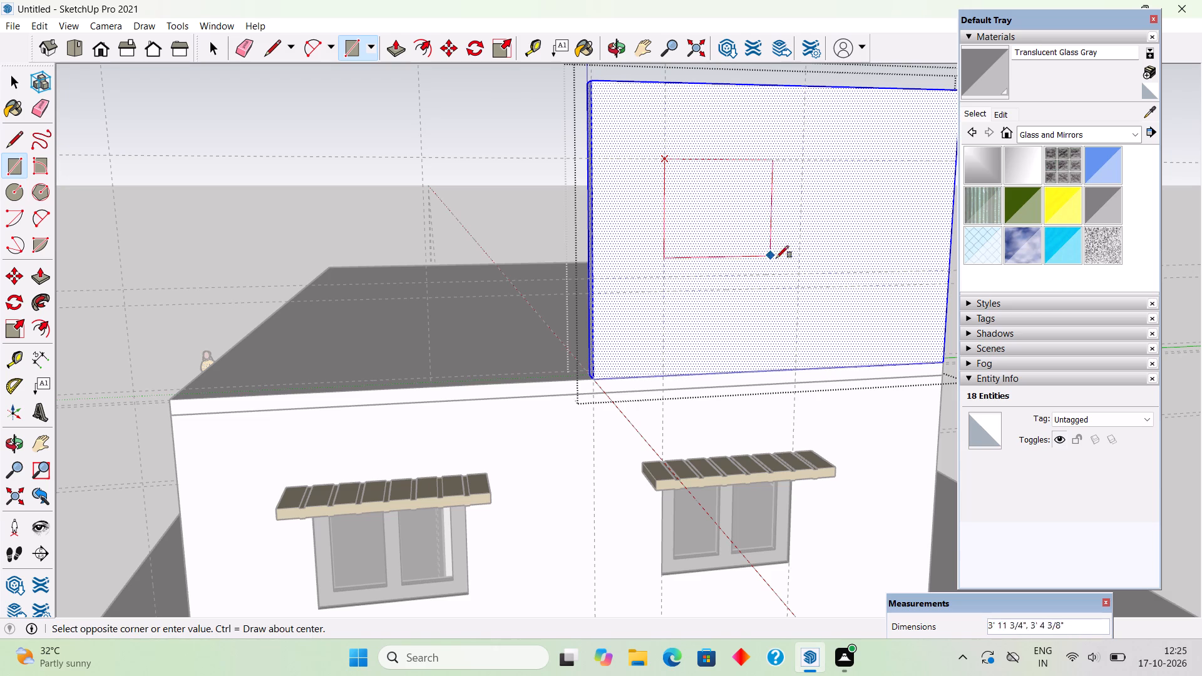
left_click(800, 270)
key("p")
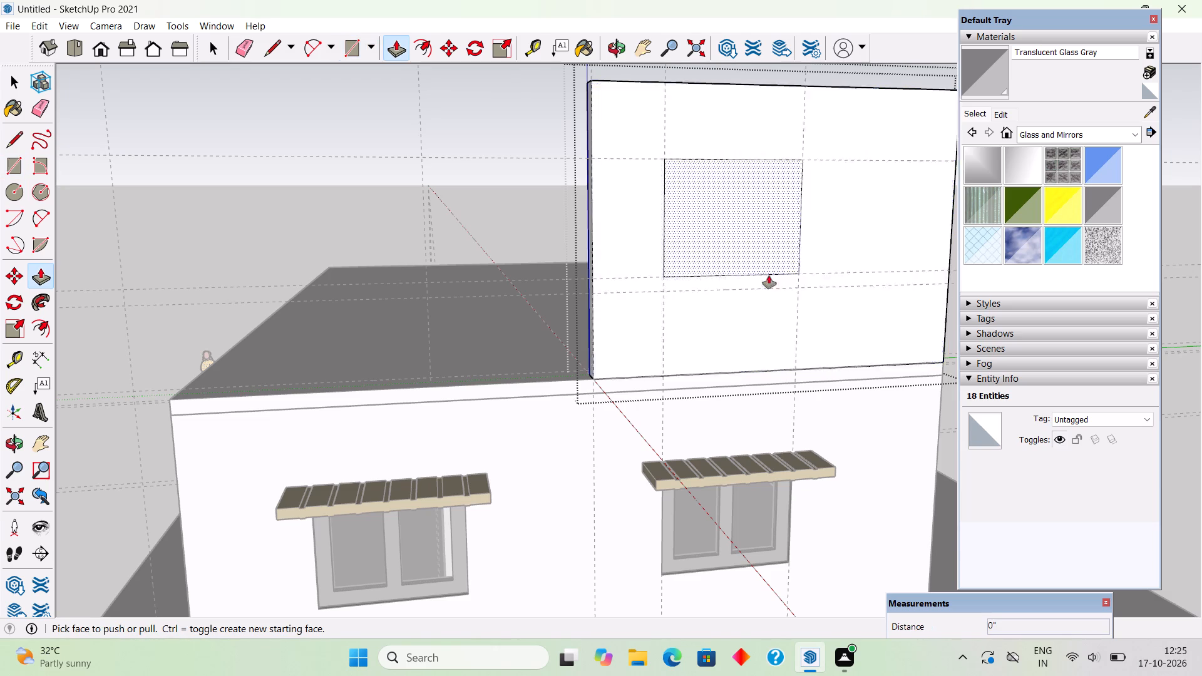
left_click_drag(771, 255, 727, 187)
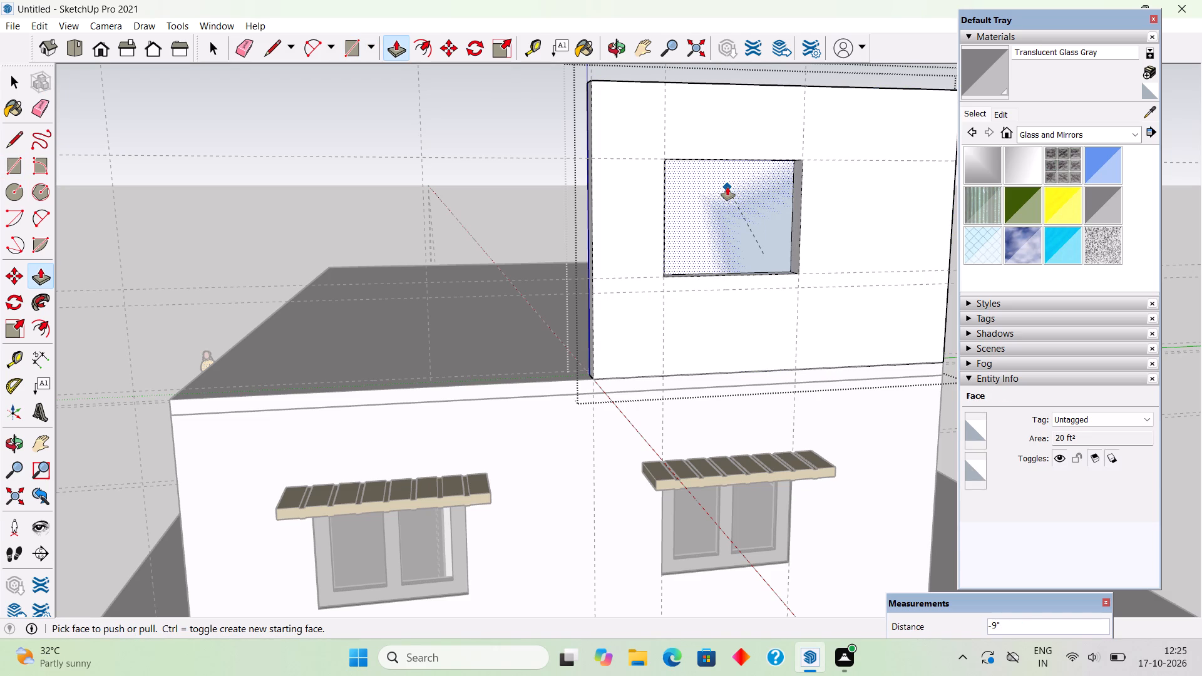
key("space")
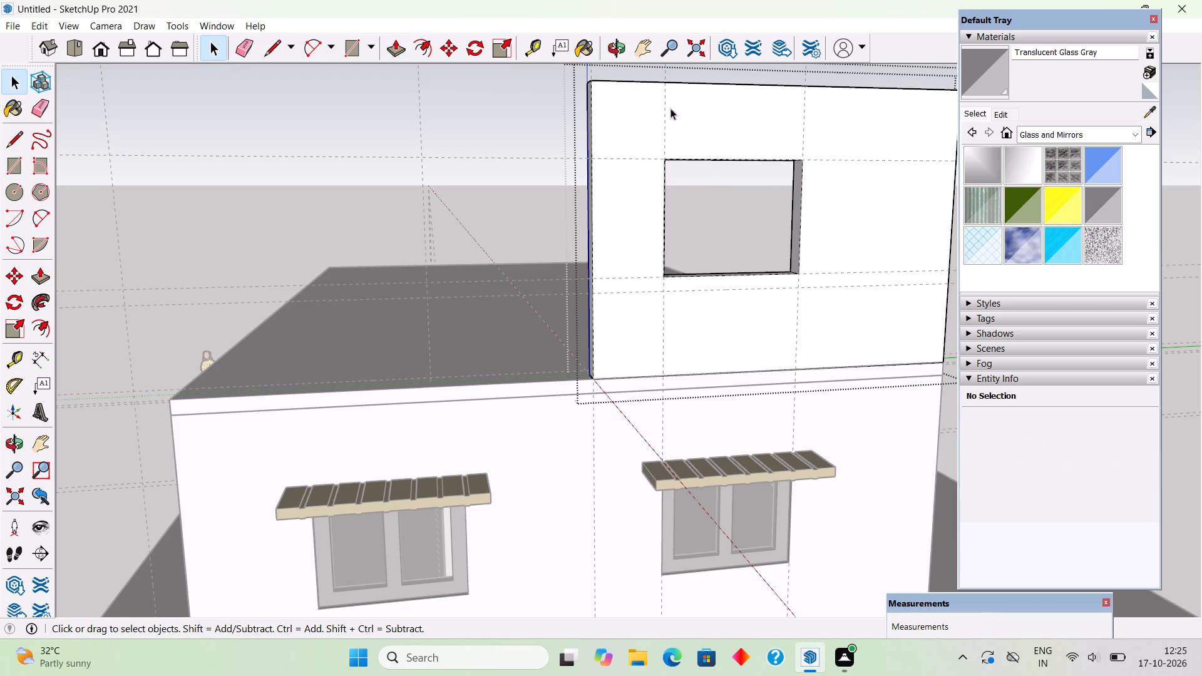
left_click(716, 183)
scroll(716, 183, "down", 3)
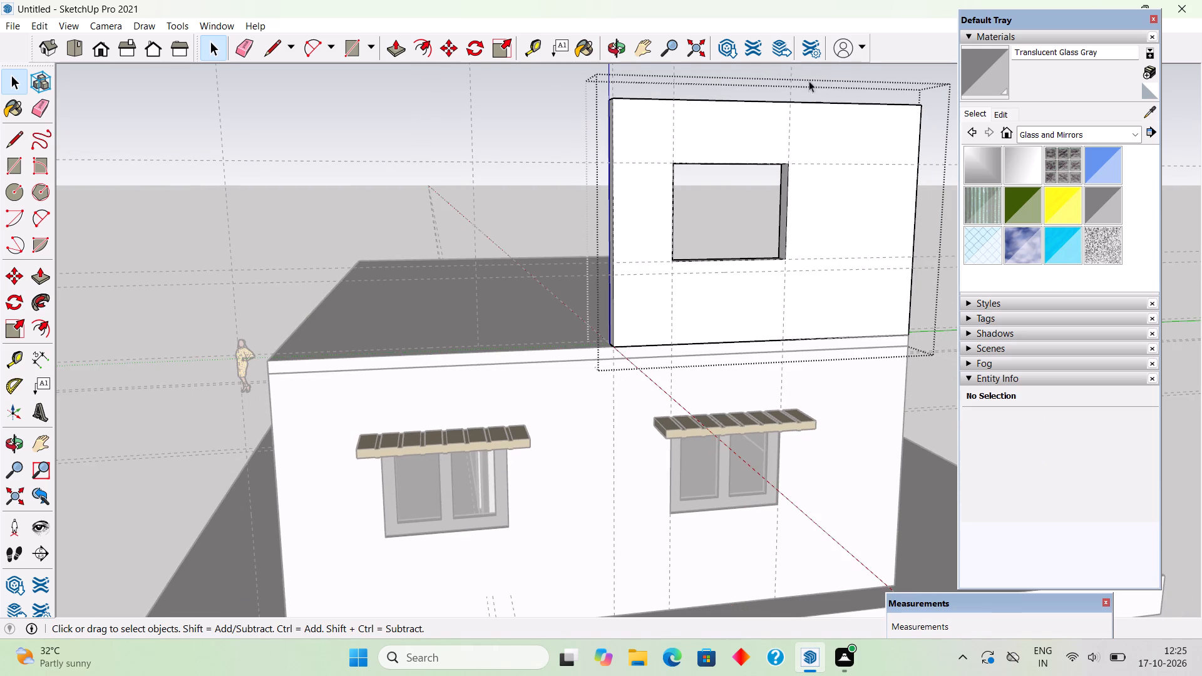
scroll(810, 141, "up", 3)
scroll(810, 141, "down", 3)
left_click(530, 130)
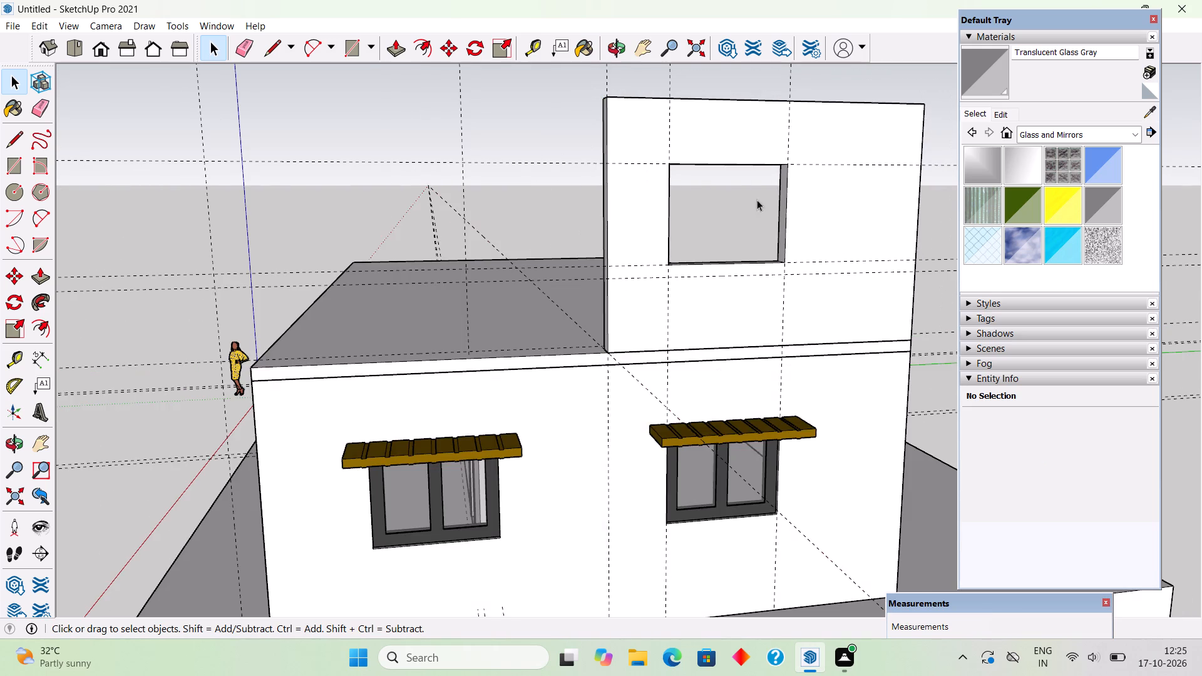
Draw a 5' by 4' rectangle across the upper window opening and offset its outline 6" inward.
middle_click_drag(771, 212, 652, 210)
middle_click_drag(701, 284, 756, 318)
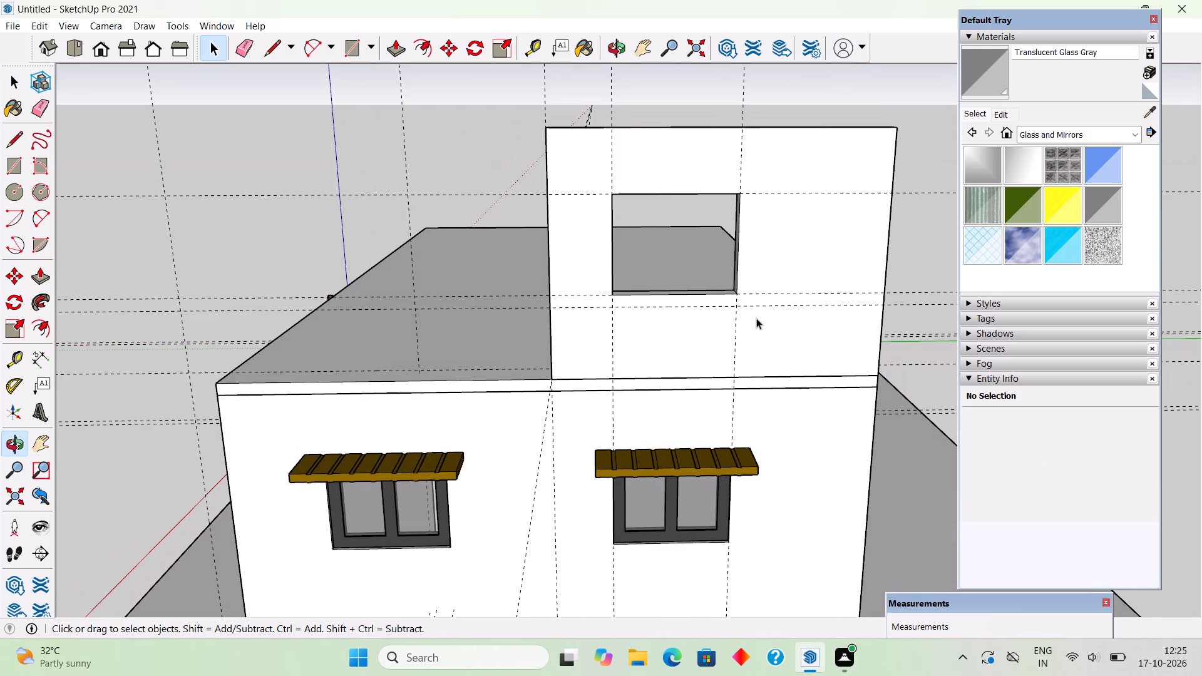
key("r")
scroll(632, 197, "up", 7)
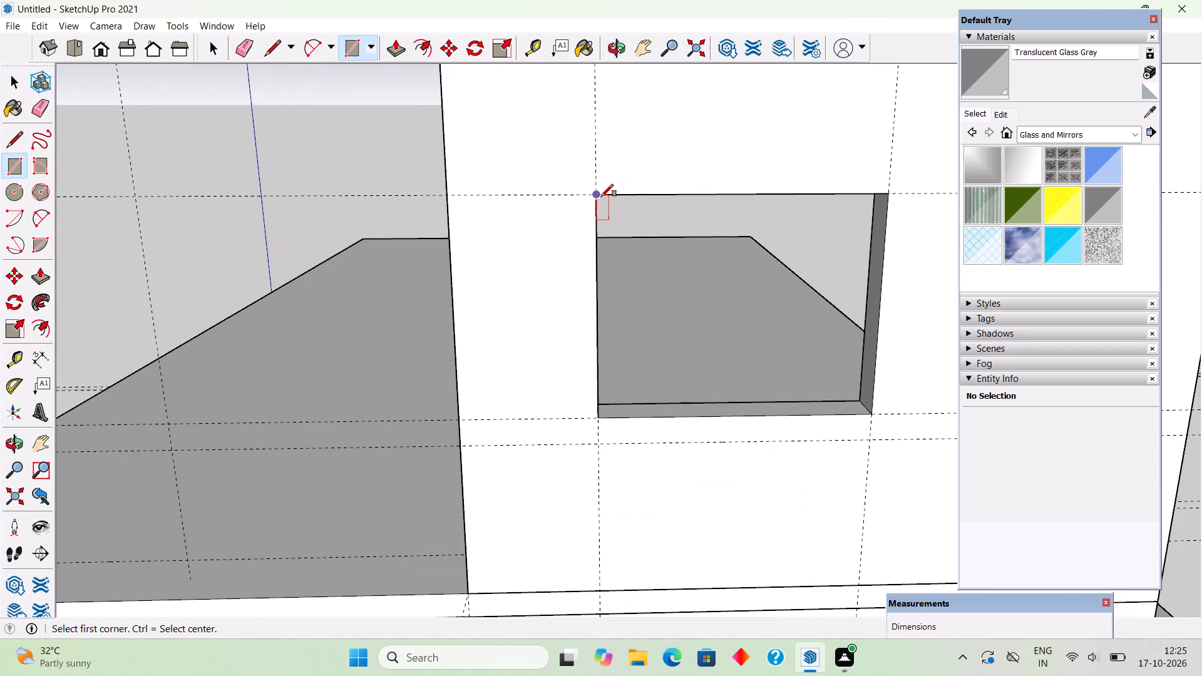
left_click(601, 197)
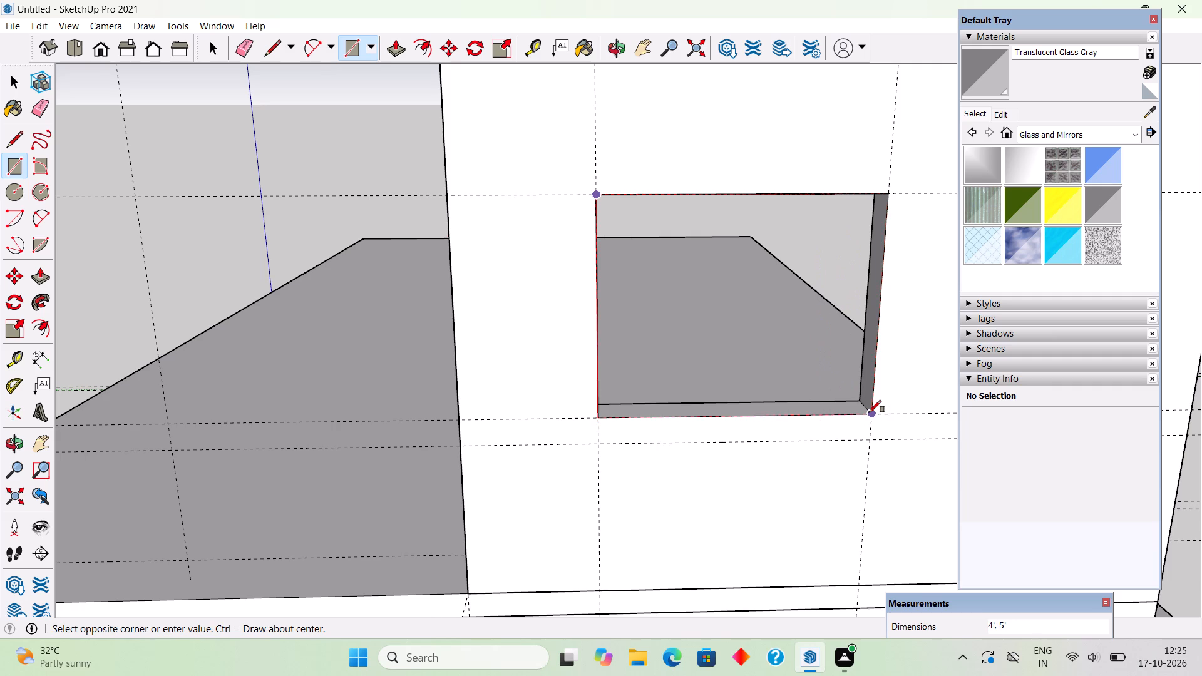
left_click(869, 412)
key("f")
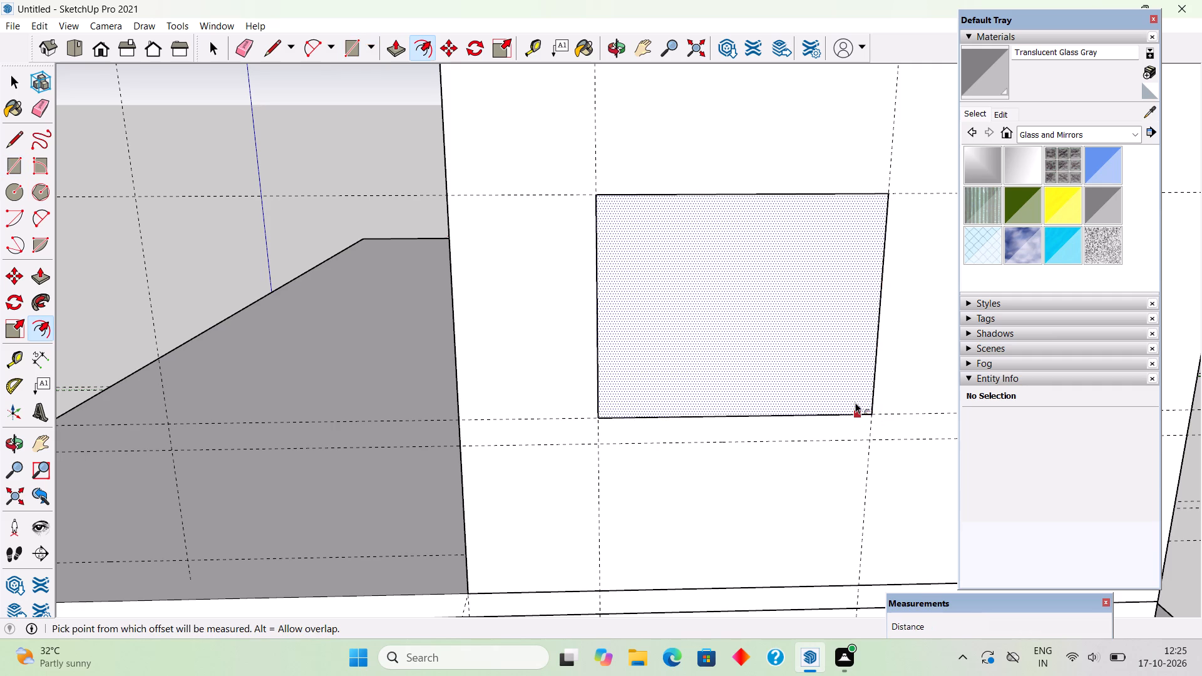
left_click(855, 402)
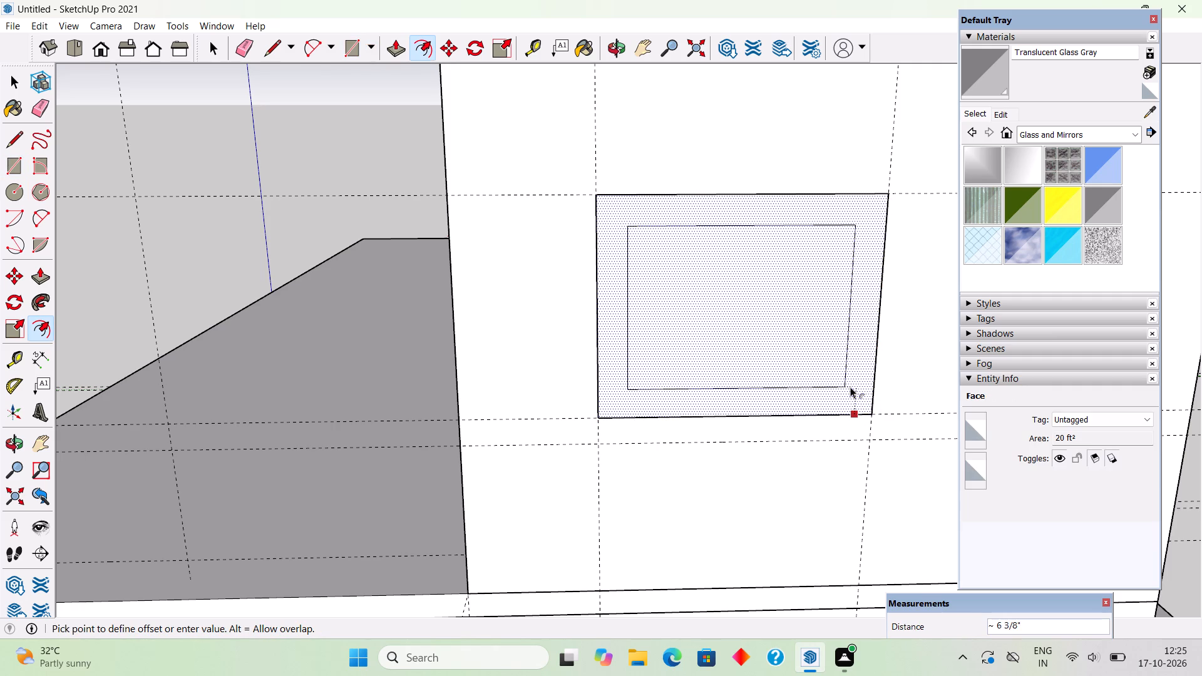
type("6\"")
key("Return")
key("space")
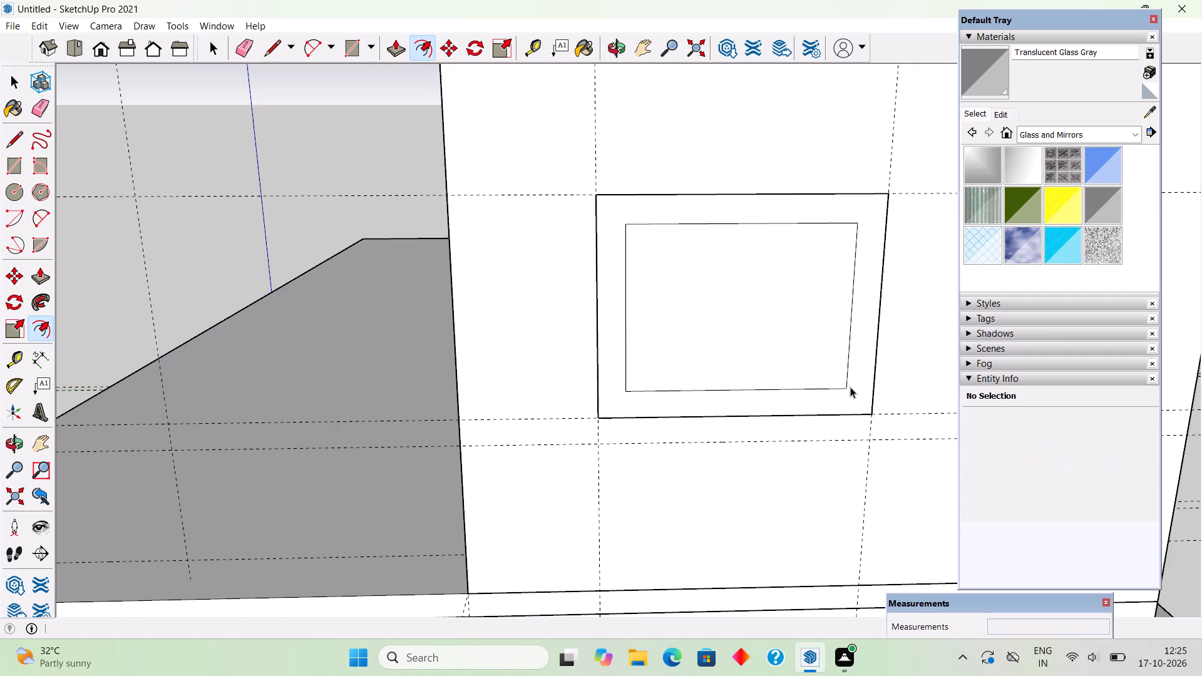
Place a vertical guide at the middle of the inner rectangle, 2' from its side edge, and guides 3" either side of it.
type("t")
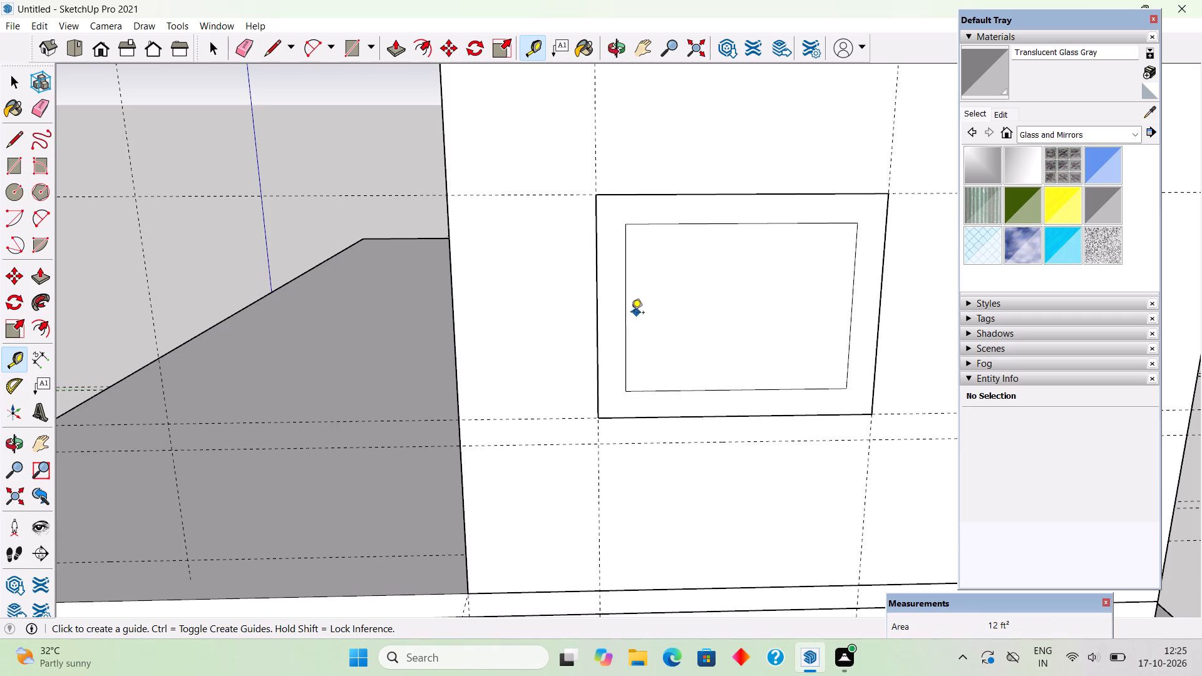
left_click(625, 325)
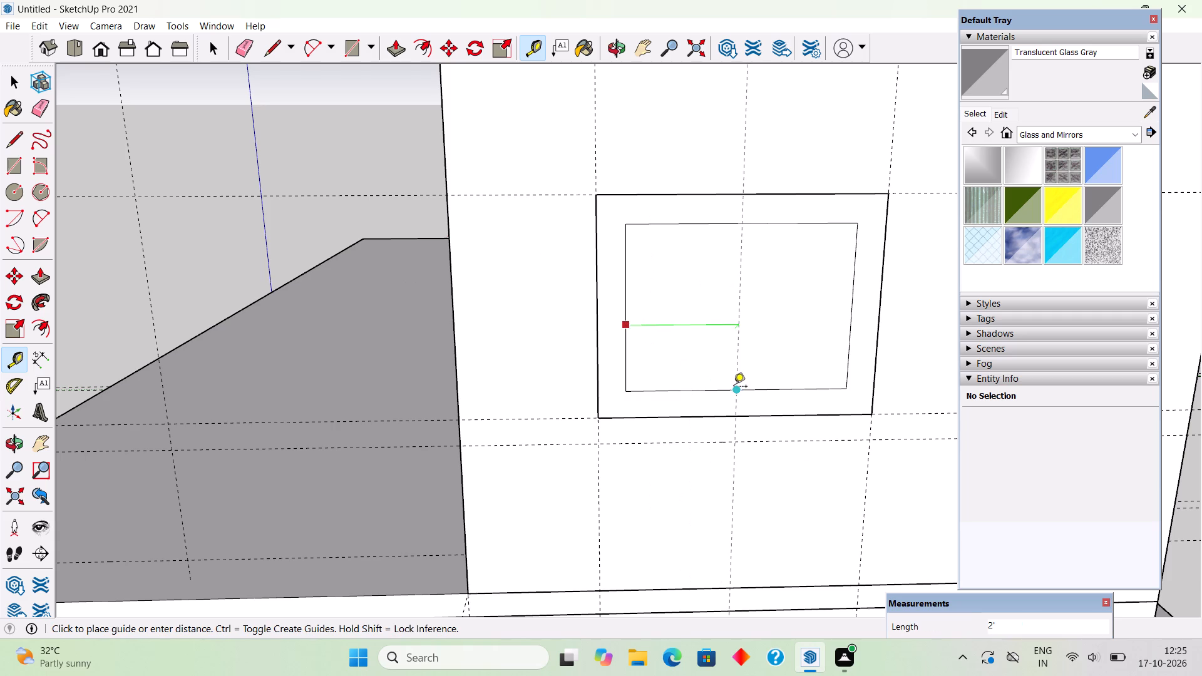
left_click(734, 387)
left_click(737, 352)
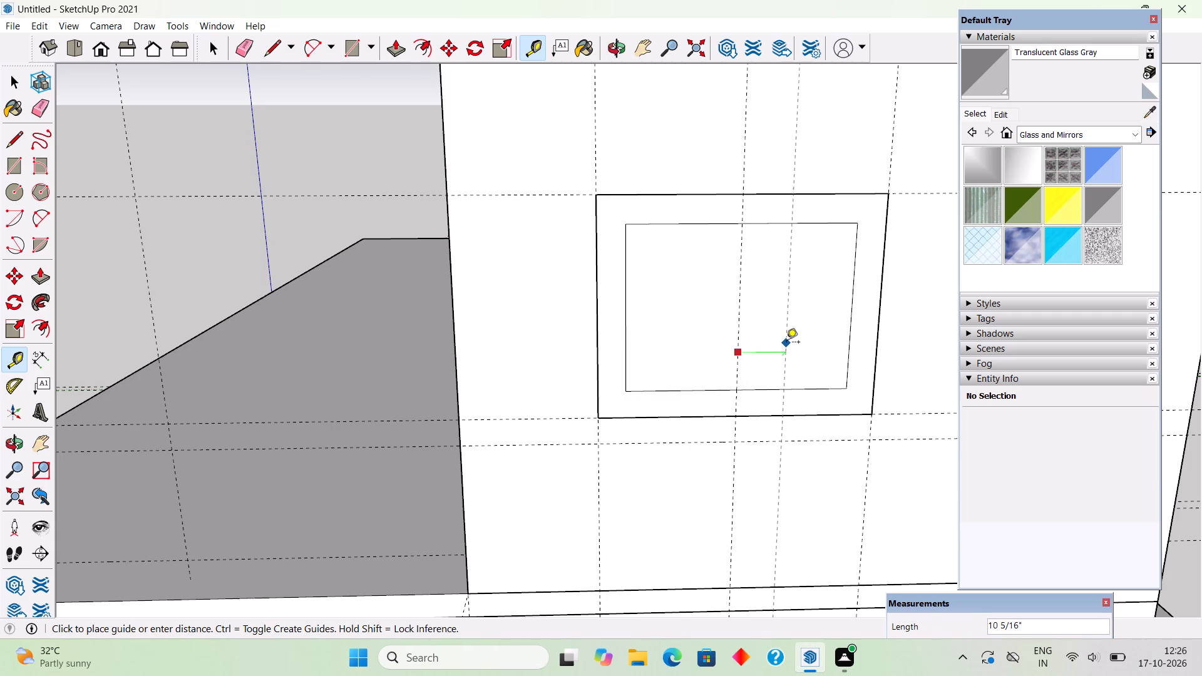
key("3")
key("shift+quotedbl")
key("Return")
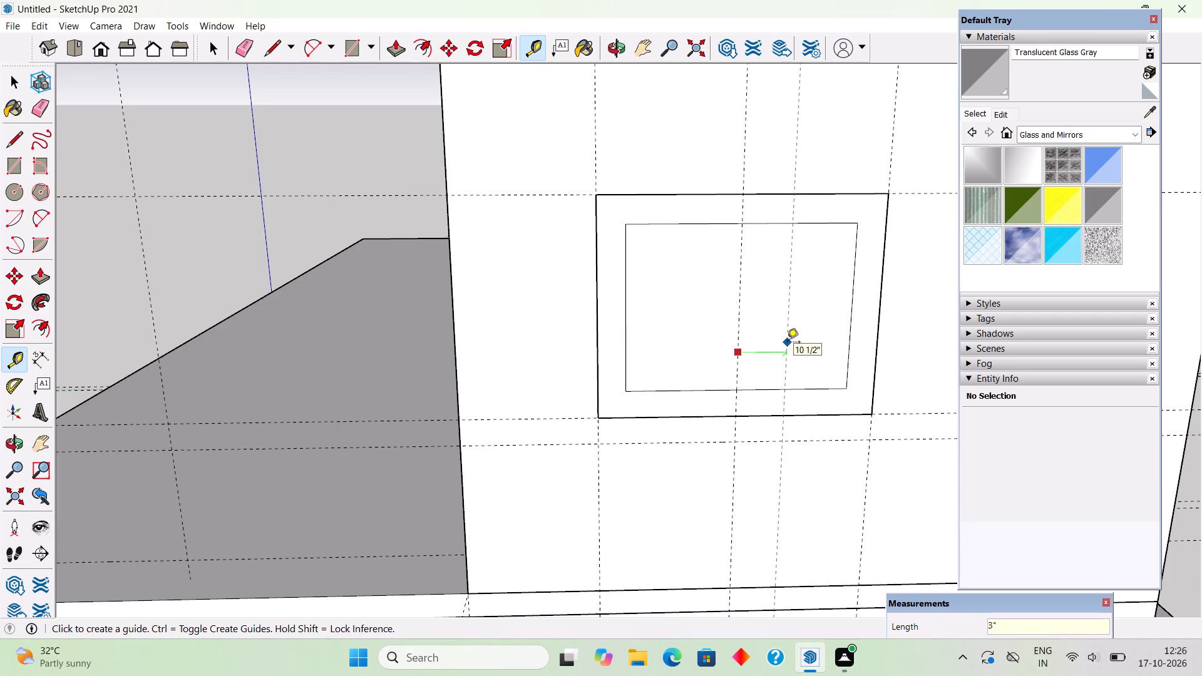
left_click(735, 355)
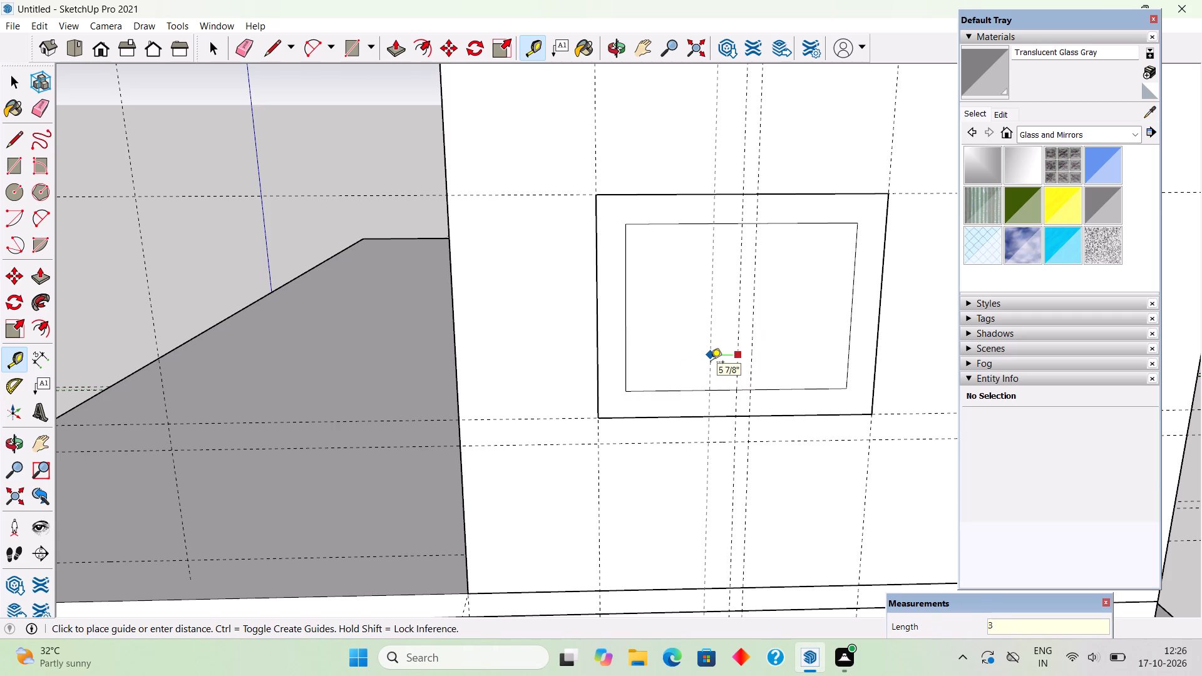
key("3")
key("shift+quotedbl")
key("Return")
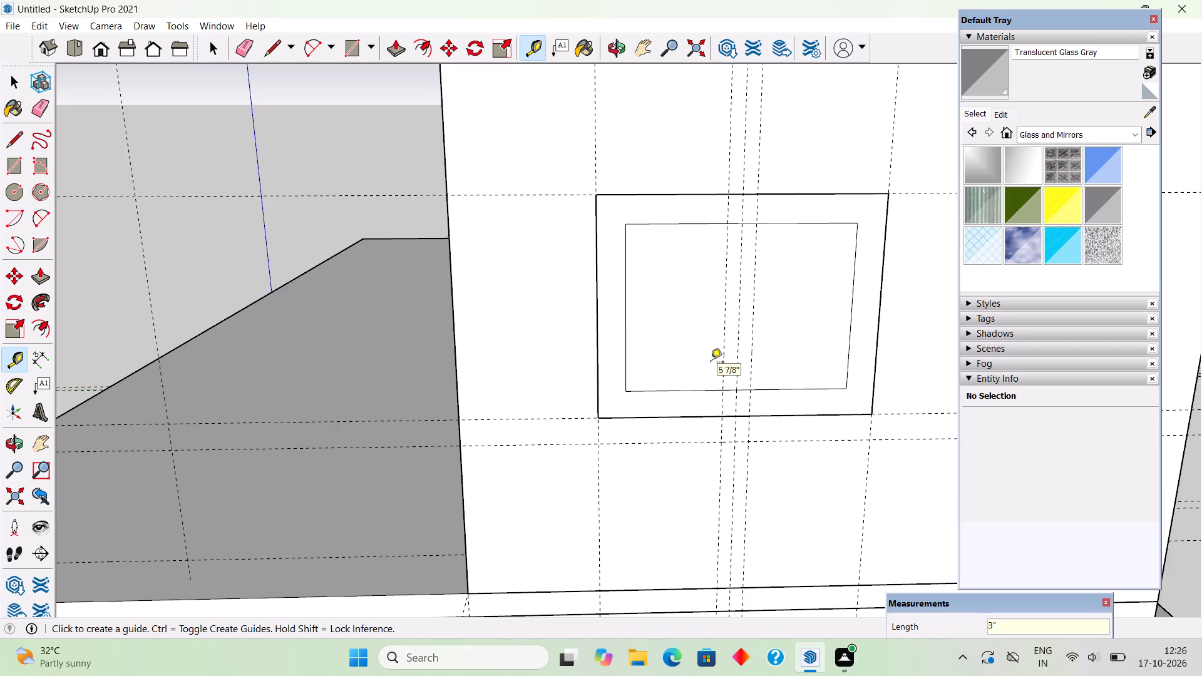
Draw the central mullion's two vertical edges along the outer guides and erase the inner rectangle's top and bottom segments between them.
key("l")
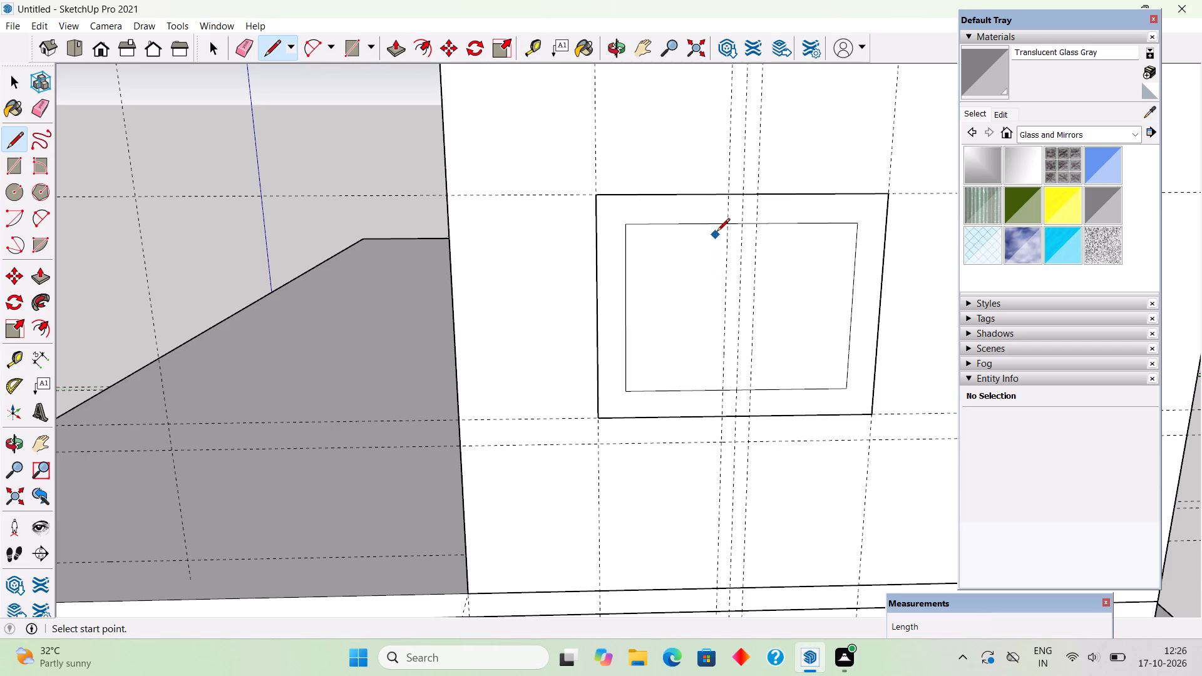
left_click(726, 226)
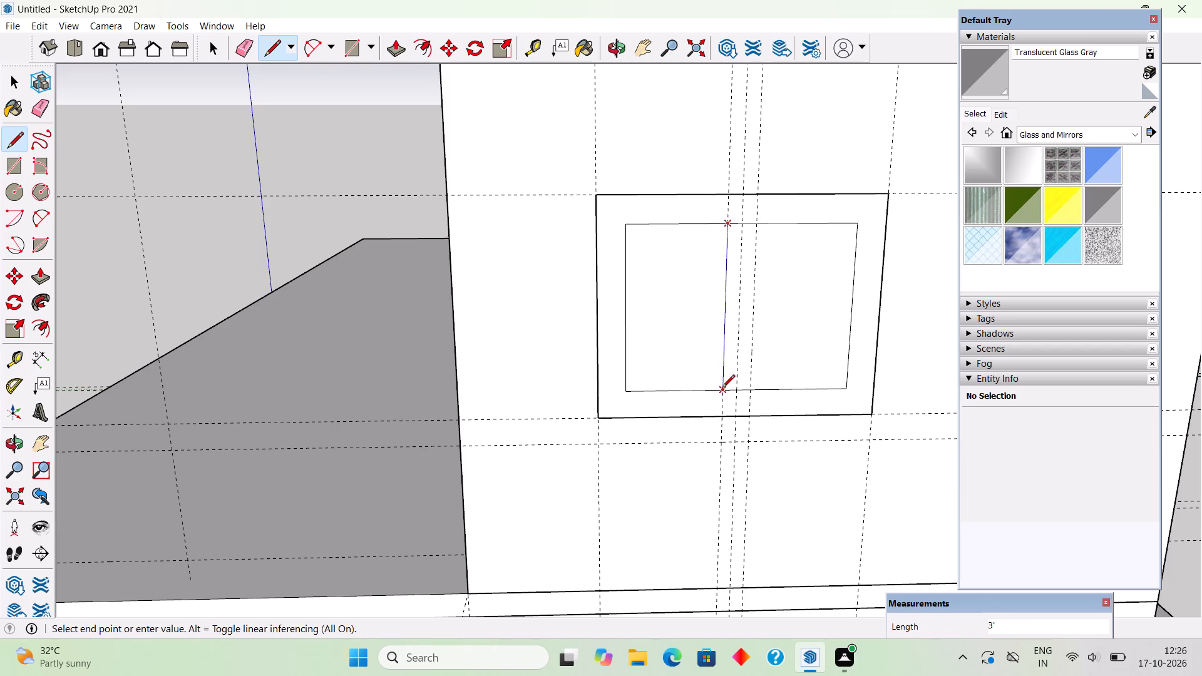
left_click(722, 391)
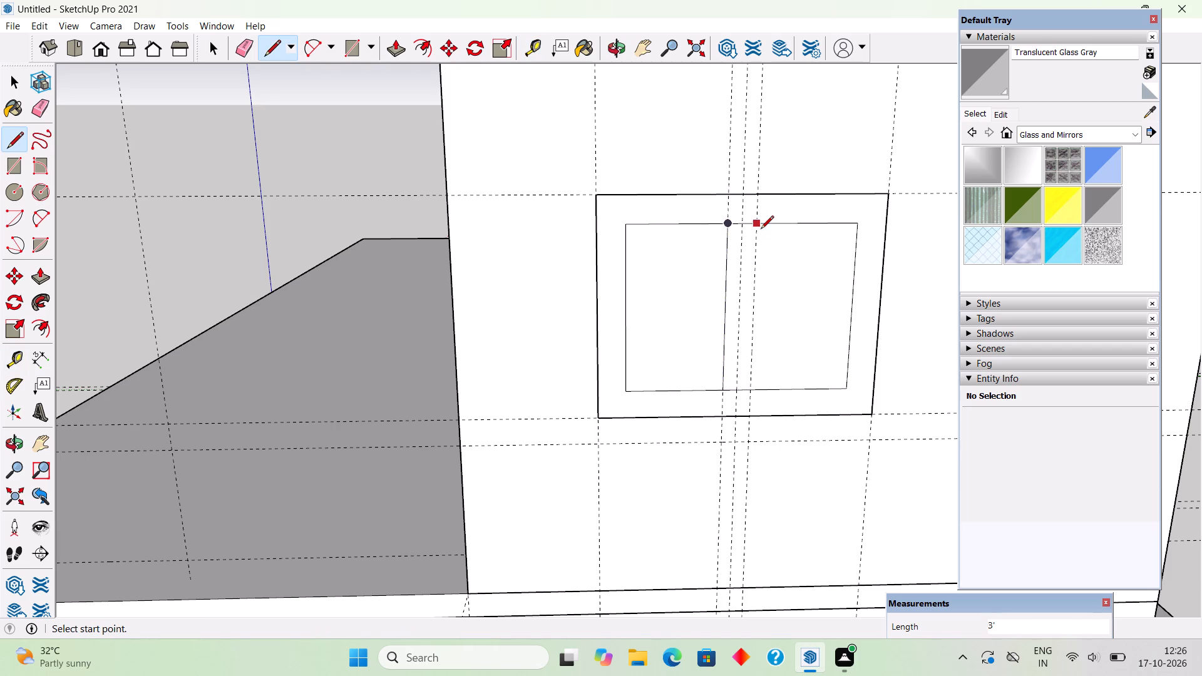
left_click(760, 226)
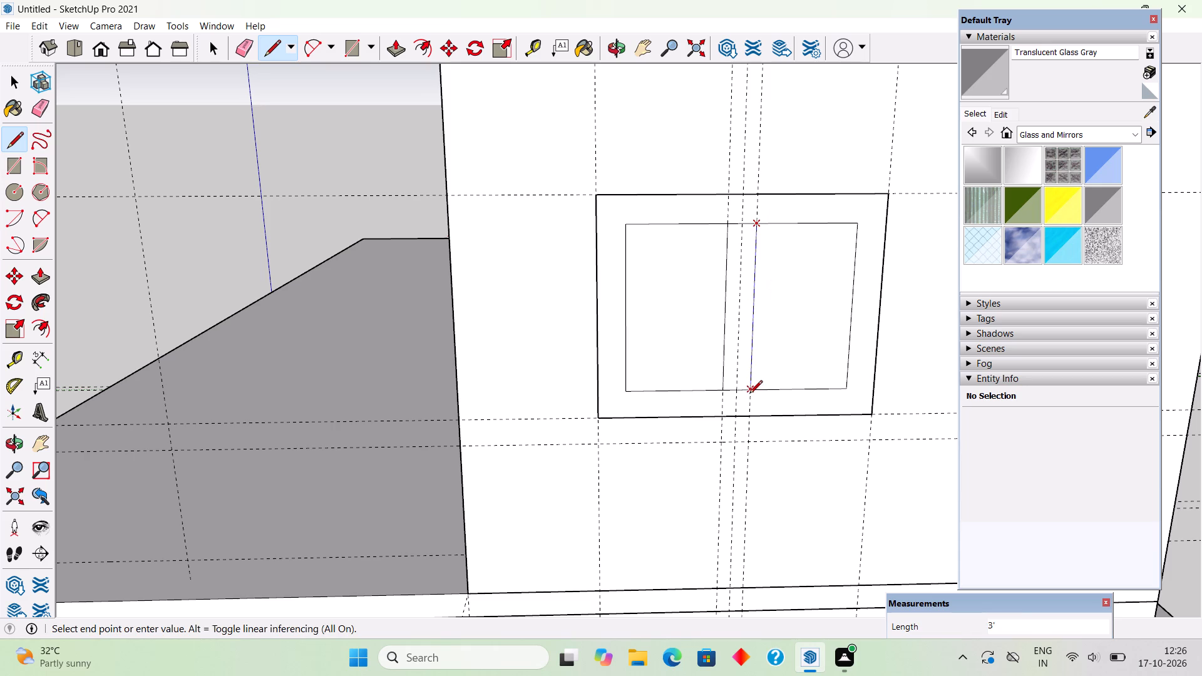
left_click(748, 386)
key("space")
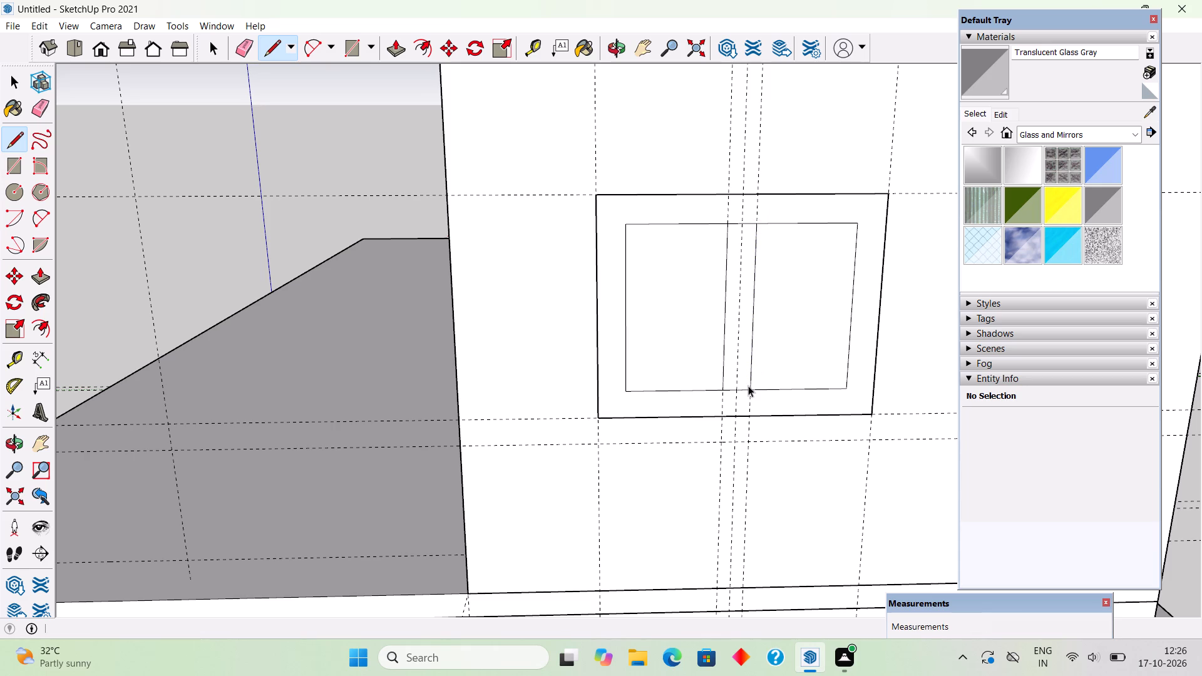
key("e")
scroll(729, 406, "up", 6)
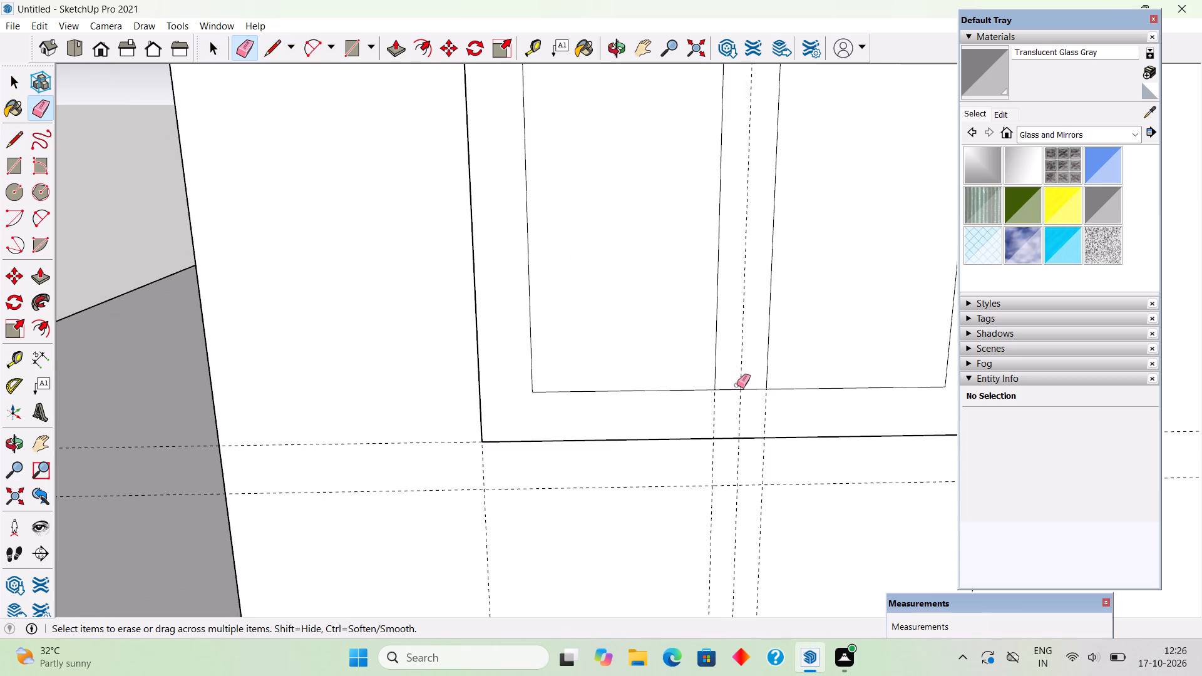
left_click(733, 389)
scroll(733, 389, "down", 4)
scroll(750, 280, "up", 3)
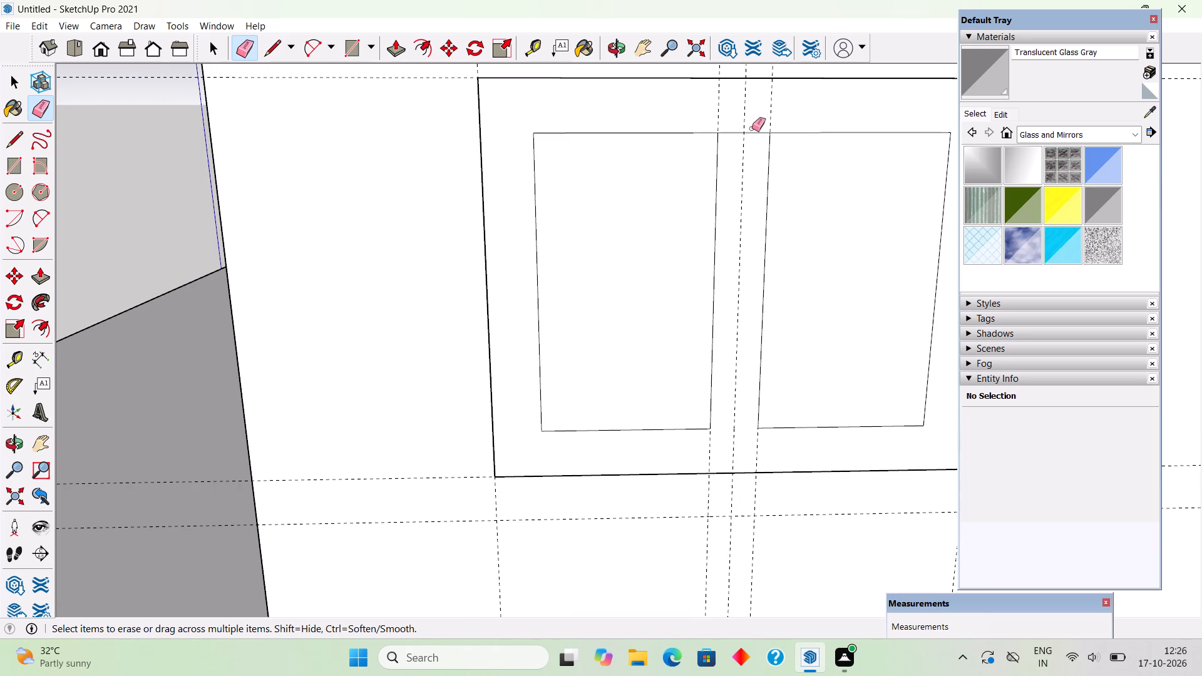
left_click(752, 133)
key("space")
Delete the two pane faces of the upper window to leave only the frame.
left_click(682, 226)
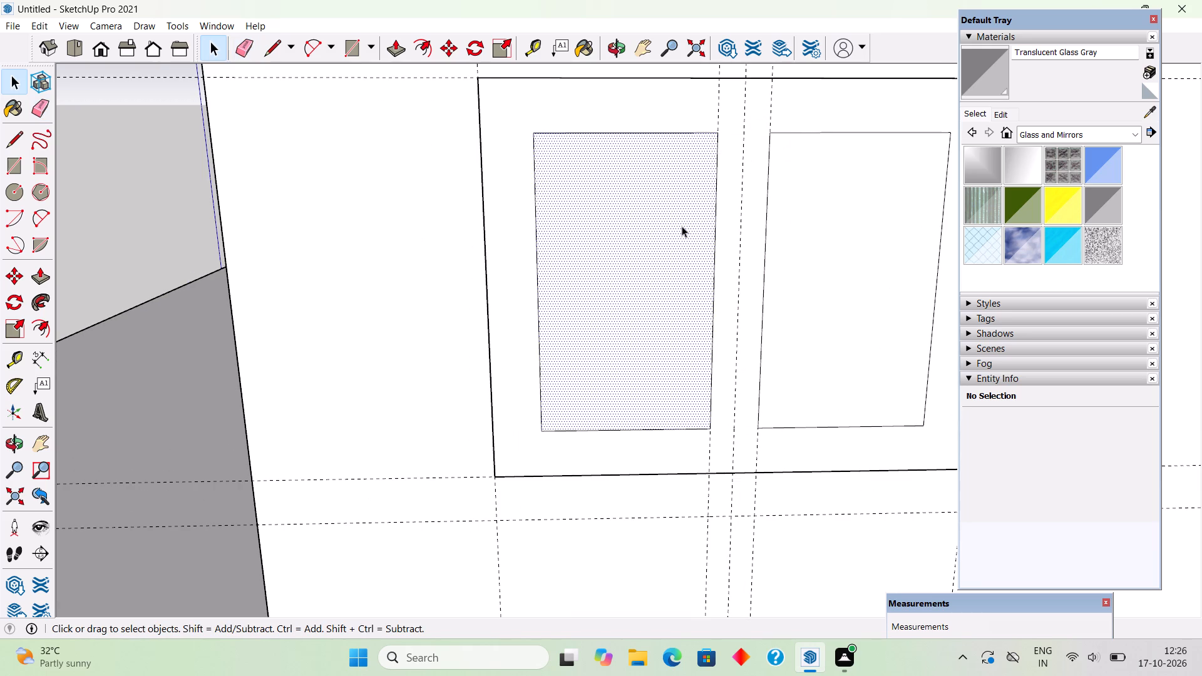
key("Delete")
left_click(802, 250)
key("Delete")
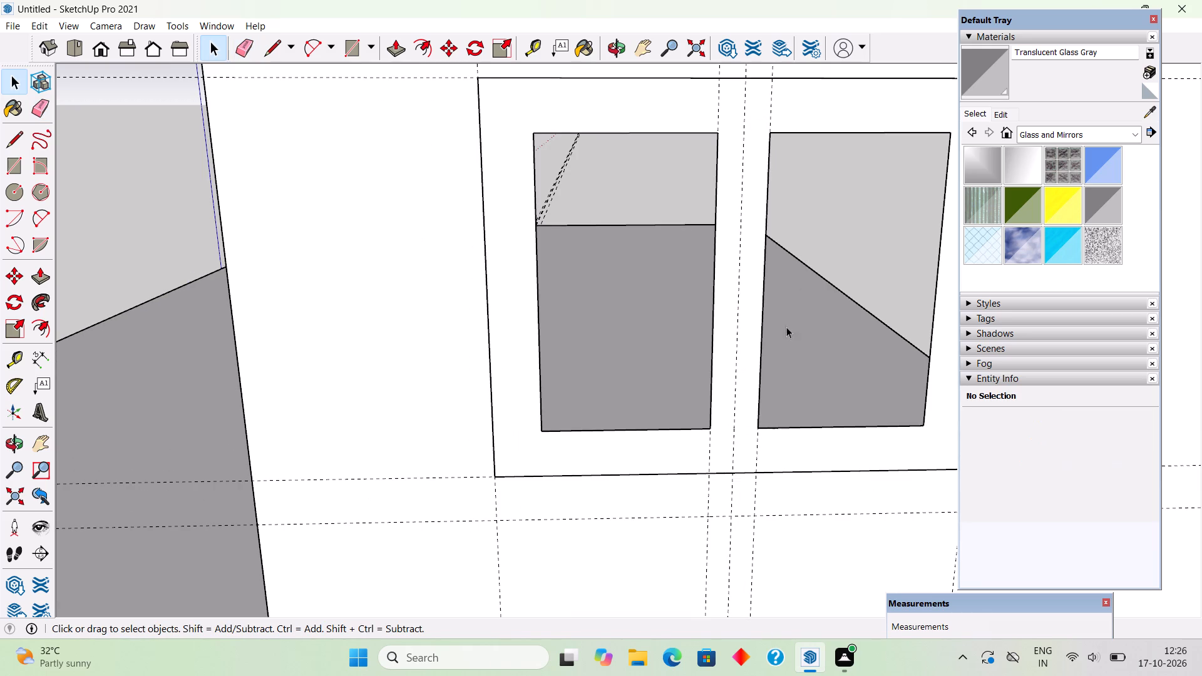
Extrude the upper window frame face 3" outward from the wall.
left_click(697, 463)
key("p")
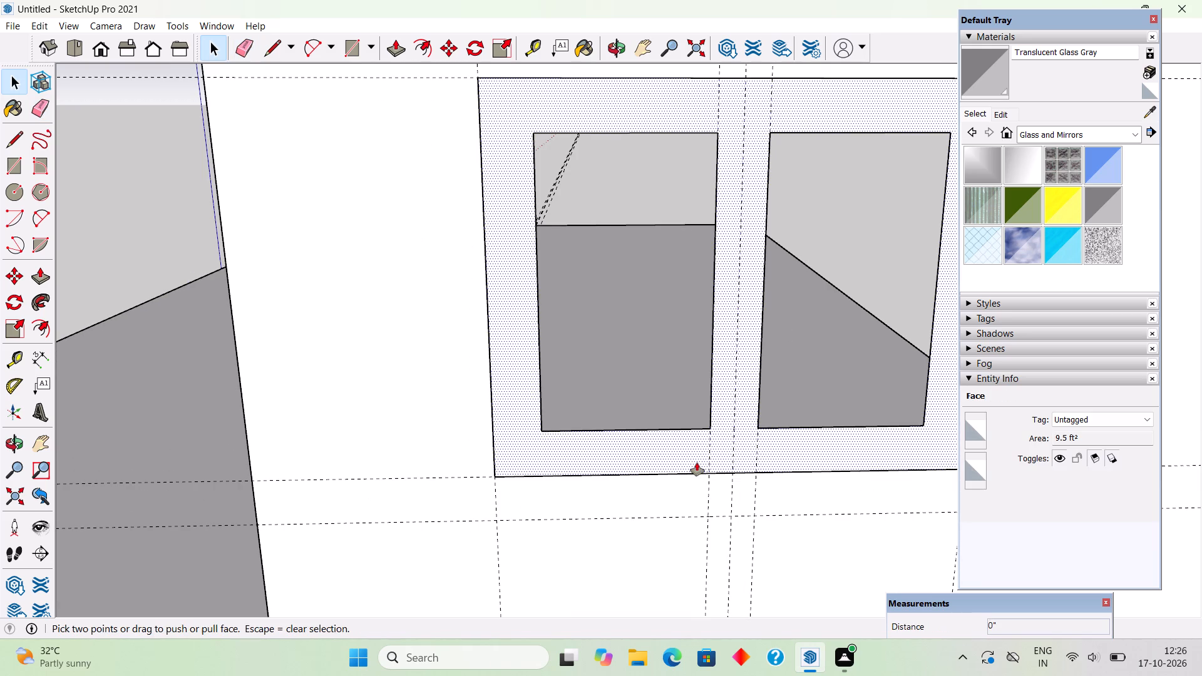
left_click(697, 463)
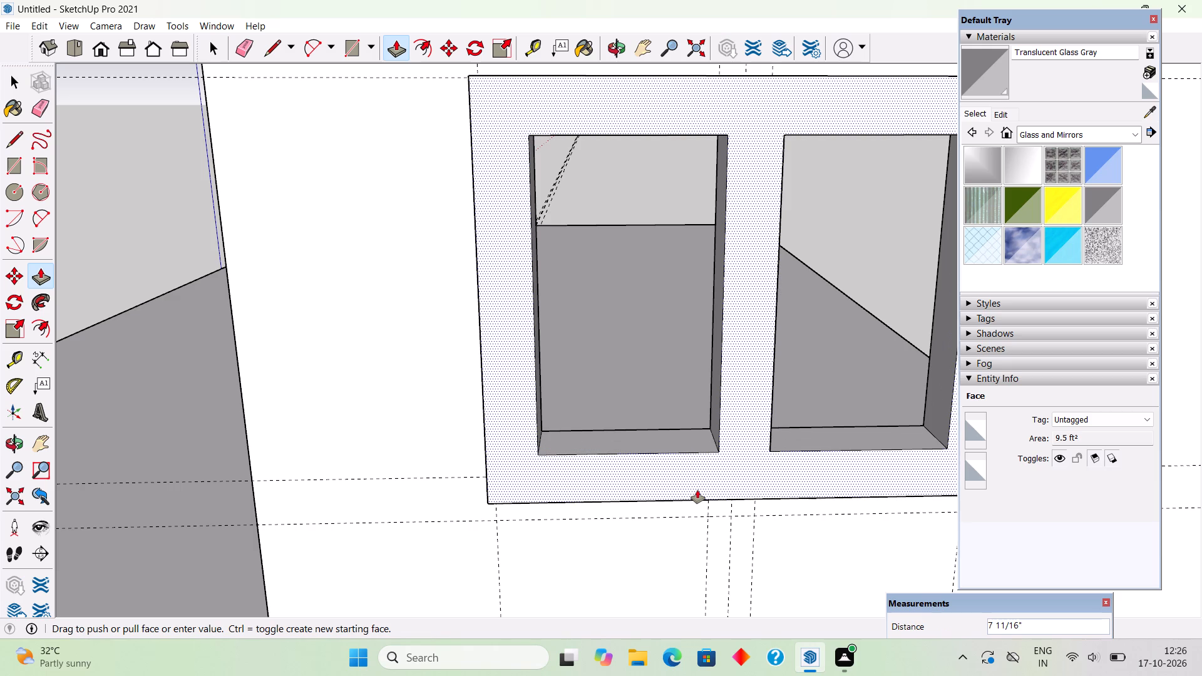
type("3\"")
key("Return")
key("space")
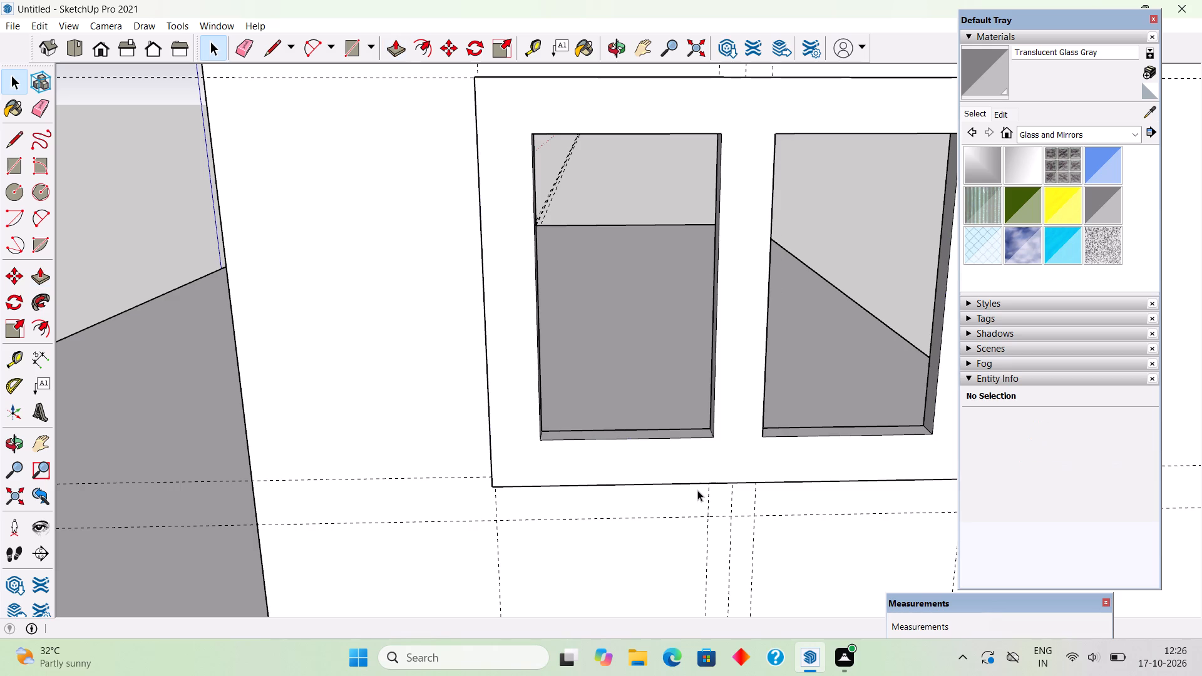
Select the entire upper window frame and make it a group.
scroll(697, 496, "down", 16)
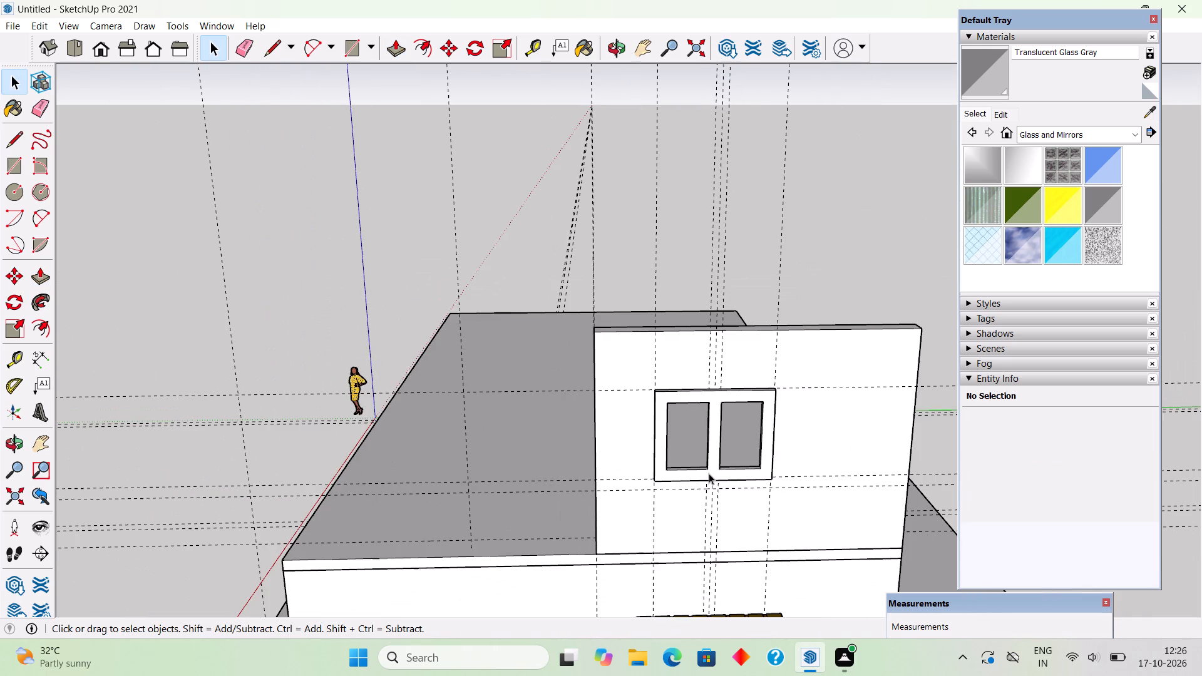
triple_click(709, 473)
right_click(709, 473)
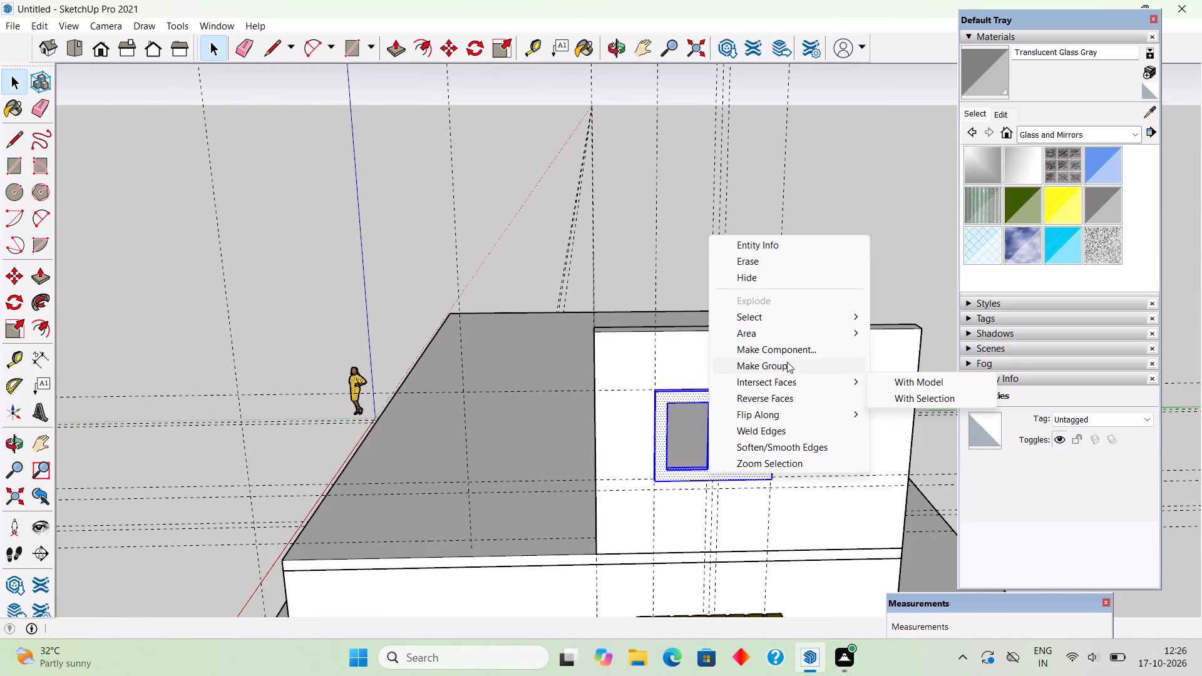
left_click(787, 362)
scroll(754, 400, "down", 5)
middle_click_drag(698, 498, 747, 508)
scroll(855, 425, "up", 3)
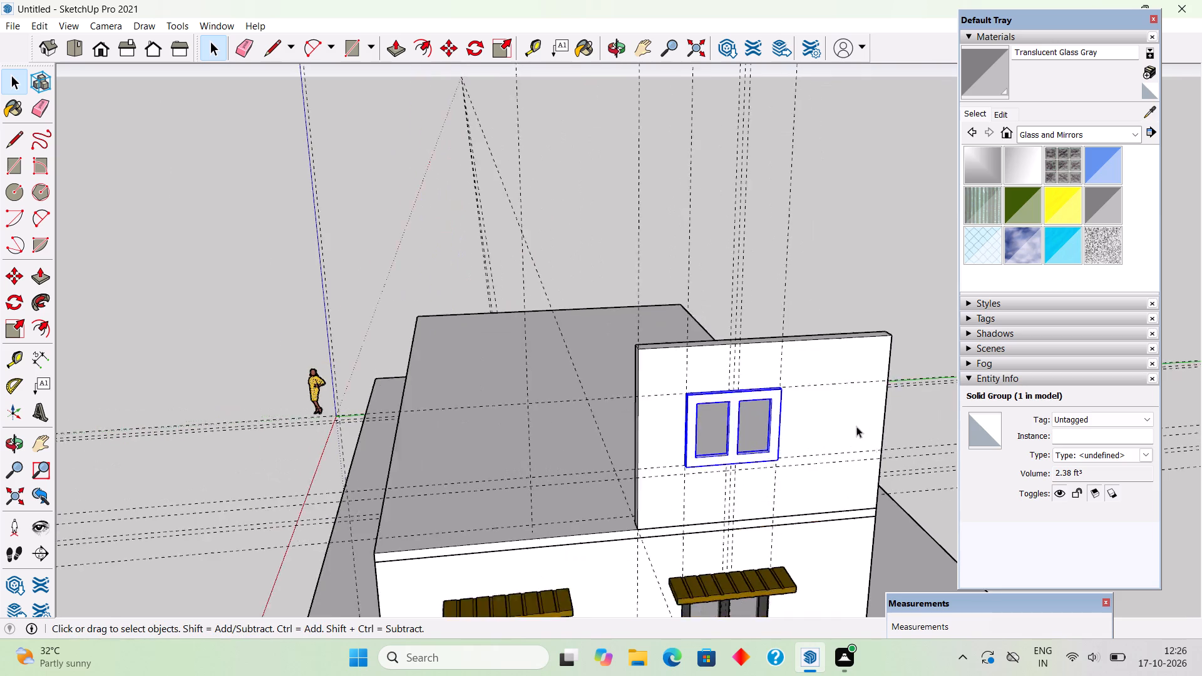
Move the upper window frame group inward by its lower corner until its front face is flush with the wall.
scroll(856, 426, "up", 3)
middle_click_drag(749, 506, 786, 559)
scroll(786, 559, "up", 12)
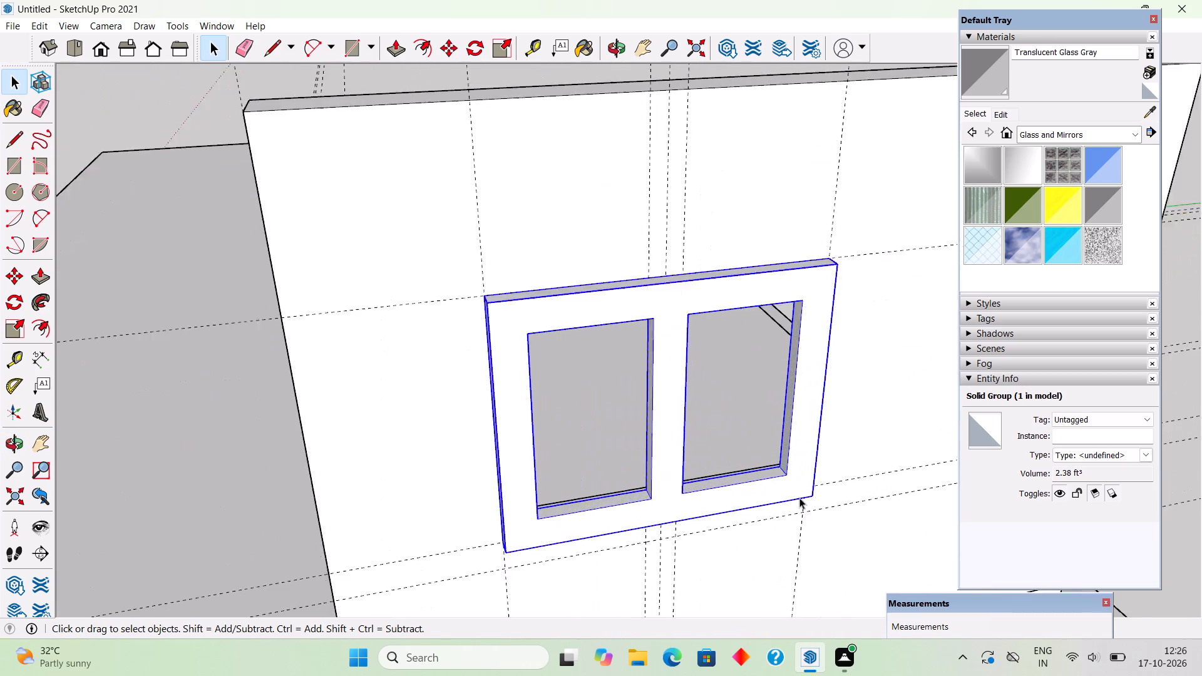
key("m")
left_click(824, 498)
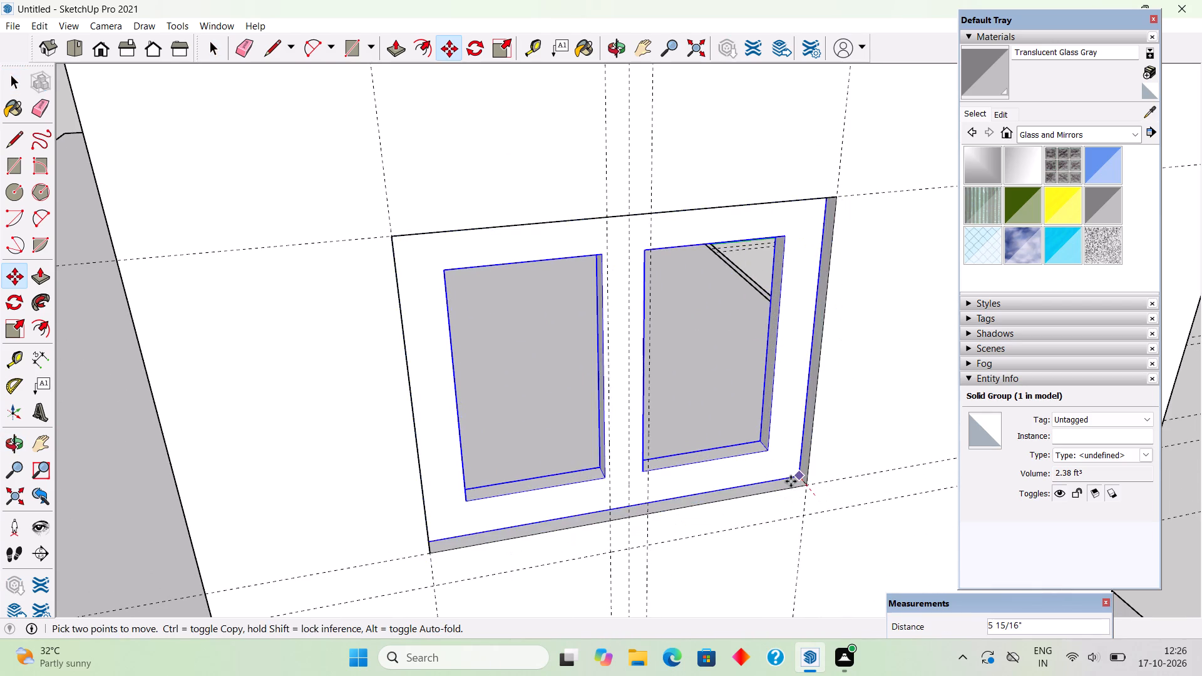
left_click(804, 488)
Recess the upper window frame group 2" into the wall from the wall's outer face.
scroll(804, 488, "up", 9)
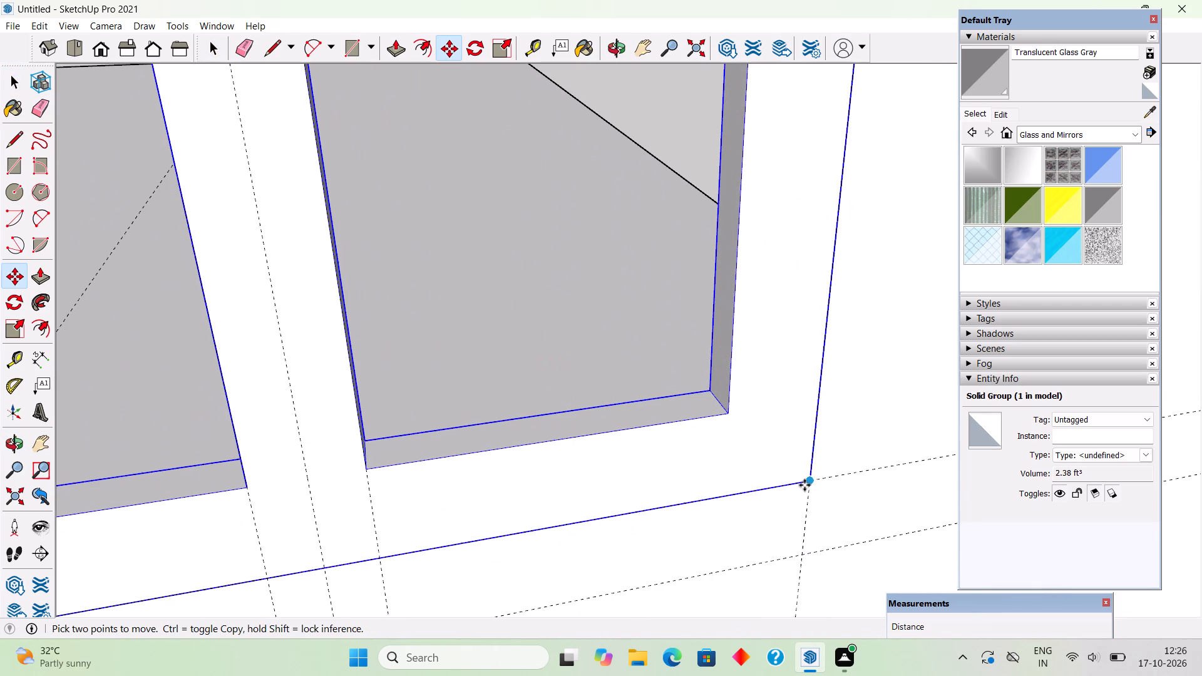
left_click(809, 481)
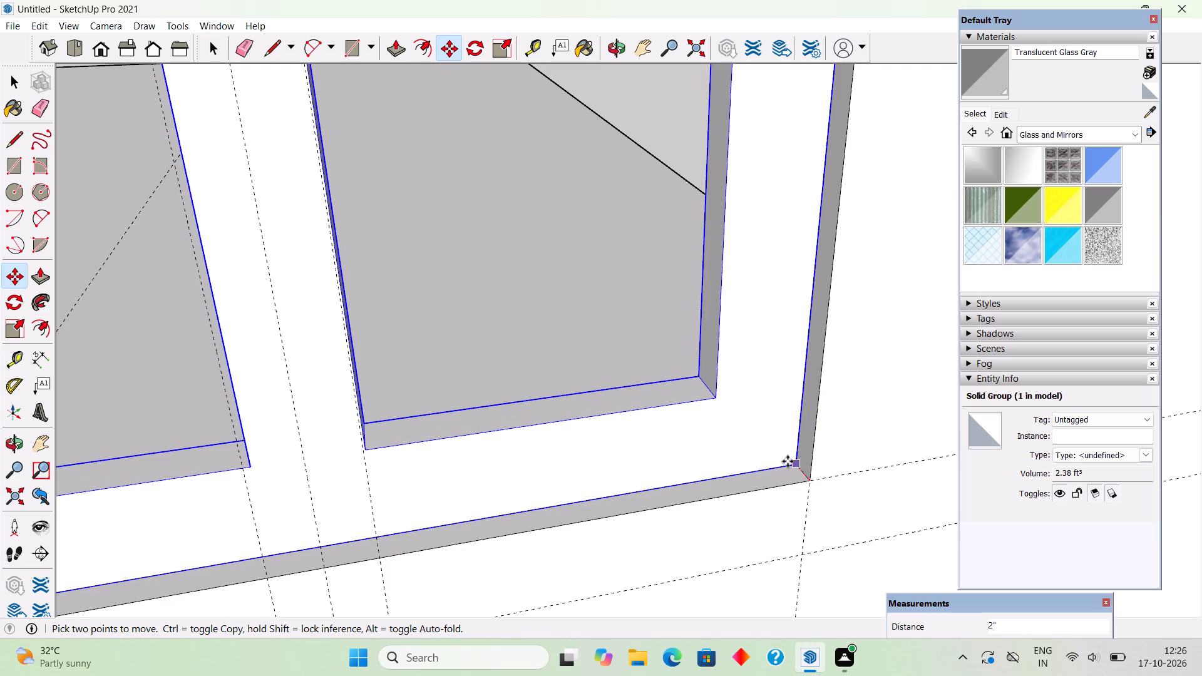
key("Return")
key("2")
key("shift+quotedbl")
key("Return")
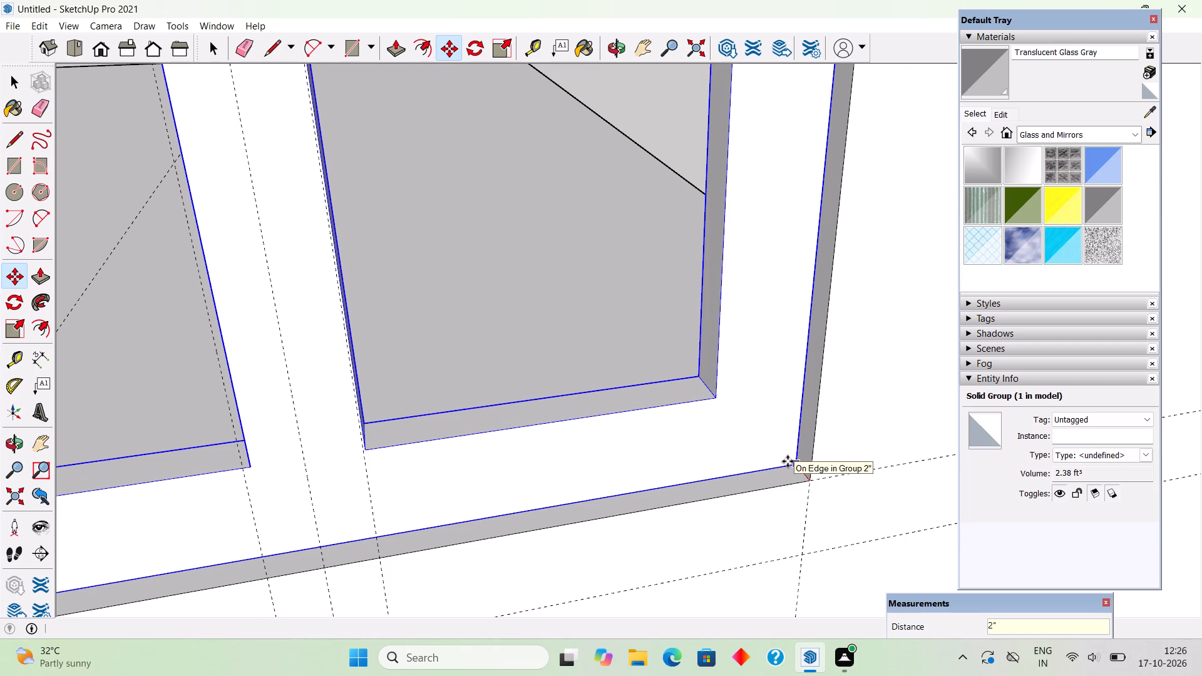
key("space")
scroll(788, 461, "down", 12)
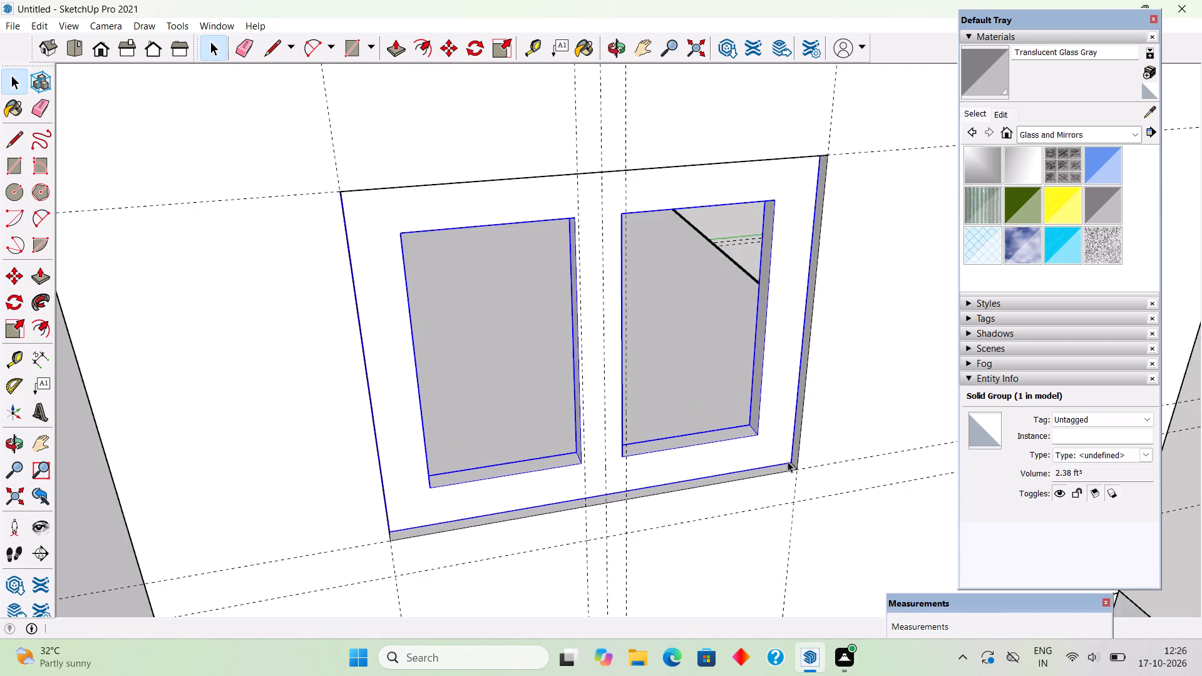
scroll(788, 461, "down", 8)
left_click(695, 214)
Draw a 3' by 1' 9" rectangle corner to corner over the left opening of the upper window frame.
middle_click_drag(773, 501, 696, 369)
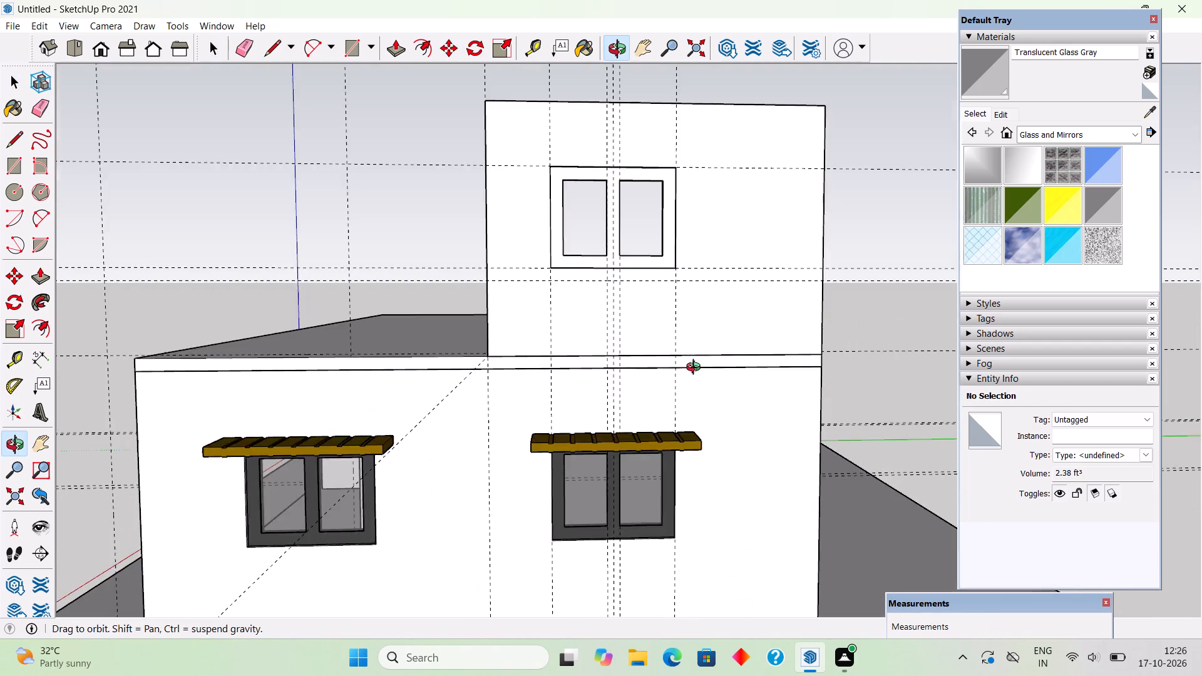
middle_click_drag(696, 369, 696, 368)
scroll(696, 368, "down", 4)
middle_click_drag(707, 459, 690, 396)
scroll(683, 324, "up", 5)
scroll(683, 324, "down", 4)
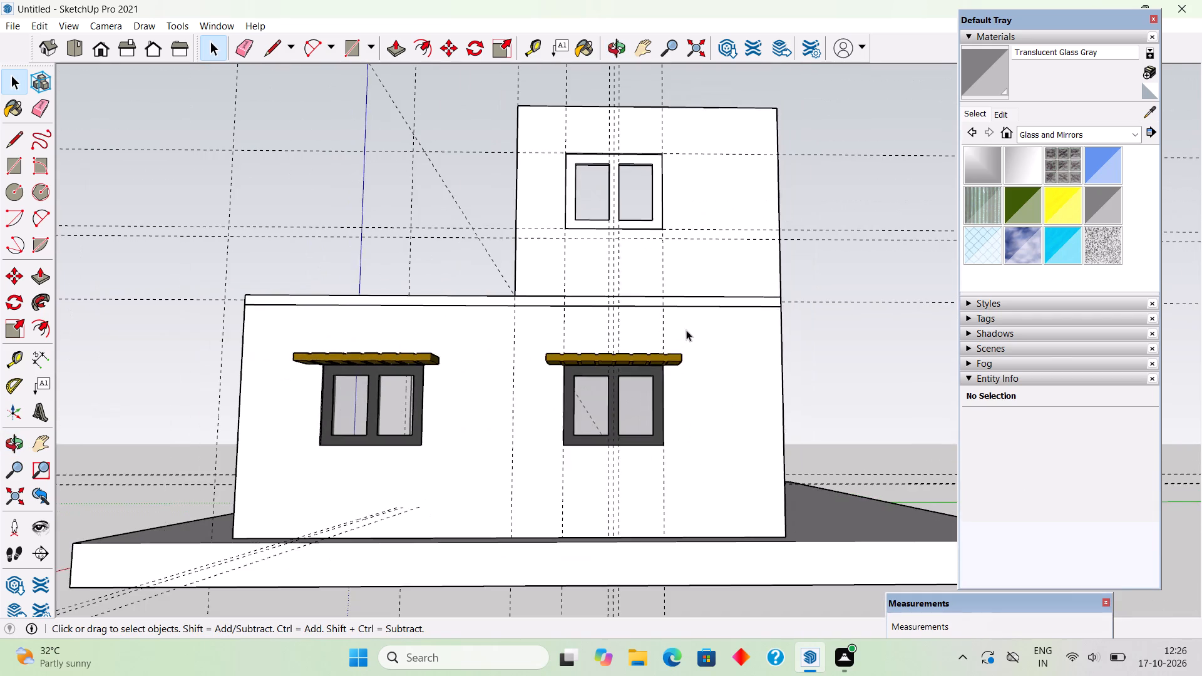
scroll(659, 113, "up", 4)
middle_click_drag(674, 160, 723, 245)
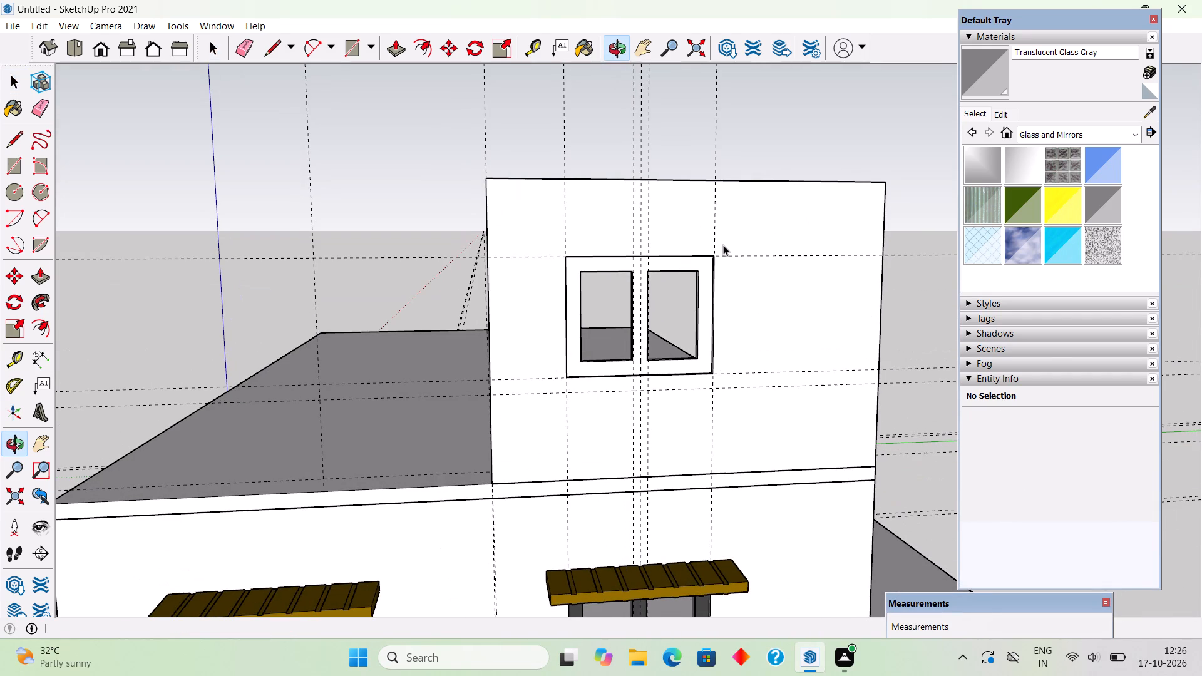
key("r")
scroll(573, 272, "up", 3)
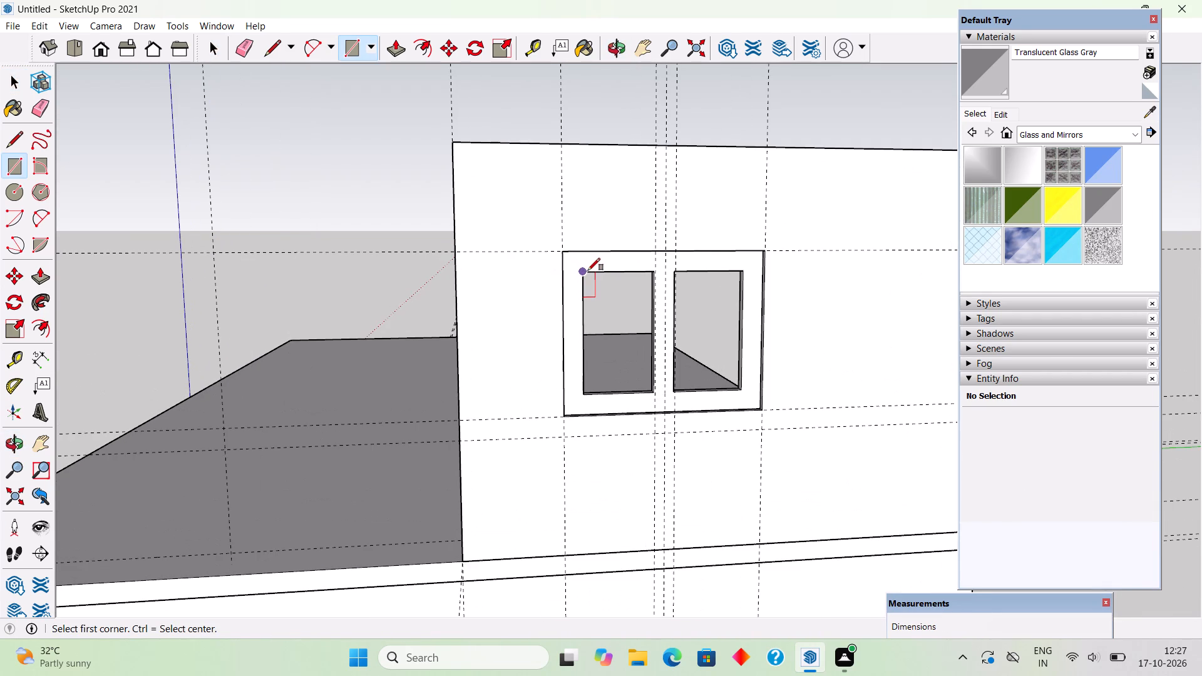
left_click(588, 270)
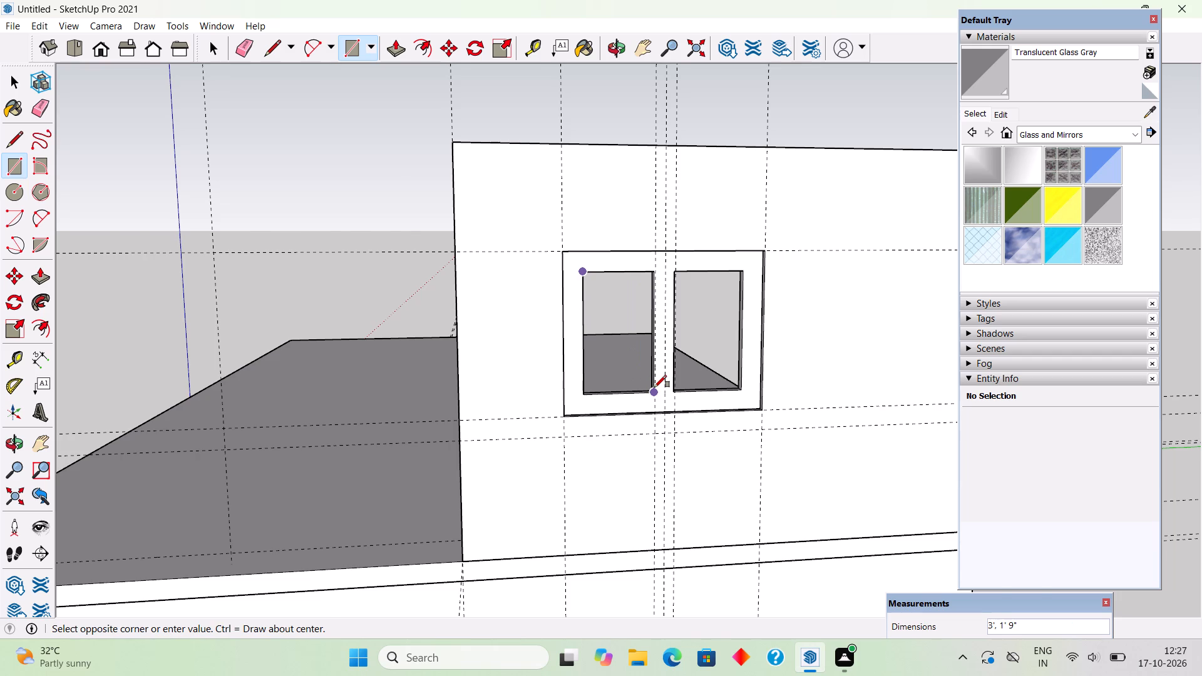
scroll(654, 387, "up", 9)
scroll(726, 379, "down", 3)
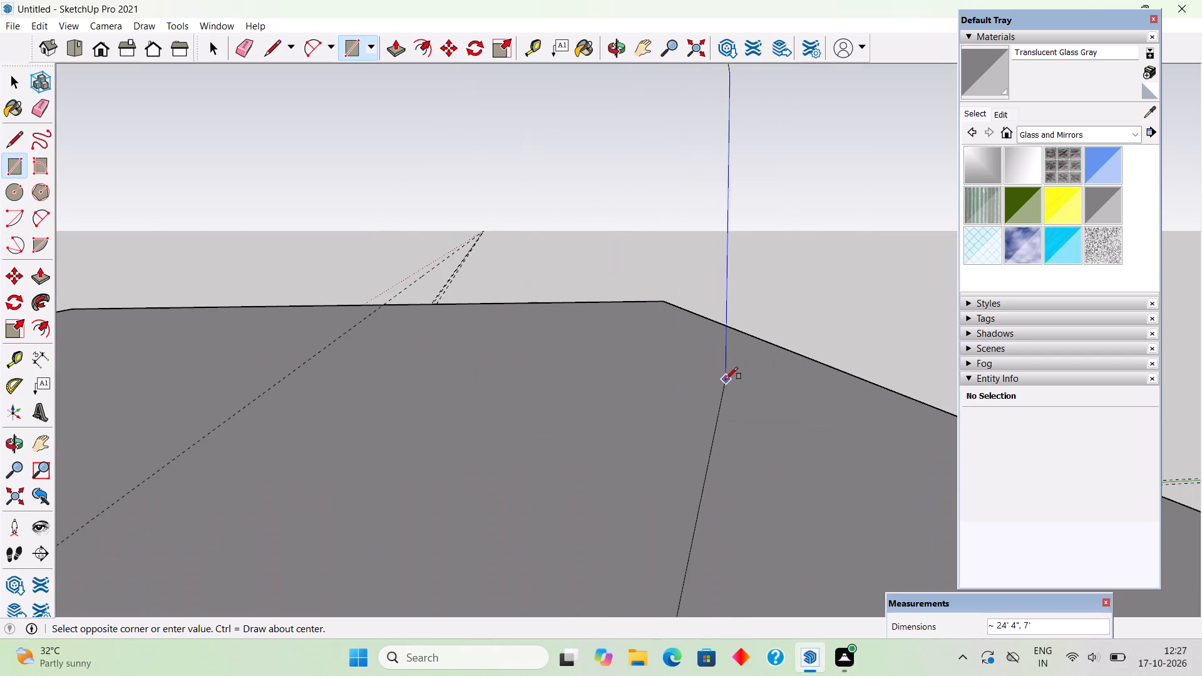
scroll(780, 399, "down", 4)
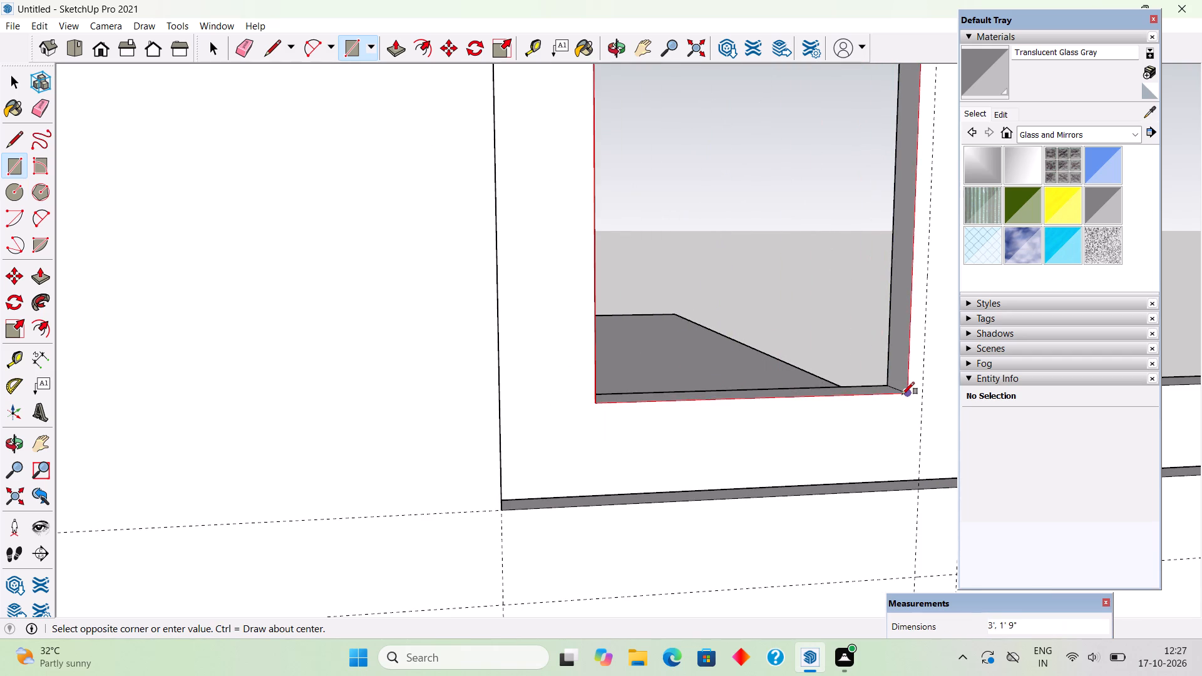
left_click(906, 394)
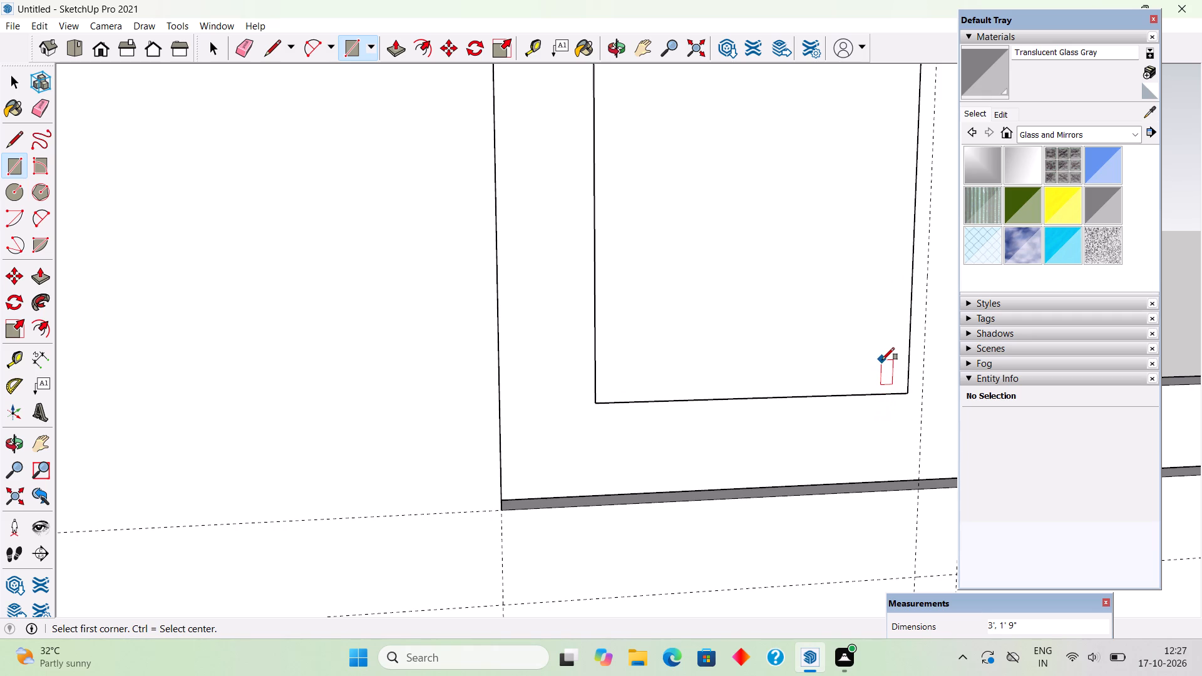
Draw a 3' by 1' 9" rectangle corner to corner over the right opening of the upper window frame.
scroll(771, 459, "down", 4)
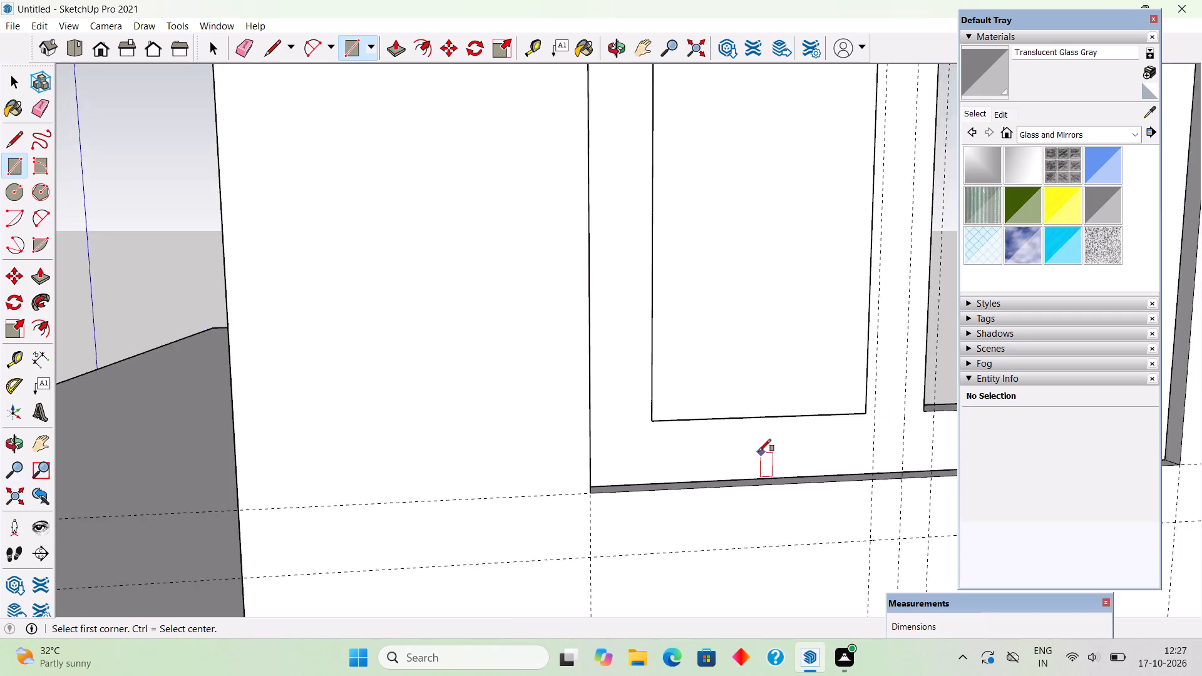
scroll(759, 451, "down", 11)
scroll(947, 309, "up", 4)
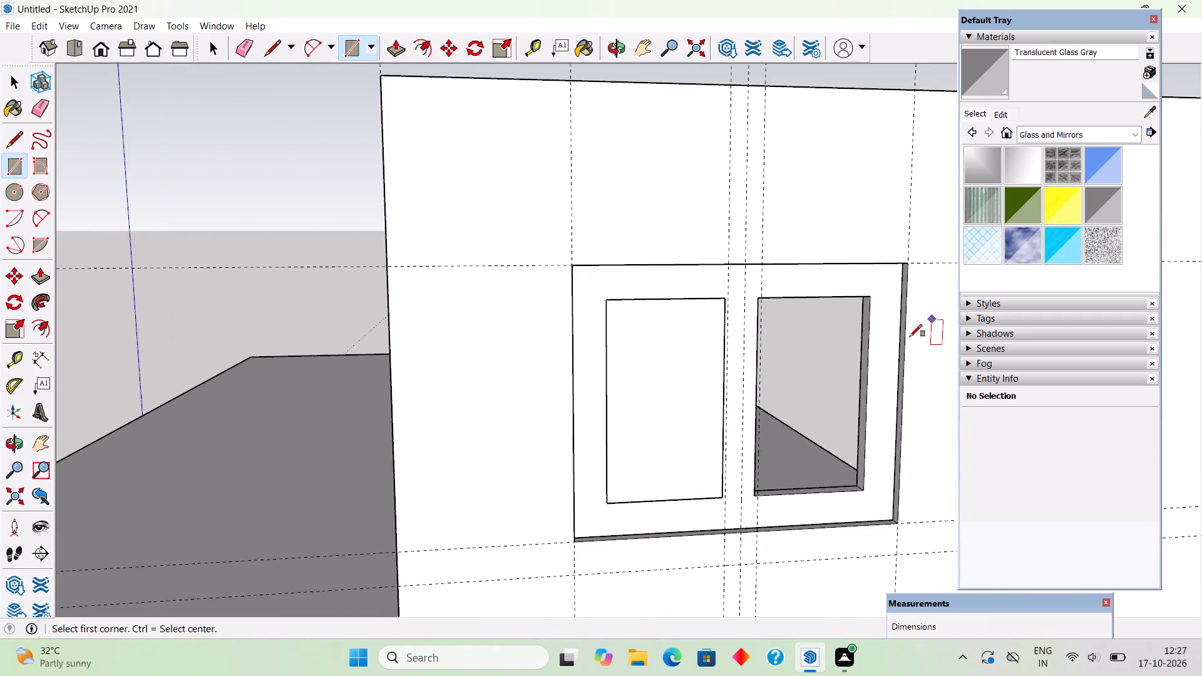
scroll(910, 337, "up", 3)
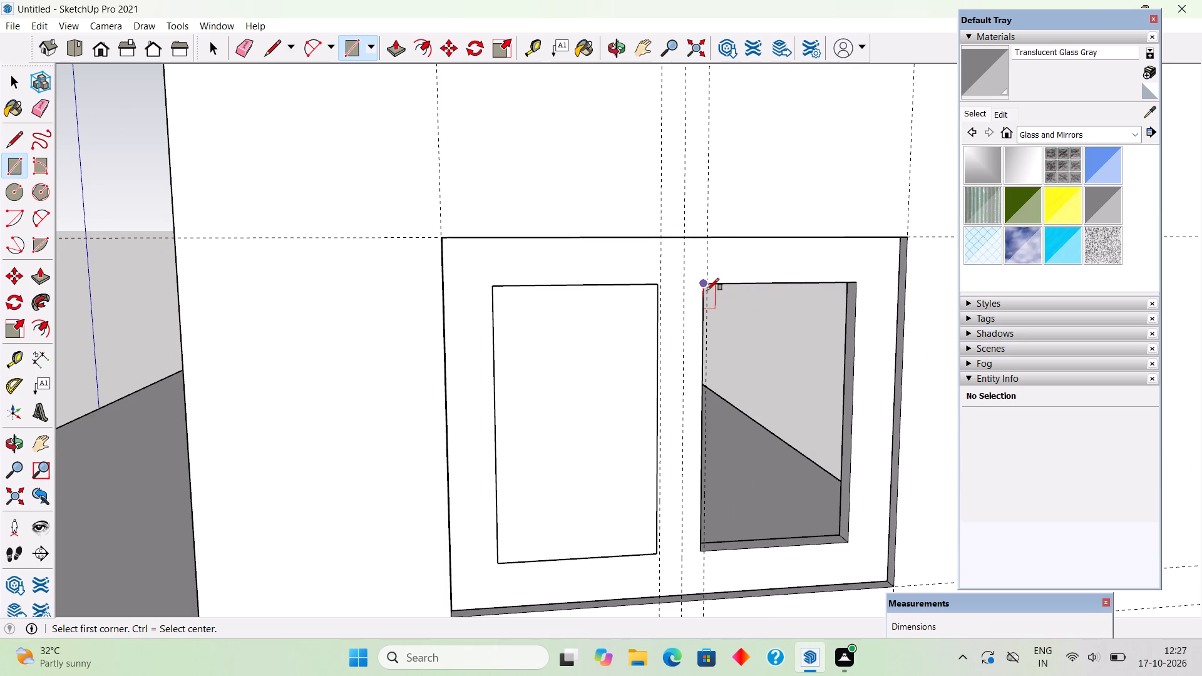
left_click(706, 290)
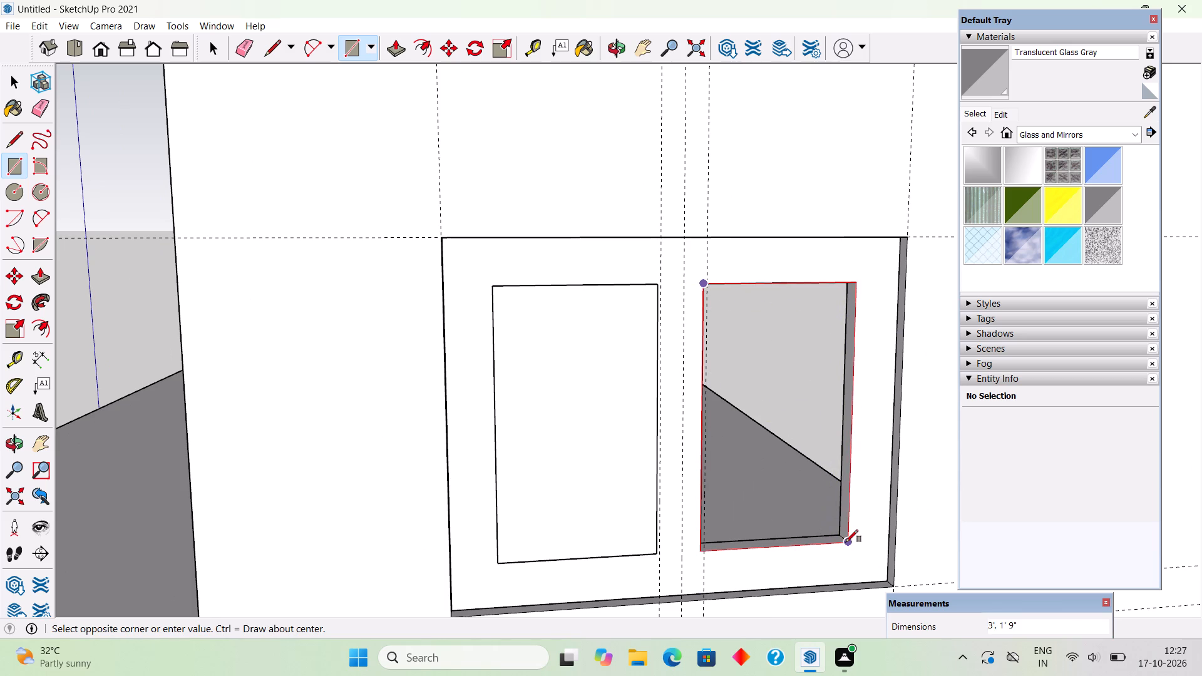
left_click(848, 542)
key("space")
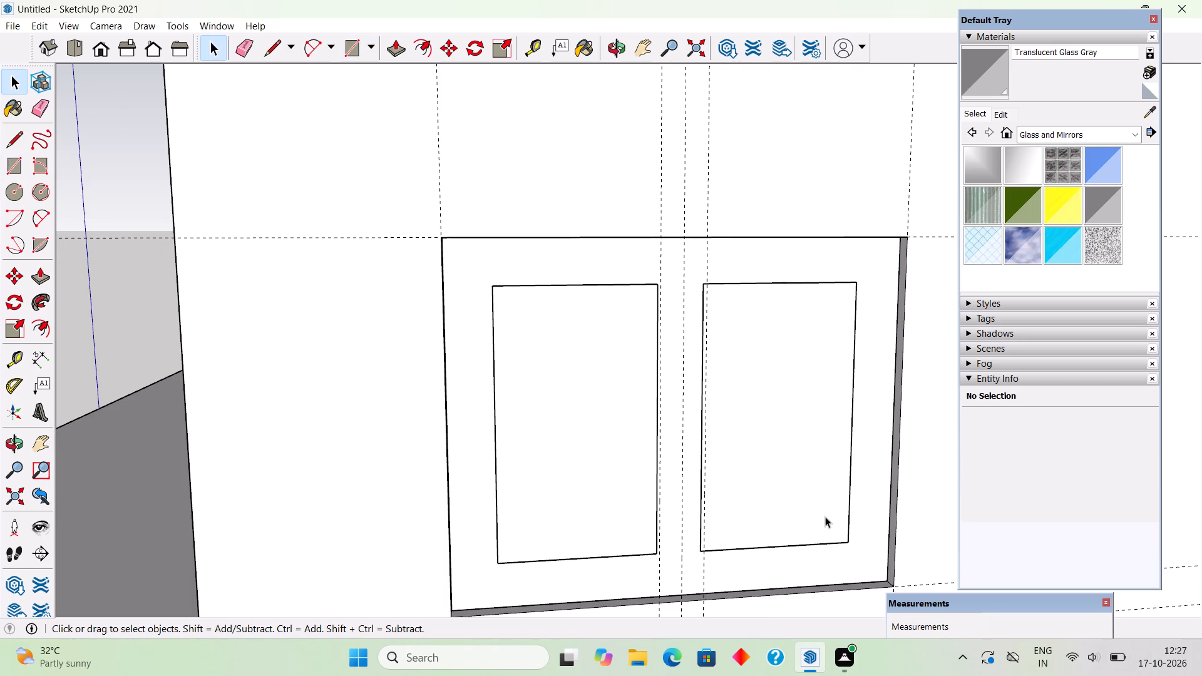
Make each of the two upper window pane rectangles, with its edges, a separate group.
triple_click(825, 516)
right_click(825, 516)
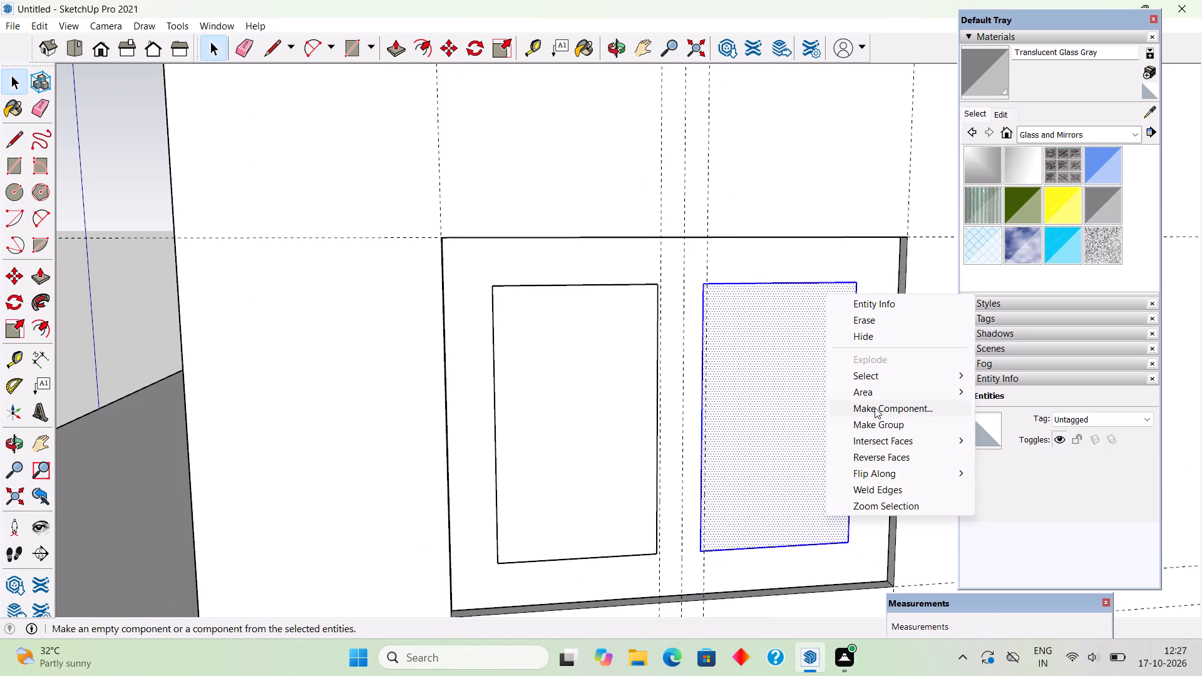
left_click(879, 428)
triple_click(622, 446)
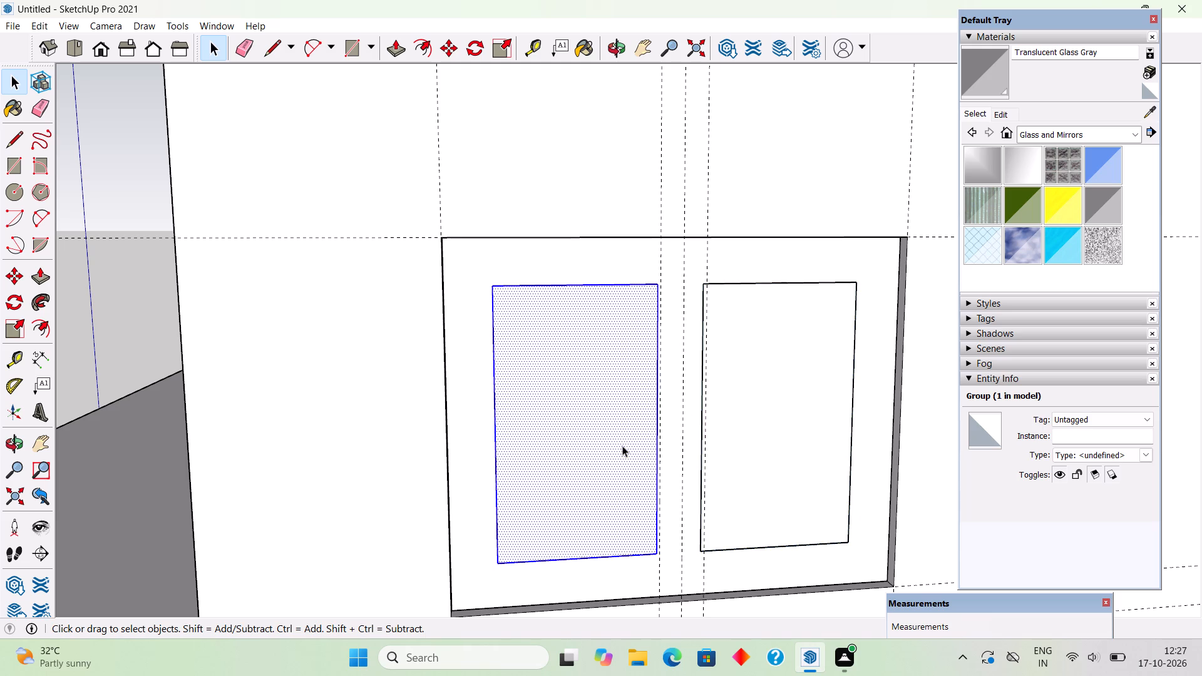
right_click(622, 446)
left_click(684, 362)
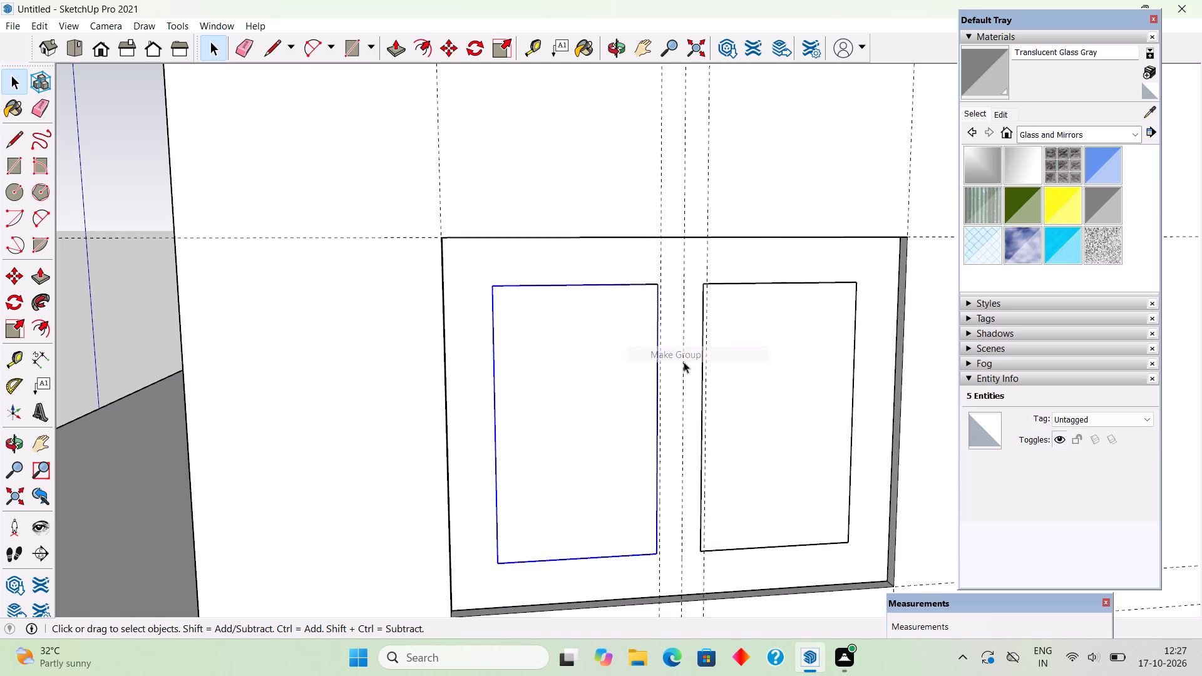
scroll(684, 362, "down", 9)
left_click(422, 296)
Place a vertical guide line along the left end edge of the wooden shade over the lower window beneath the upper one.
scroll(444, 346, "down", 4)
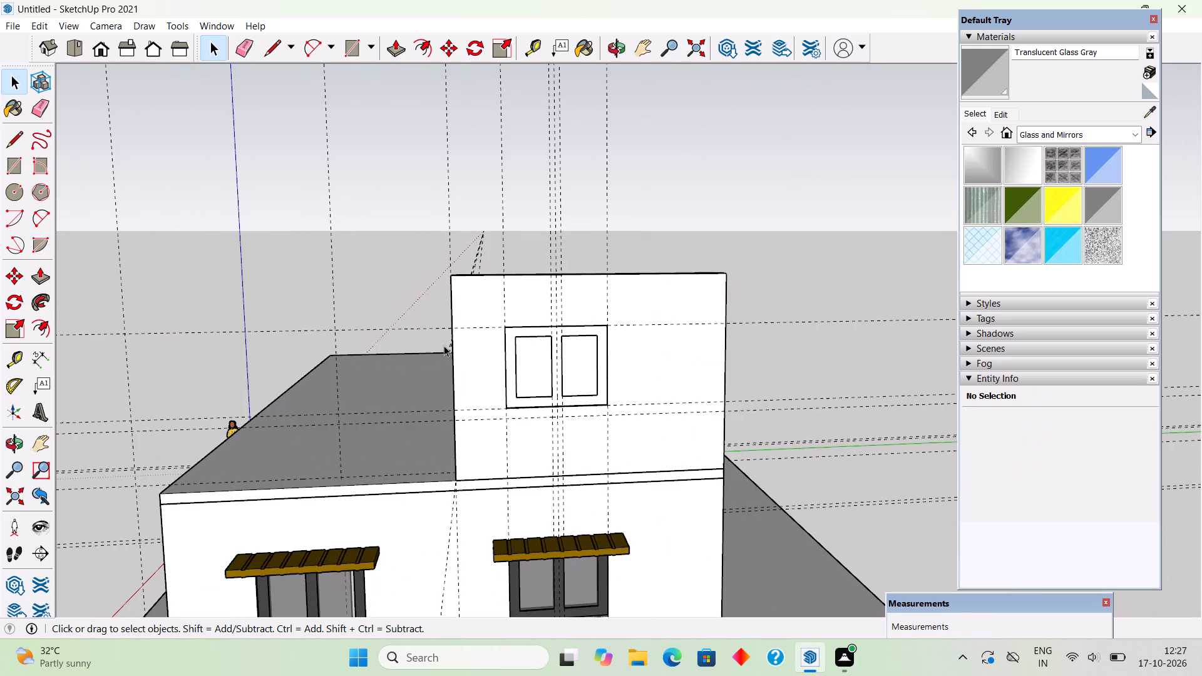
middle_click_drag(660, 344, 693, 343)
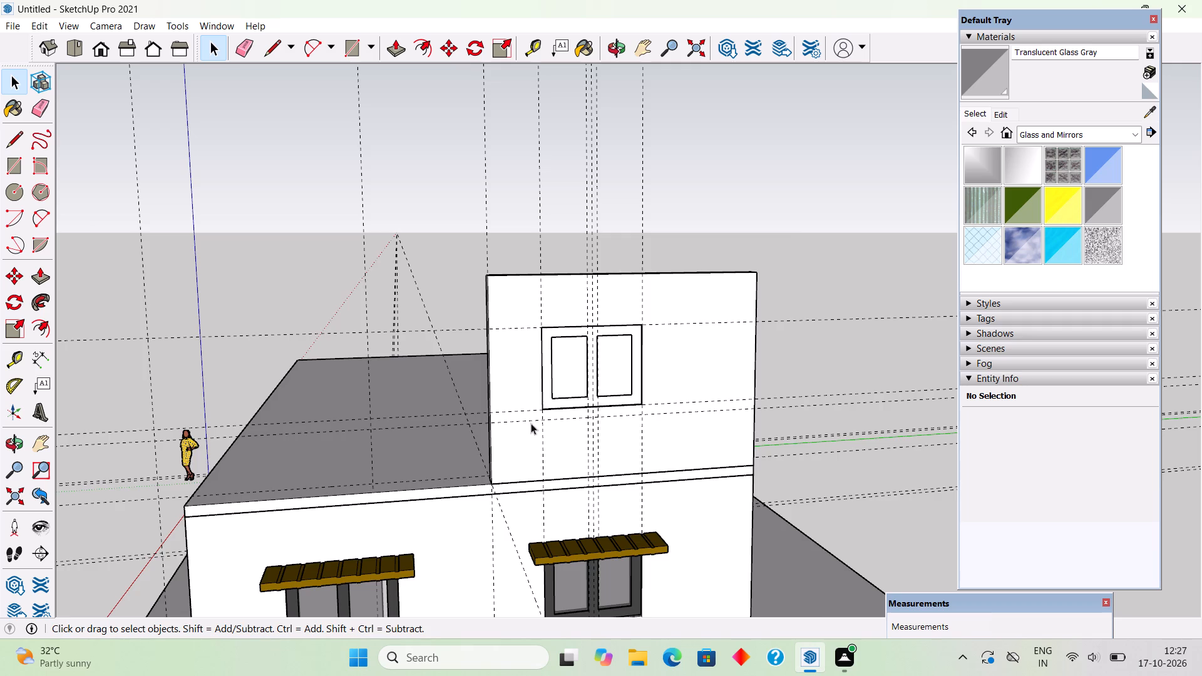
scroll(533, 449, "up", 3)
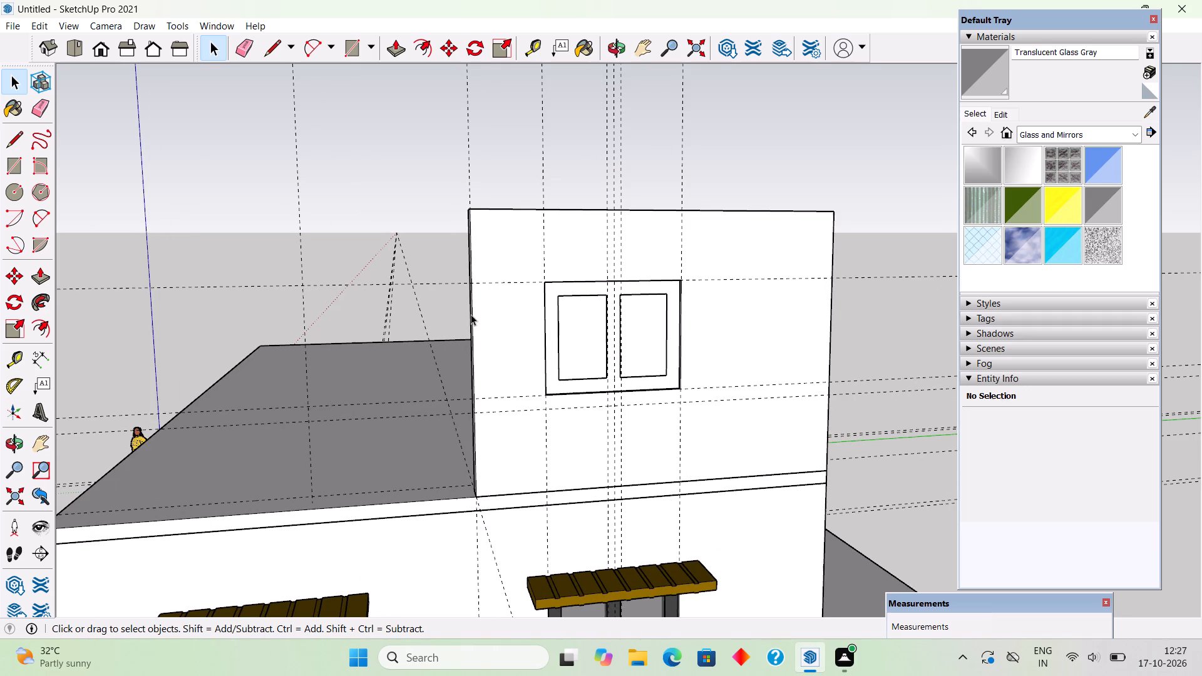
scroll(471, 314, "down", 5)
scroll(478, 495, "up", 13)
middle_click_drag(553, 508, 681, 504)
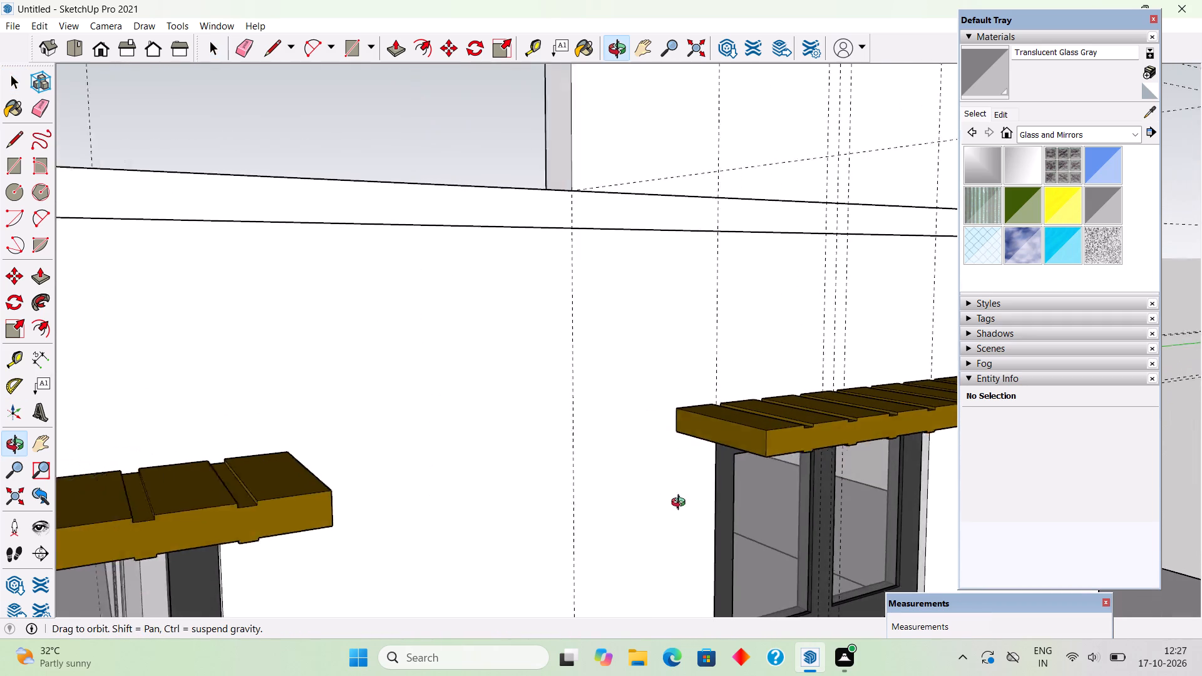
middle_click_drag(681, 504, 684, 506)
scroll(742, 350, "up", 3)
key("t")
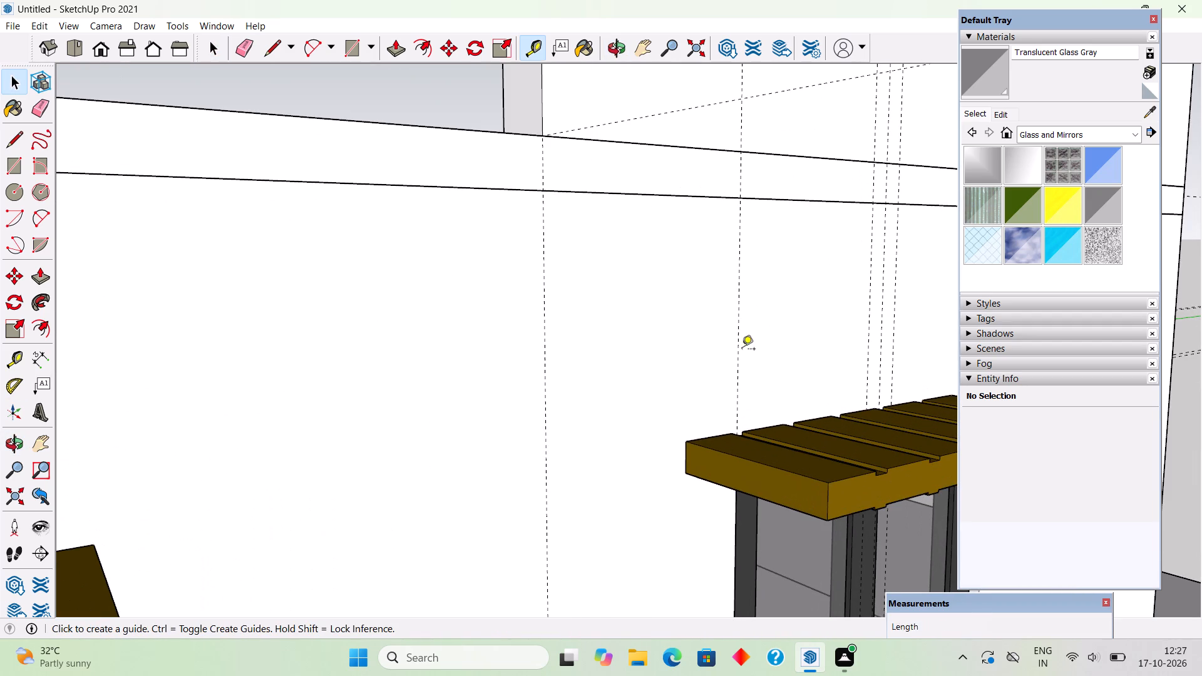
double_click(690, 462)
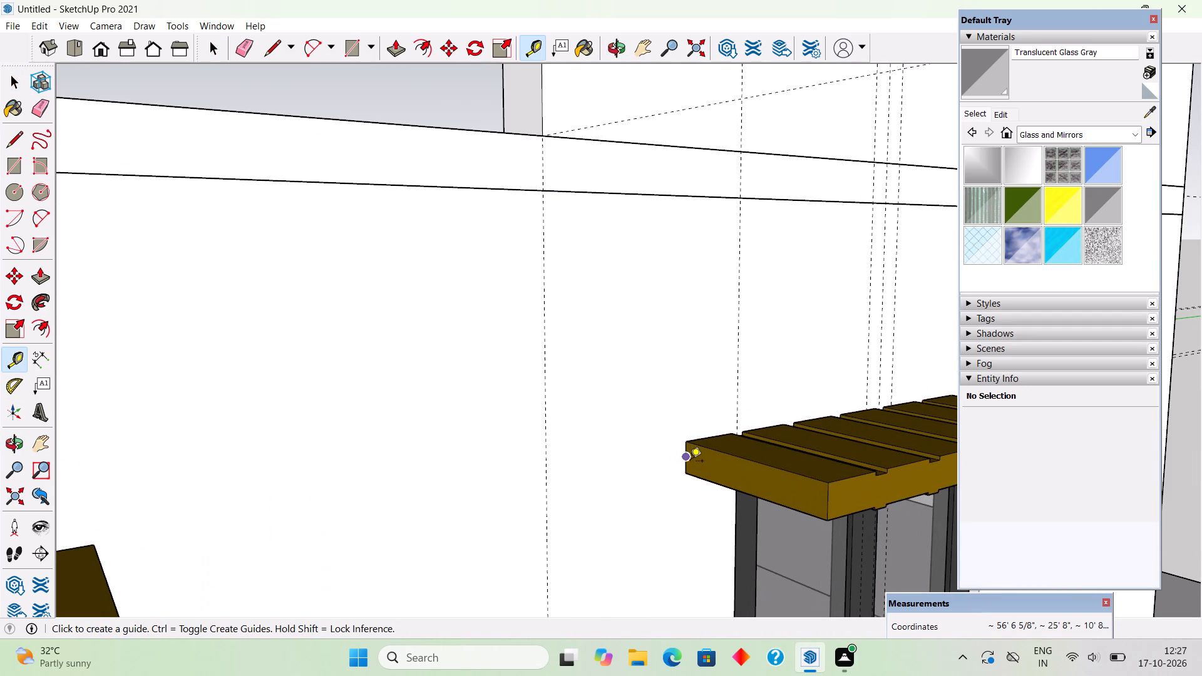
scroll(690, 462, "down", 14)
middle_click_drag(714, 239, 704, 265)
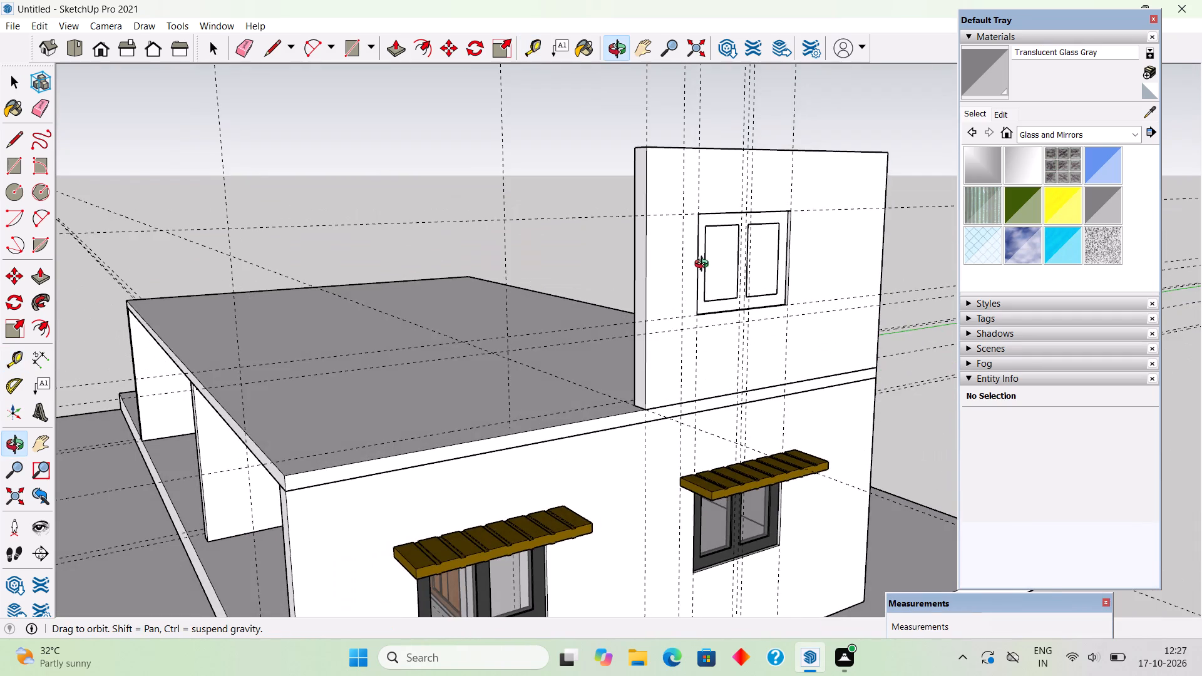
middle_click_drag(704, 265, 700, 249)
key("space")
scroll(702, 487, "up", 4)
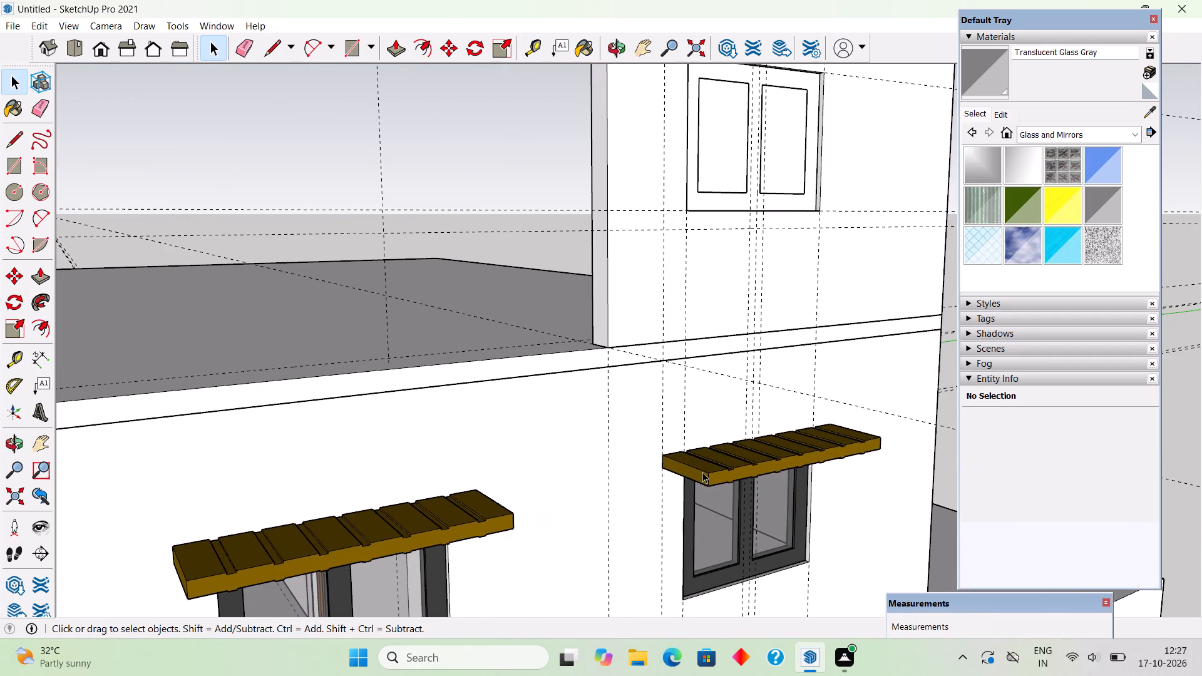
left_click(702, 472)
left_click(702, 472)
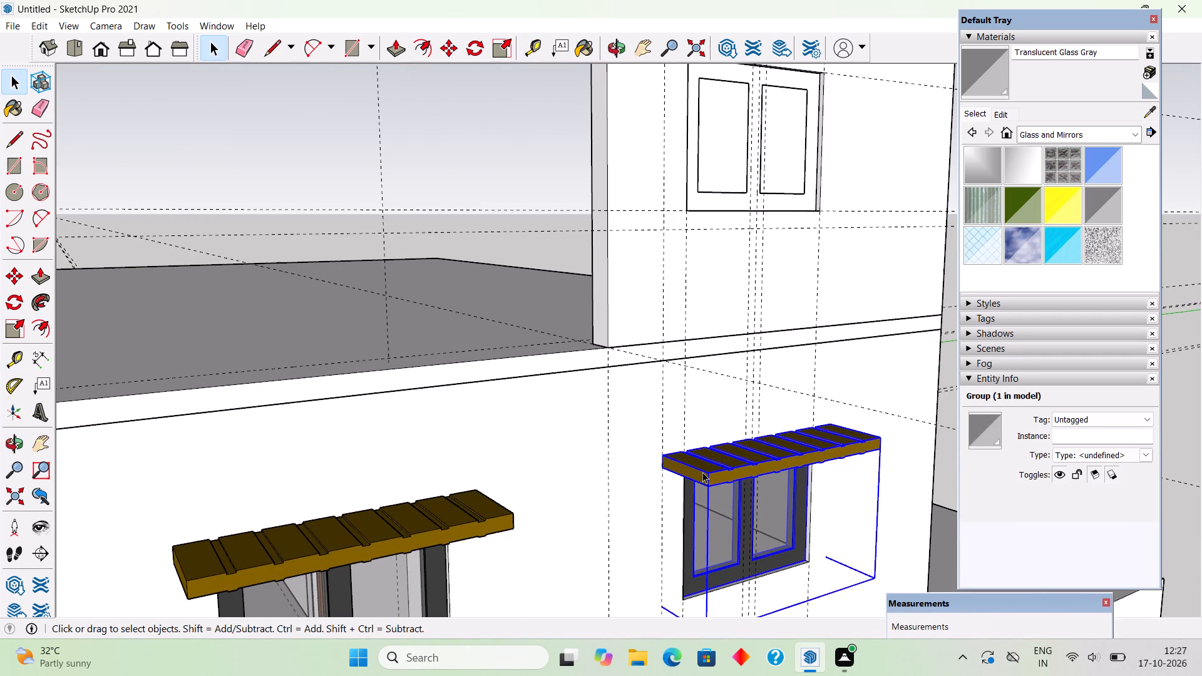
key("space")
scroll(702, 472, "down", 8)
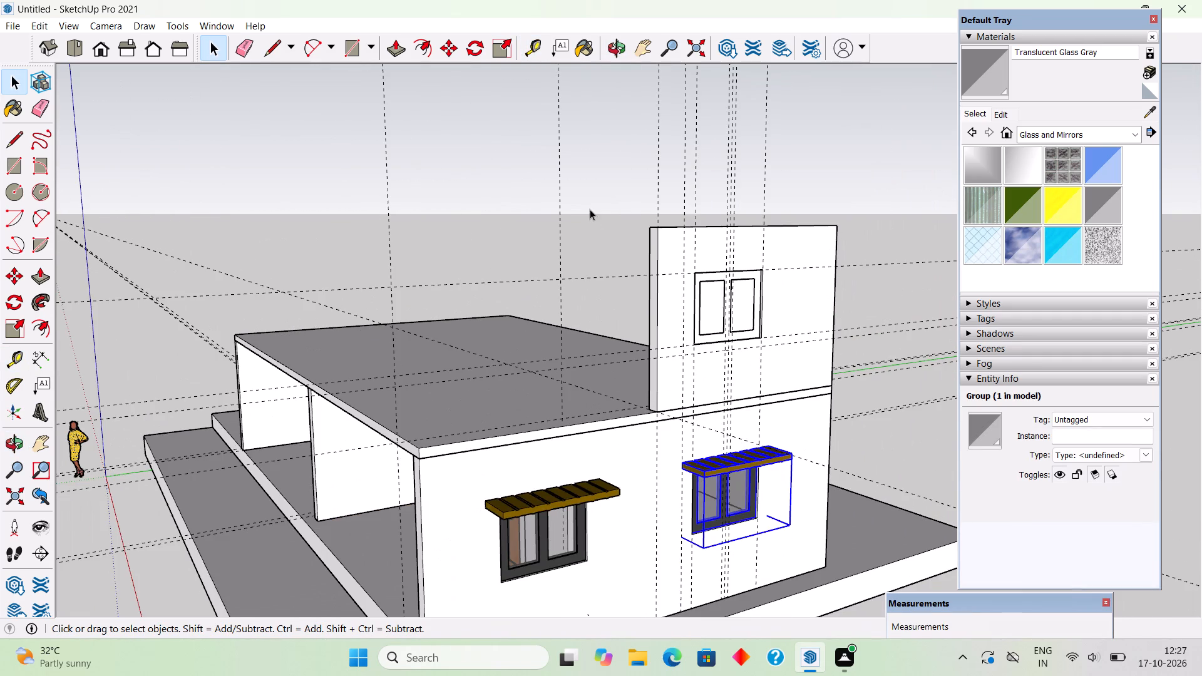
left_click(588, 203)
Explode the group holding the lower window beneath the upper one and its wooden shade.
scroll(719, 436, "up", 3)
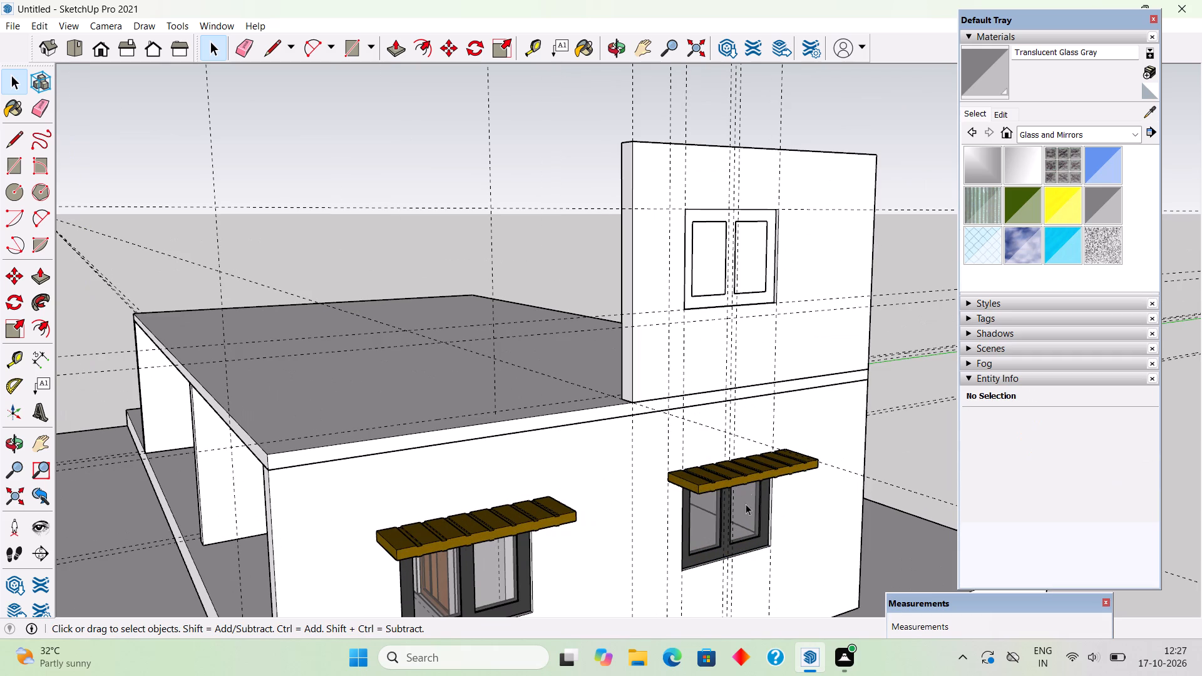
left_click(737, 470)
right_click(736, 469)
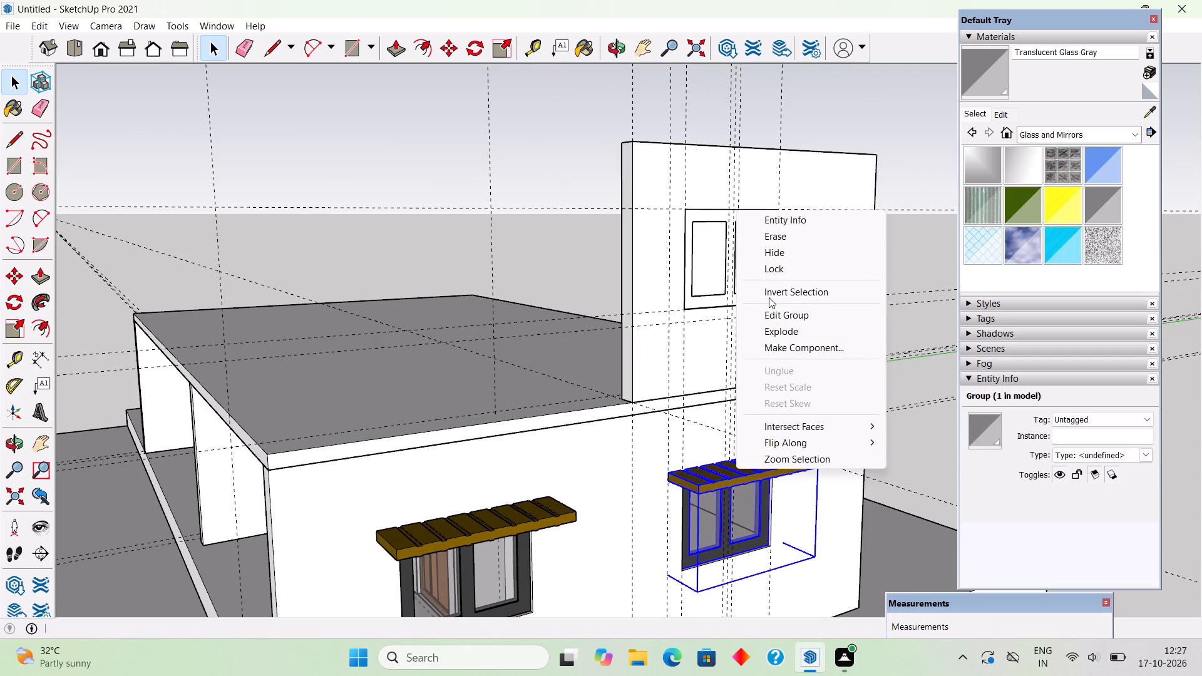
left_click(783, 334)
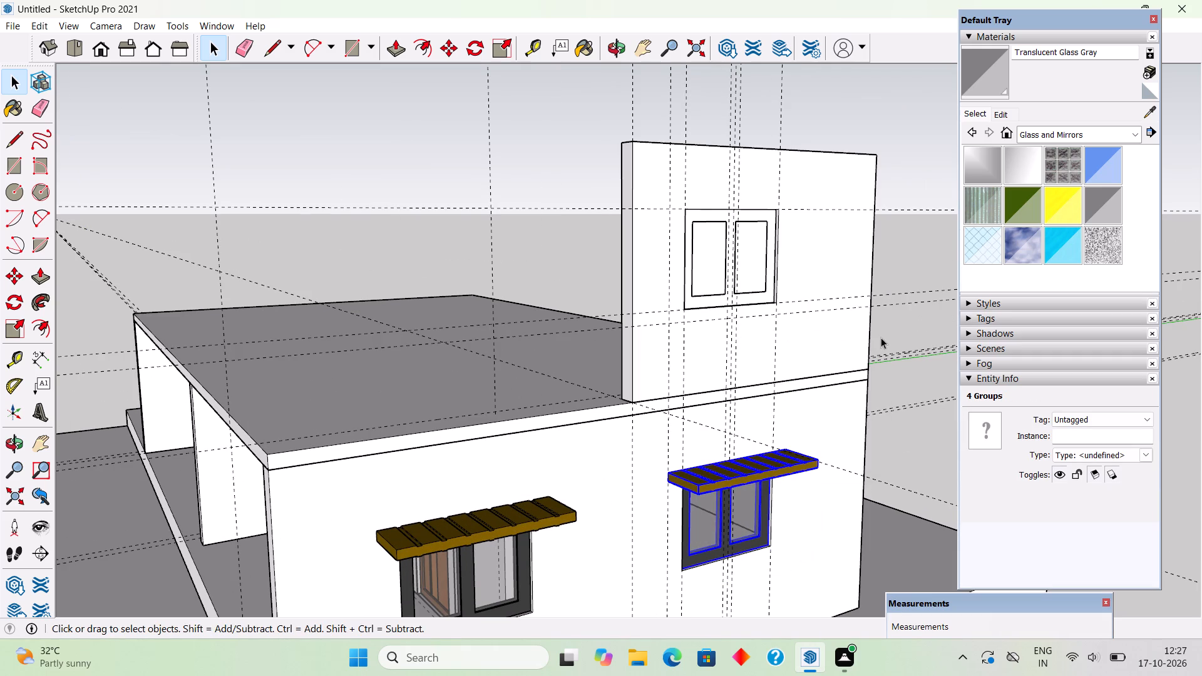
left_click(881, 337)
Copy the lower window's wooden shade about 11' 1" straight up along the guide, placing it just above the upper window frame.
left_click(769, 465)
scroll(669, 499, "up", 7)
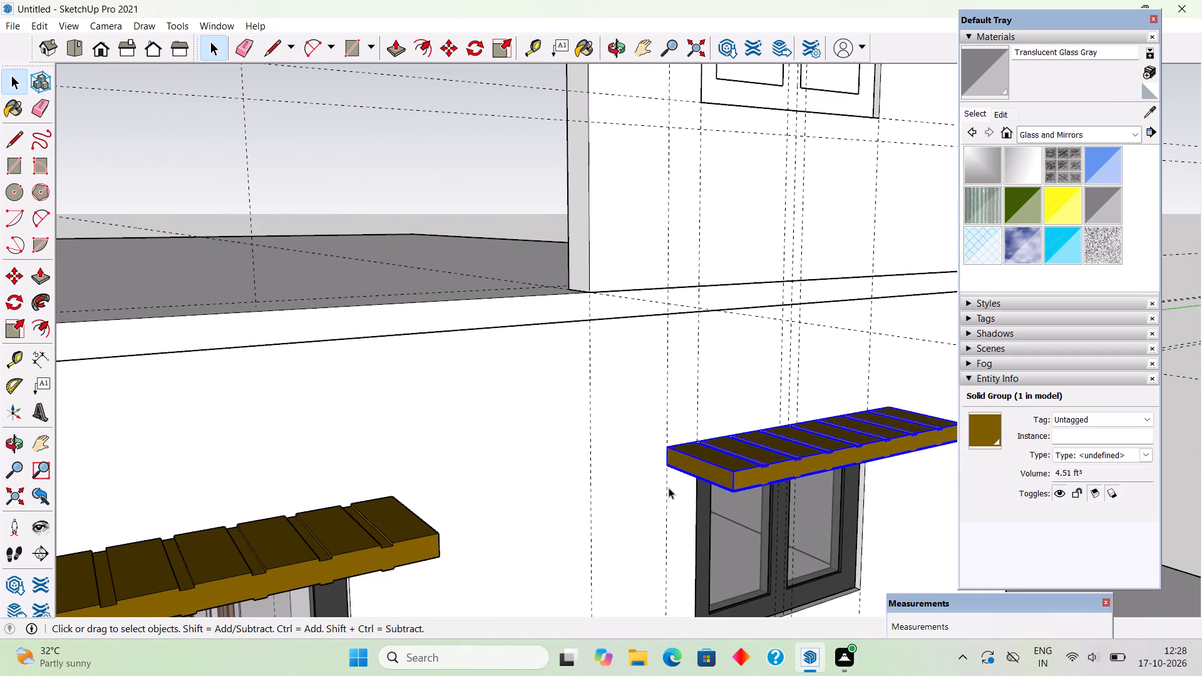
key("m")
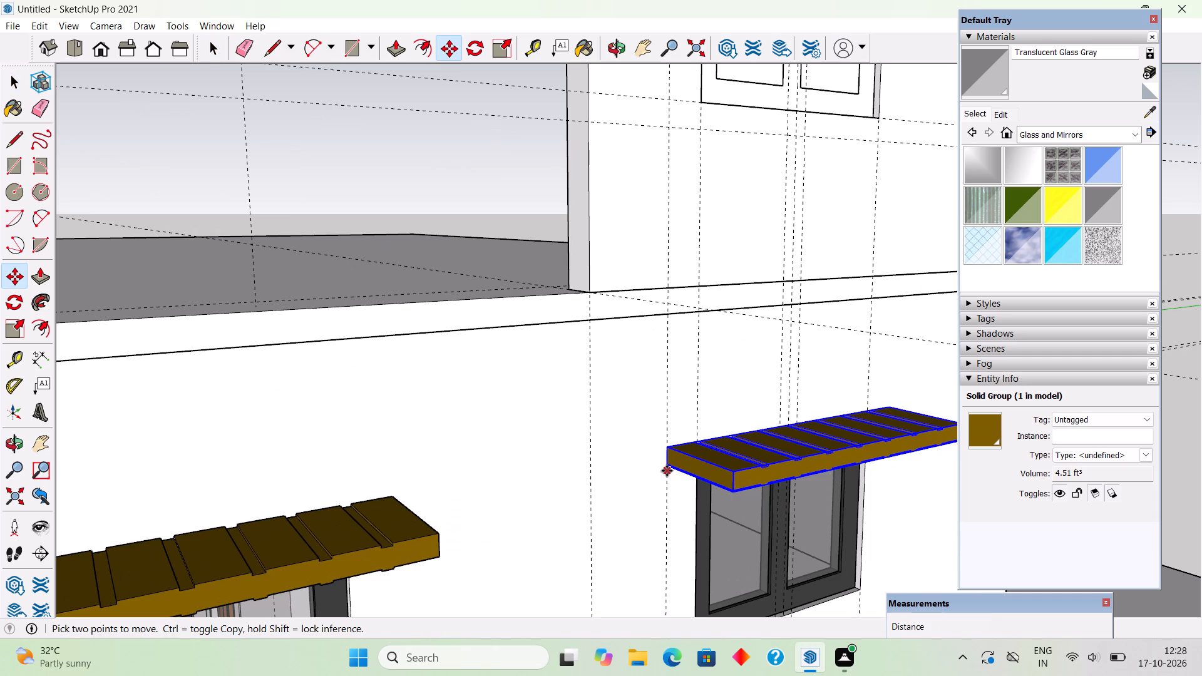
left_click(667, 471)
scroll(660, 365, "down", 6)
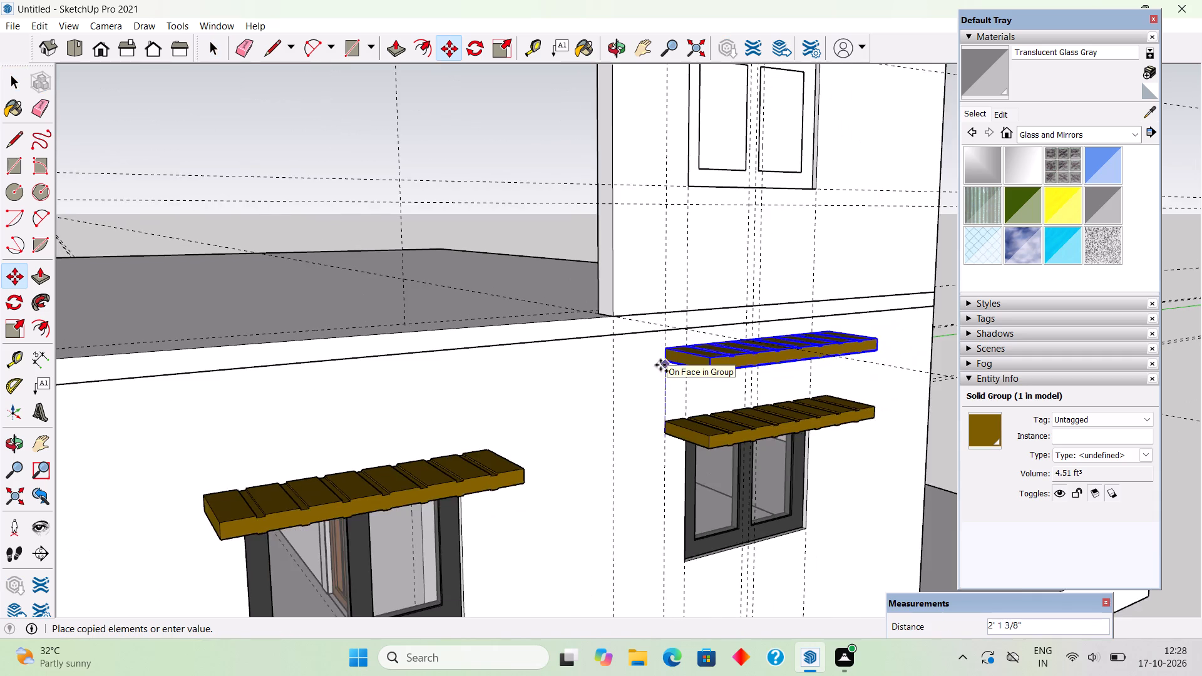
scroll(660, 365, "down", 3)
scroll(677, 176, "up", 3)
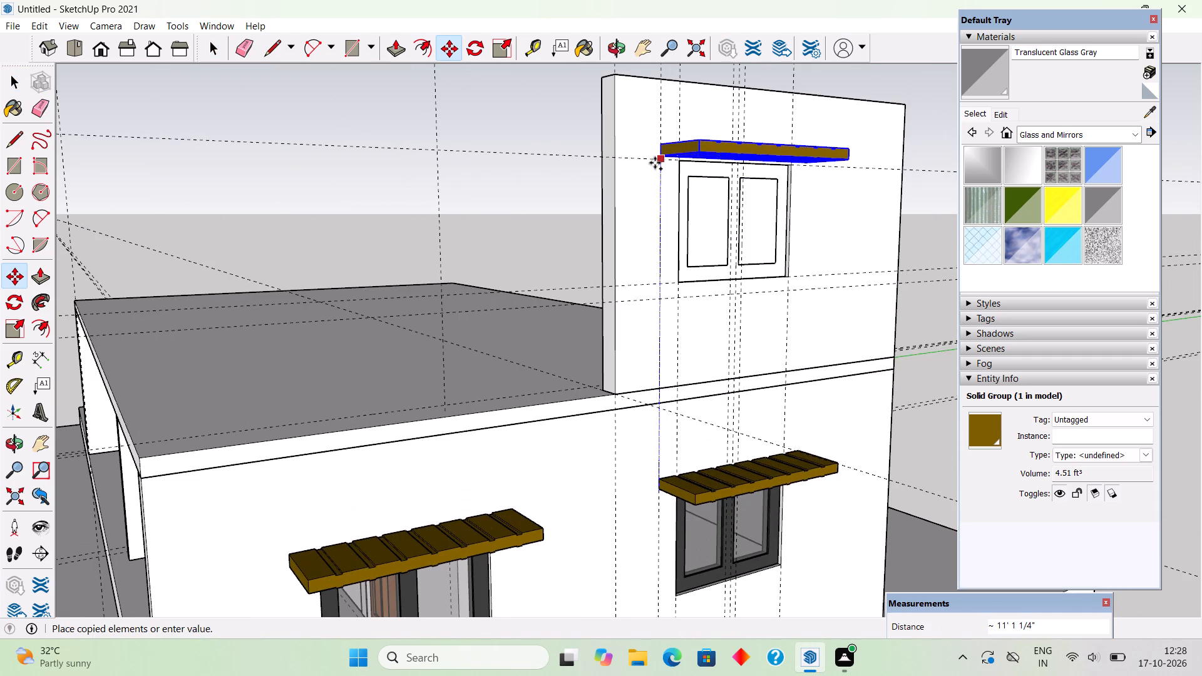
scroll(655, 167, "up", 12)
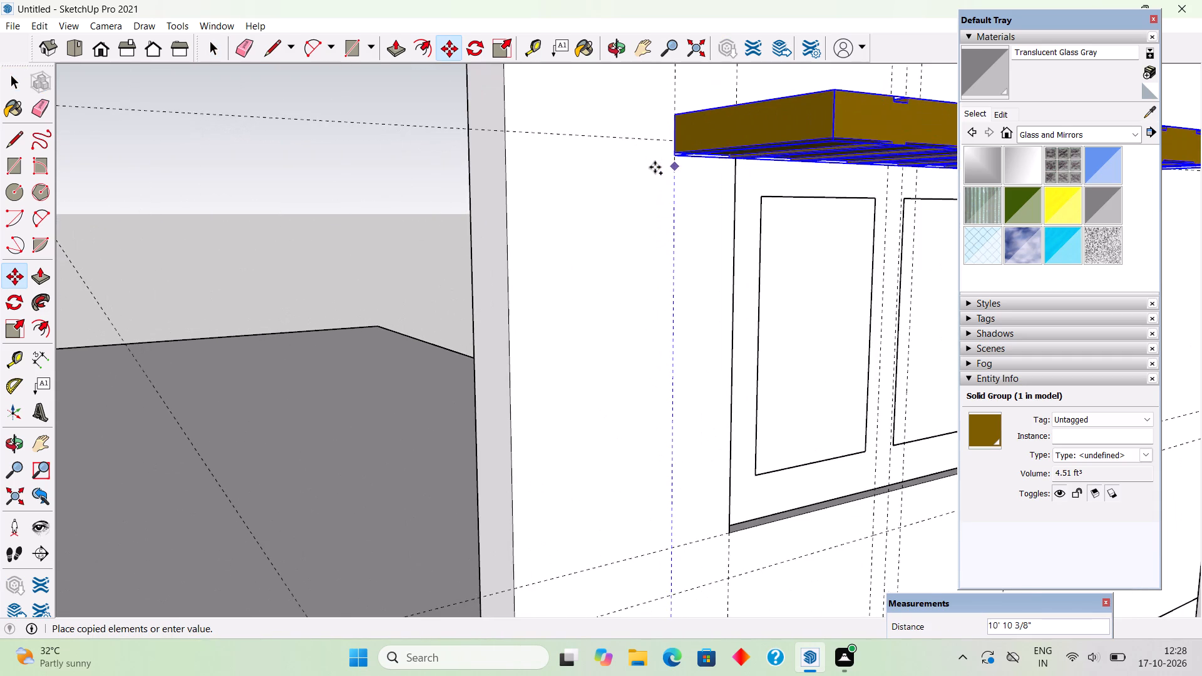
scroll(656, 163, "up", 3)
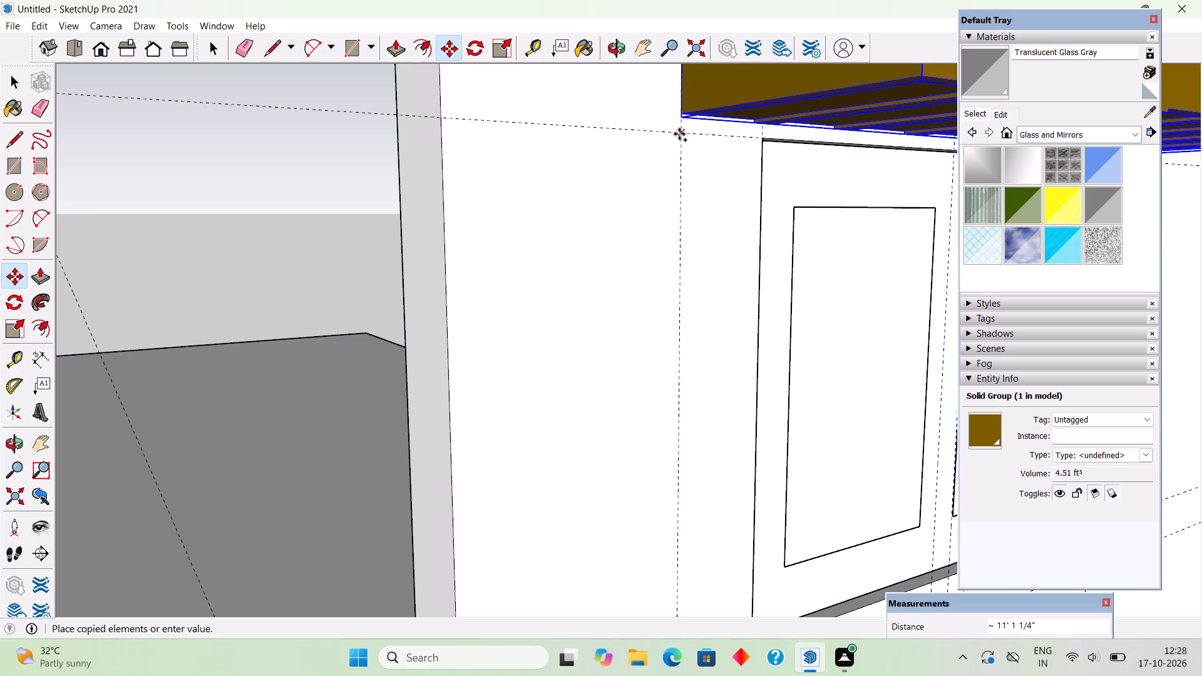
left_click(679, 134)
Examine how the lower window's shade meets the top of its frame, for comparison with the upper one.
scroll(679, 134, "down", 14)
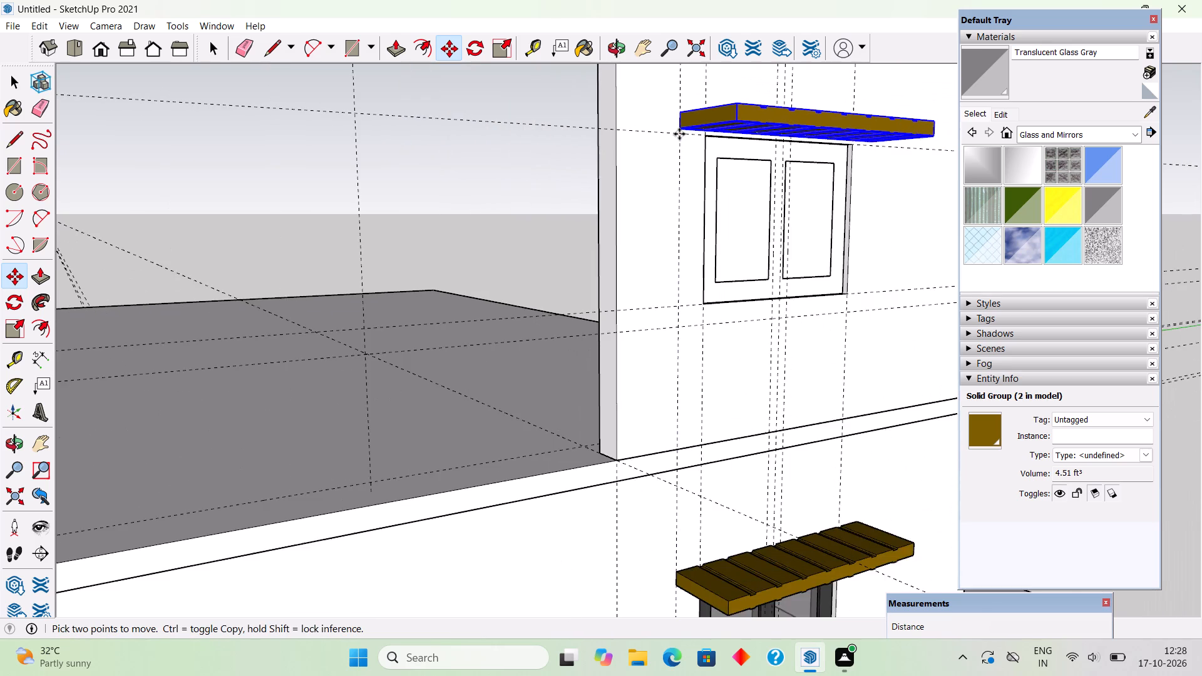
middle_click_drag(815, 317, 709, 103)
scroll(709, 121, "down", 4)
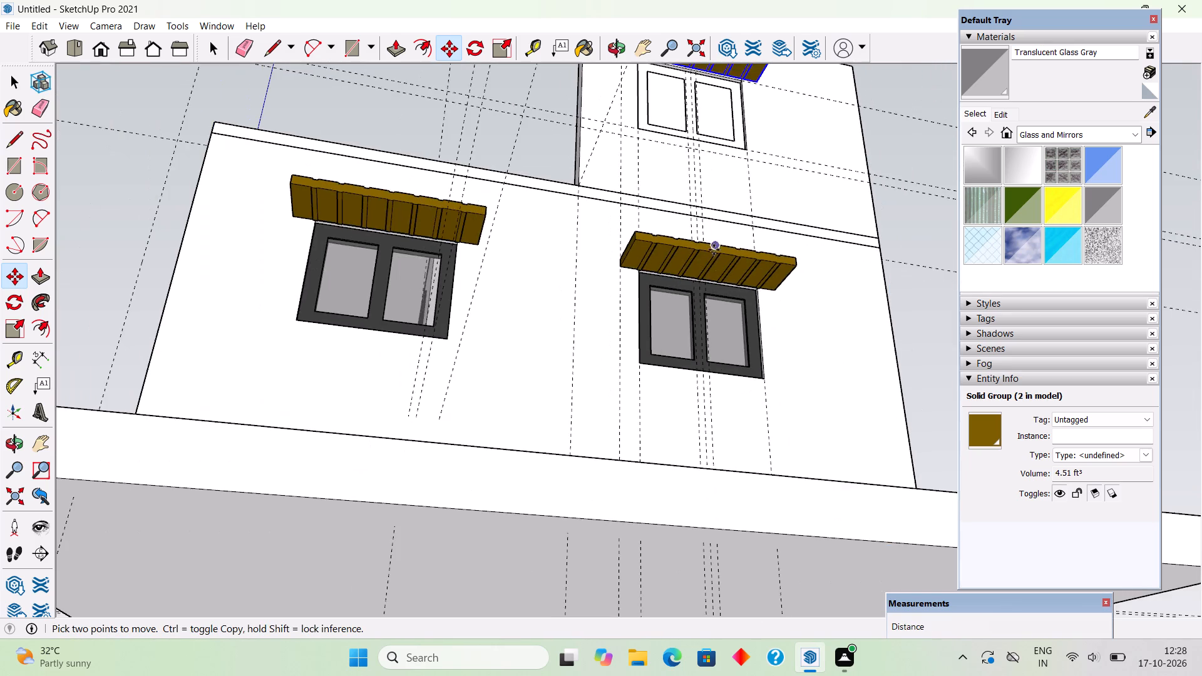
scroll(715, 254, "up", 13)
scroll(630, 261, "up", 4)
middle_click_drag(583, 269, 670, 279)
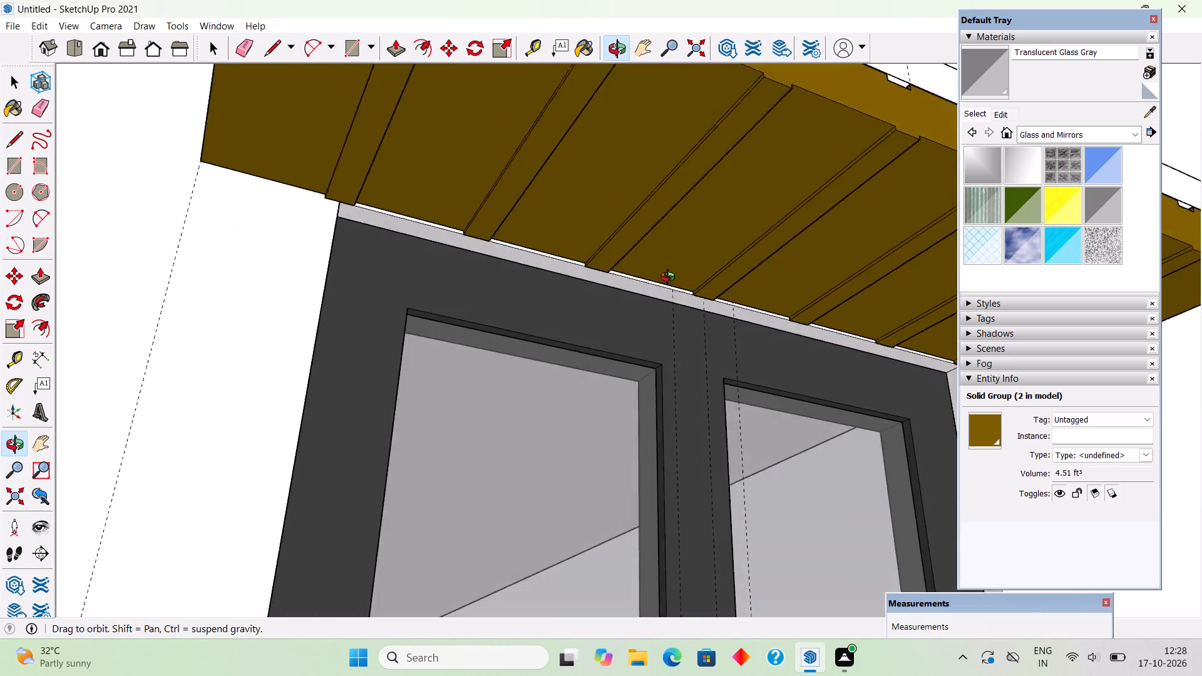
middle_click_drag(670, 279, 794, 376)
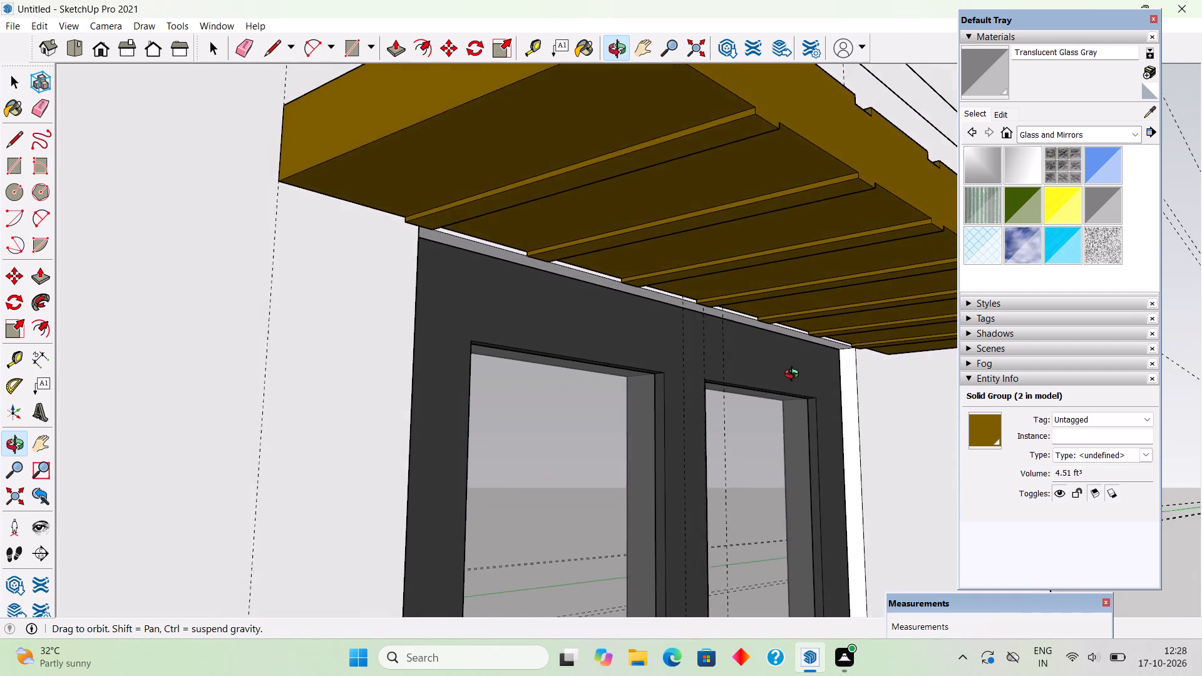
middle_click_drag(794, 376, 803, 406)
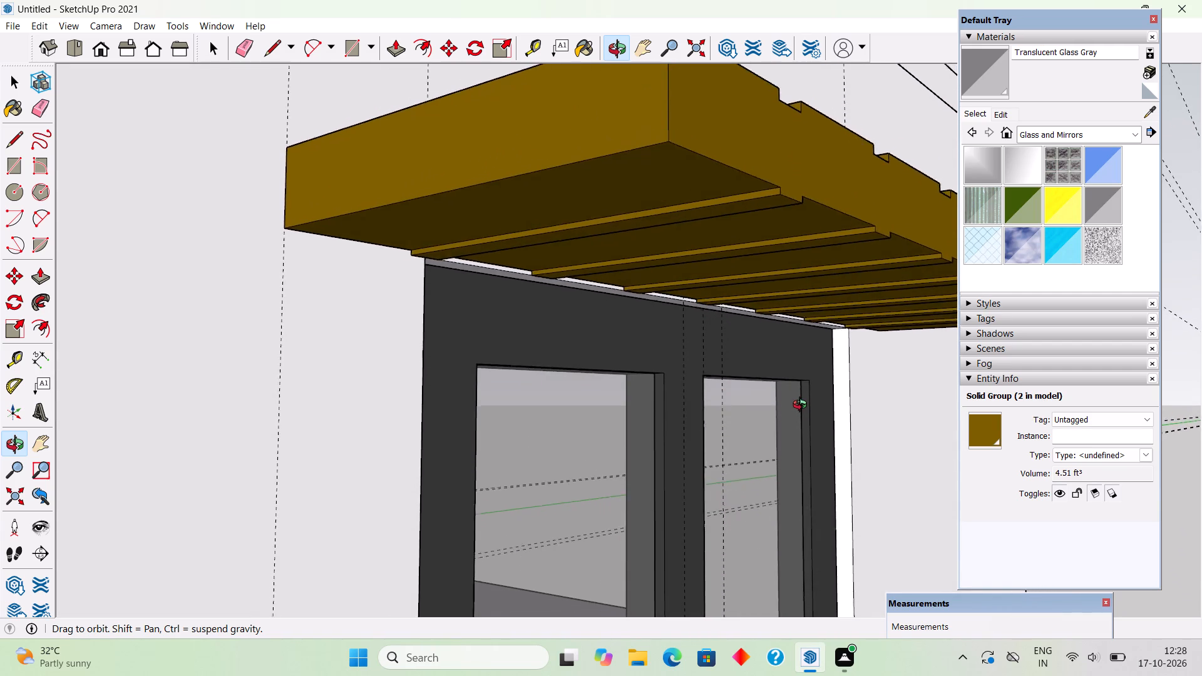
middle_click_drag(803, 406, 802, 417)
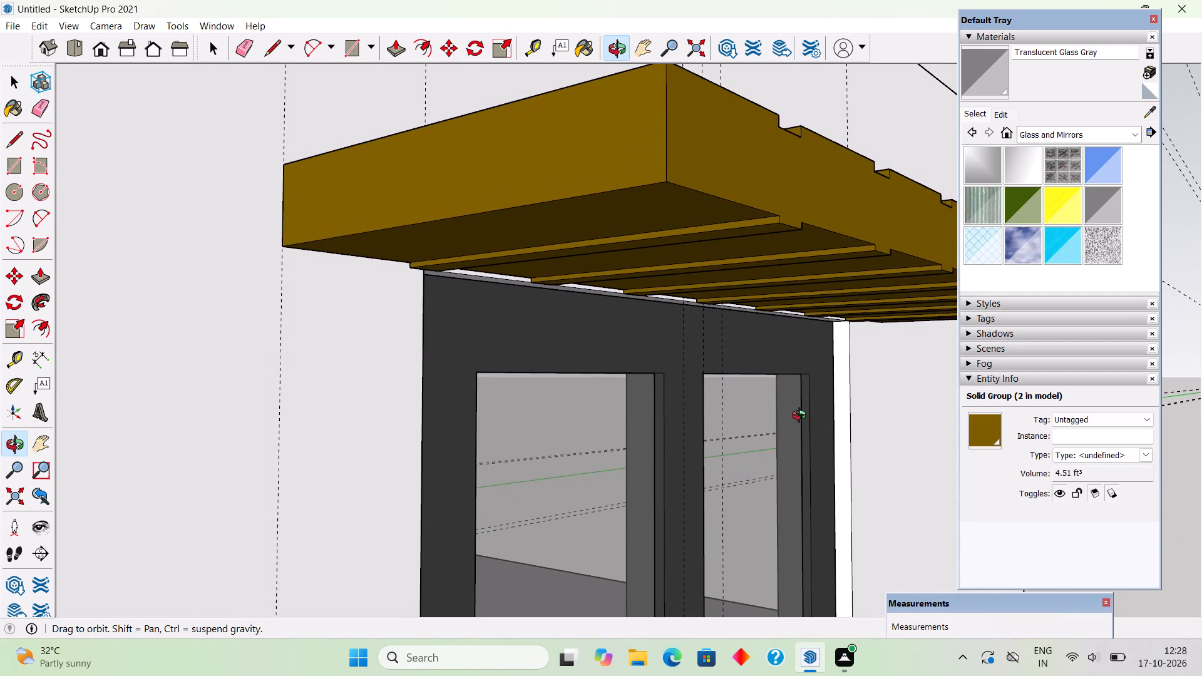
middle_click_drag(802, 417, 802, 415)
scroll(803, 414, "down", 3)
scroll(747, 378, "down", 9)
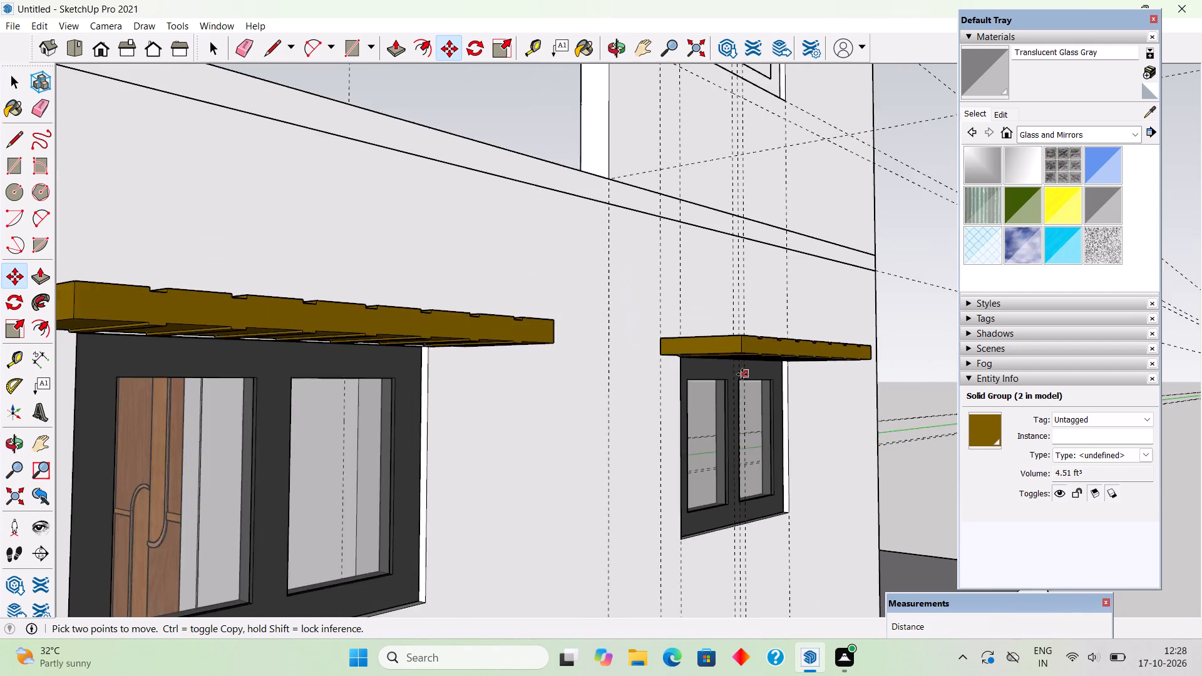
scroll(742, 374, "down", 6)
scroll(719, 99, "down", 5)
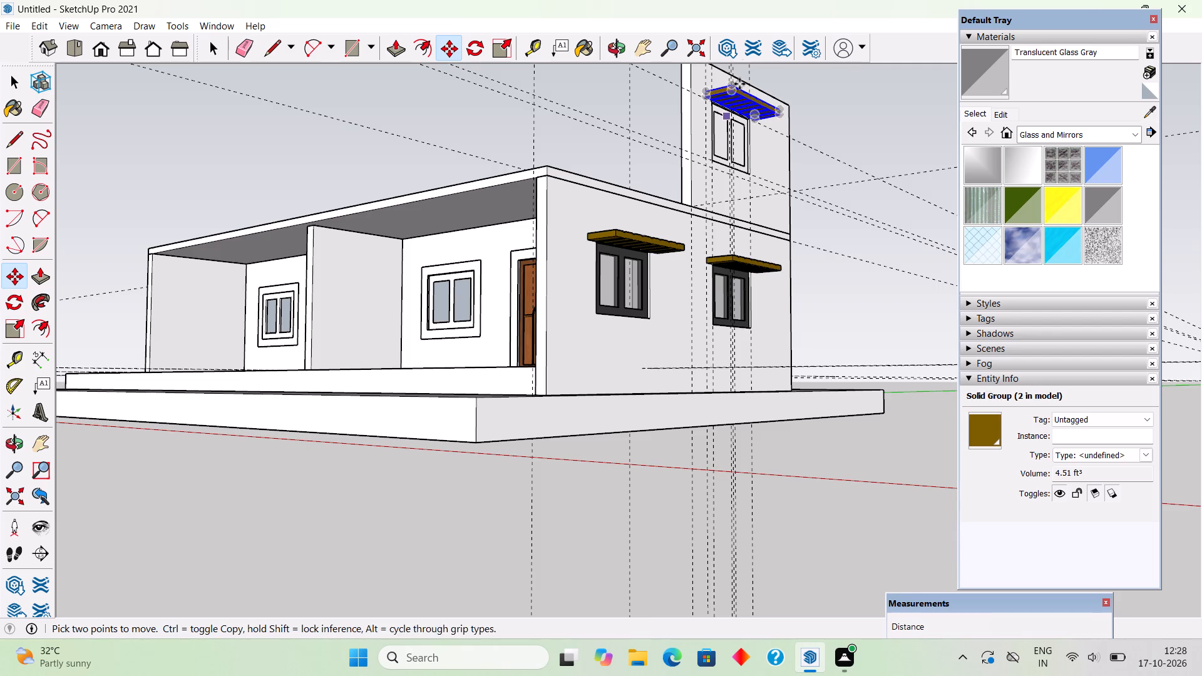
Move the upper wooden shade down about 1 5/16" so its underside meets the top of the upper window frame.
scroll(742, 64, "up", 20)
scroll(742, 64, "up", 5)
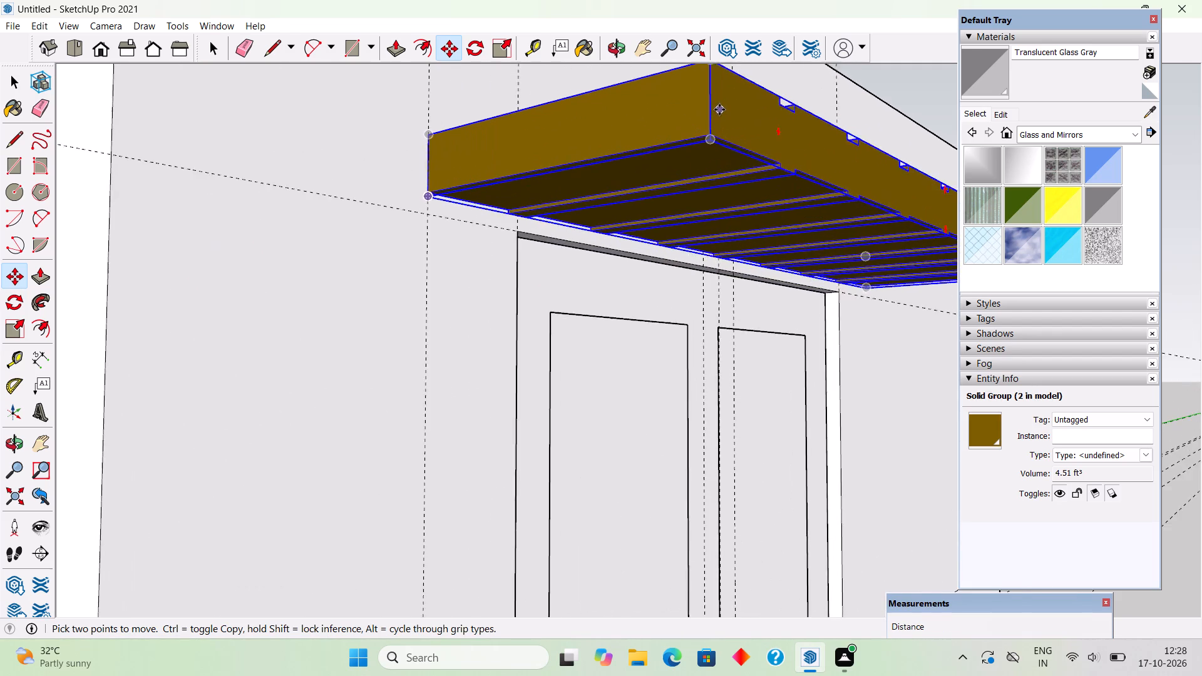
scroll(717, 110, "up", 6)
scroll(613, 643, "up", 1)
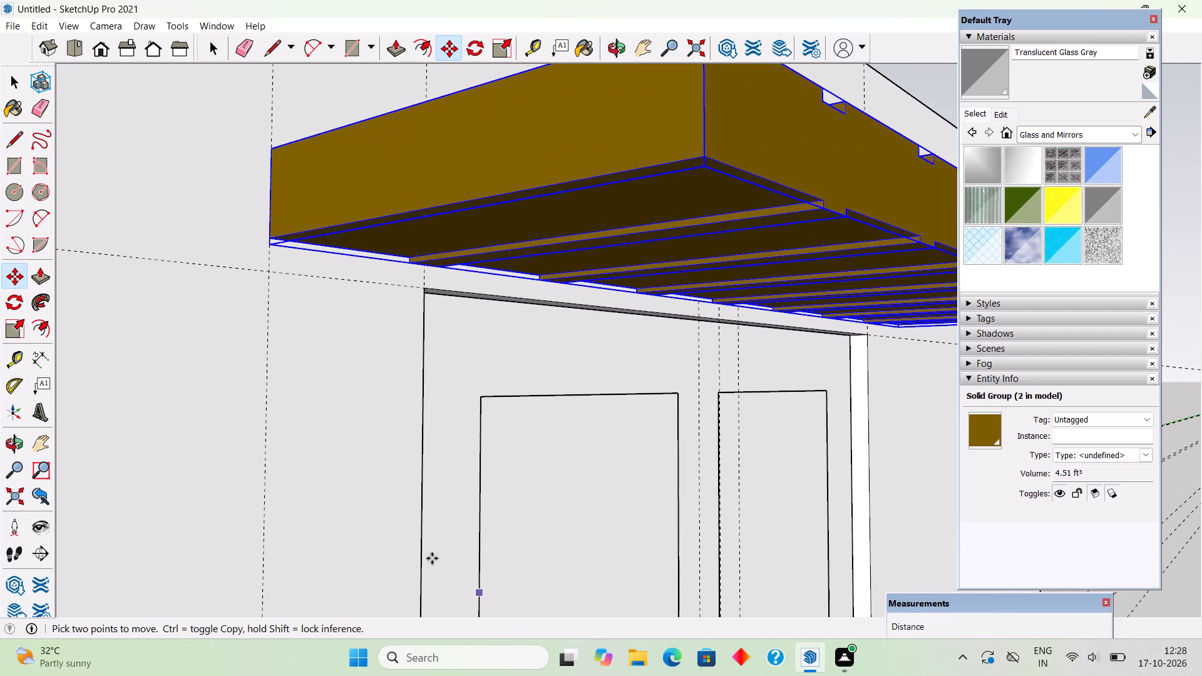
left_click(272, 244)
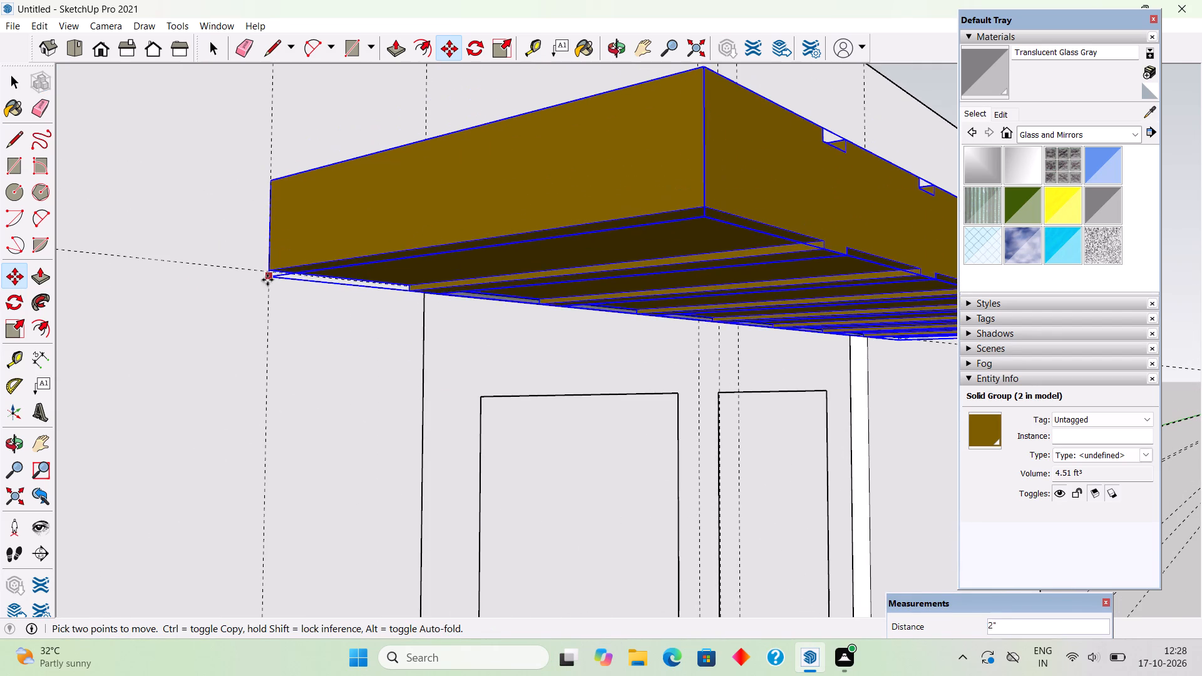
left_click(262, 267)
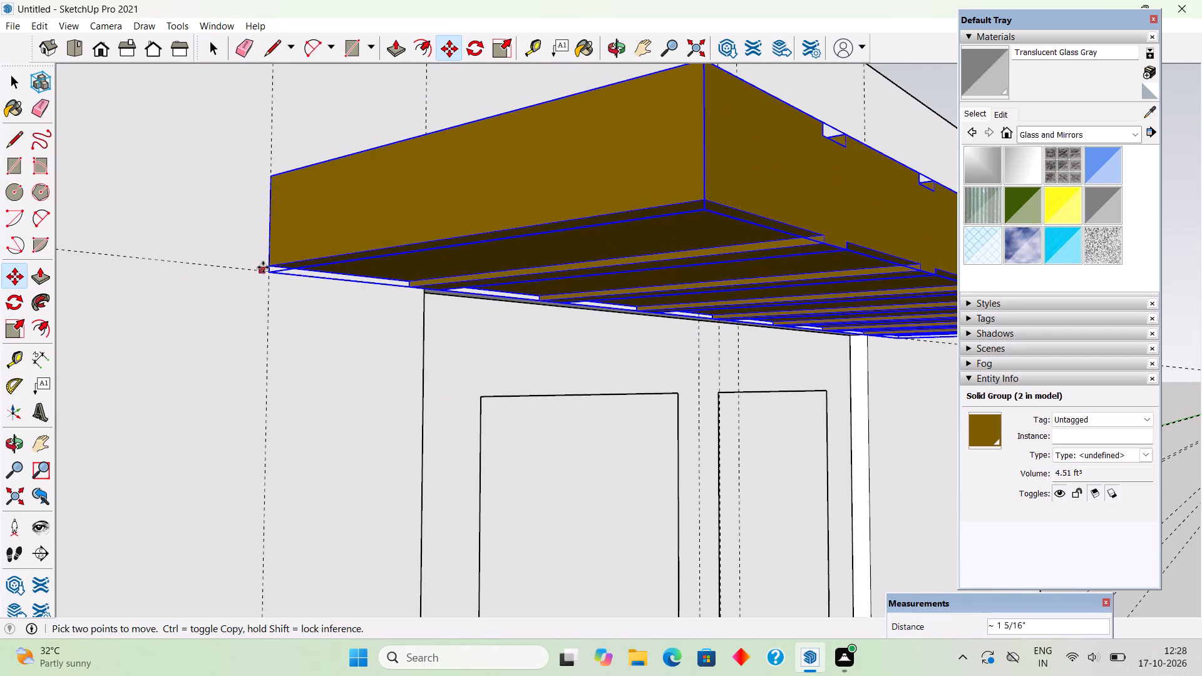
key("space")
scroll(263, 267, "down", 19)
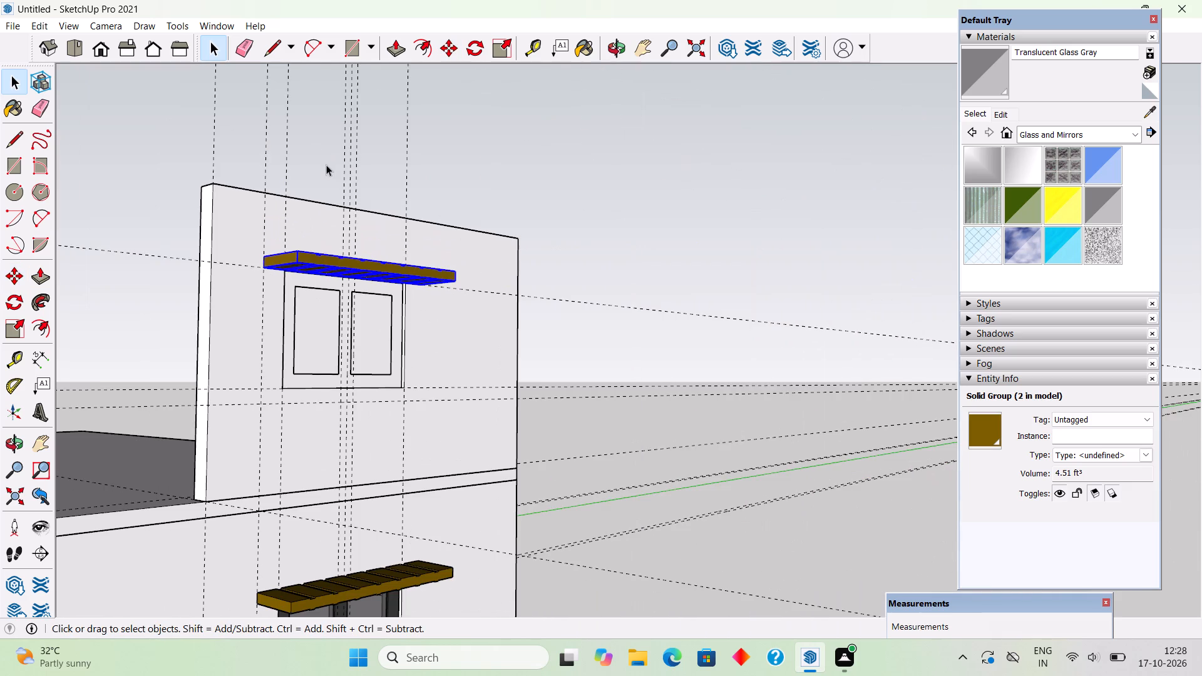
left_click(326, 163)
Paint both panes of the upper window with Translucent Glass Gray.
scroll(592, 343, "down", 4)
middle_click_drag(489, 404, 304, 357)
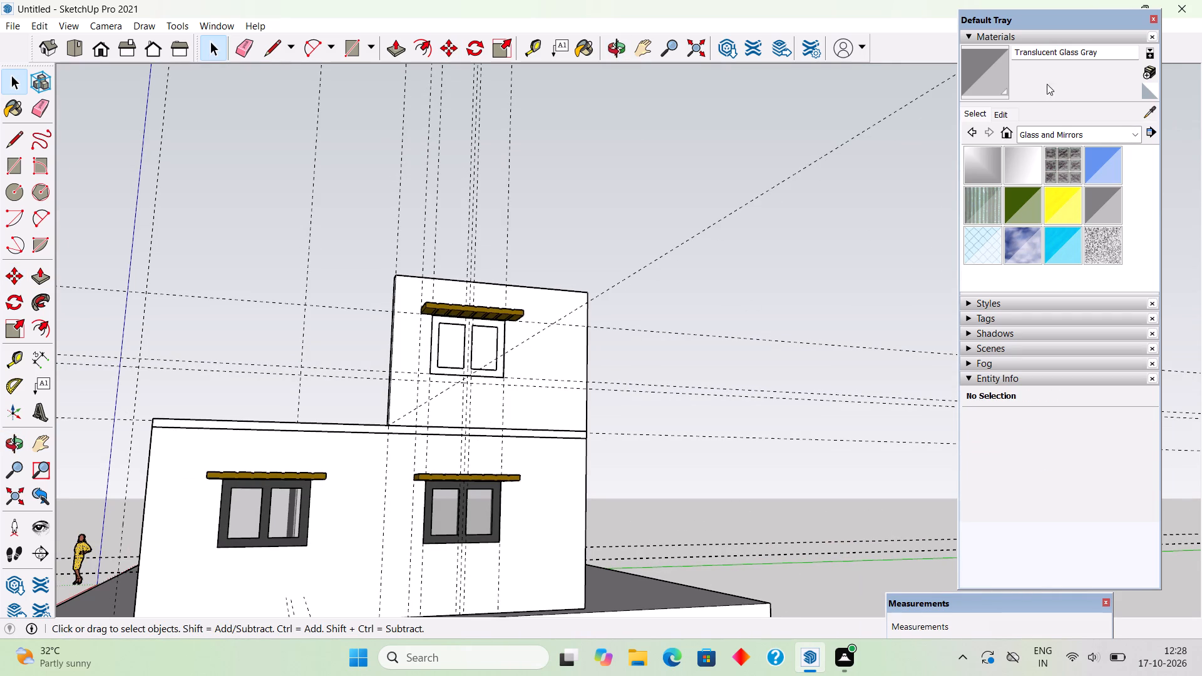
left_click(1002, 69)
scroll(505, 371, "up", 4)
left_click(471, 317)
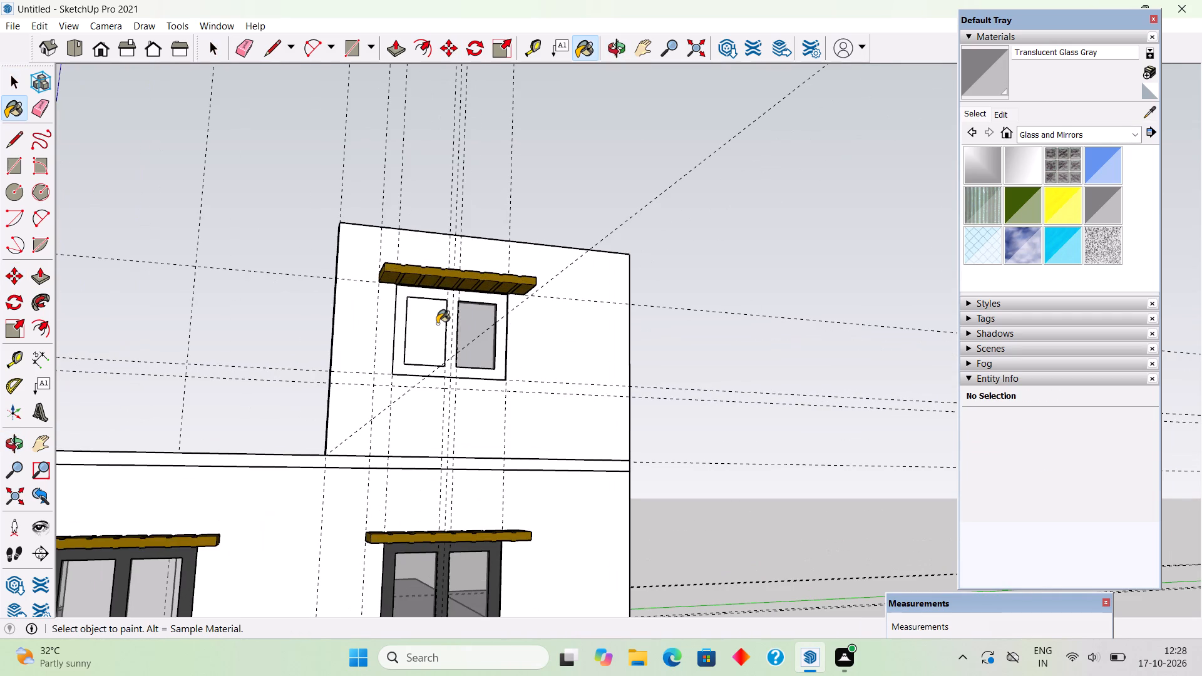
left_click(424, 329)
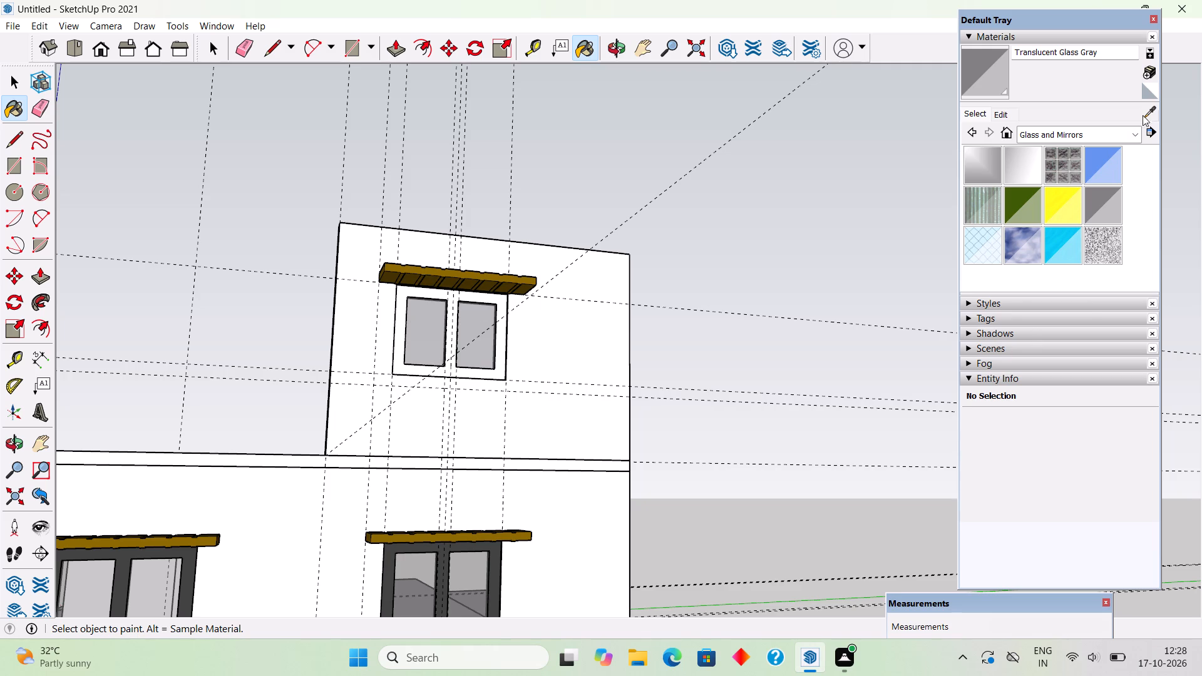
Sample the dark Color M07 from the lower window's frame and apply it to the upper window frame.
left_click(1147, 113)
scroll(332, 612, "up", 4)
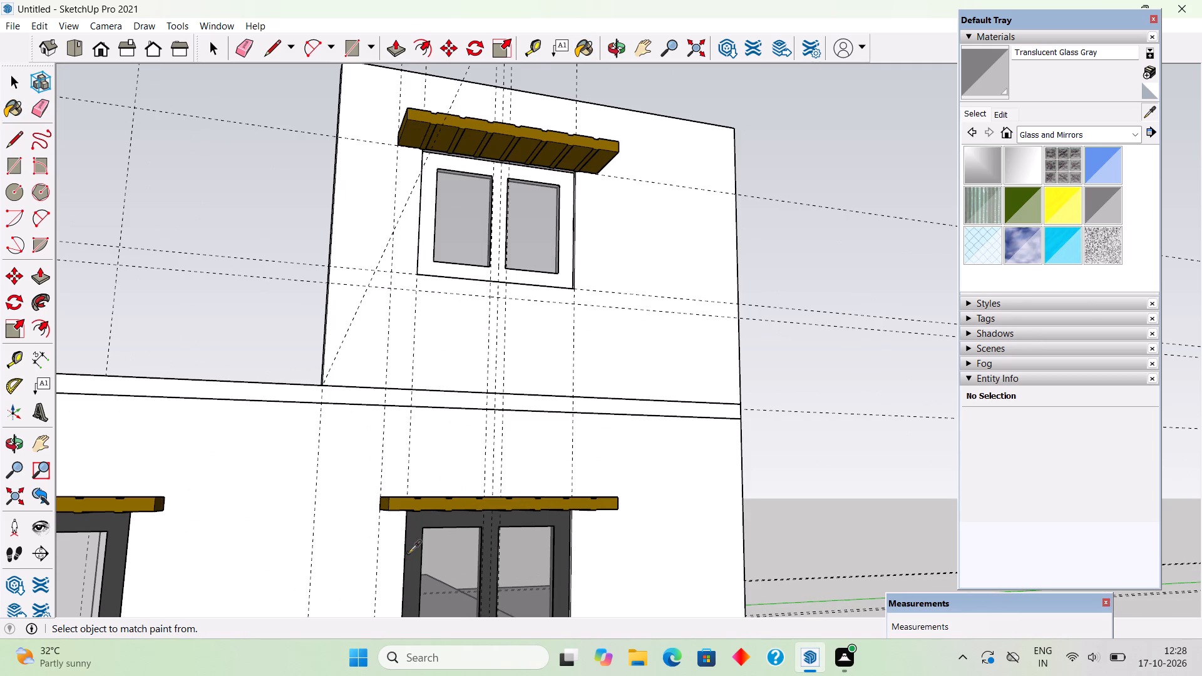
left_click(408, 553)
left_click(449, 272)
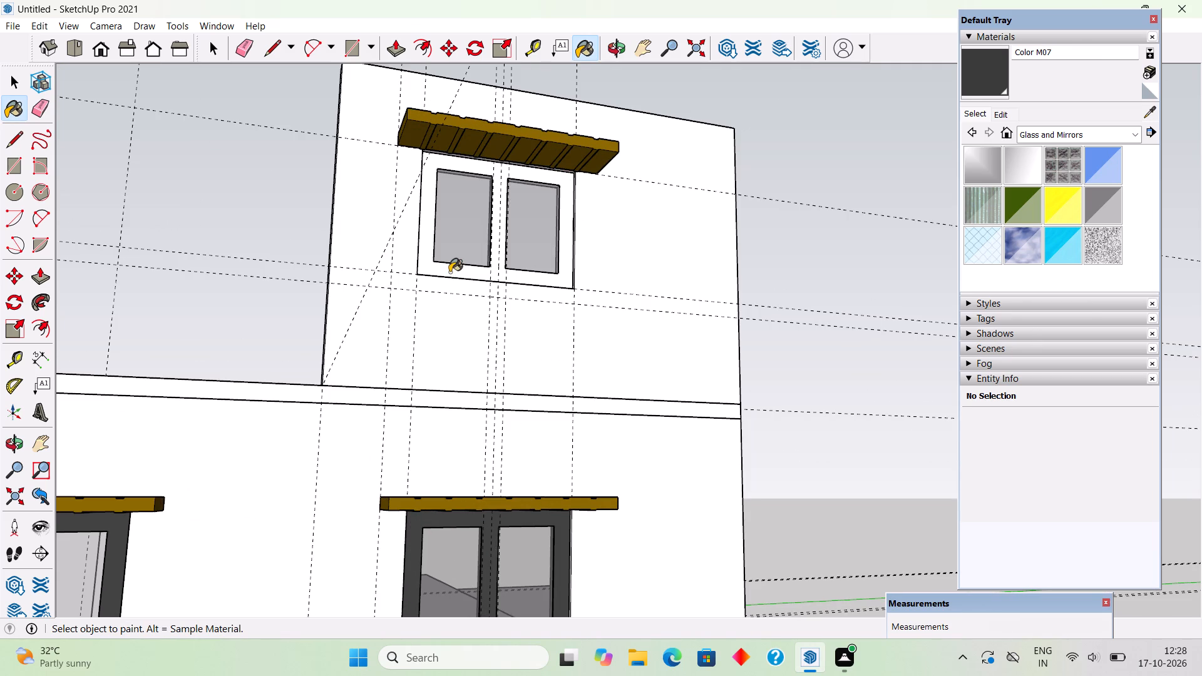
scroll(449, 272, "down", 4)
middle_click_drag(449, 300, 453, 349)
scroll(453, 349, "down", 3)
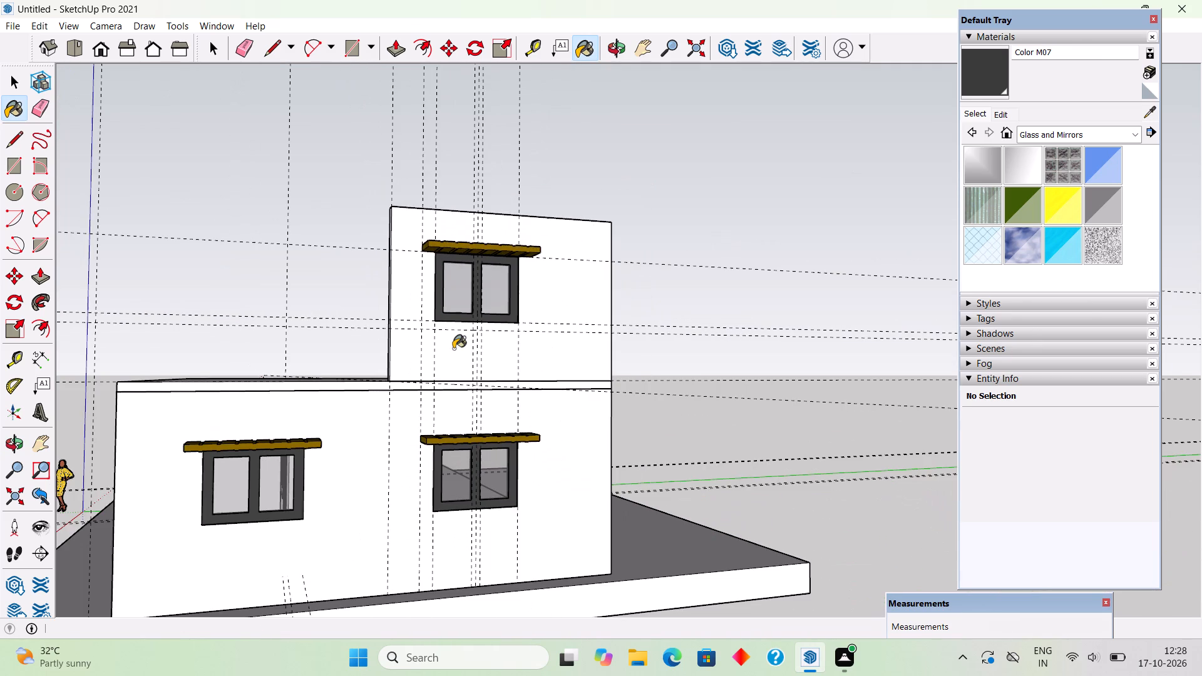
key("space")
Inspect the house from its side and front, checking the windows, shades and upper wall.
scroll(453, 349, "down", 8)
middle_click_drag(466, 391, 389, 429)
scroll(389, 429, "up", 5)
scroll(213, 461, "up", 3)
middle_click_drag(295, 455, 349, 448)
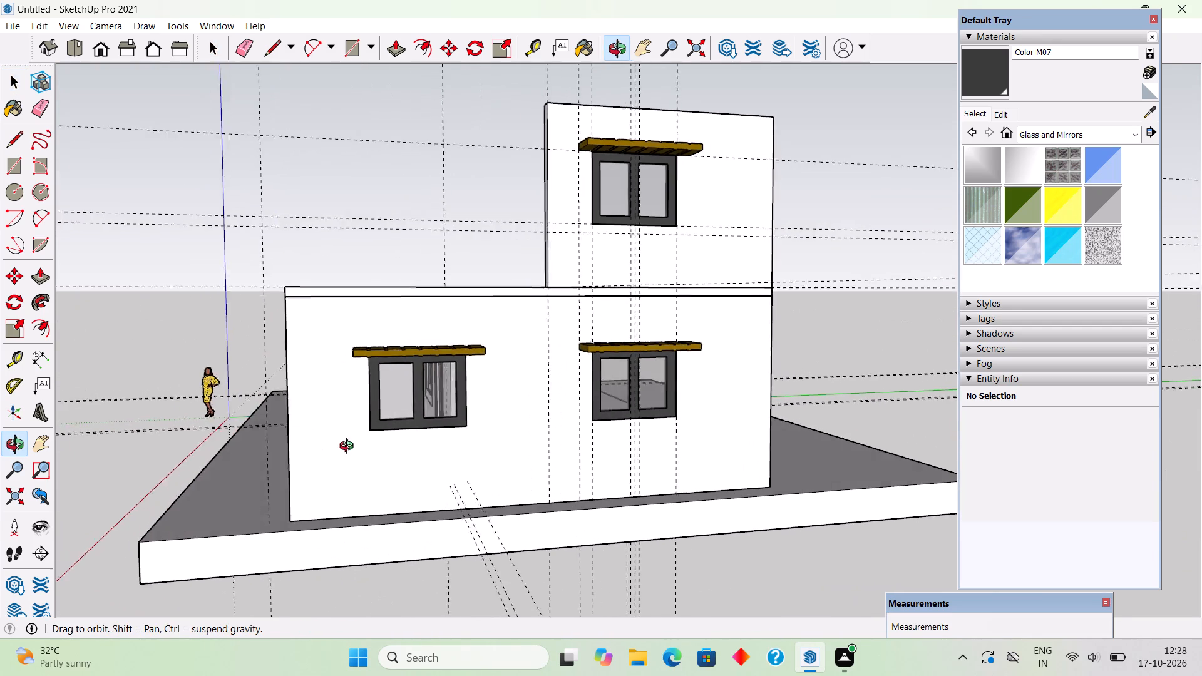
middle_click_drag(349, 448, 364, 449)
middle_click_drag(391, 453, 677, 463)
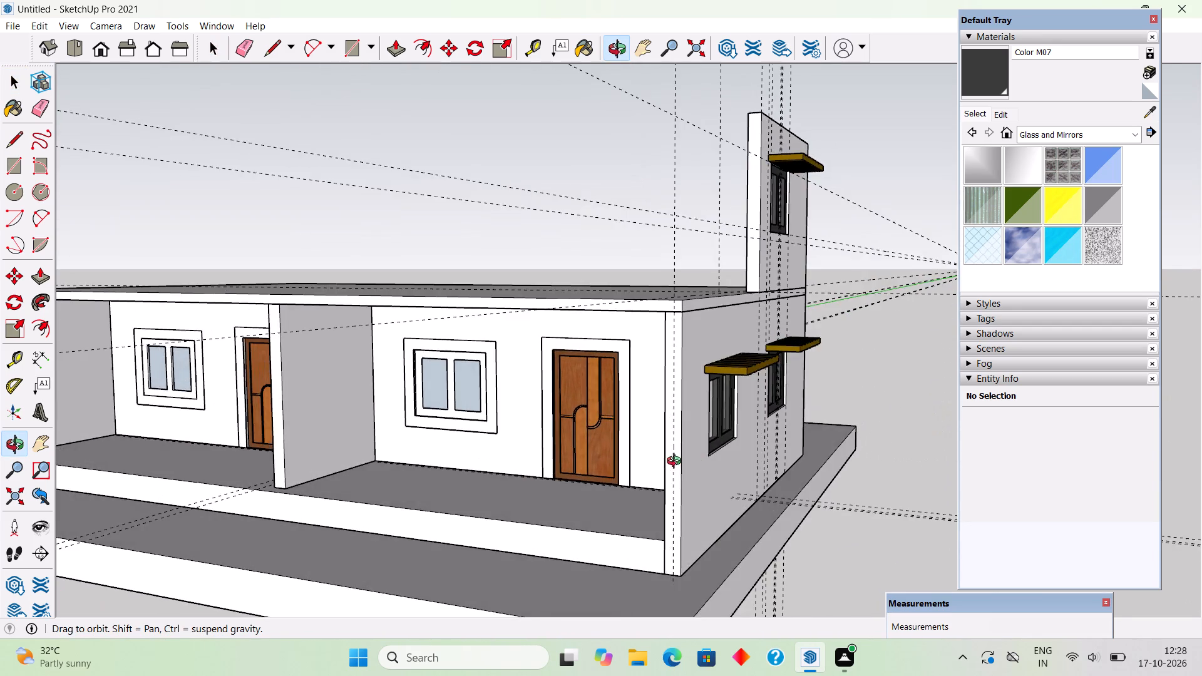
middle_click_drag(677, 463, 677, 432)
scroll(677, 432, "down", 3)
scroll(719, 520, "up", 2)
middle_click_drag(720, 520, 691, 463)
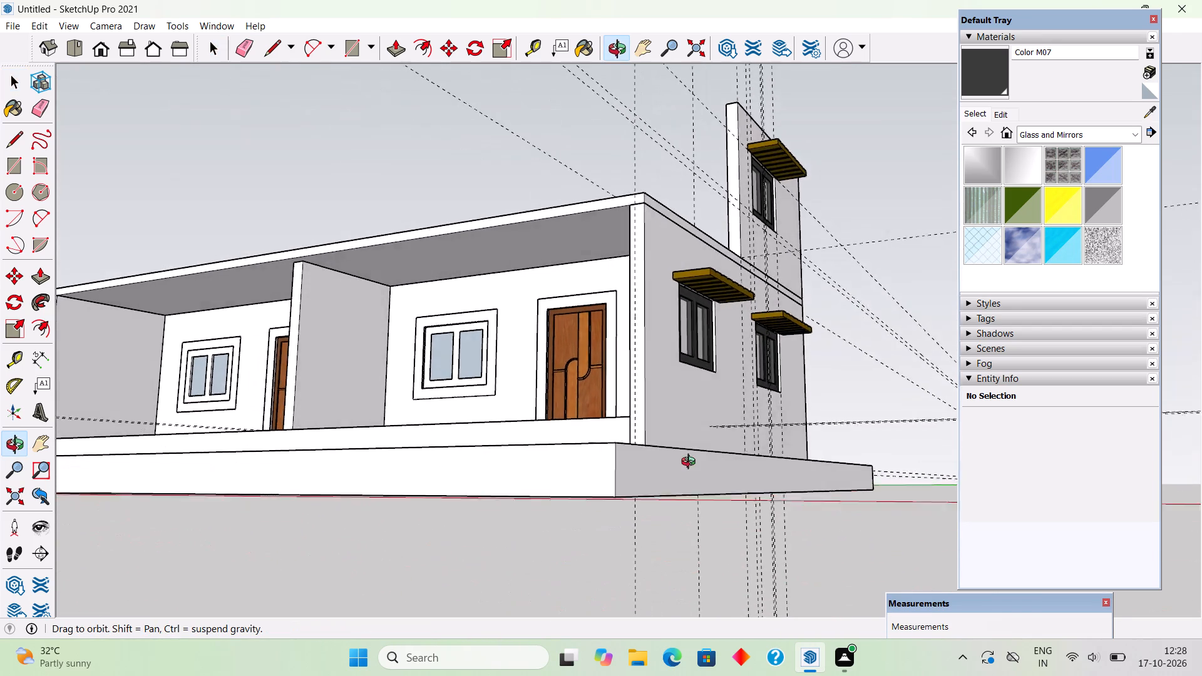
middle_click_drag(691, 463, 691, 490)
scroll(691, 490, "down", 2)
middle_click_drag(431, 498, 509, 501)
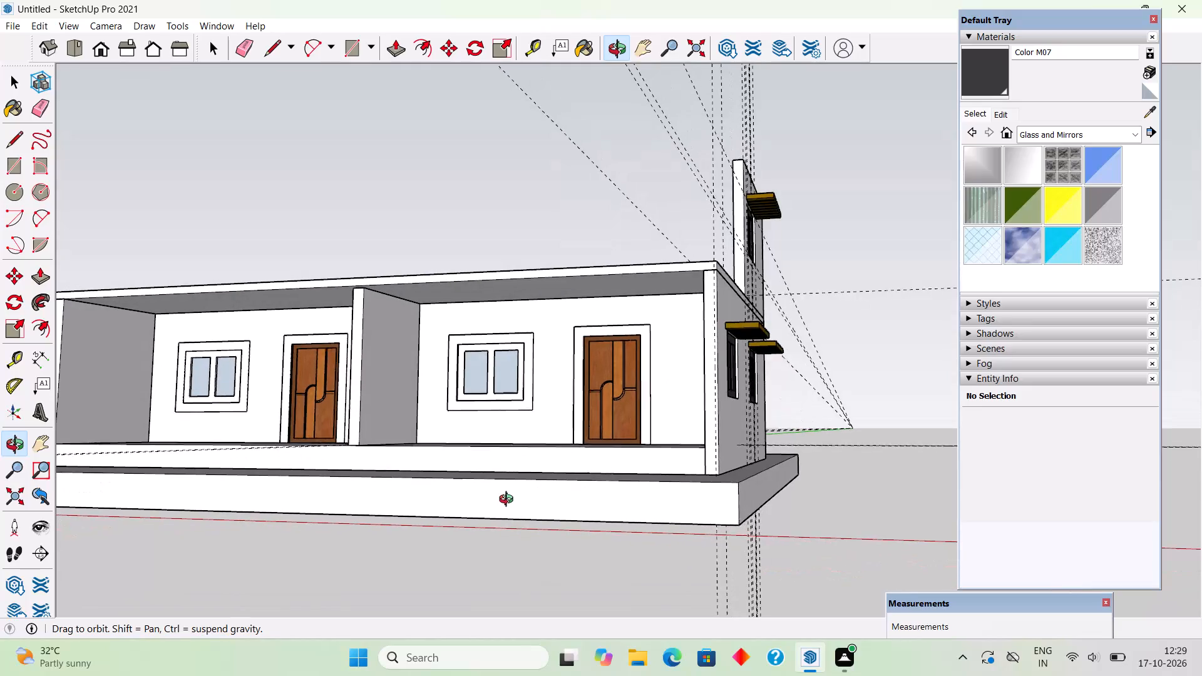
middle_click_drag(509, 501, 509, 506)
scroll(513, 506, "down", 2)
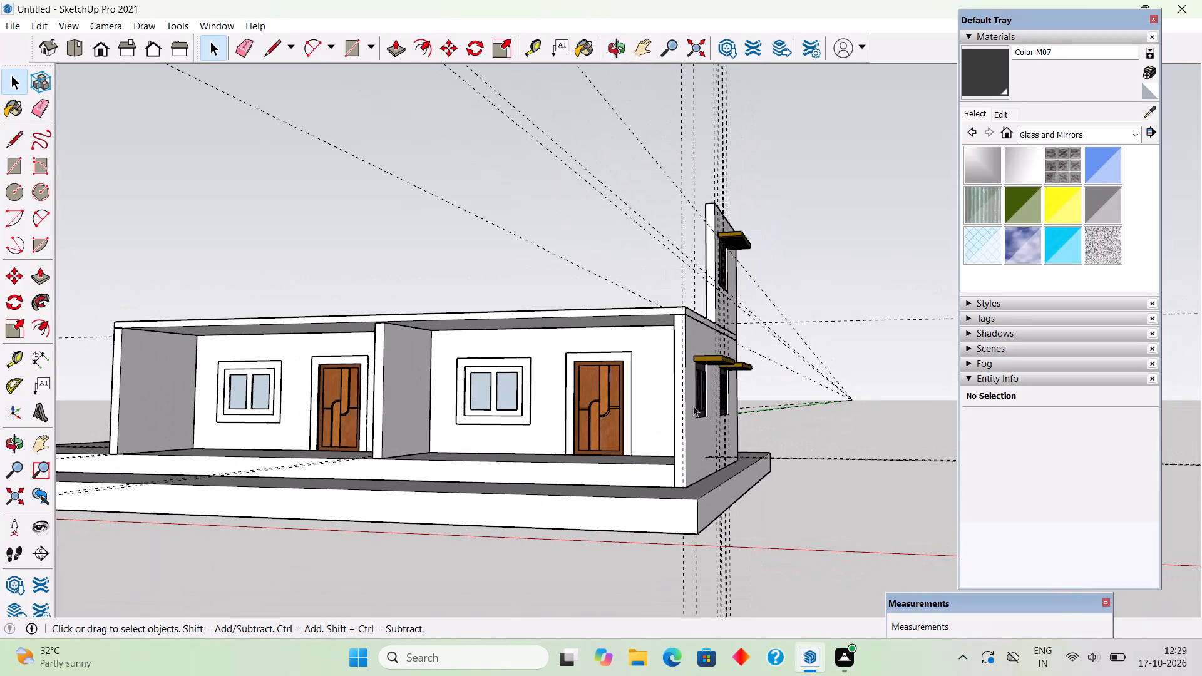
scroll(693, 406, "down", 3)
Delete all construction guides from the model.
left_click(30, 22)
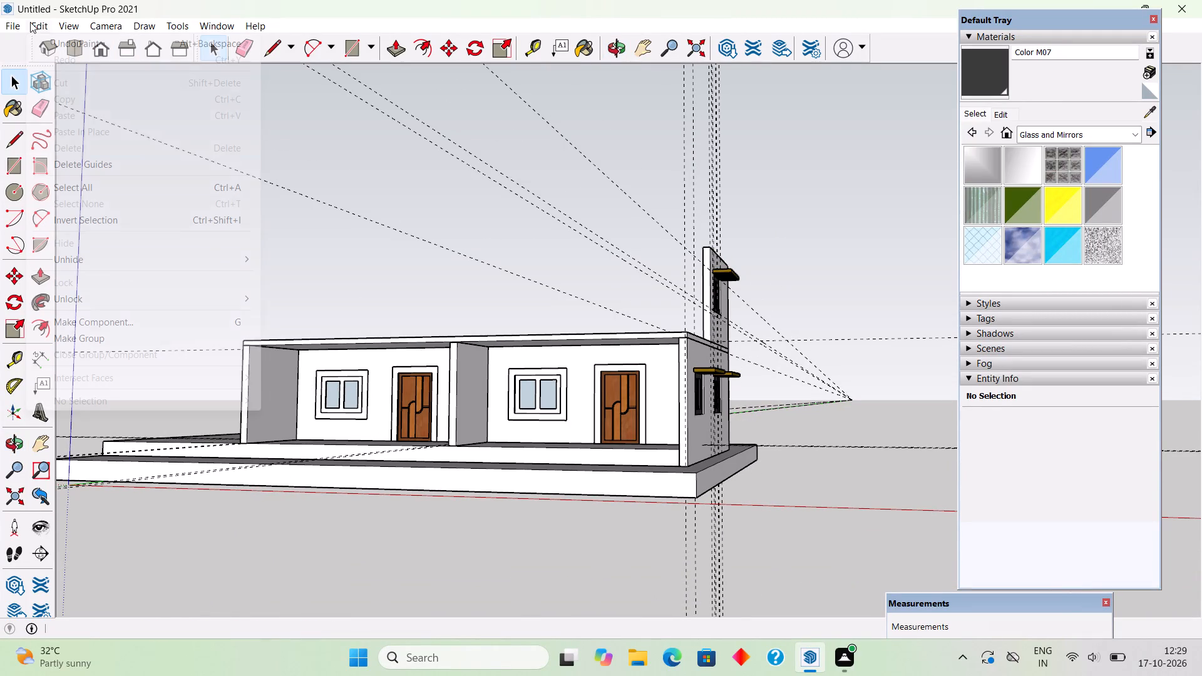
left_click(108, 170)
scroll(272, 258, "down", 4)
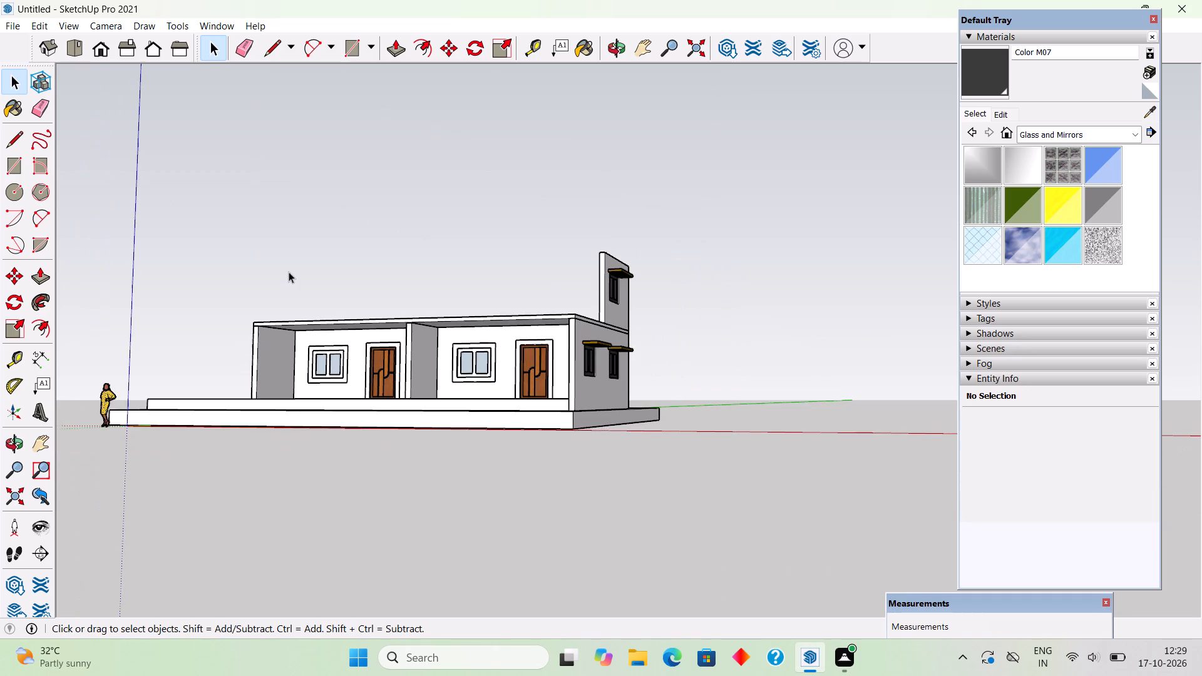
Examine the whole house from the front and side, comparing the ground-floor windows with the upper wall's window.
middle_click_drag(306, 308, 437, 433)
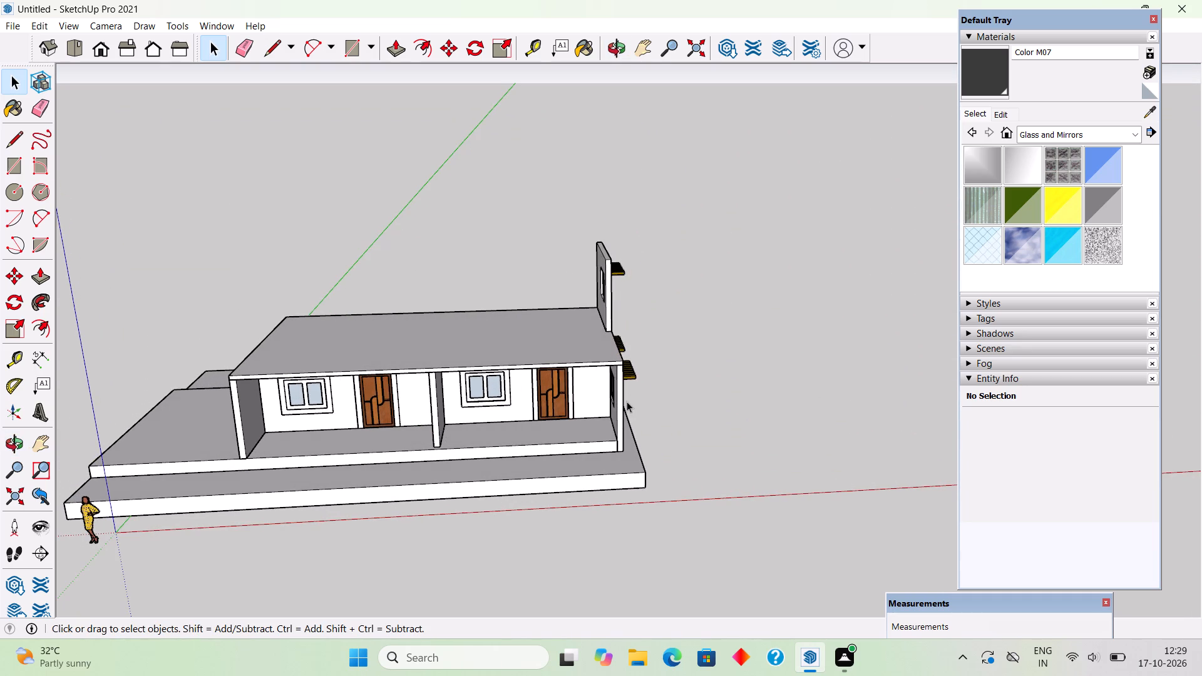
middle_click_drag(618, 403, 351, 344)
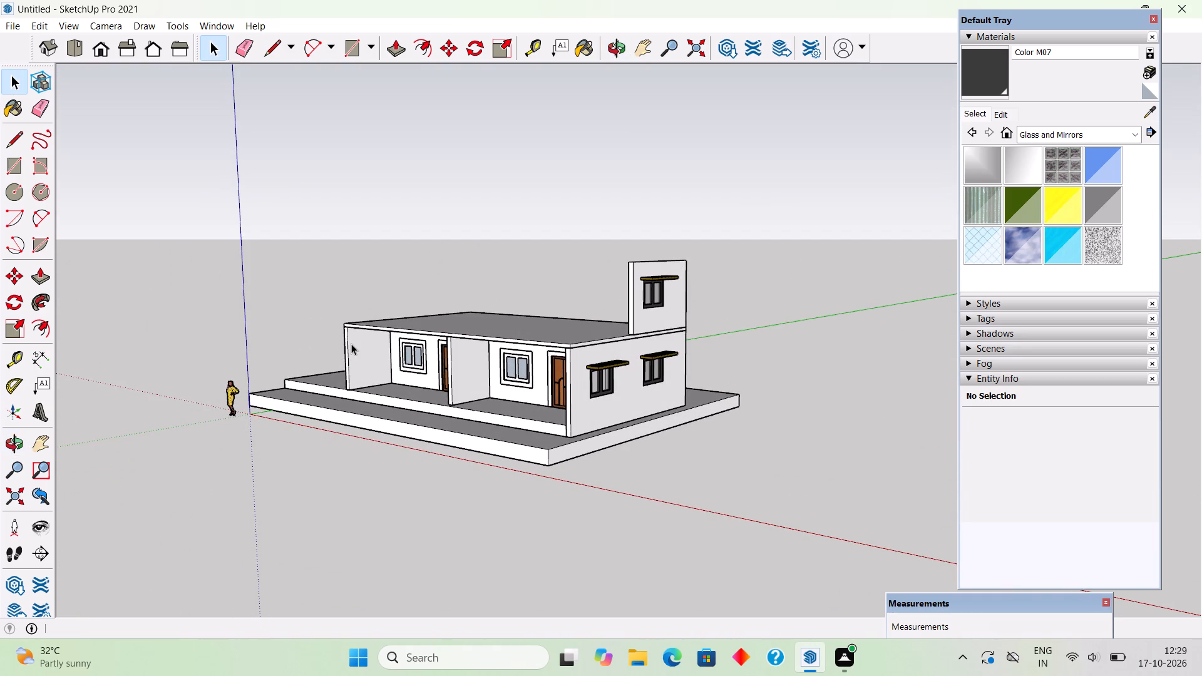
scroll(685, 328, "up", 1)
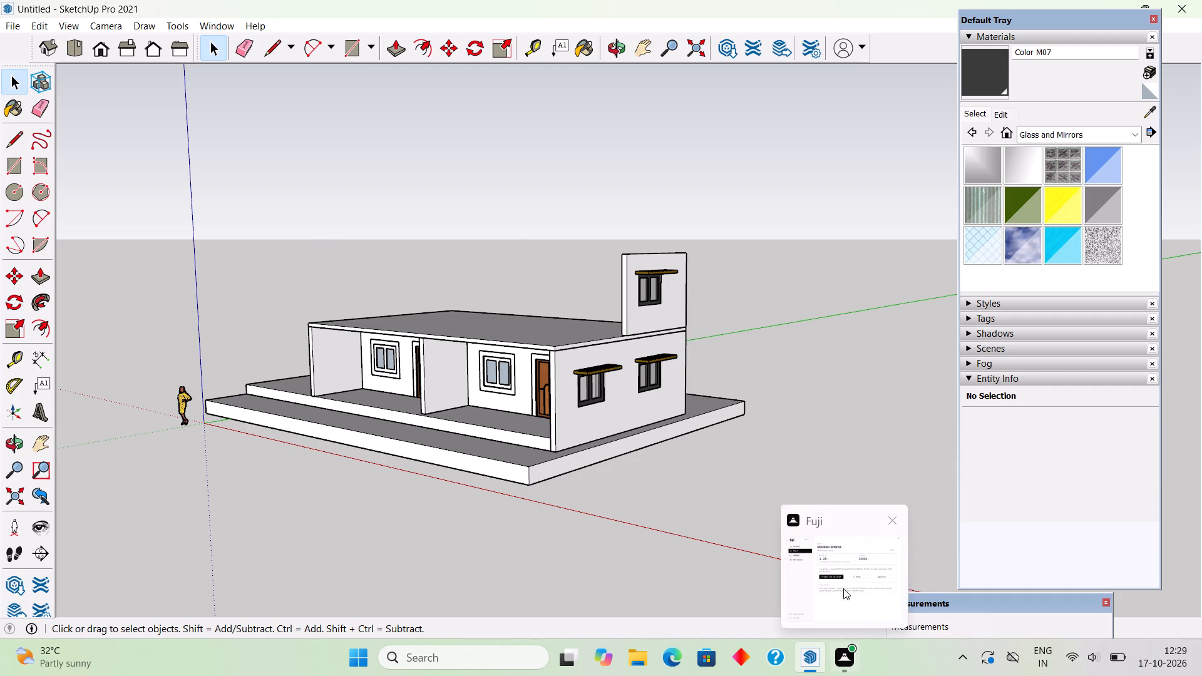
scroll(1183, 633, "down", 2)
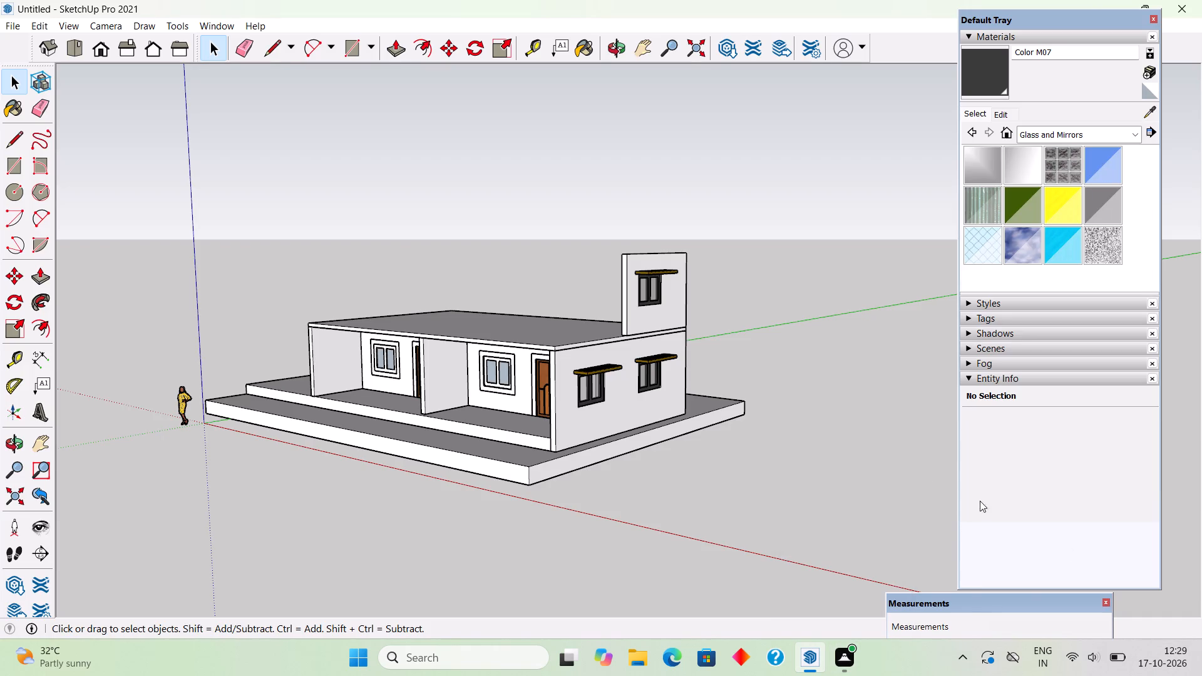
scroll(923, 475, "down", 1)
scroll(606, 456, "down", 2)
middle_click_drag(665, 518, 782, 523)
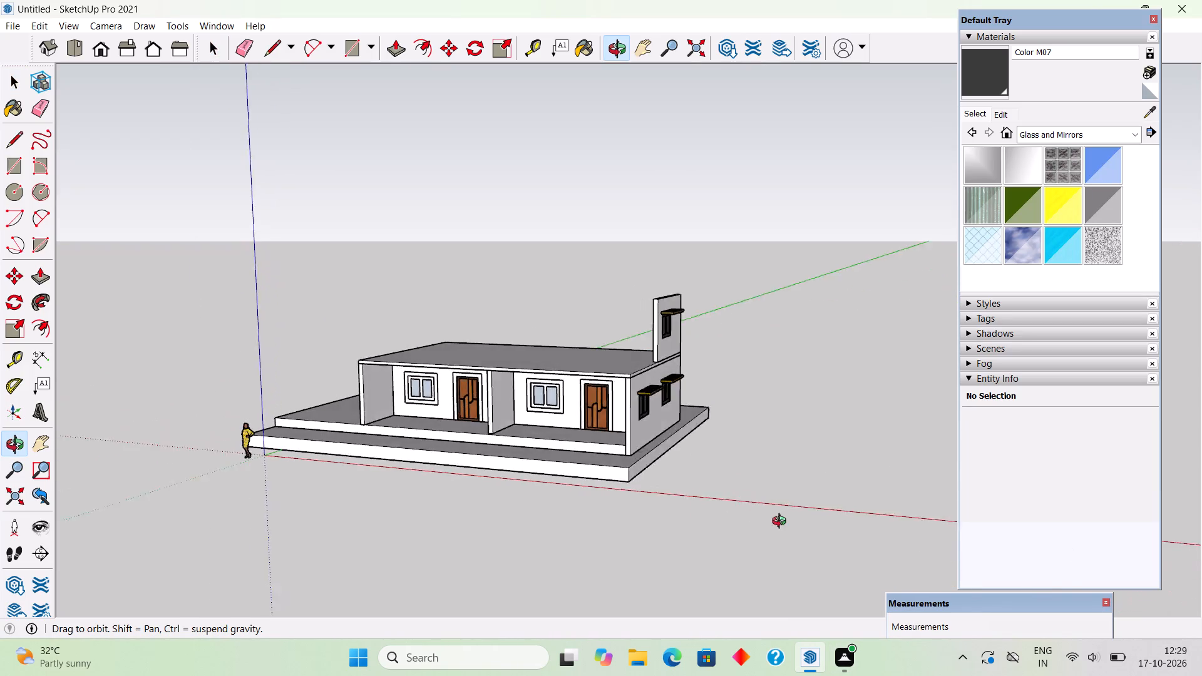
middle_click_drag(782, 523, 482, 472)
scroll(437, 421, "up", 2)
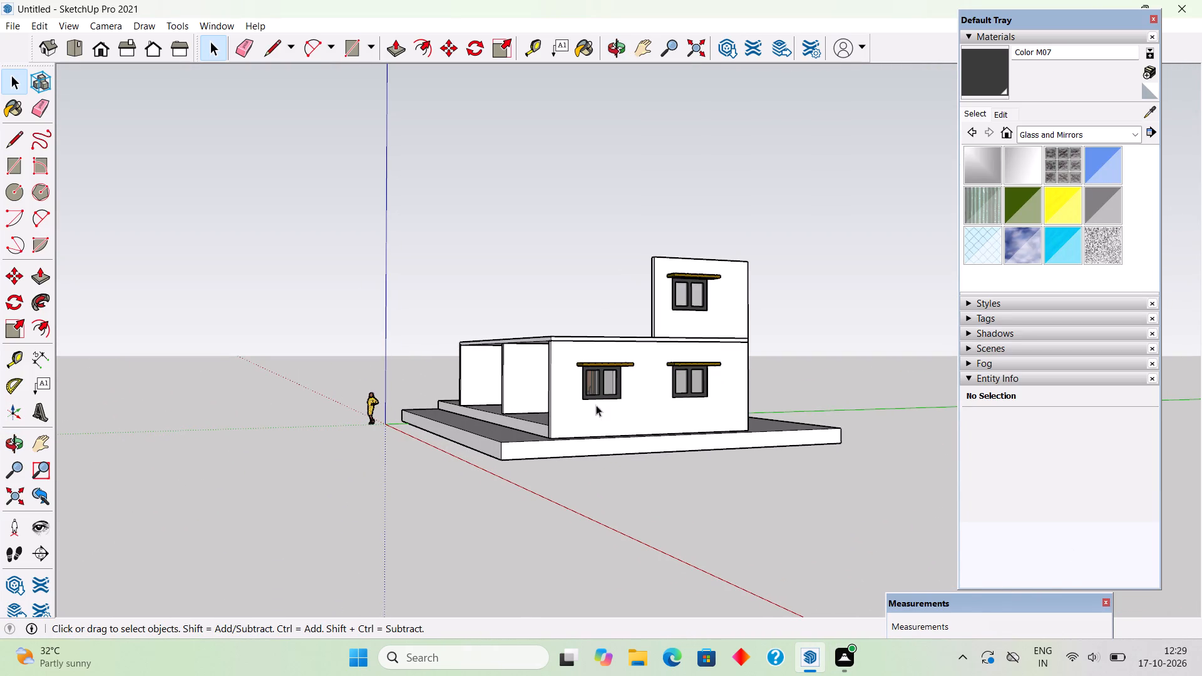
scroll(1004, 441, "up", 3)
scroll(801, 424, "up", 4)
middle_click_drag(801, 424, 707, 419)
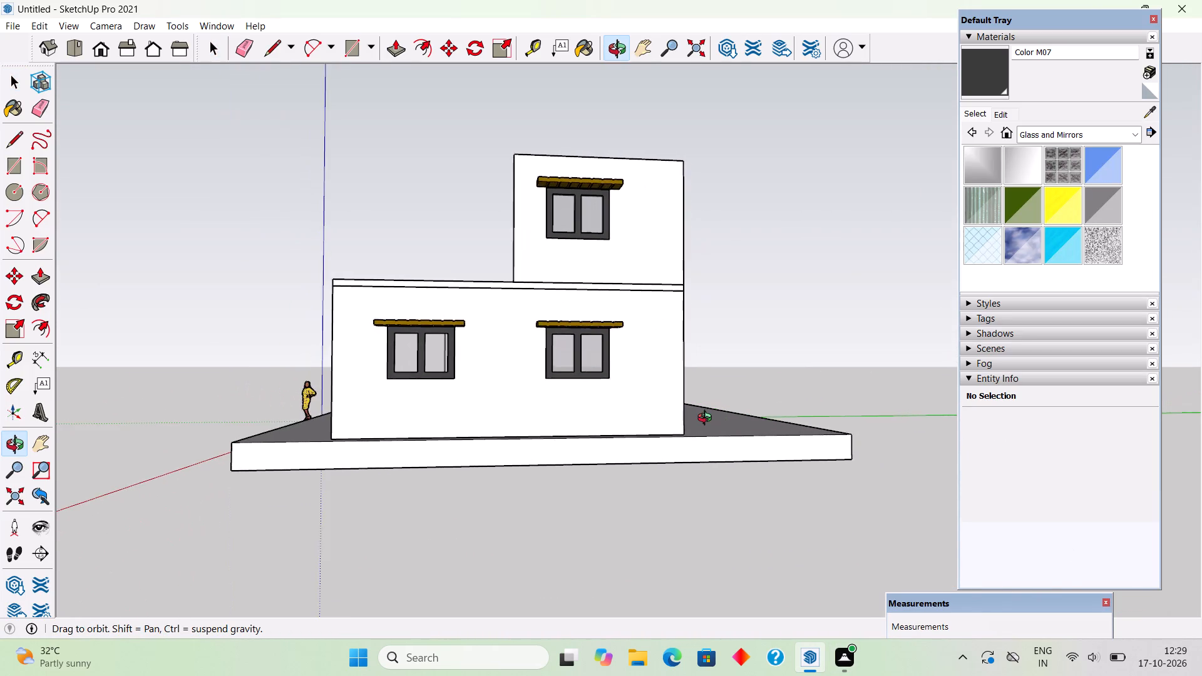
middle_click_drag(707, 419, 936, 511)
Examine the two ground-floor side windows up close, checking their frames, glass panes and wooden shades.
scroll(622, 478, "up", 8)
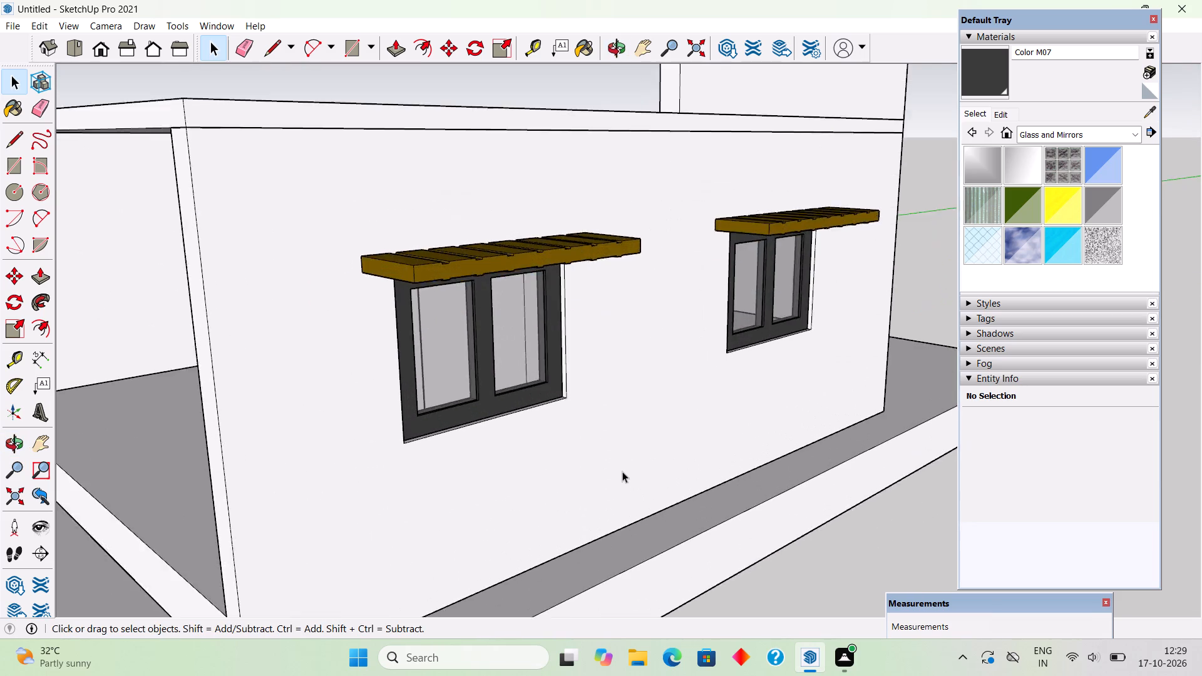
scroll(622, 471, "up", 3)
middle_click_drag(573, 458, 890, 463)
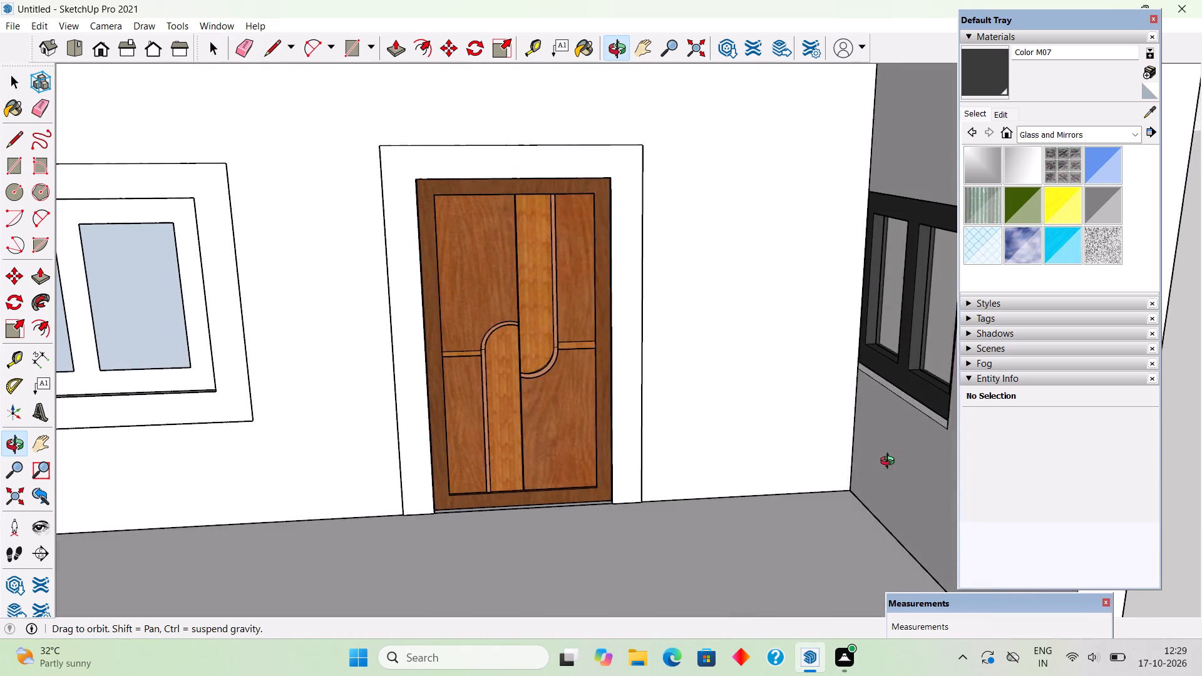
middle_click_drag(890, 463, 470, 424)
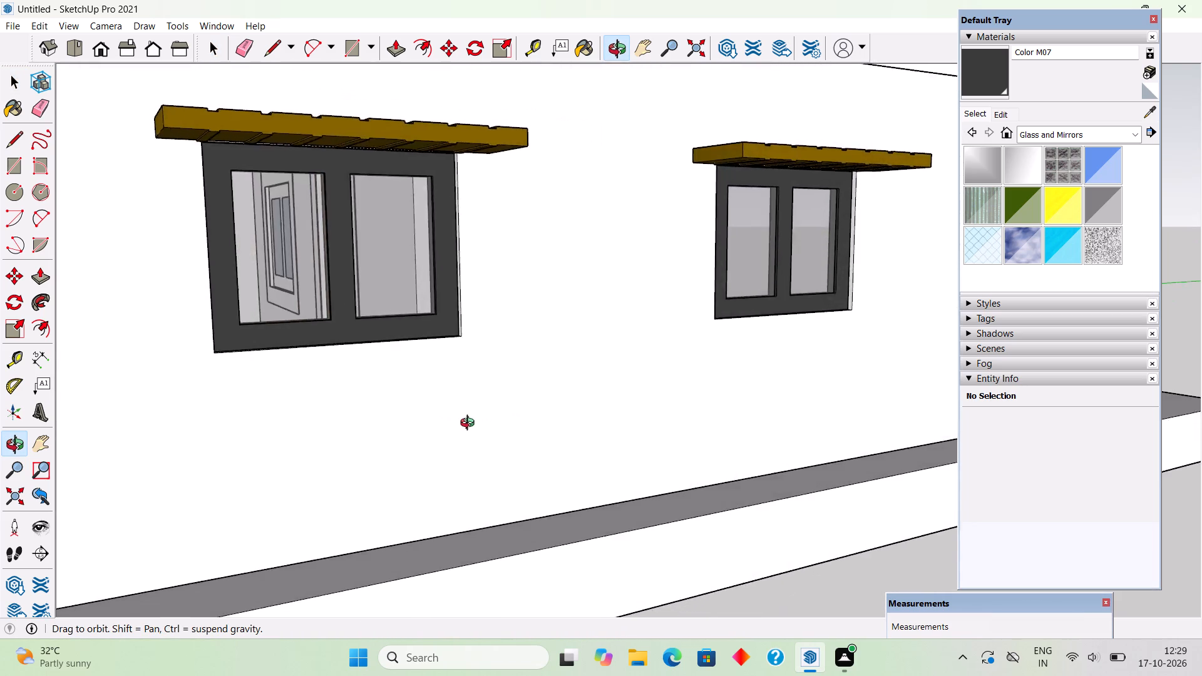
middle_click_drag(470, 424, 343, 434)
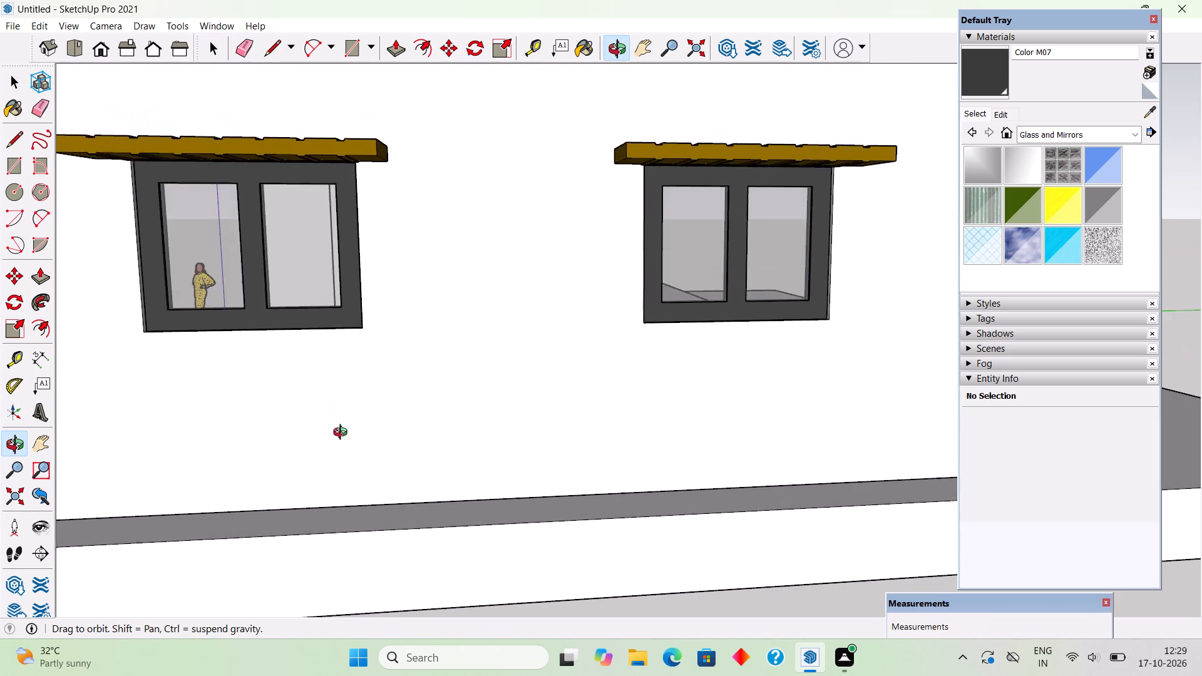
middle_click_drag(343, 434, 352, 448)
scroll(352, 448, "down", 6)
middle_click_drag(489, 403, 664, 396)
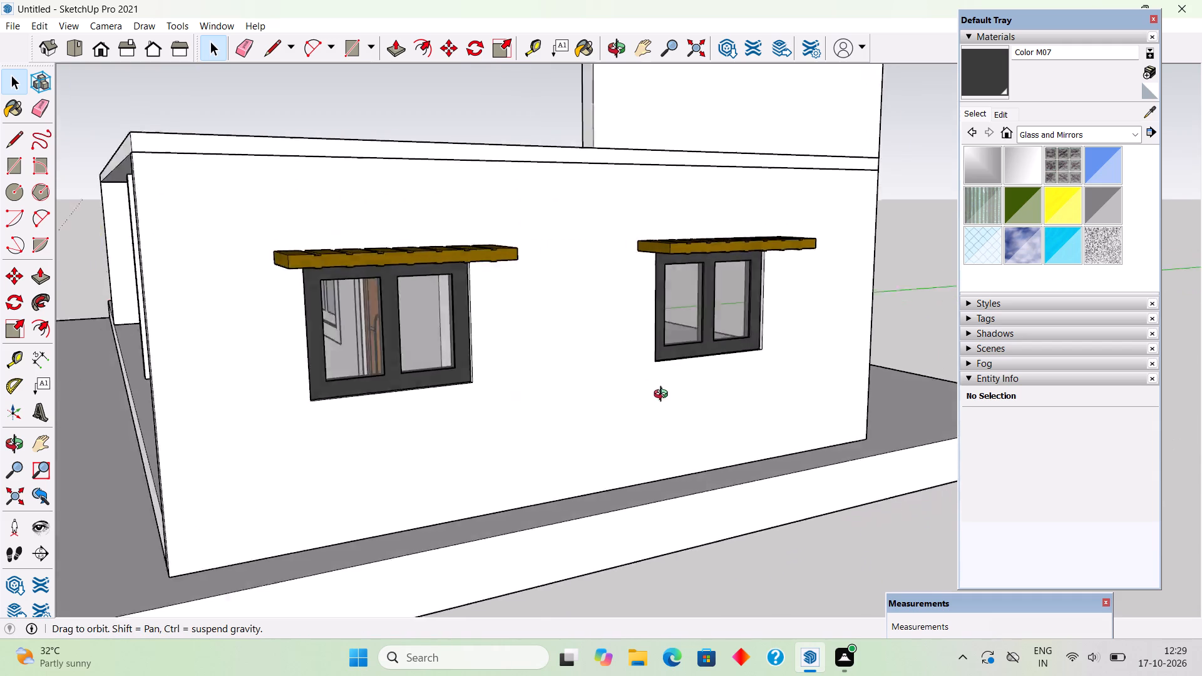
middle_click_drag(664, 396, 957, 406)
Examine the porch front with its doors and windows, and the side elevation with the upper wall.
scroll(838, 426, "down", 5)
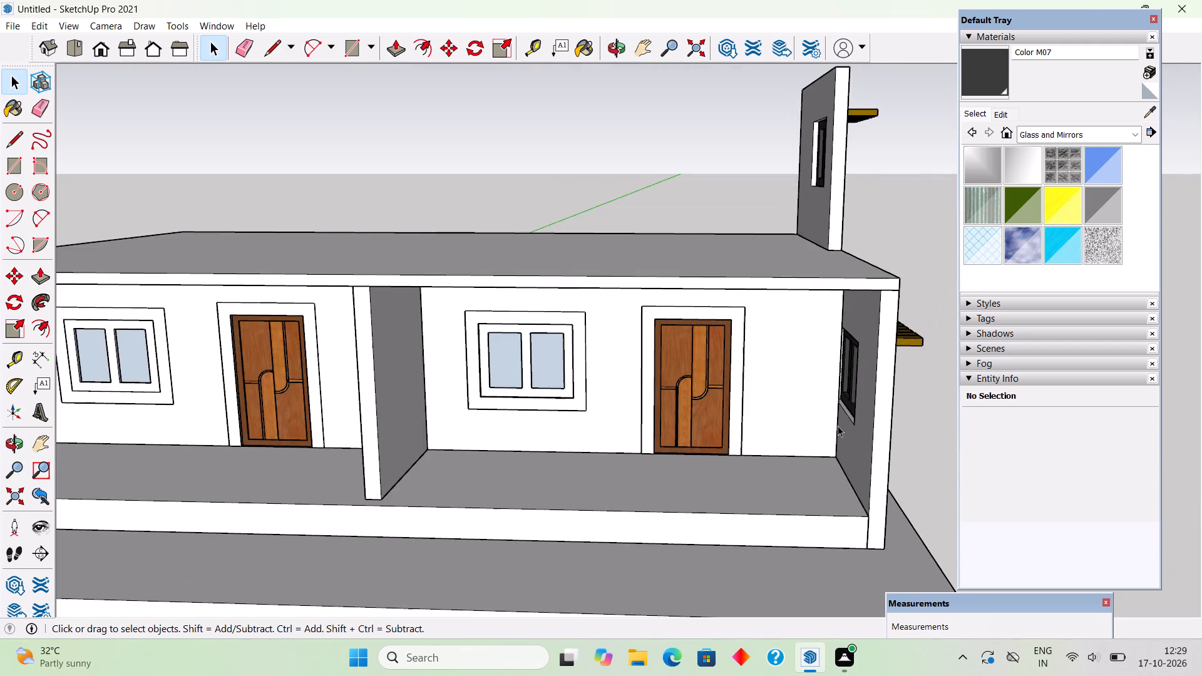
scroll(837, 426, "down", 3)
scroll(515, 446, "down", 4)
middle_click_drag(507, 446, 571, 376)
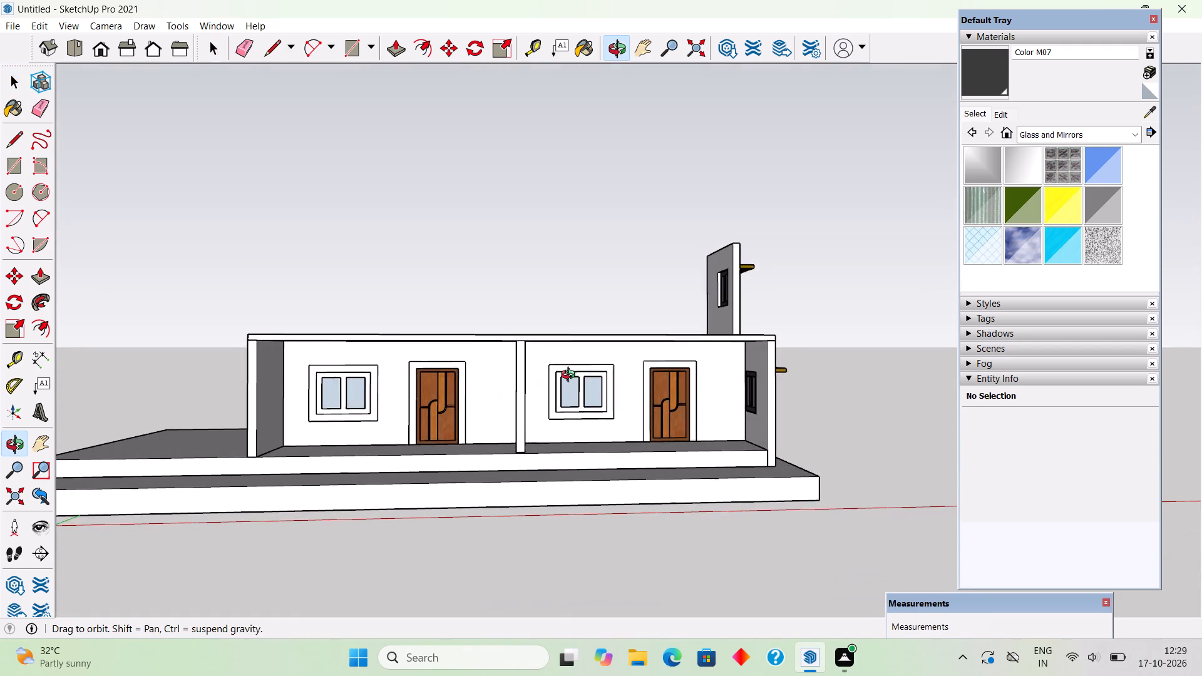
middle_click_drag(571, 376, 587, 359)
scroll(587, 359, "up", 2)
middle_click_drag(587, 359, 555, 422)
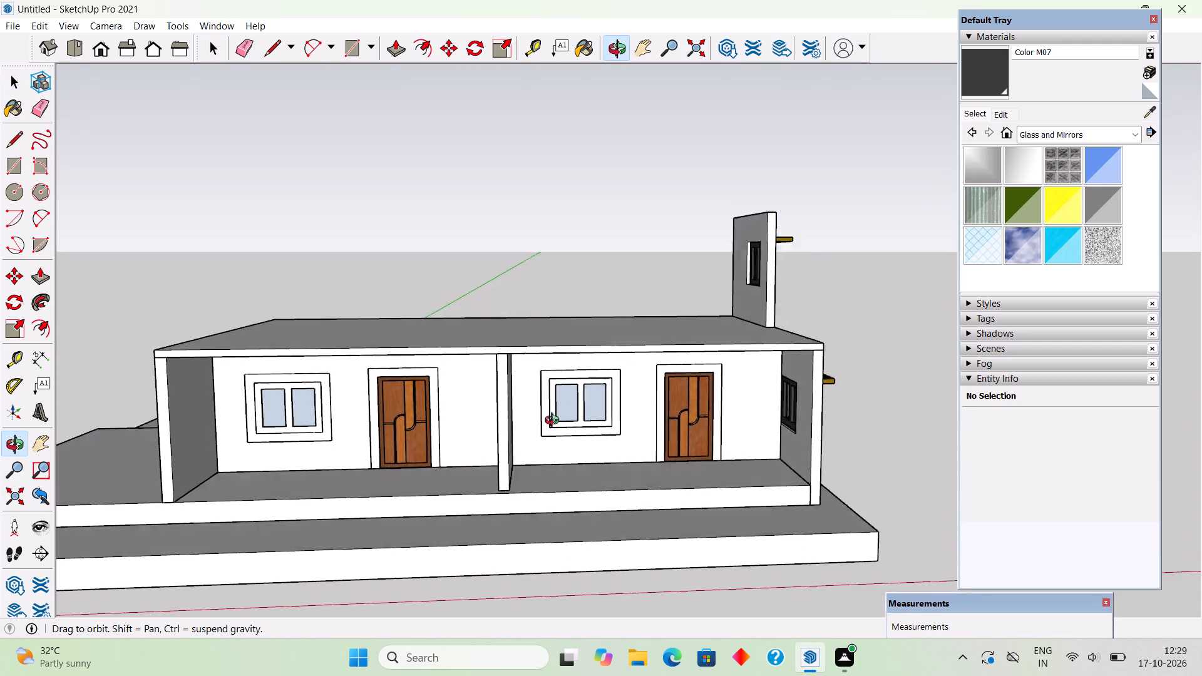
middle_click_drag(555, 422, 256, 410)
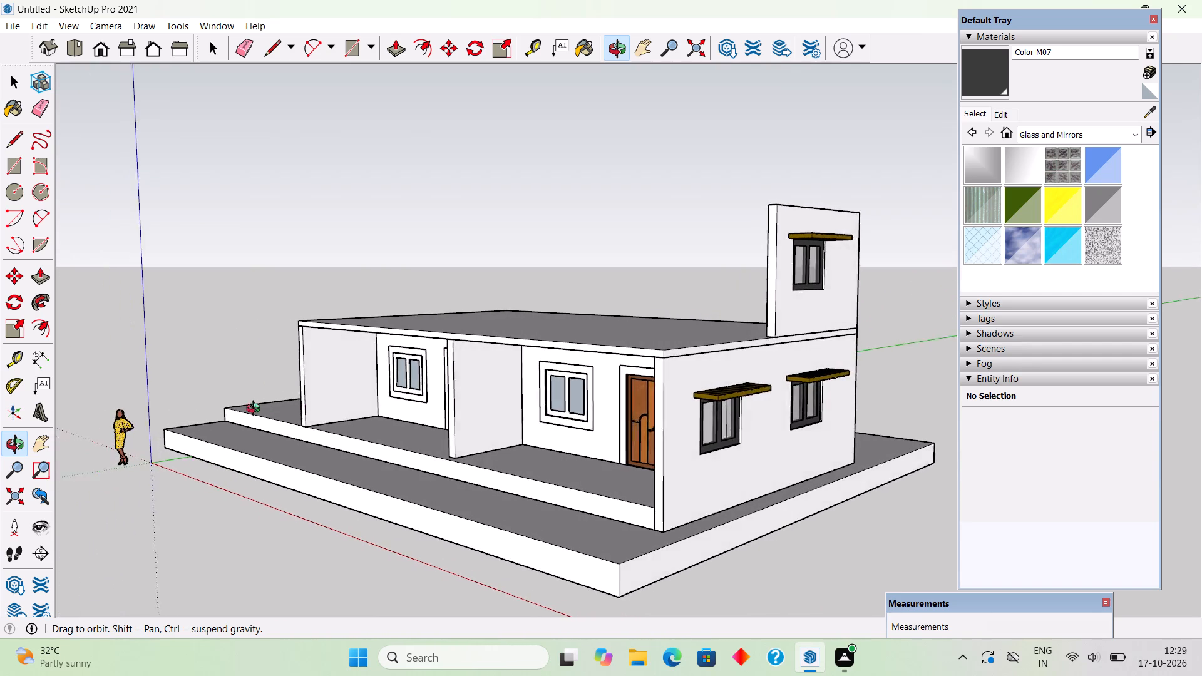
middle_click_drag(256, 410, 244, 410)
scroll(244, 411, "down", 5)
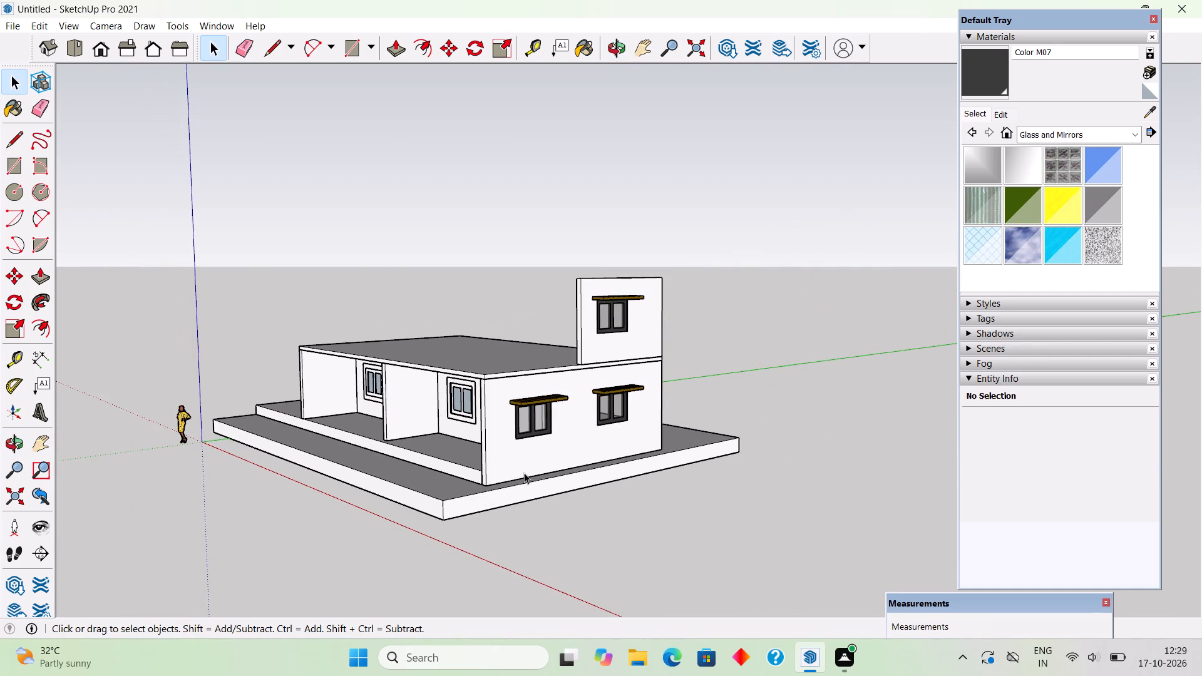
middle_click_drag(511, 473, 397, 441)
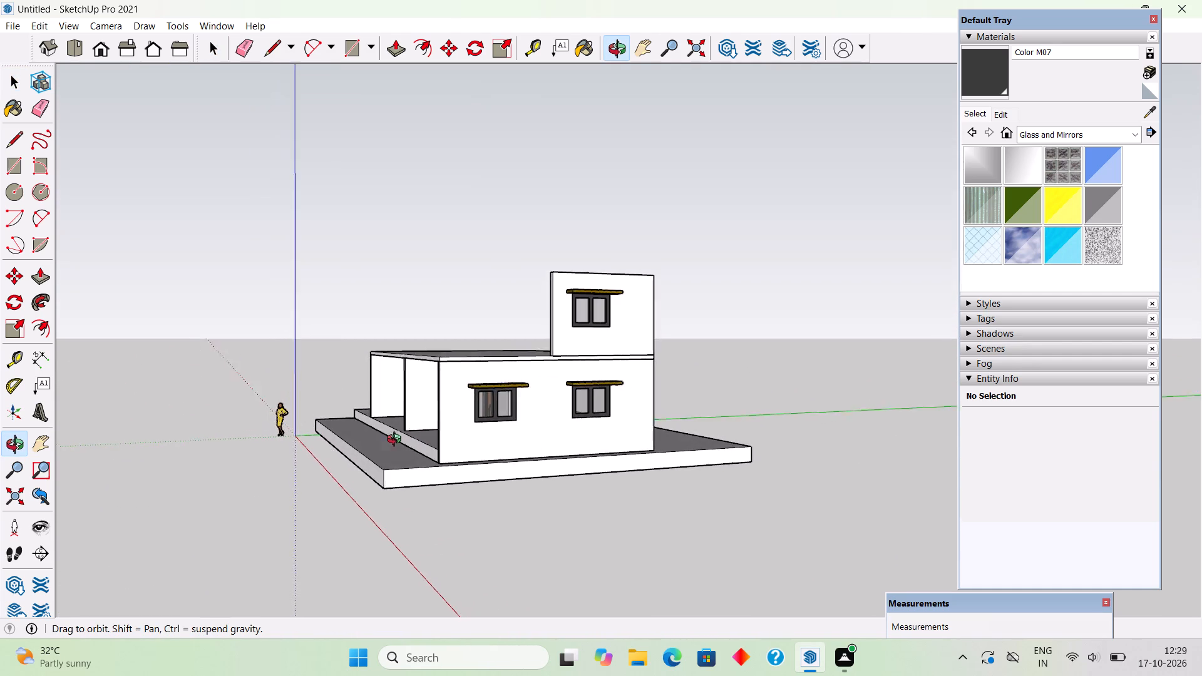
middle_click_drag(397, 441, 392, 428)
scroll(392, 428, "up", 4)
middle_click_drag(705, 423, 679, 416)
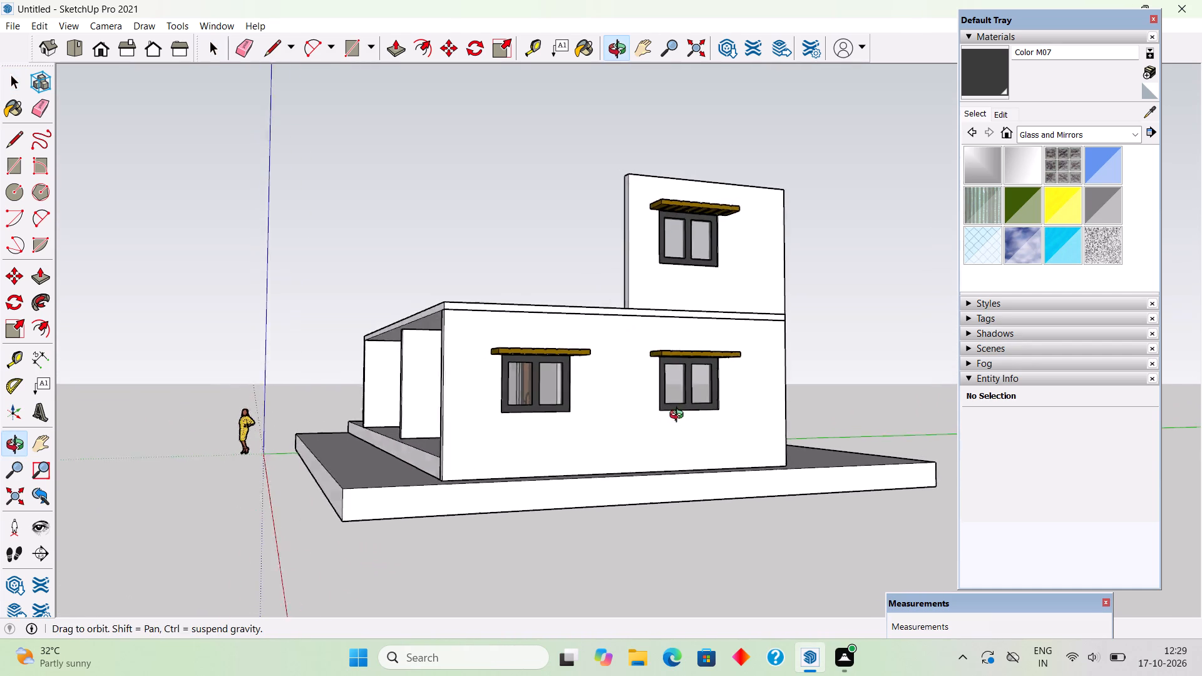
middle_click_drag(679, 416, 643, 409)
scroll(643, 409, "up", 2)
scroll(645, 395, "down", 1)
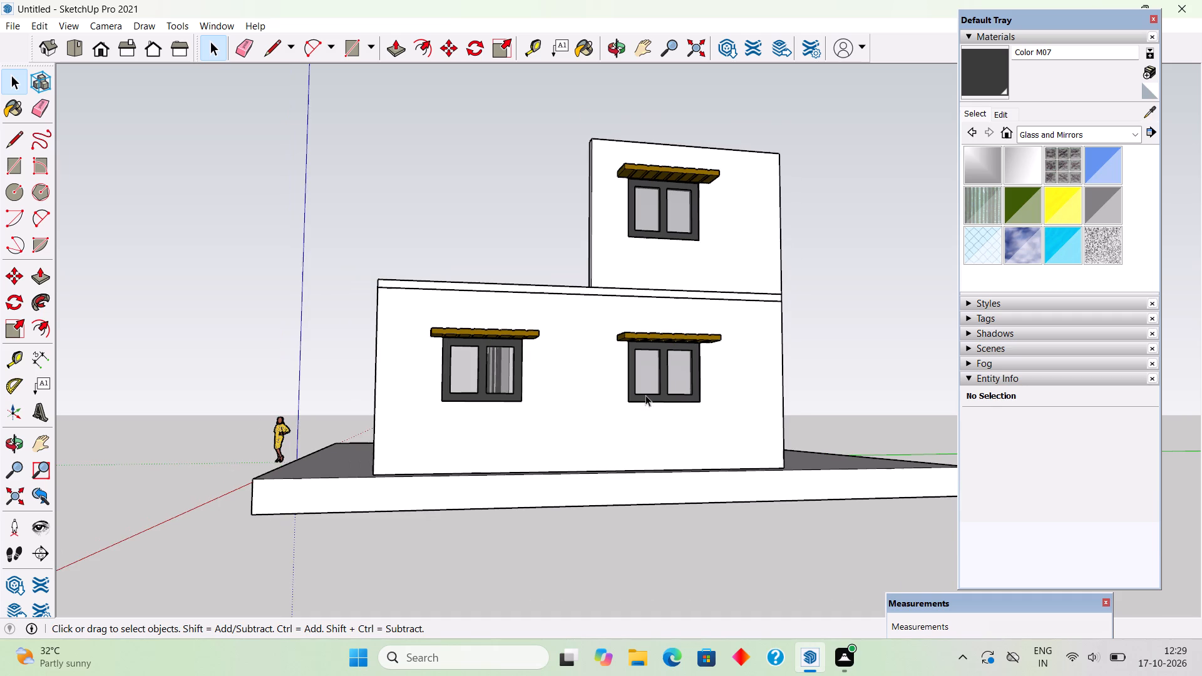
Delete the standing person figure beside the platform.
left_click(283, 428)
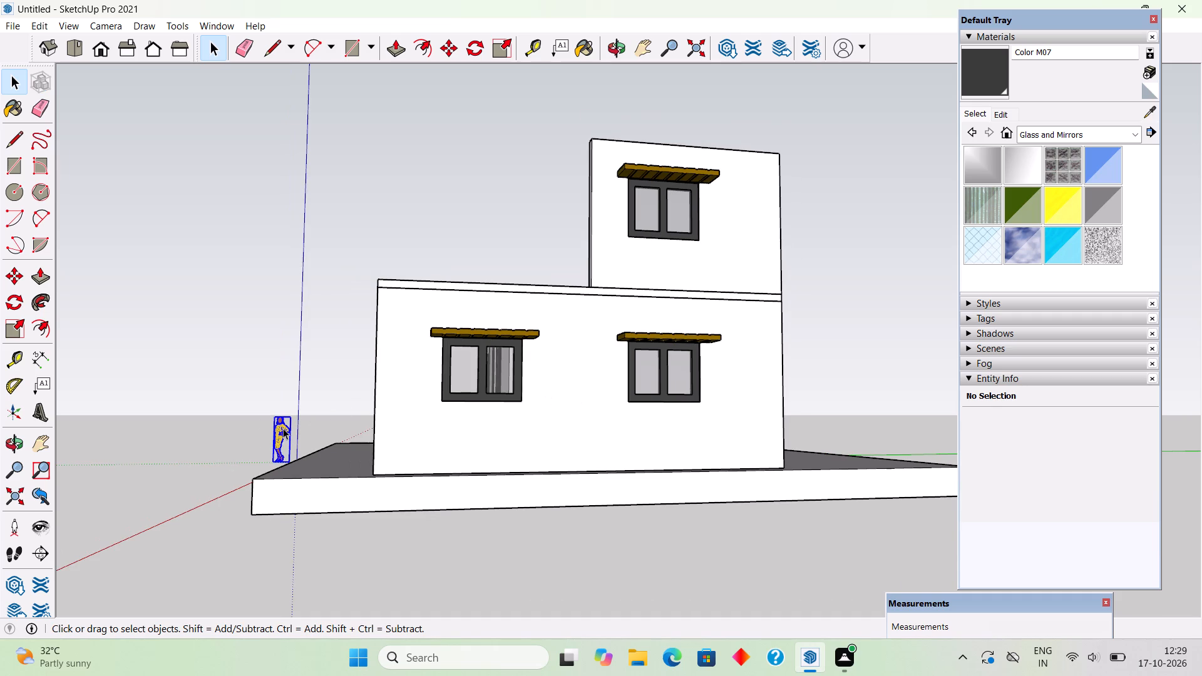
key("Delete")
Sample Translucent Glass Gray from a side window pane and paint both panes of each front porch window with it.
scroll(283, 428, "down", 4)
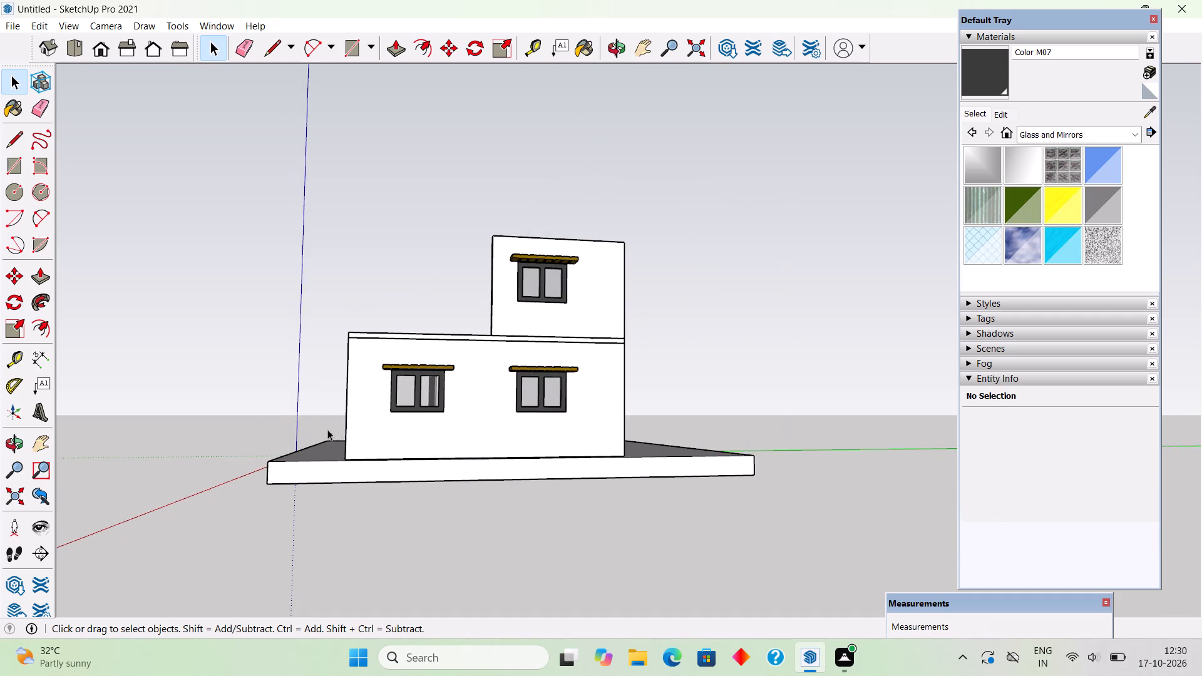
middle_click_drag(430, 459, 853, 511)
middle_click_drag(463, 454, 551, 445)
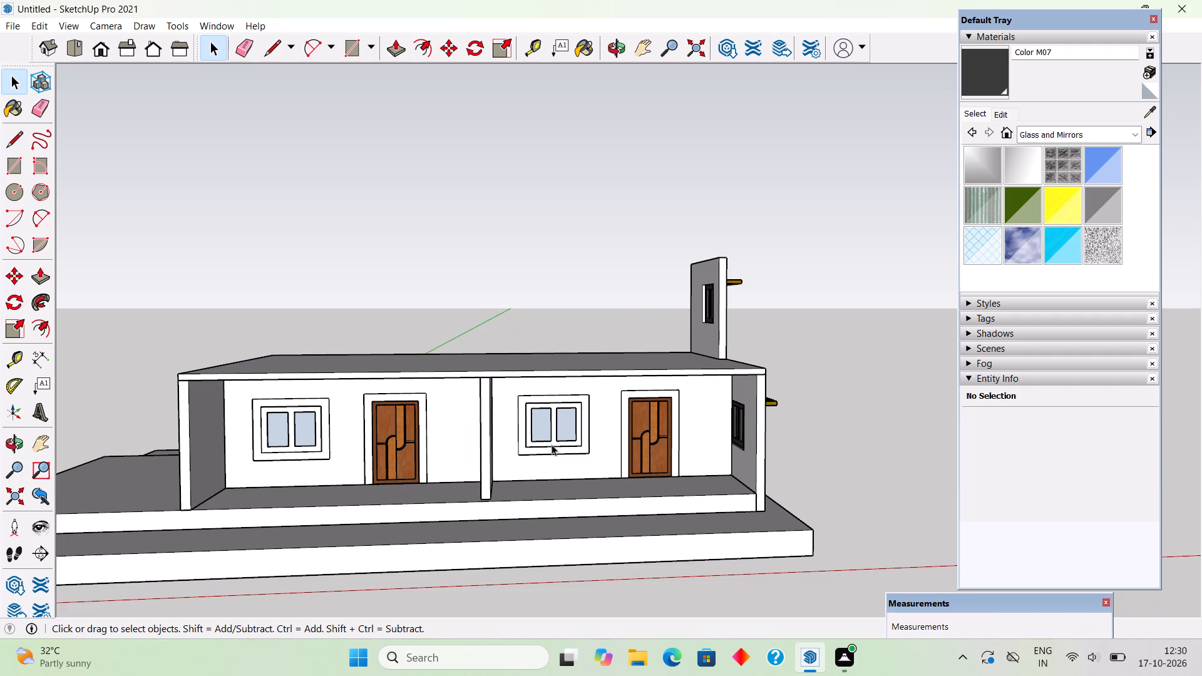
scroll(554, 444, "up", 3)
scroll(554, 444, "down", 4)
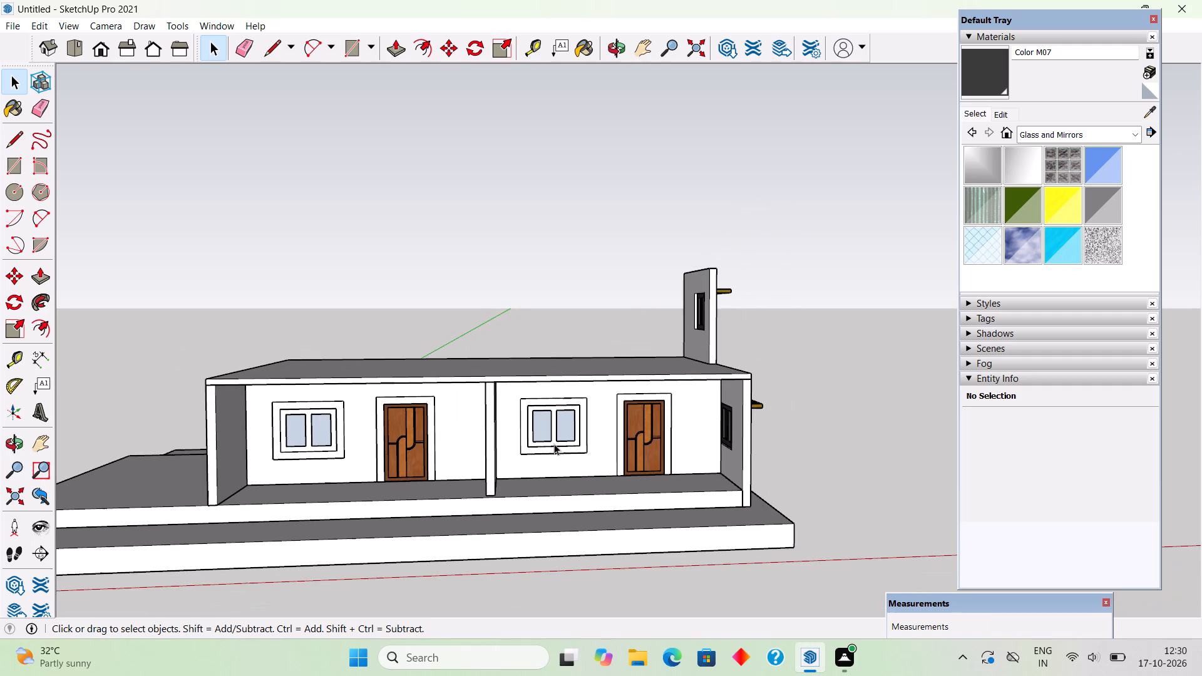
left_click(1154, 110)
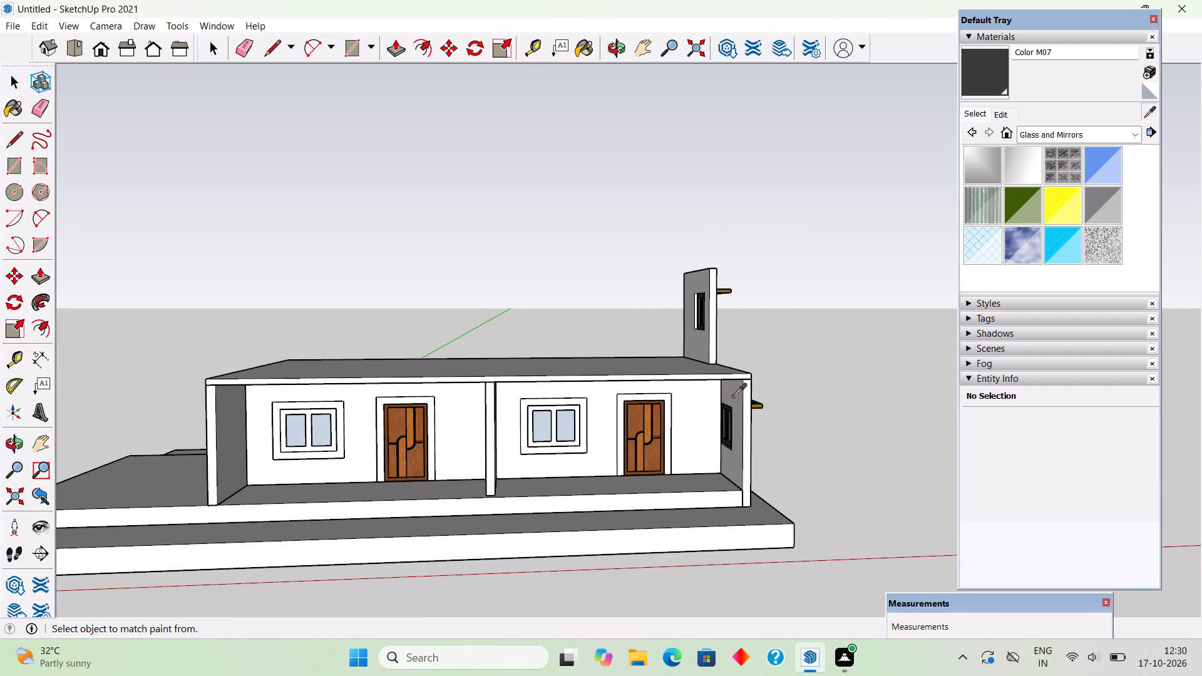
middle_click_drag(694, 396, 408, 380)
scroll(678, 456, "up", 5)
scroll(691, 400, "up", 5)
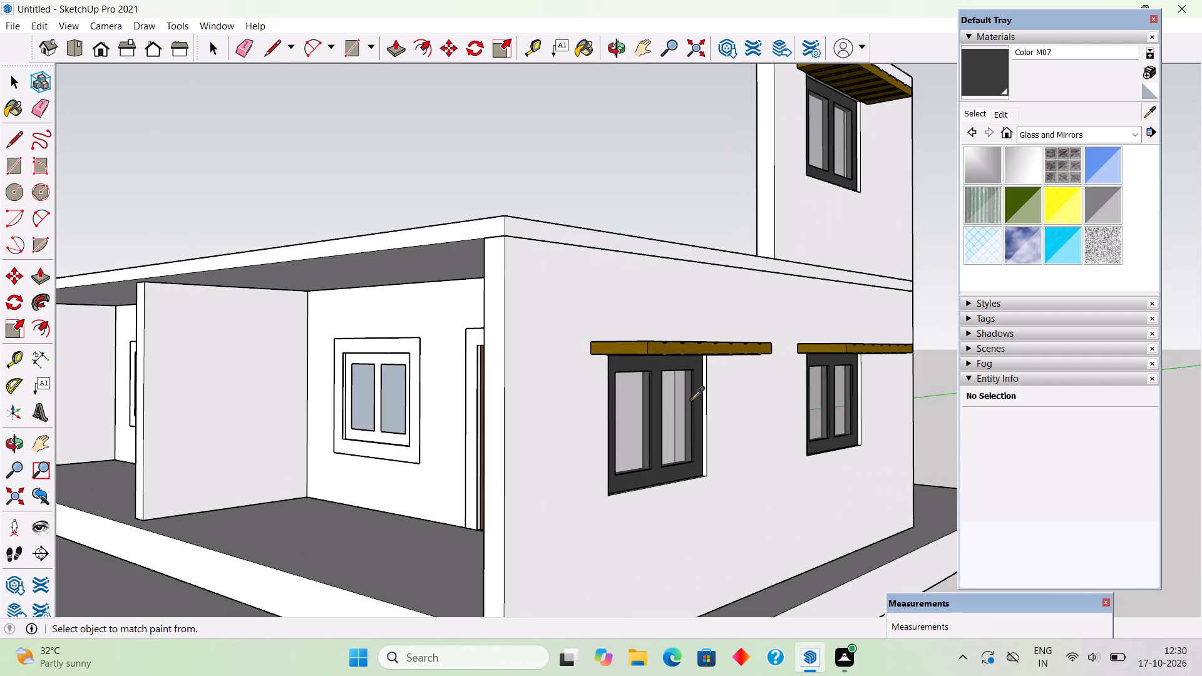
left_click(680, 407)
scroll(513, 468, "down", 1)
middle_click_drag(540, 469, 771, 497)
scroll(772, 497, "down", 3)
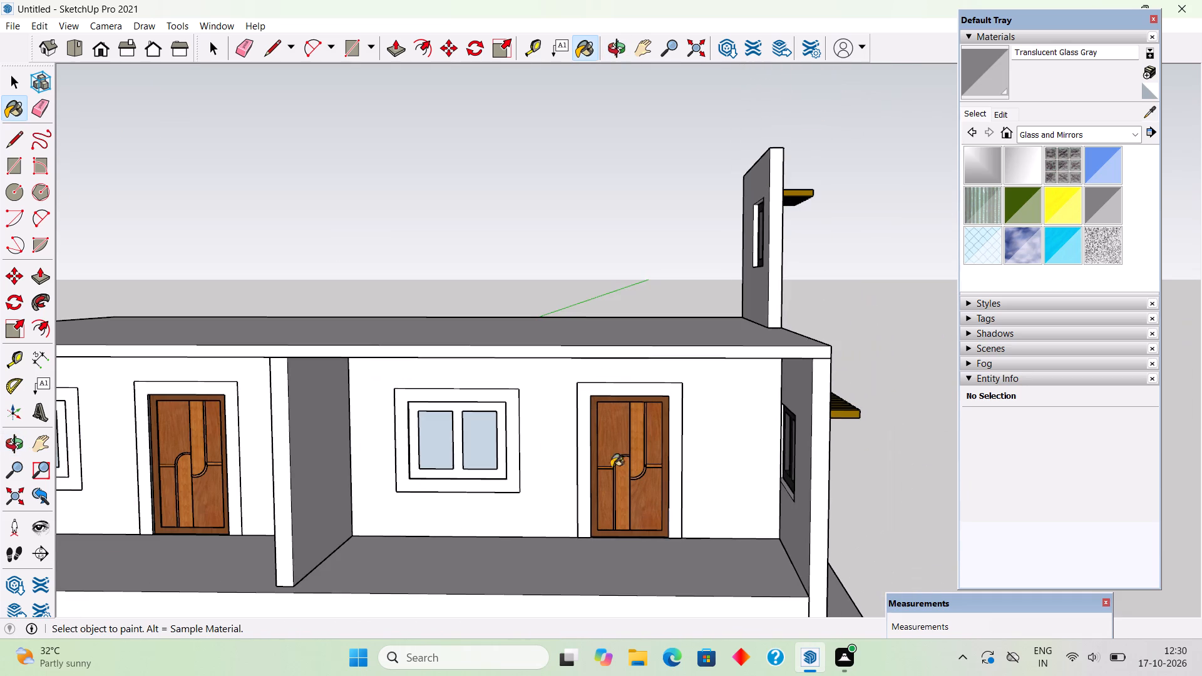
left_click(479, 447)
left_click(421, 434)
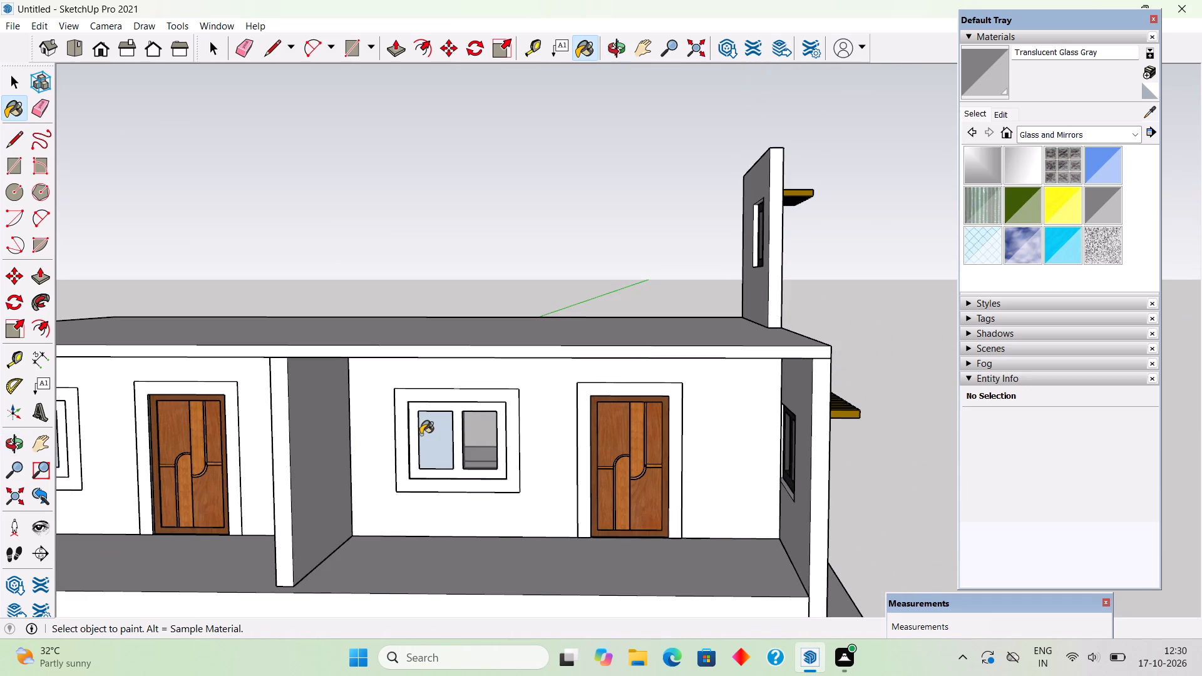
scroll(421, 434, "down", 6)
scroll(170, 434, "up", 4)
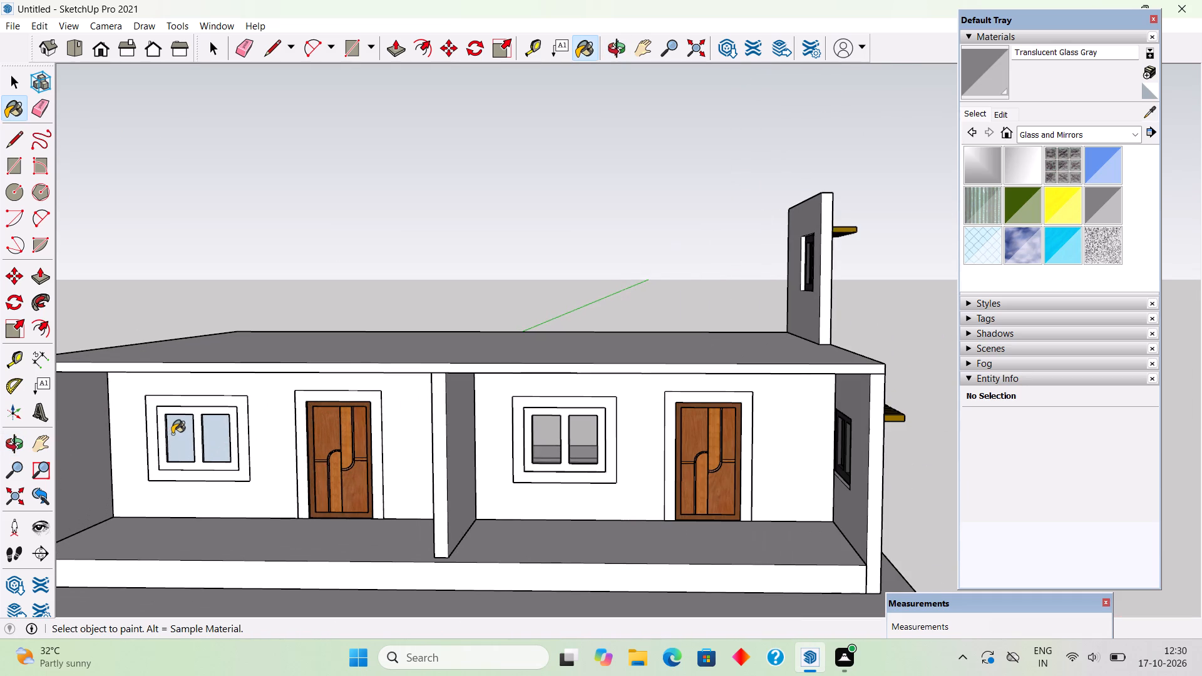
left_click(172, 434)
left_click(215, 437)
Sample the dark Color M07 from the ground-floor side window's frame.
scroll(215, 437, "down", 3)
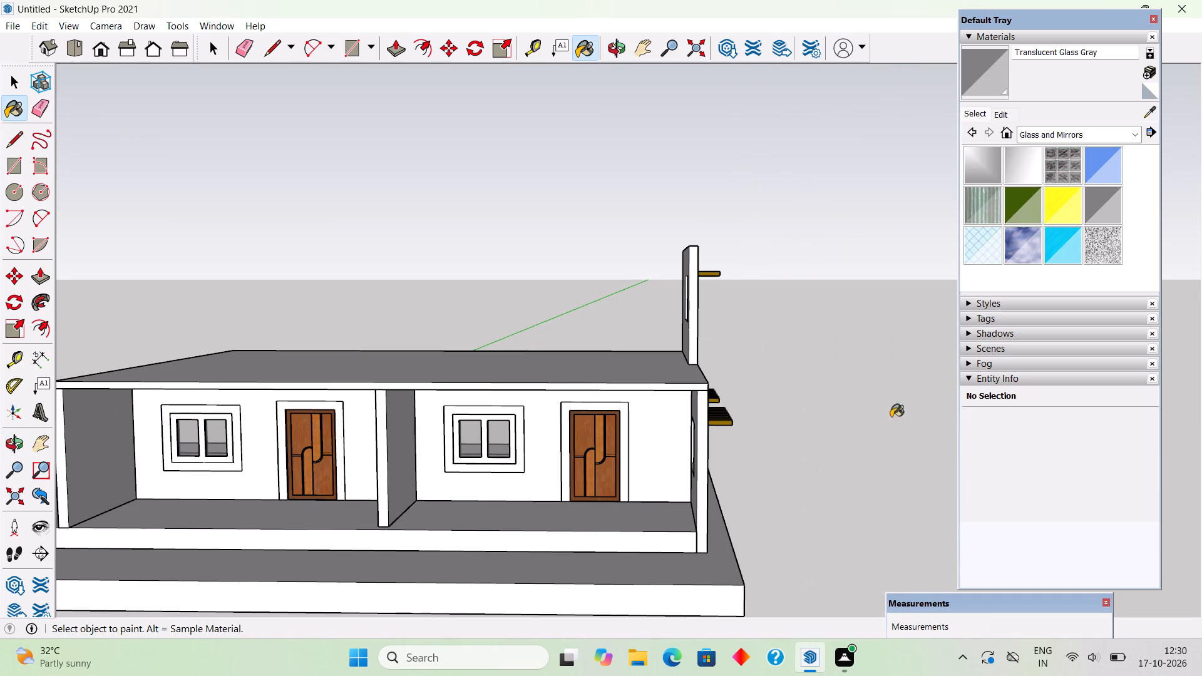
left_click(1148, 119)
middle_click_drag(824, 414, 452, 411)
scroll(583, 466, "up", 5)
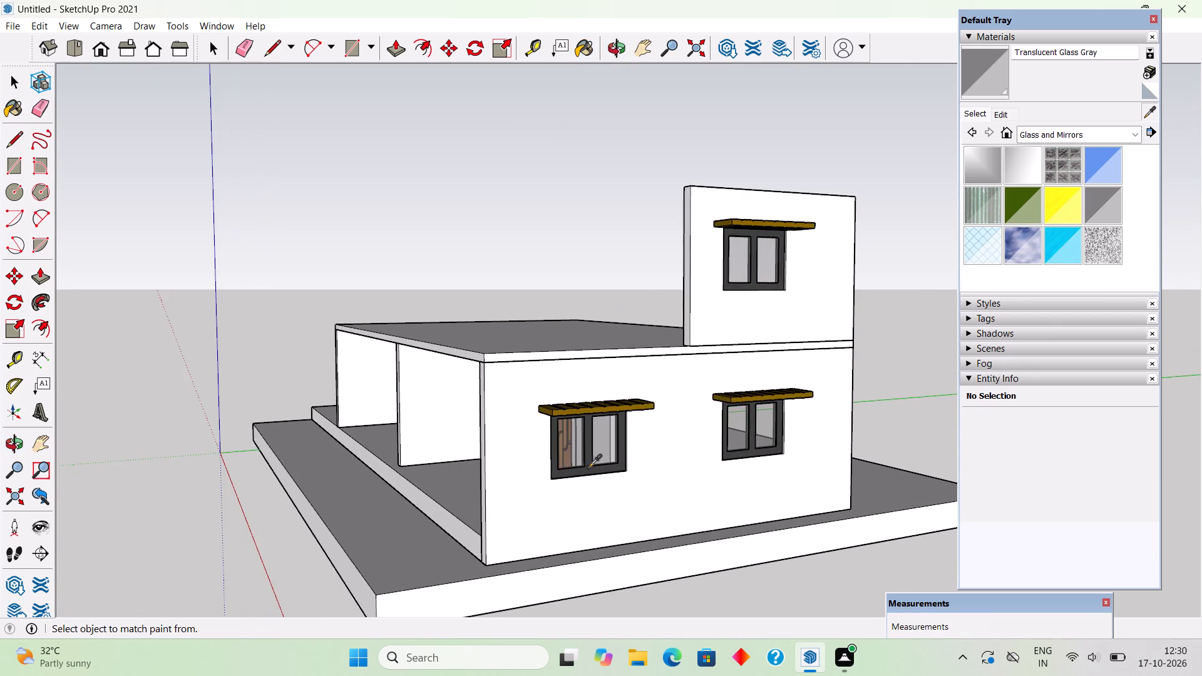
left_click(589, 467)
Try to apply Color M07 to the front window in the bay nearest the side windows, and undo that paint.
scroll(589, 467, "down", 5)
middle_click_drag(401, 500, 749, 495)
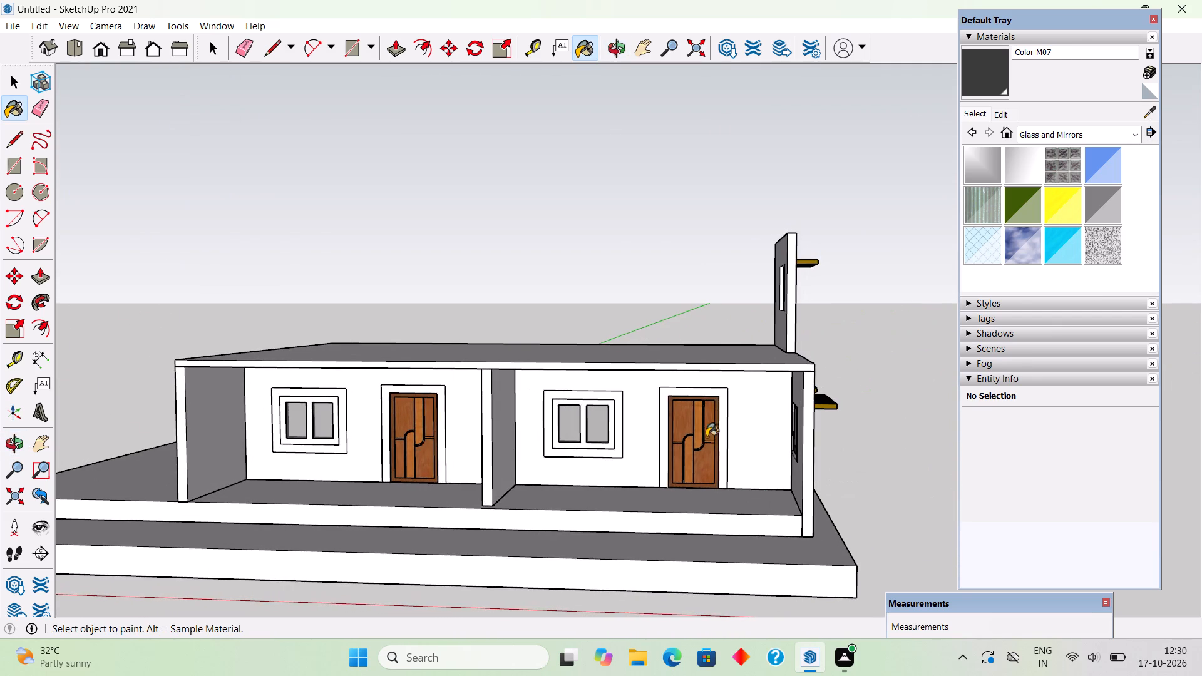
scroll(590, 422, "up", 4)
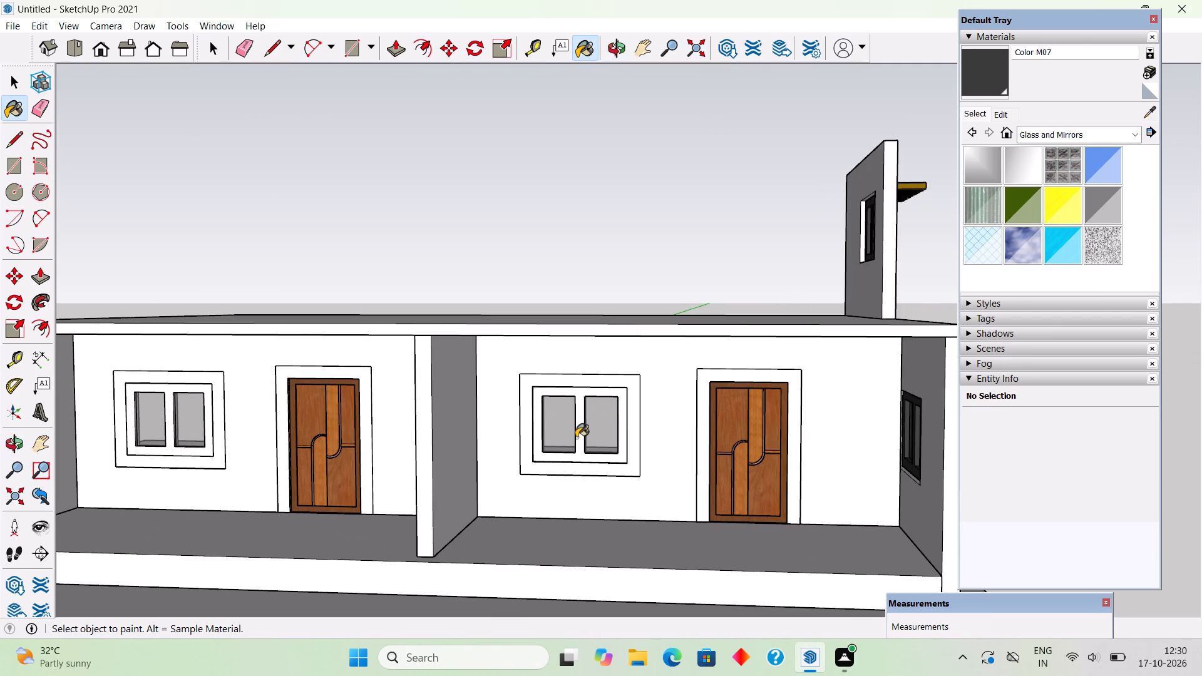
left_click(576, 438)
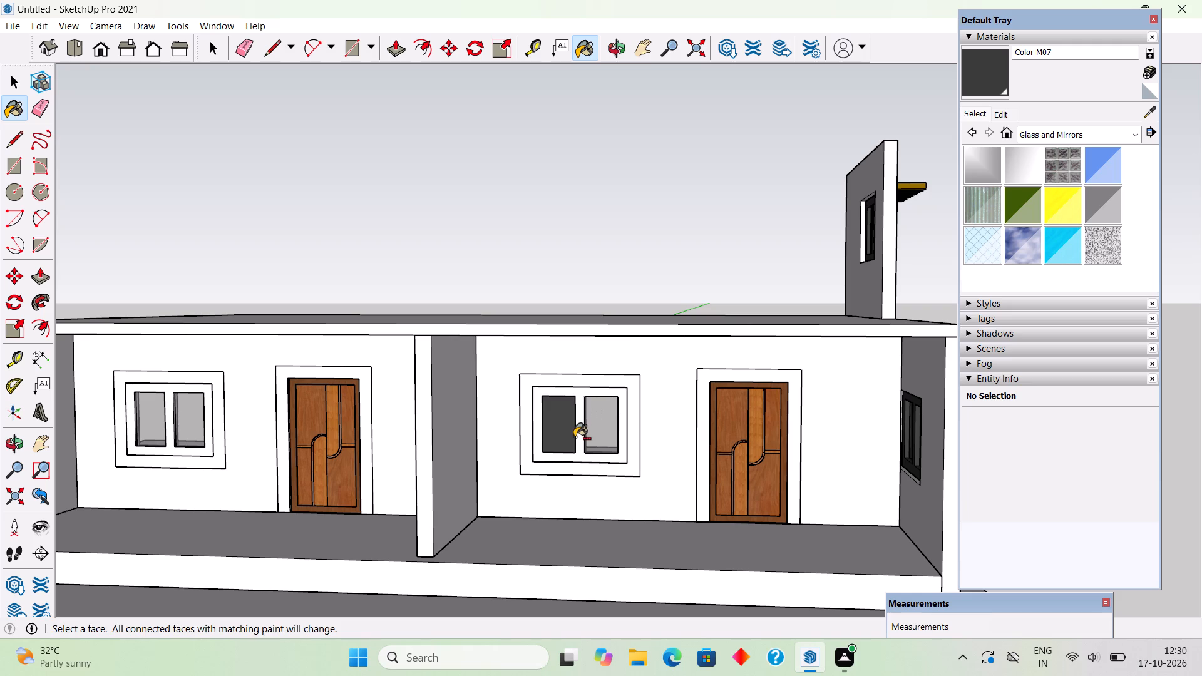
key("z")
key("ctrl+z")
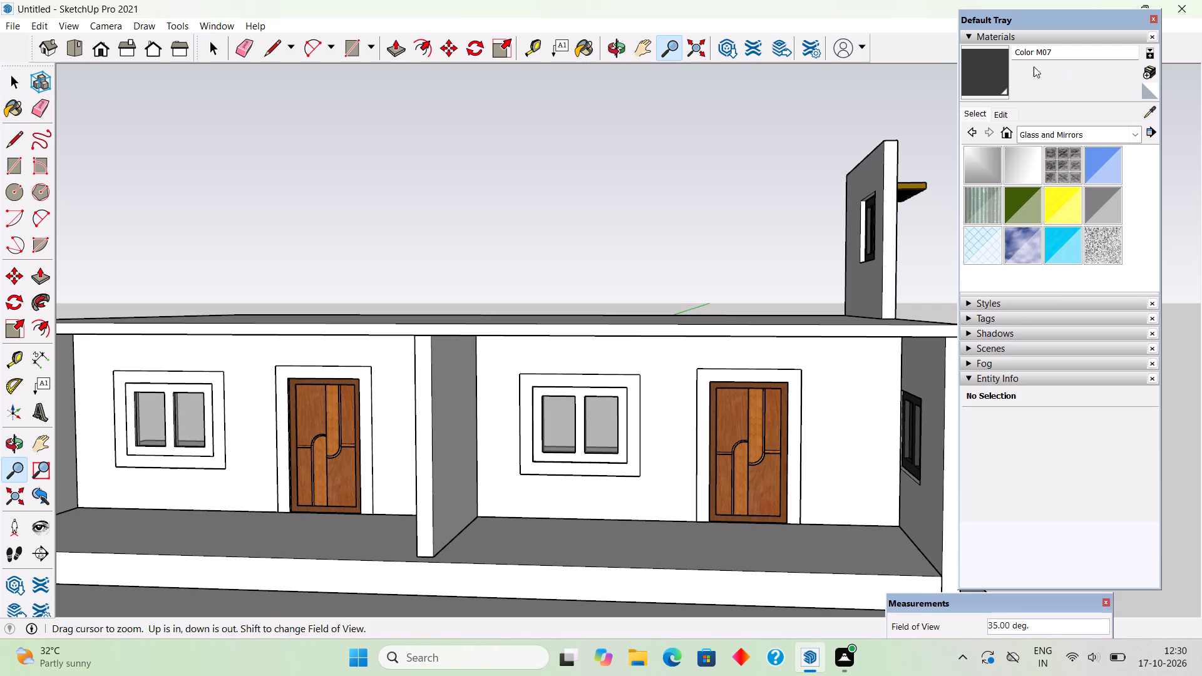
Paint the frames of both front porch windows with Color M07.
left_click(1000, 77)
scroll(665, 397, "up", 4)
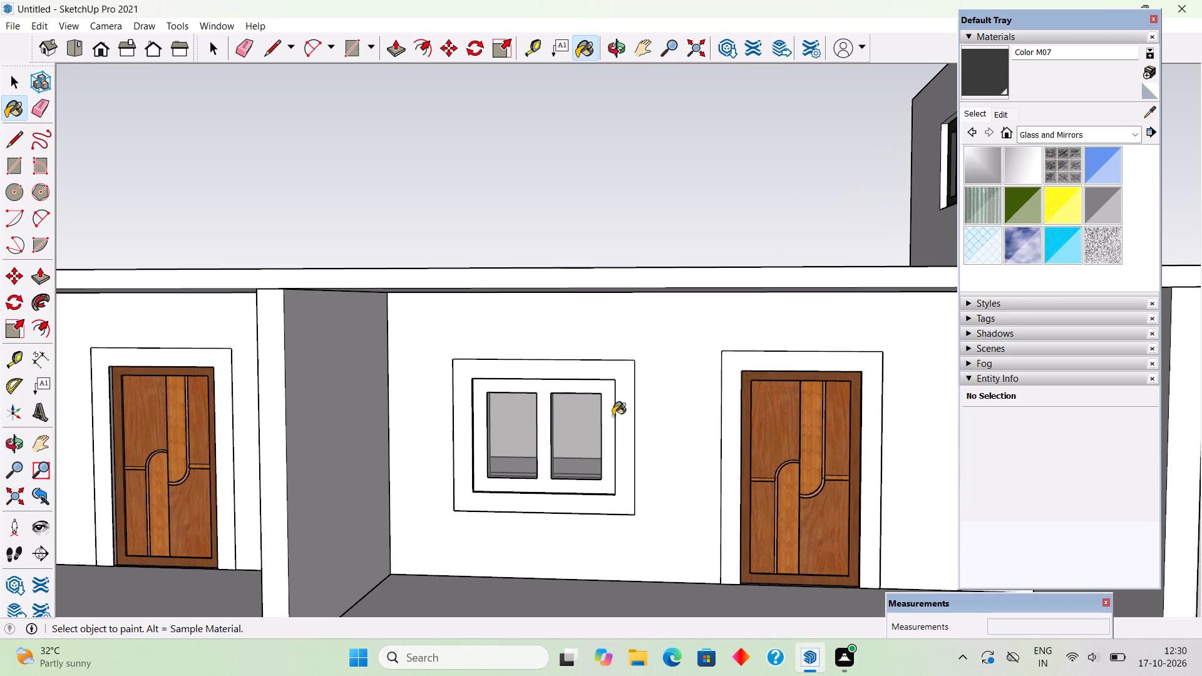
left_click(610, 421)
scroll(613, 419, "down", 5)
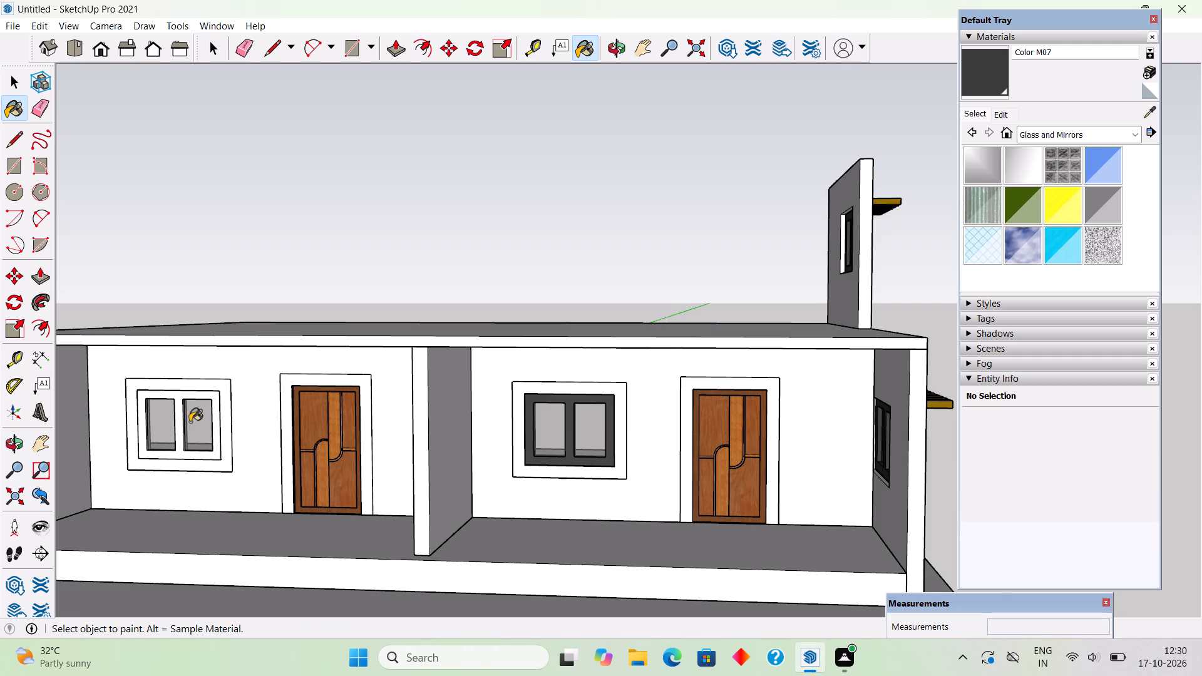
scroll(190, 422, "up", 4)
left_click(172, 424)
scroll(174, 423, "down", 6)
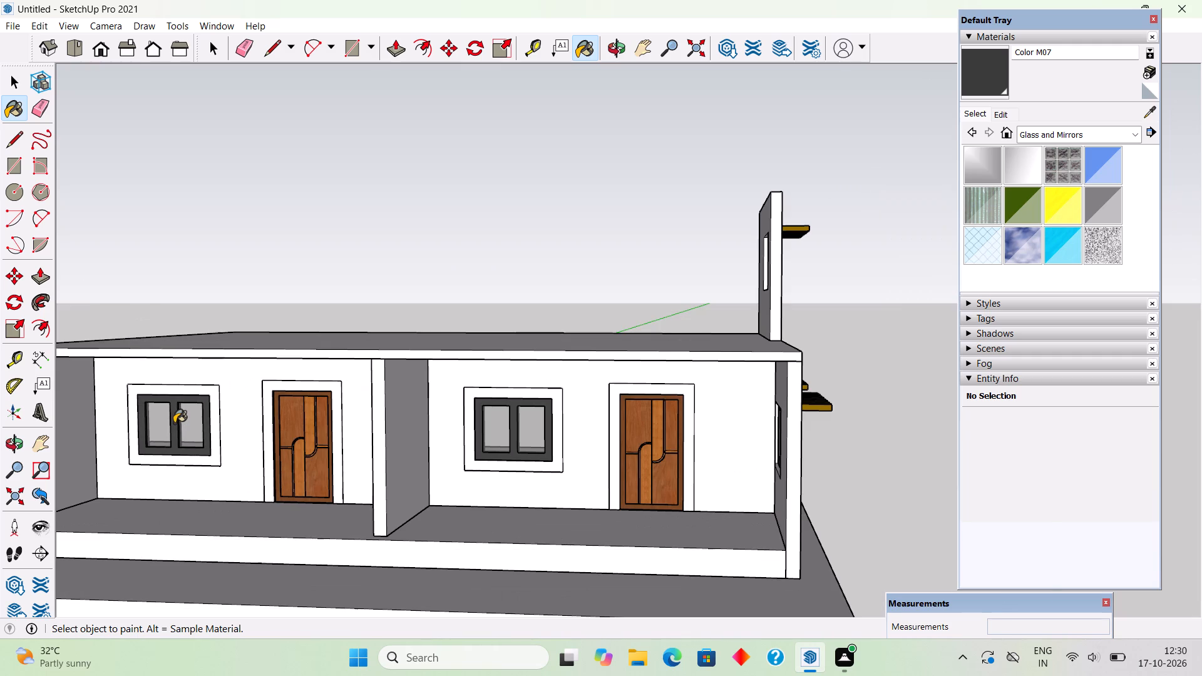
scroll(169, 426, "down", 3)
key("space")
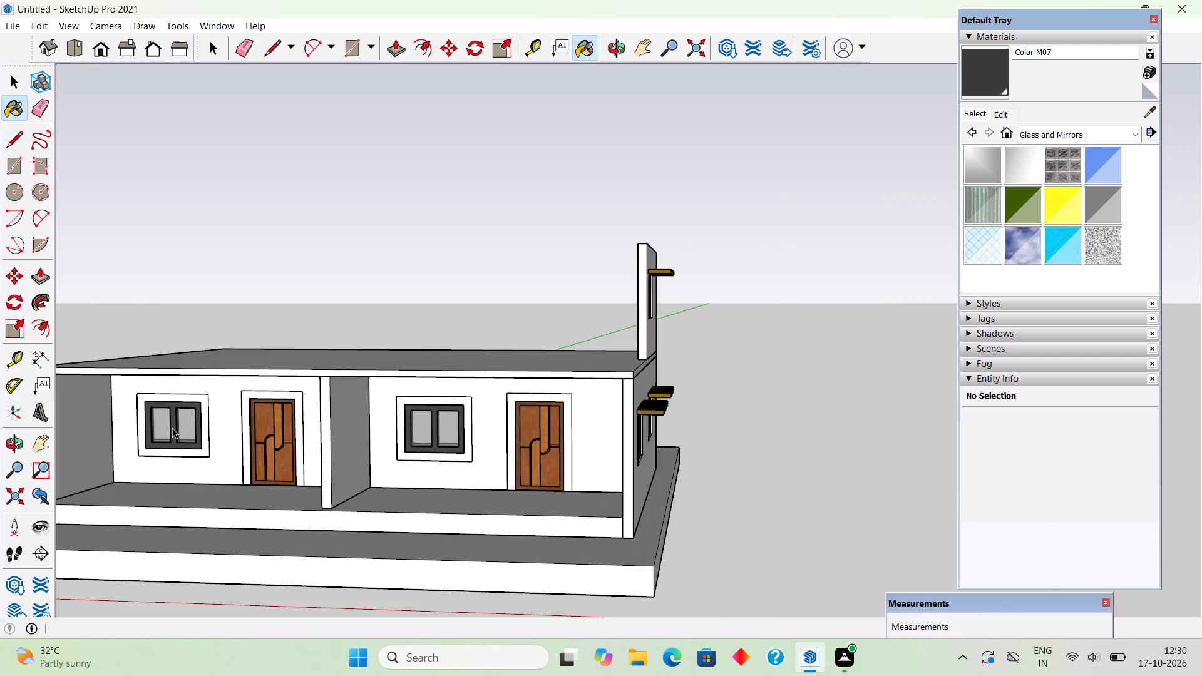
Place a guide line 9" inside the front edge of the upper platform, along the porch side.
middle_click_drag(172, 428, 397, 444, "shift")
scroll(399, 440, "down", 7, "shift")
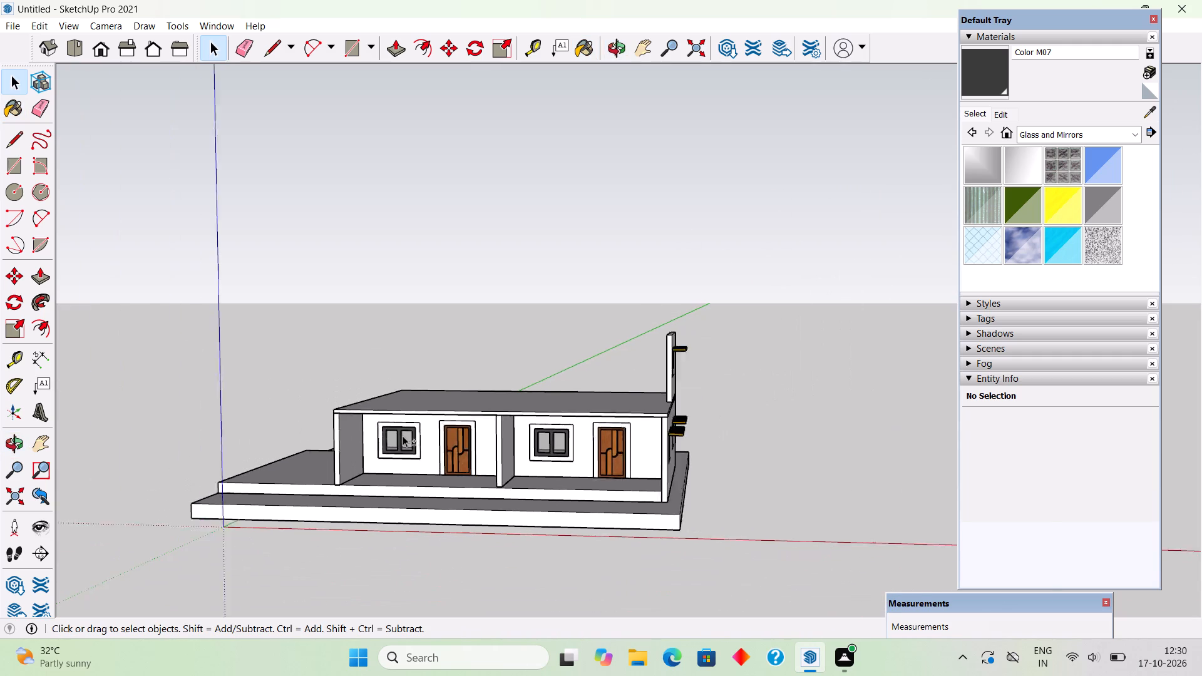
scroll(403, 436, "down", 1, "shift")
middle_click_drag(448, 391, 706, 419)
scroll(483, 494, "up", 5)
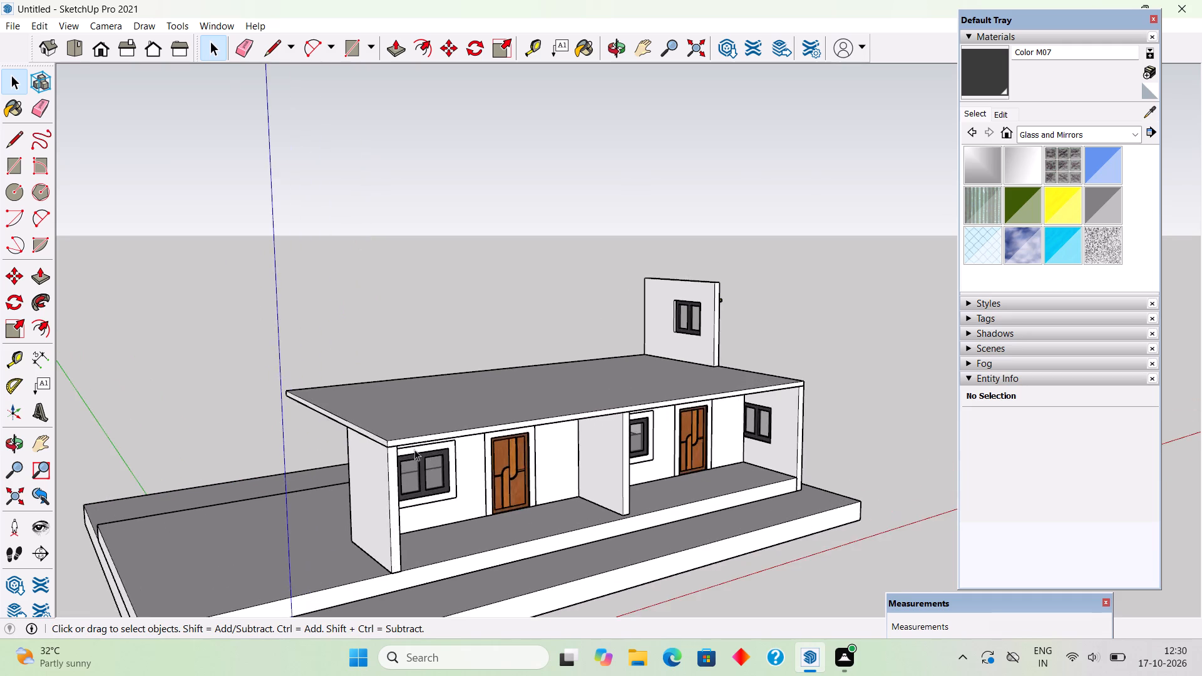
middle_click_drag(409, 405, 592, 406)
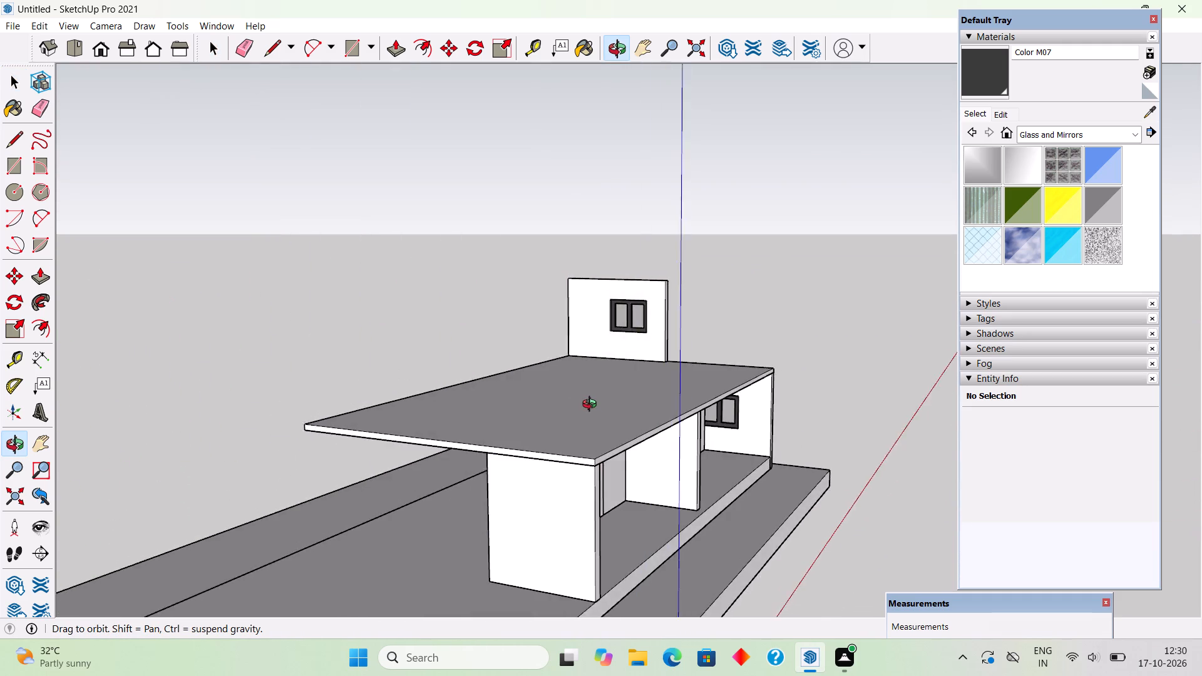
middle_click_drag(592, 406, 595, 406)
scroll(595, 406, "down", 10)
middle_click_drag(598, 404, 626, 463)
scroll(626, 463, "down", 5)
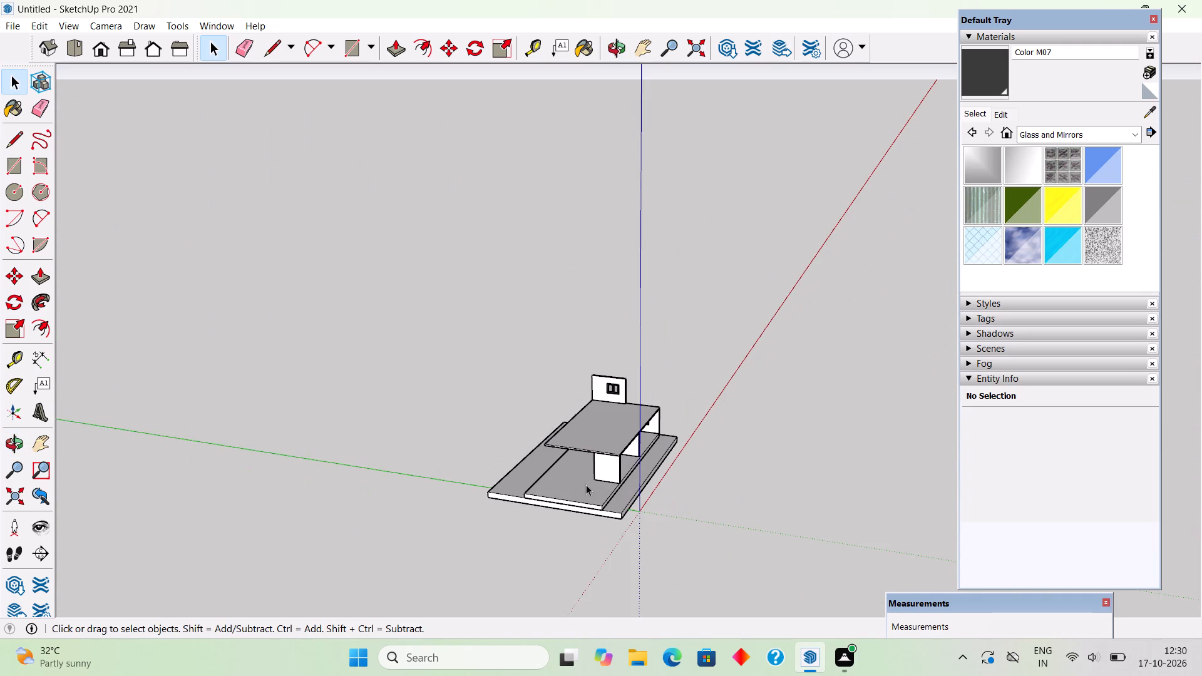
scroll(582, 526, "up", 6)
scroll(557, 454, "up", 4)
middle_click_drag(560, 476, 736, 521)
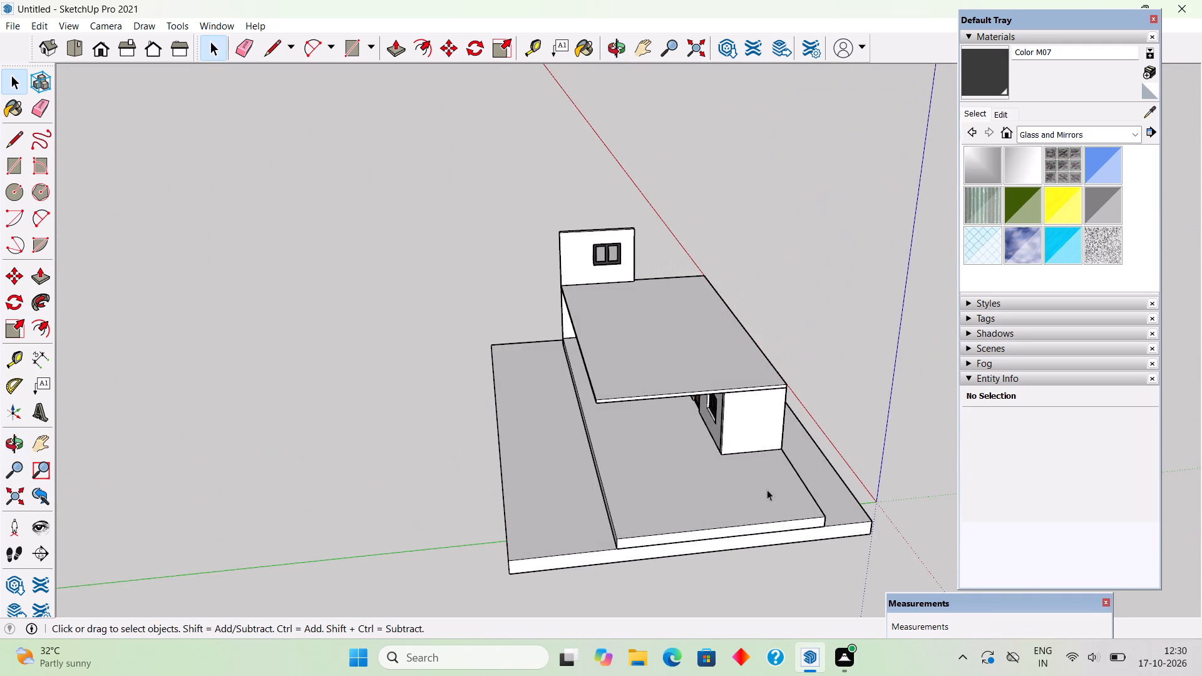
scroll(781, 477, "up", 4)
middle_click_drag(790, 471, 711, 489)
scroll(707, 489, "up", 1)
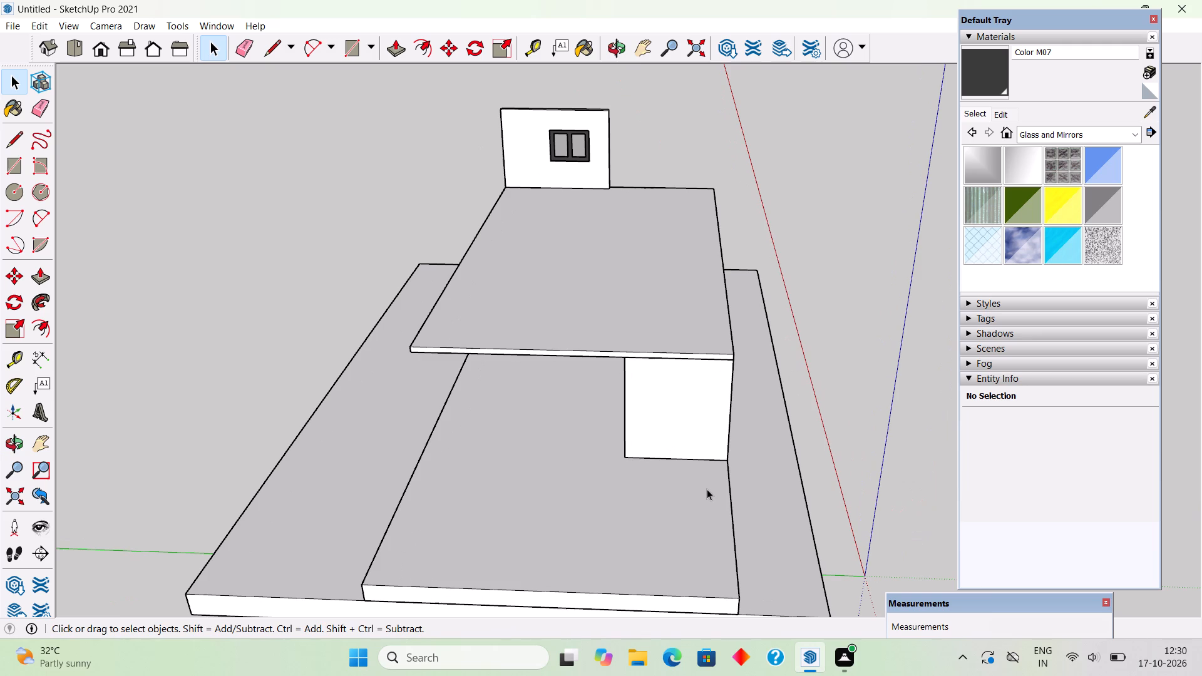
key("t")
scroll(727, 487, "up", 3)
left_click(732, 489)
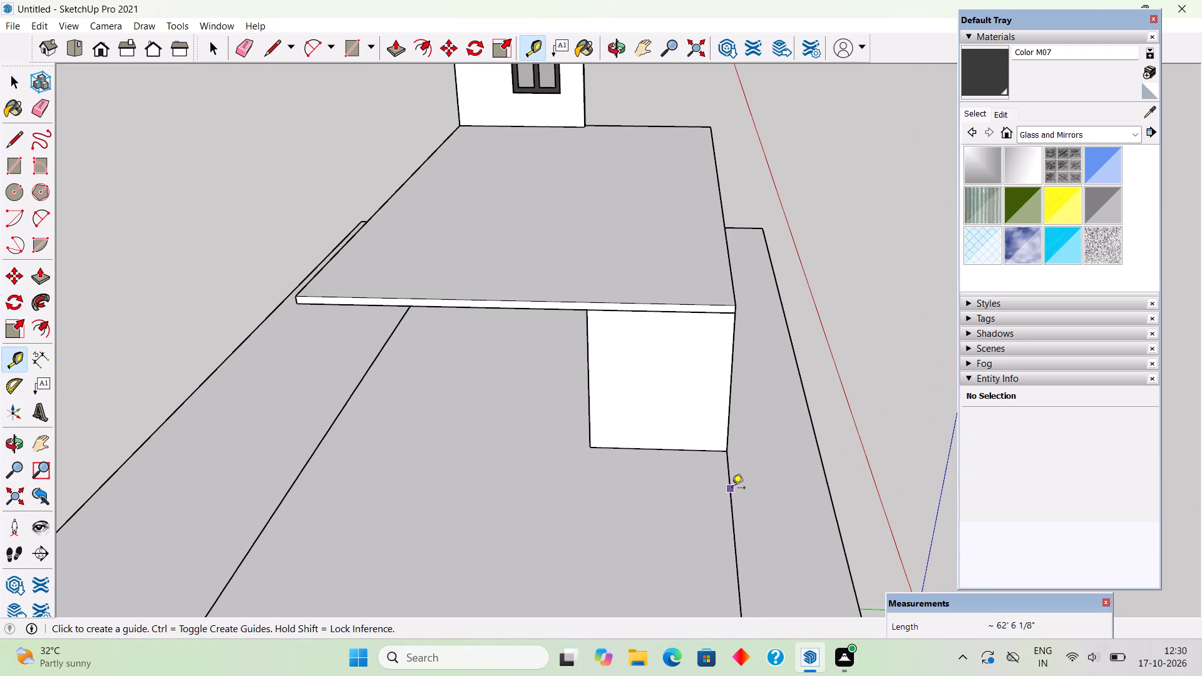
type("9\"")
key("Return")
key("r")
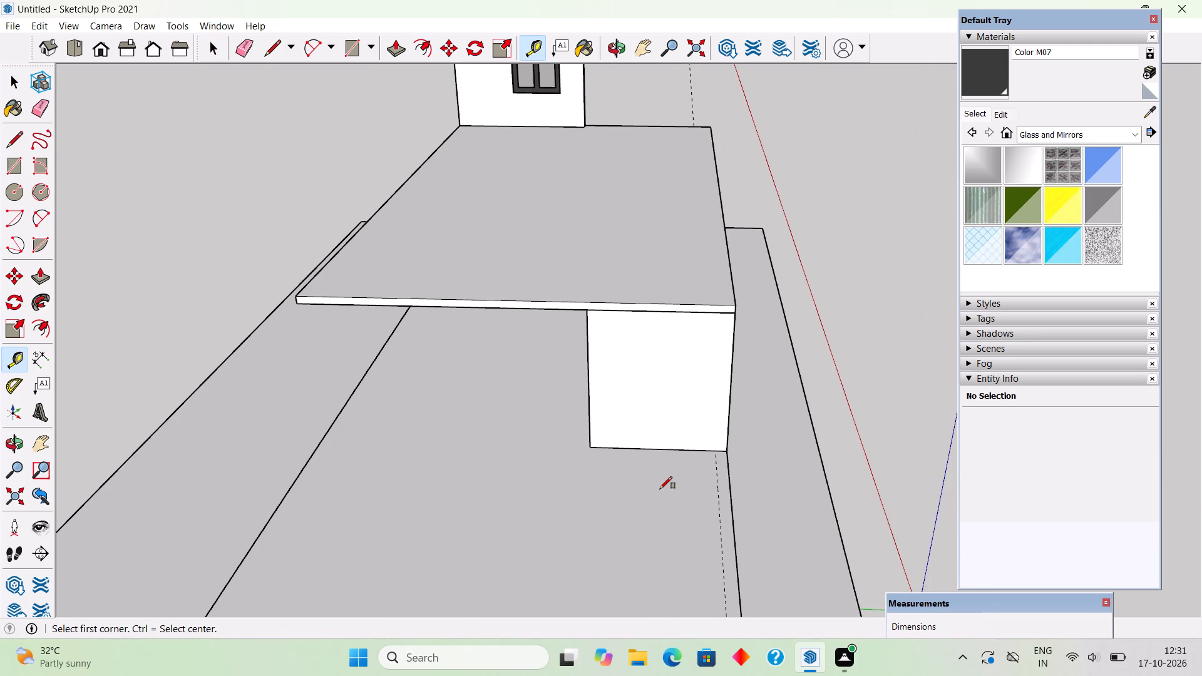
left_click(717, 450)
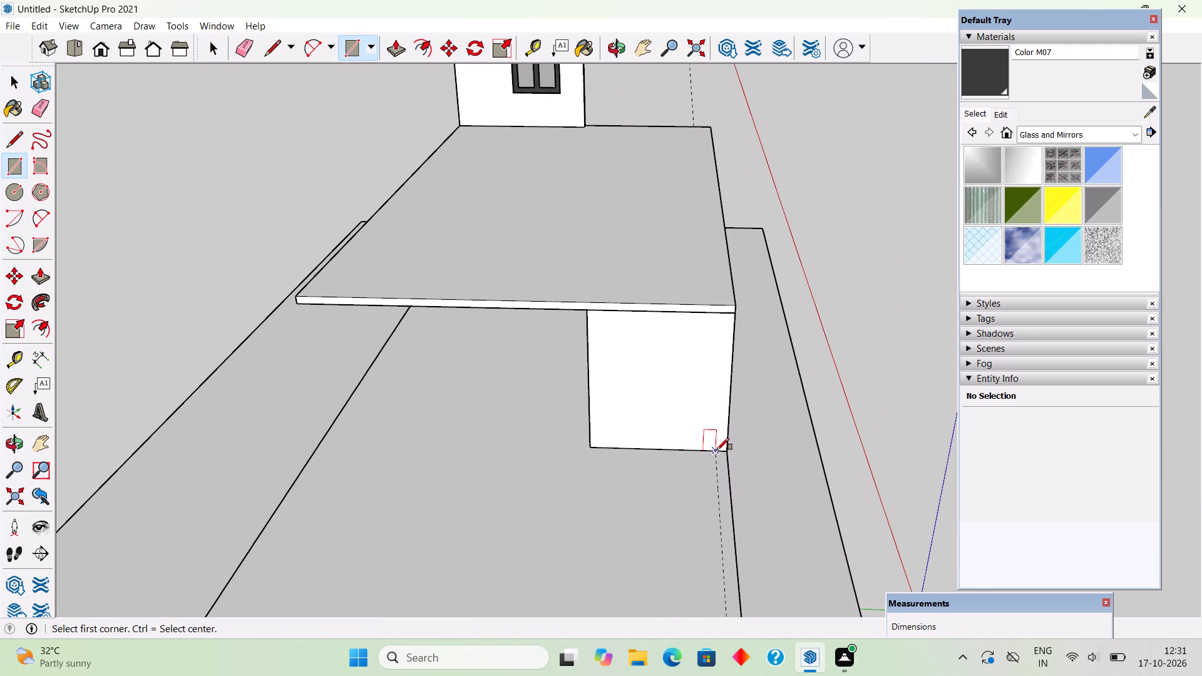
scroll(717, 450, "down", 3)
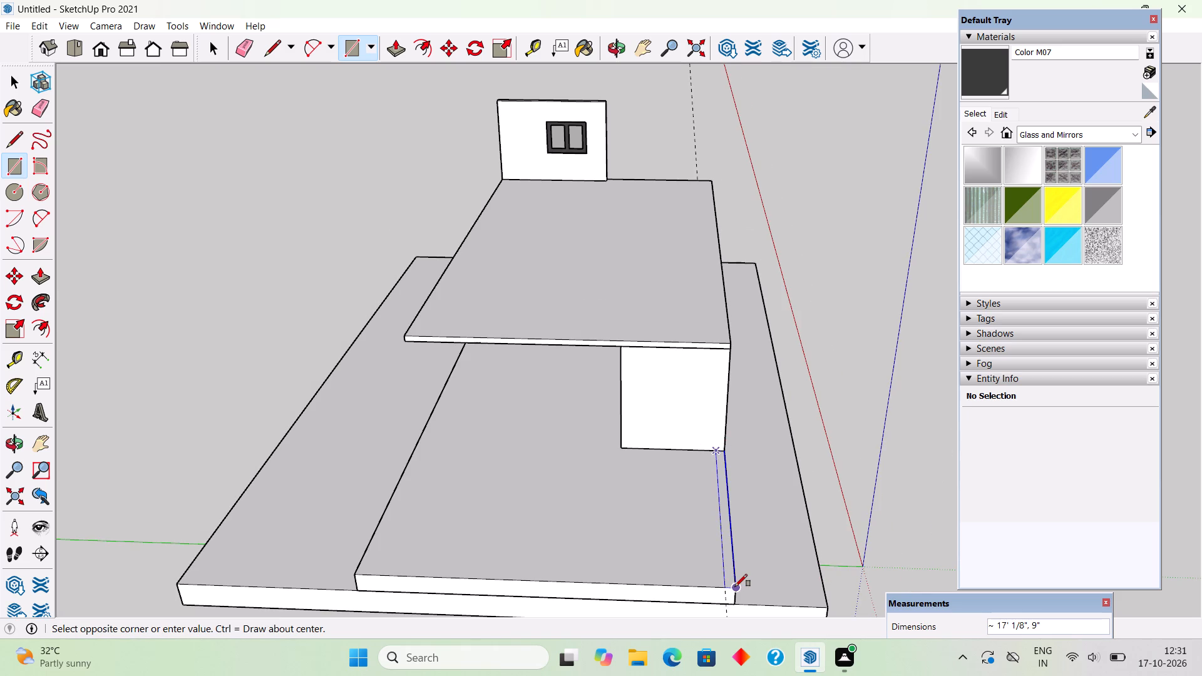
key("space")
Place a guide line on the open platform floor, 12' out from the porch end wall's outer base edge.
middle_click_drag(762, 535, 719, 501)
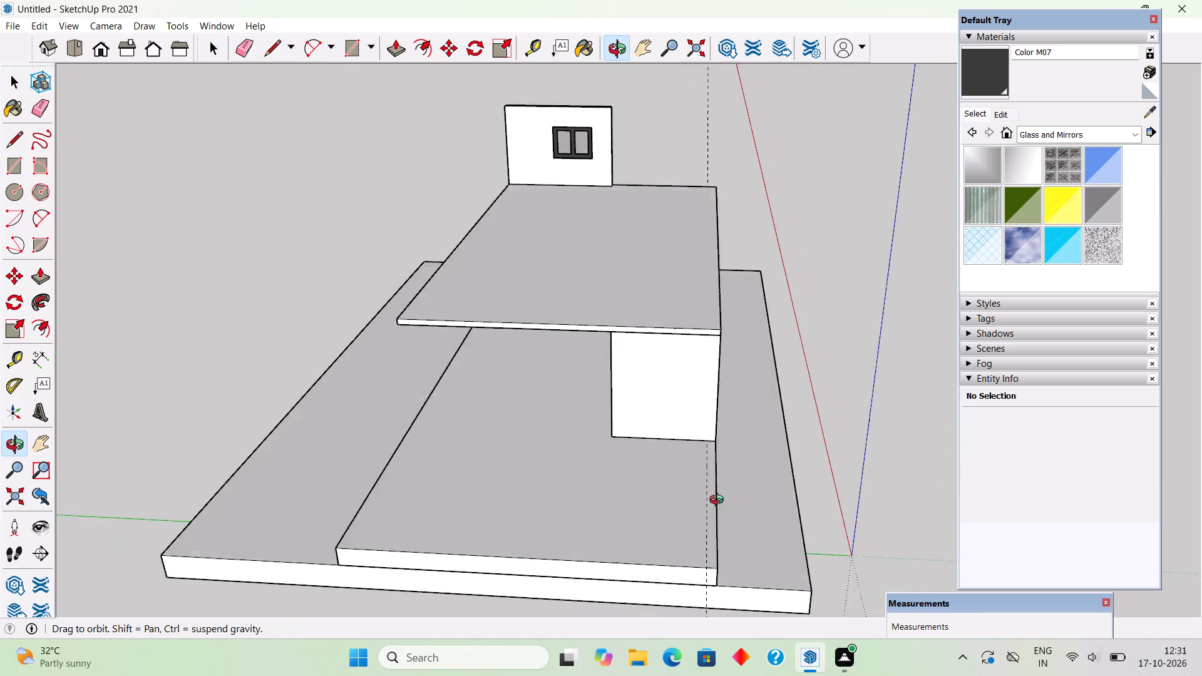
middle_click_drag(719, 501, 357, 593)
scroll(388, 518, "up", 5)
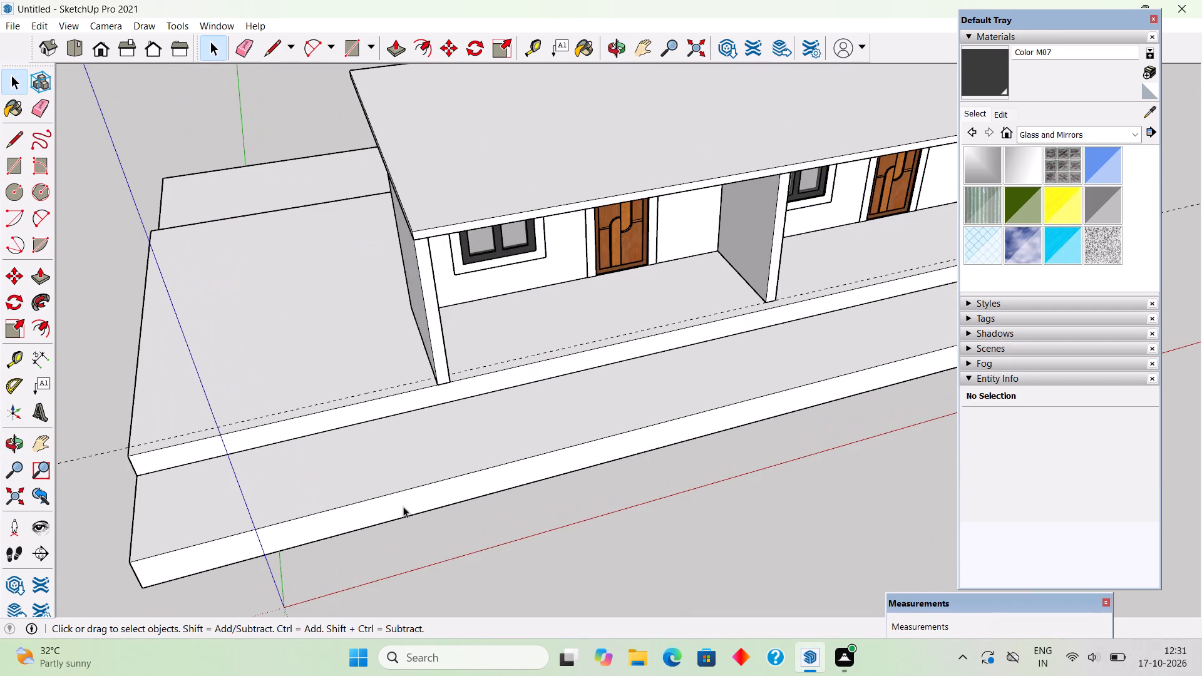
key("t")
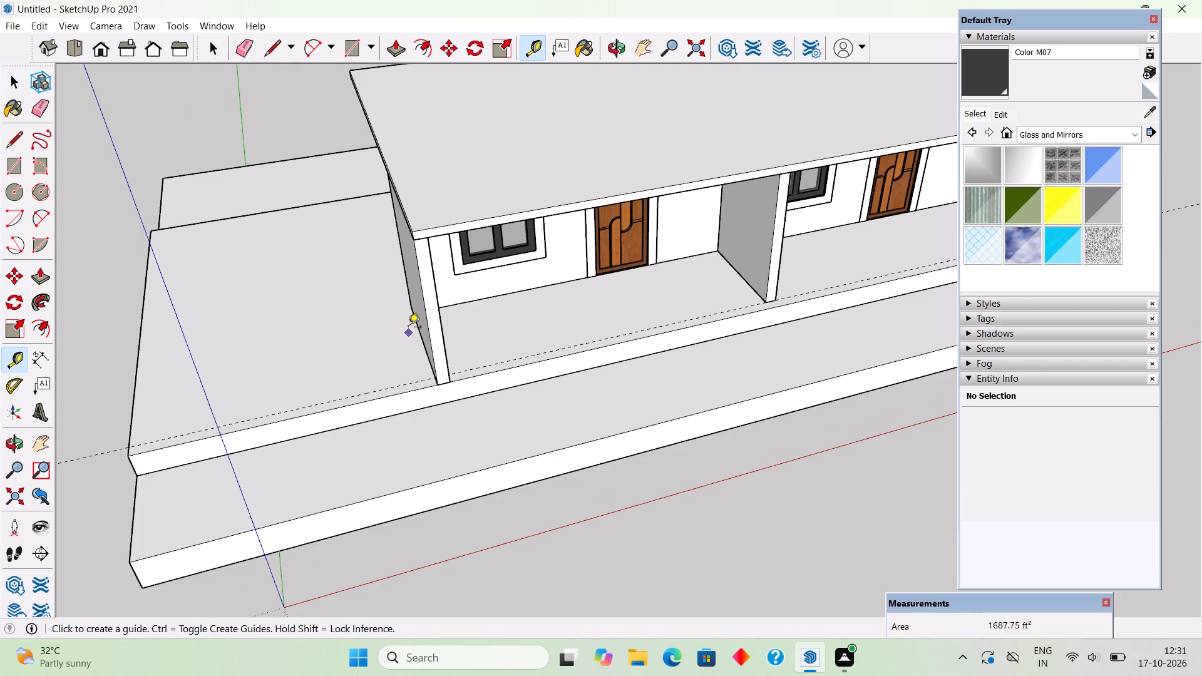
left_click(419, 344)
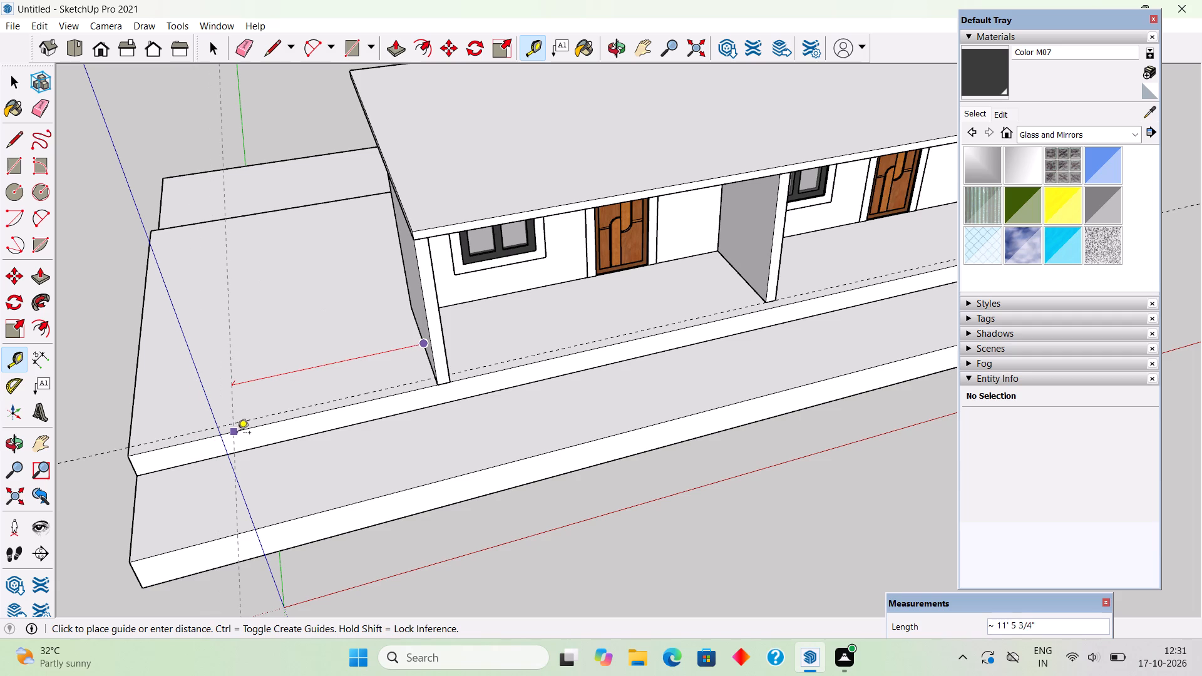
type("12'")
key("Return")
key("space")
Place a second parallel guide line 9" from the 12' guide on the open platform floor.
scroll(237, 434, "up", 1)
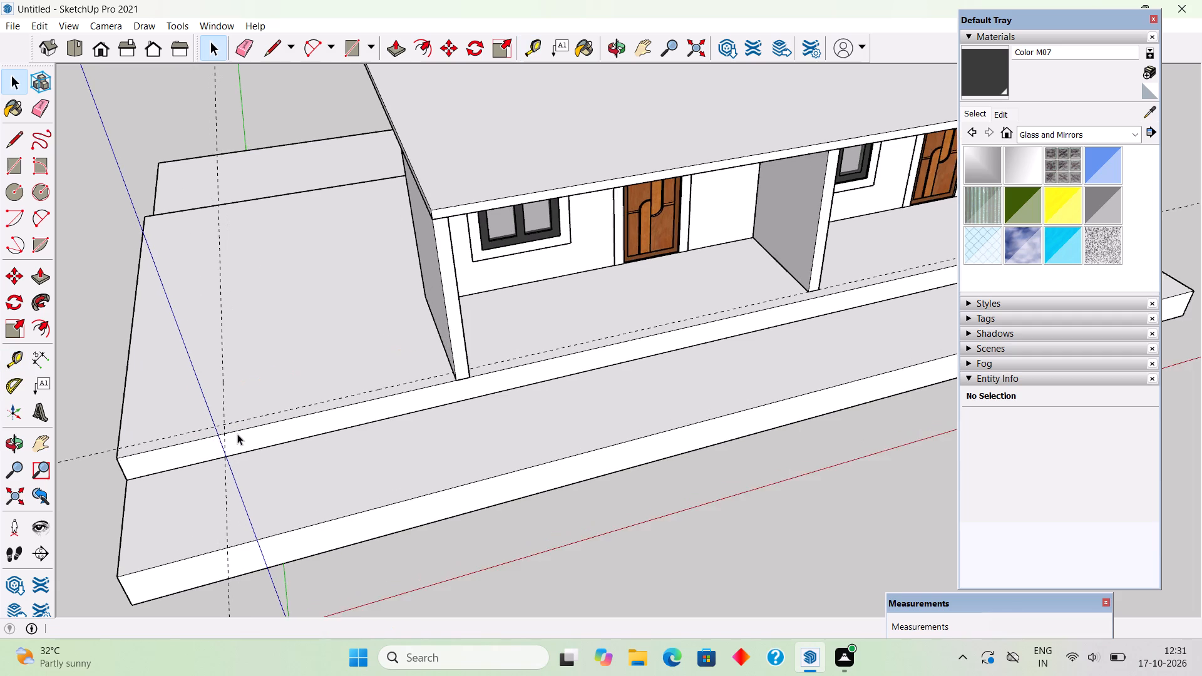
scroll(237, 434, "down", 10)
middle_click_drag(309, 404, 46, 264)
scroll(229, 218, "down", 1)
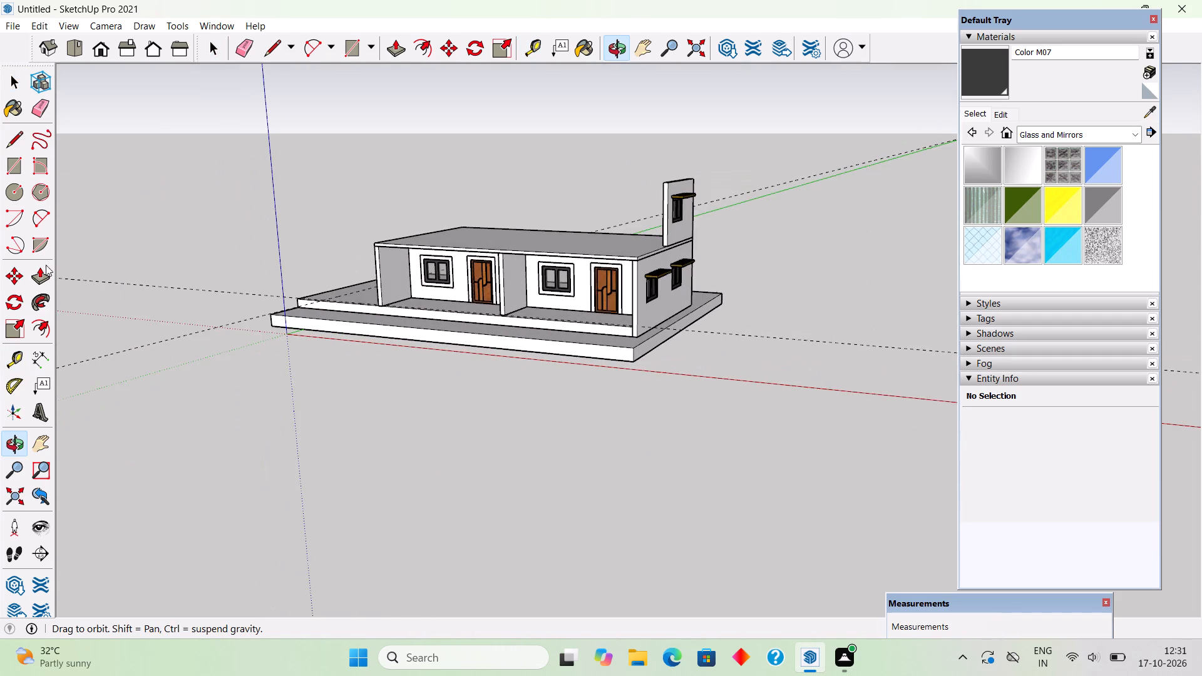
middle_click_drag(575, 353, 558, 289)
scroll(558, 289, "up", 2)
middle_click_drag(558, 289, 550, 353)
scroll(643, 325, "up", 3)
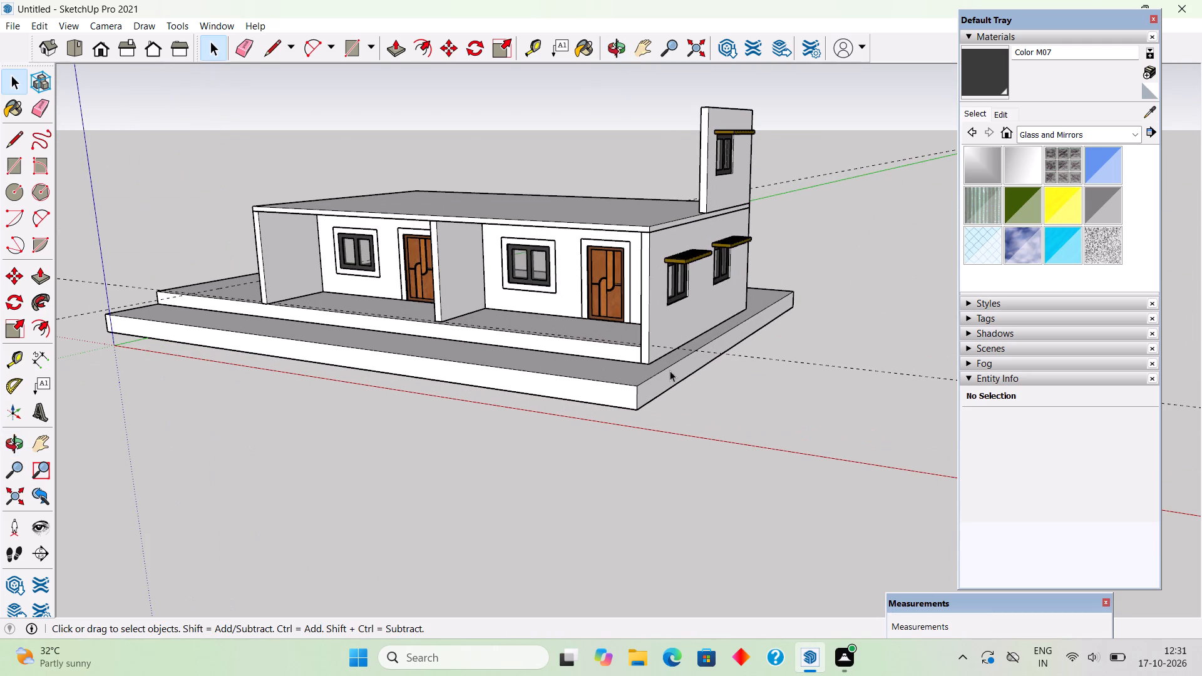
scroll(650, 364, "down", 5)
middle_click_drag(169, 267, 505, 466)
scroll(476, 487, "up", 5)
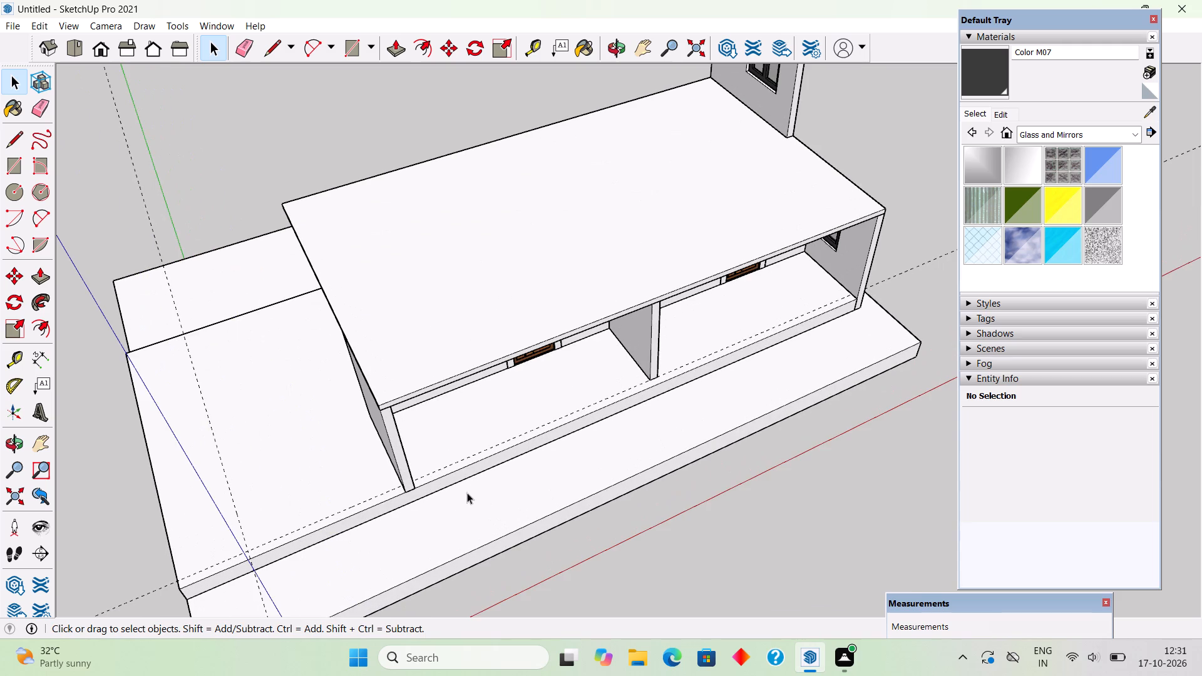
key("t")
left_click(225, 473)
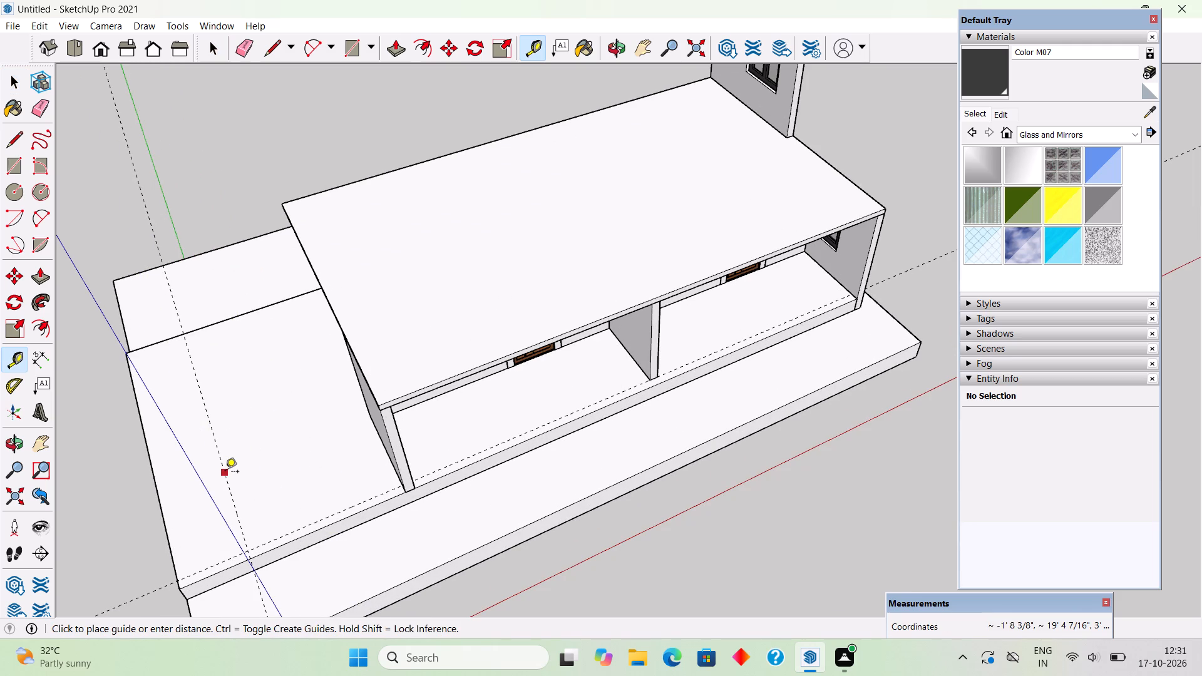
type("9\"")
key("Return")
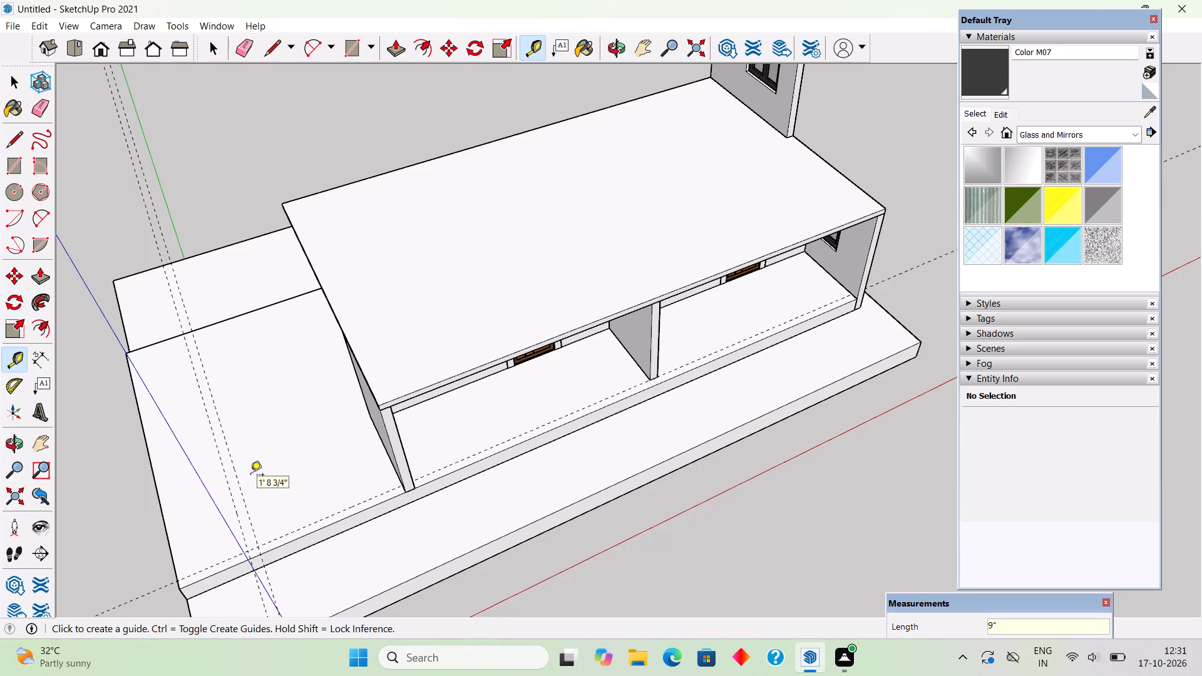
Place a guide line 9" inside the rear long edge of the upper platform.
scroll(250, 476, "down", 5)
middle_click_drag(462, 461, 667, 441)
middle_click_drag(364, 464, 391, 446)
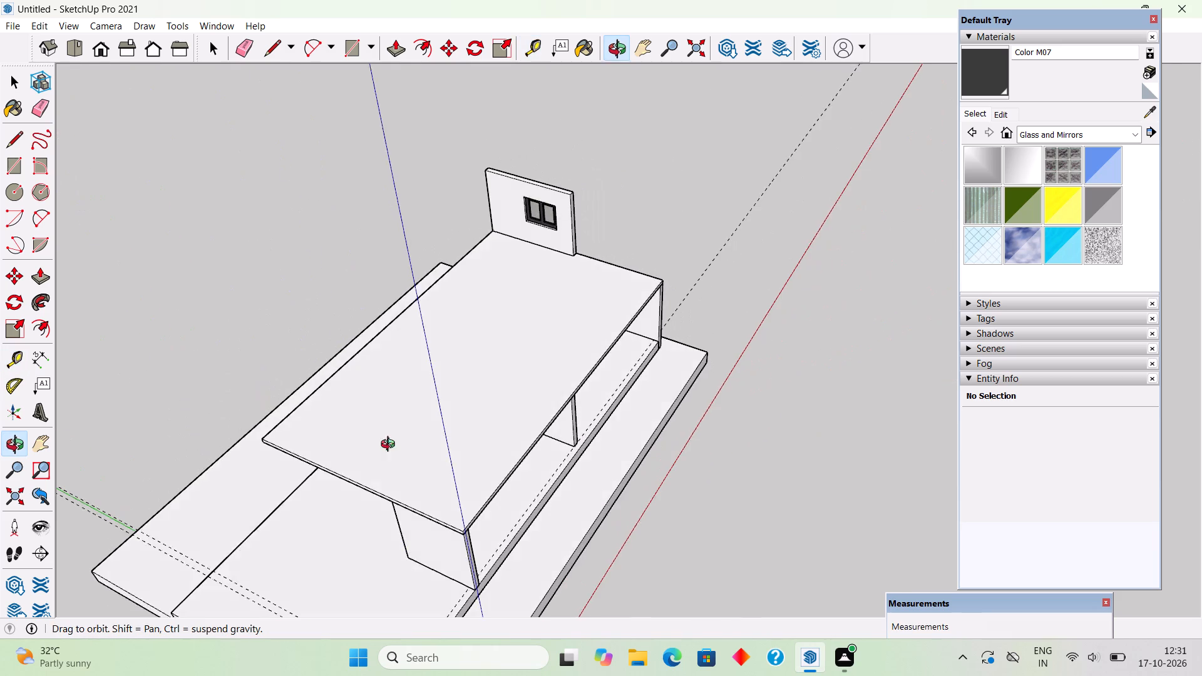
middle_click_drag(391, 446, 555, 372)
scroll(559, 367, "down", 3)
scroll(517, 531, "down", 2)
middle_click_drag(527, 466, 652, 380)
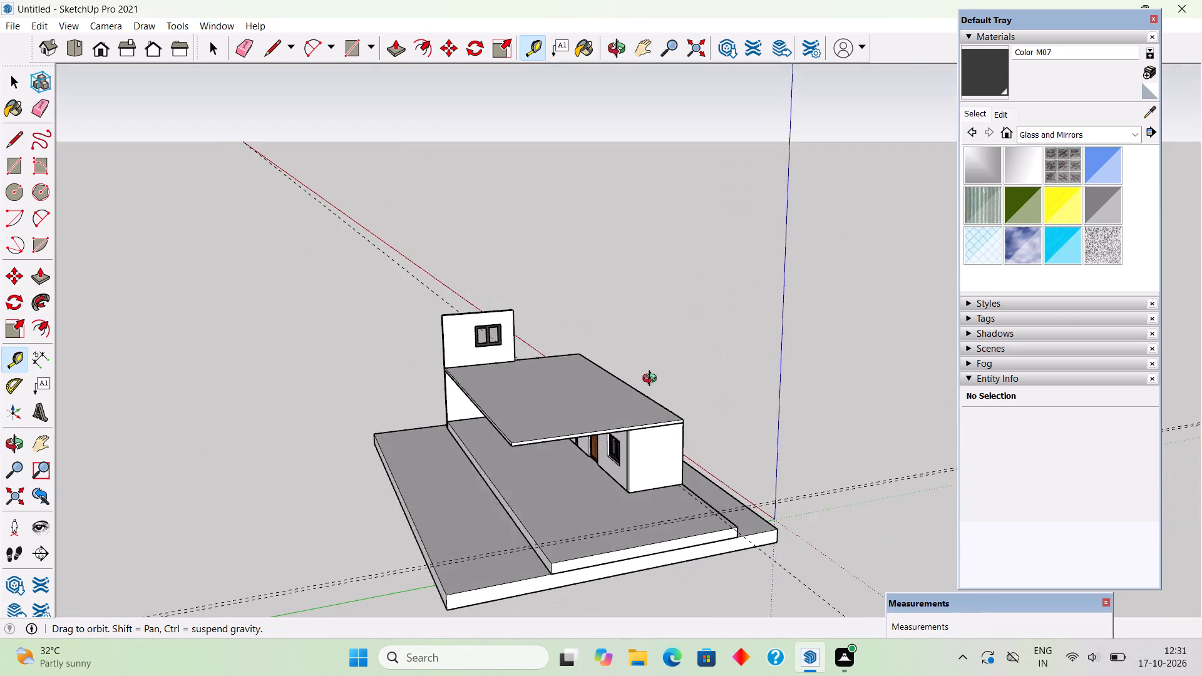
middle_click_drag(652, 380, 654, 385)
scroll(520, 550, "up", 4)
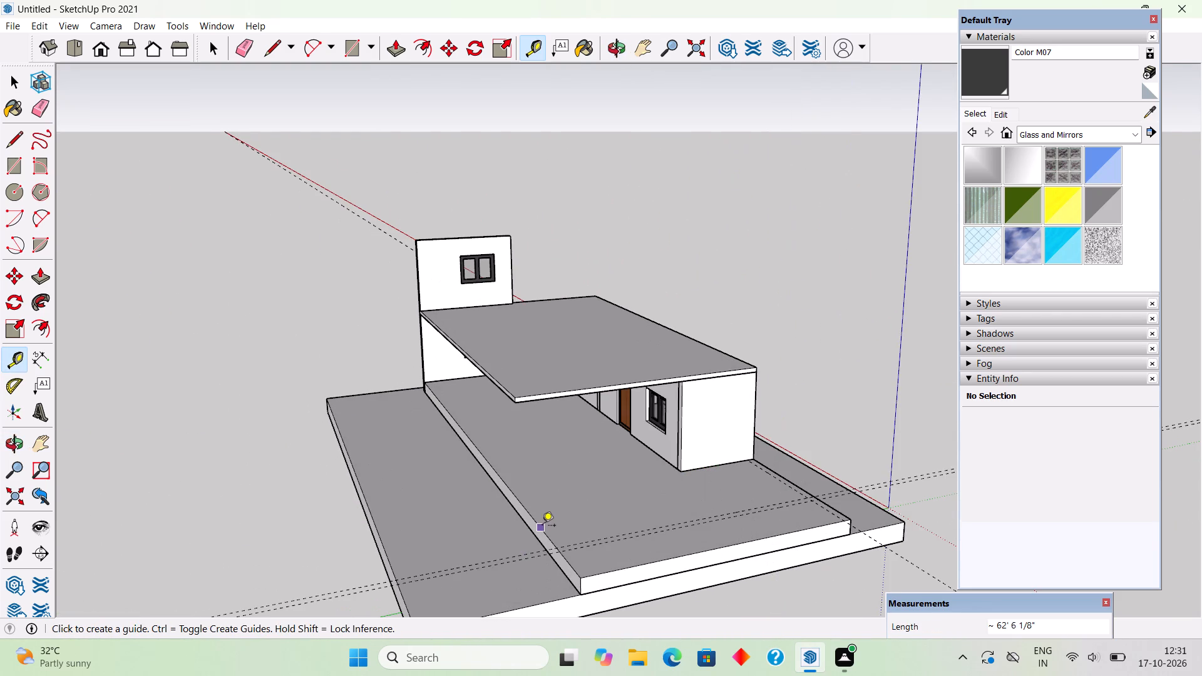
left_click(542, 526)
type("9\"")
key("Return")
key("space")
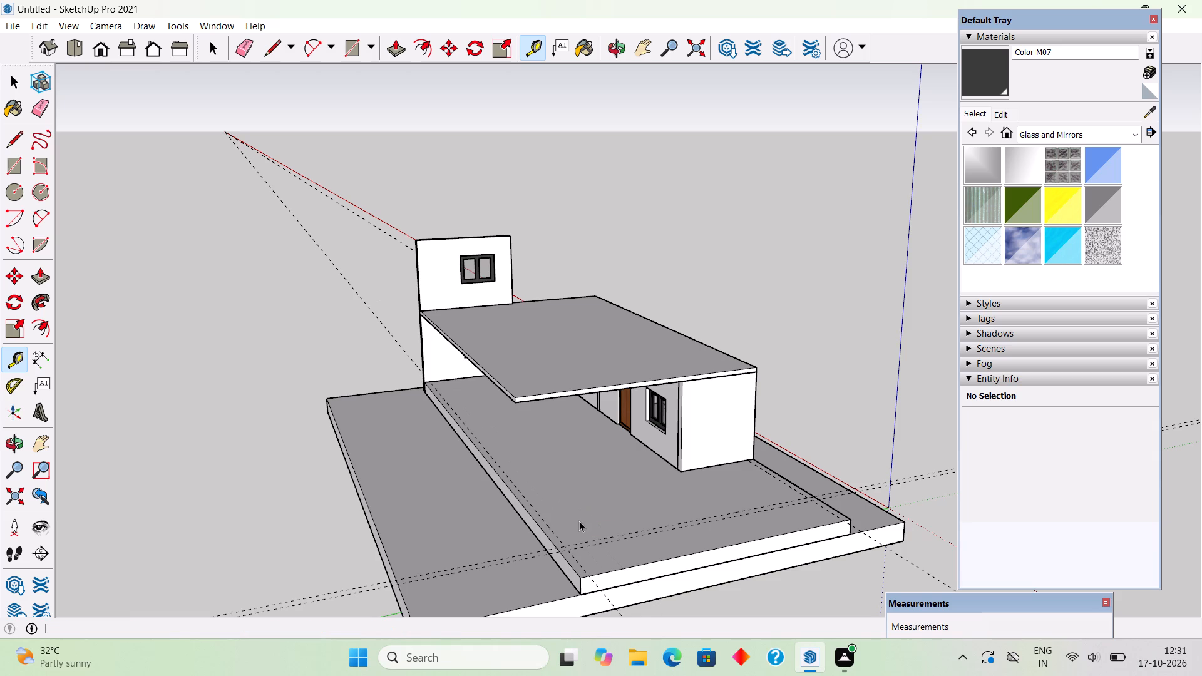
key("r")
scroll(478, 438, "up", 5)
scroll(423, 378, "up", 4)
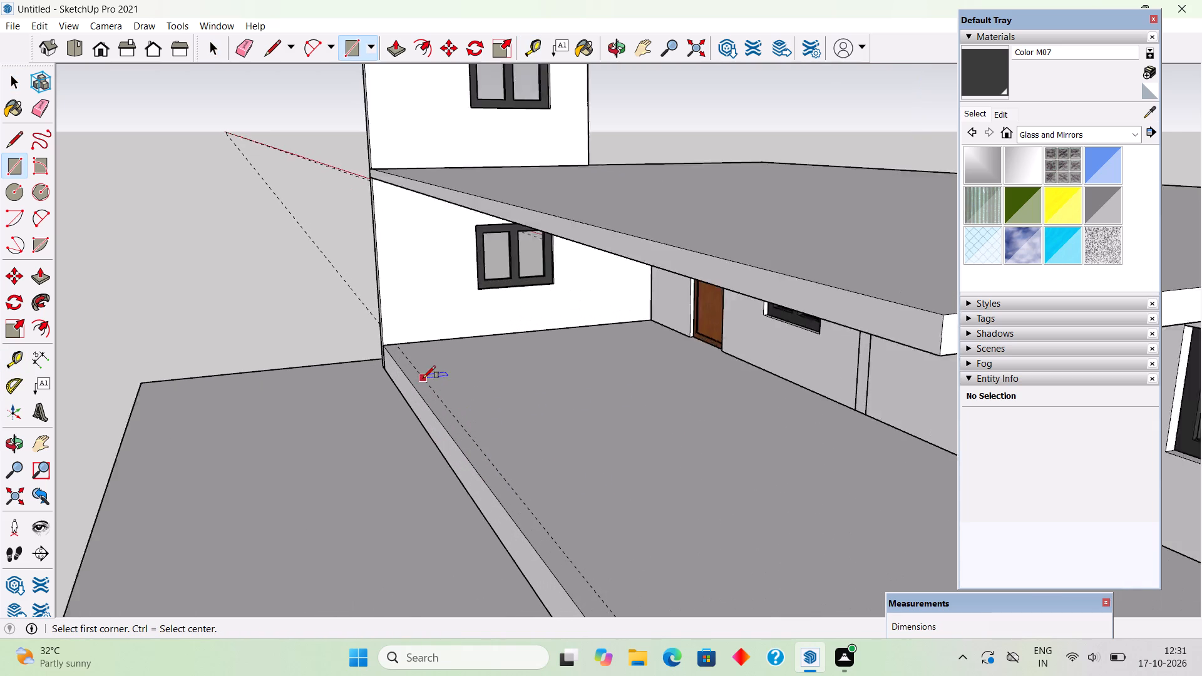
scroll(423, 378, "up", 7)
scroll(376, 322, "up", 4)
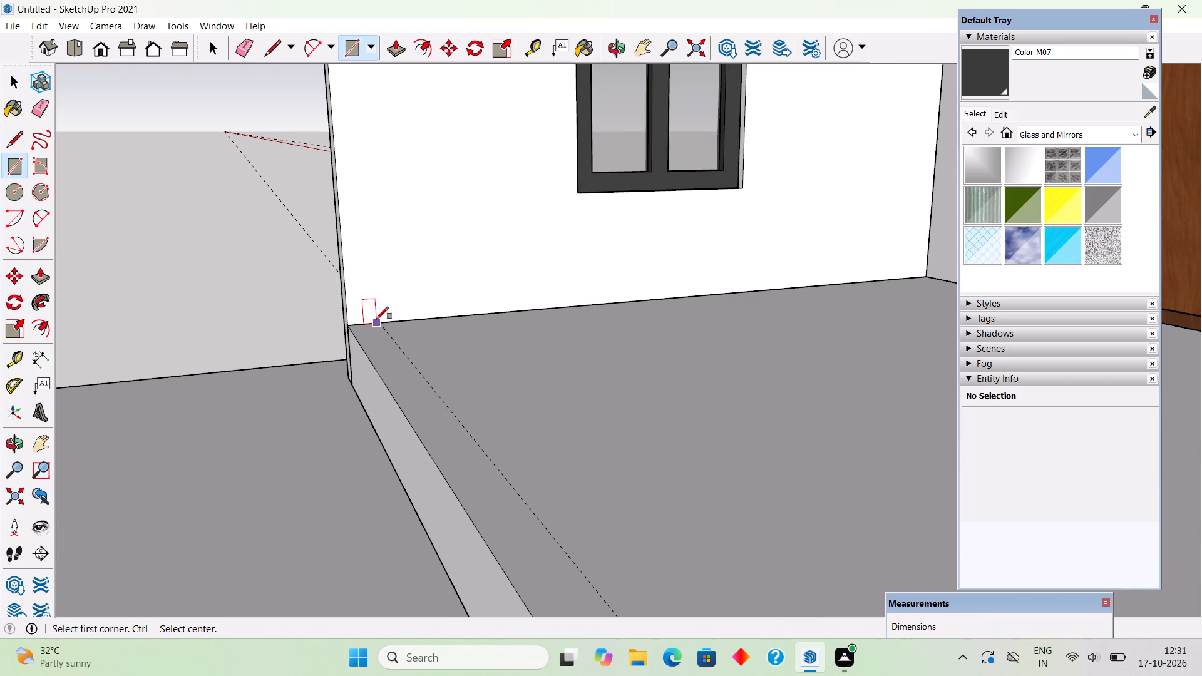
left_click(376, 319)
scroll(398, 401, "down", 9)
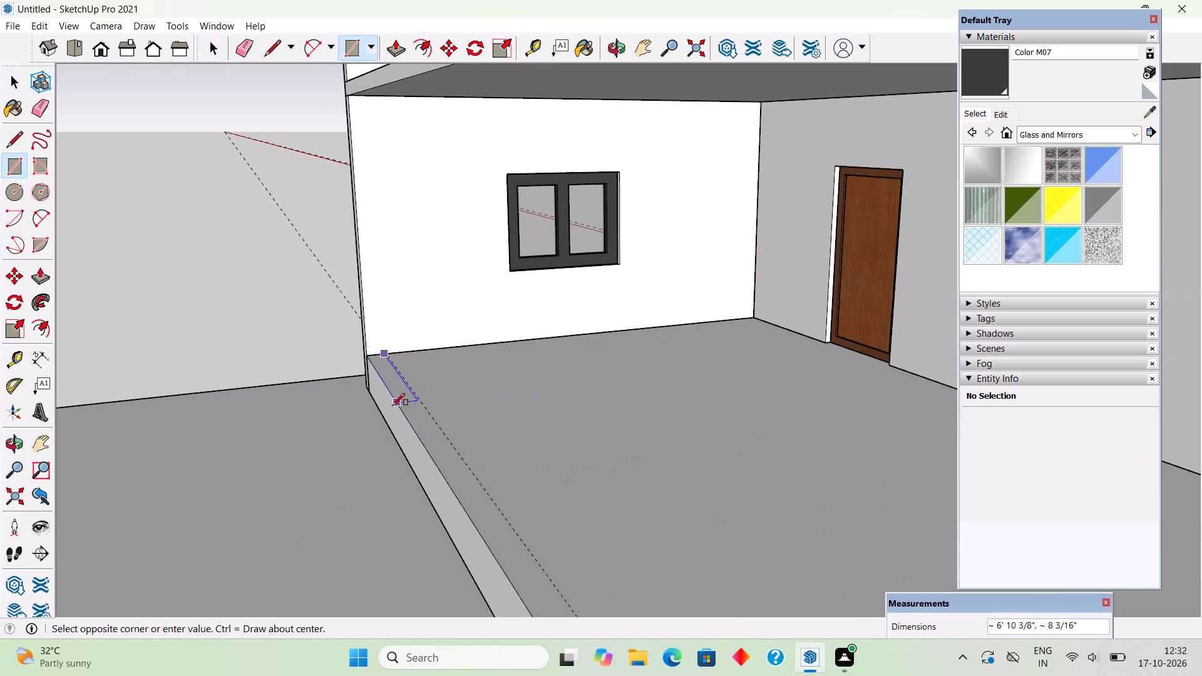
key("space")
Draw a 56' 9" by 9" rectangle along the upper platform's rear edge, from the end wall to the crossing guide.
middle_click_drag(401, 425, 657, 533)
scroll(350, 422, "up", 5)
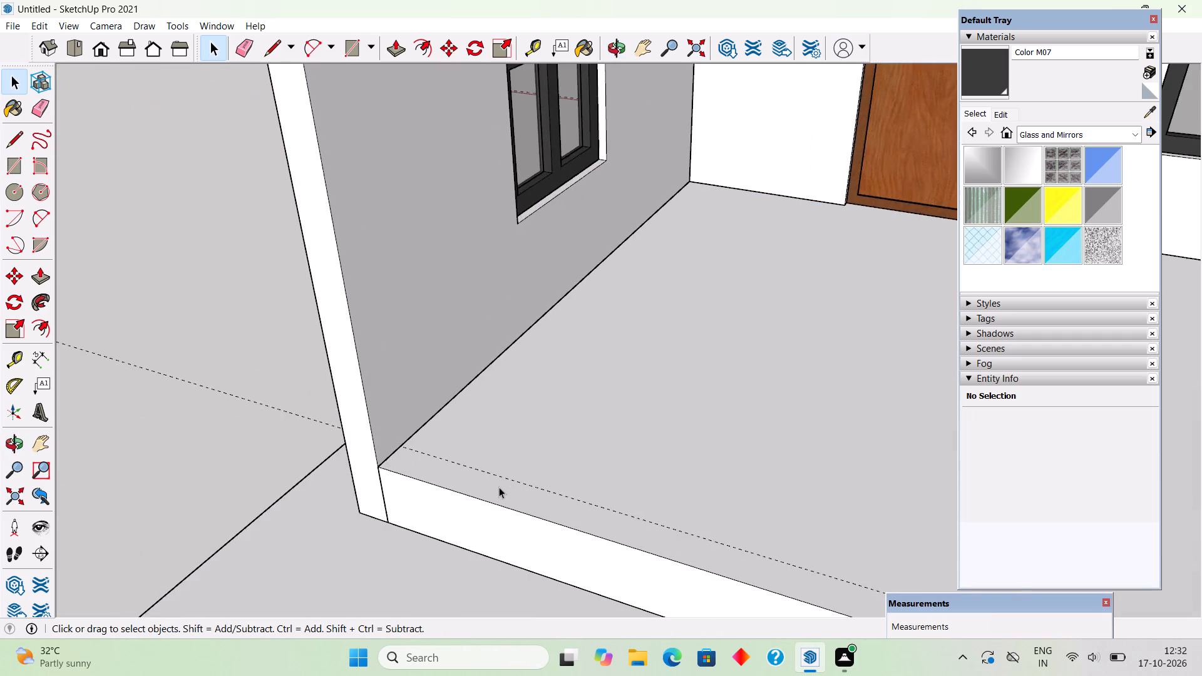
scroll(420, 480, "up", 20)
scroll(420, 480, "up", 3)
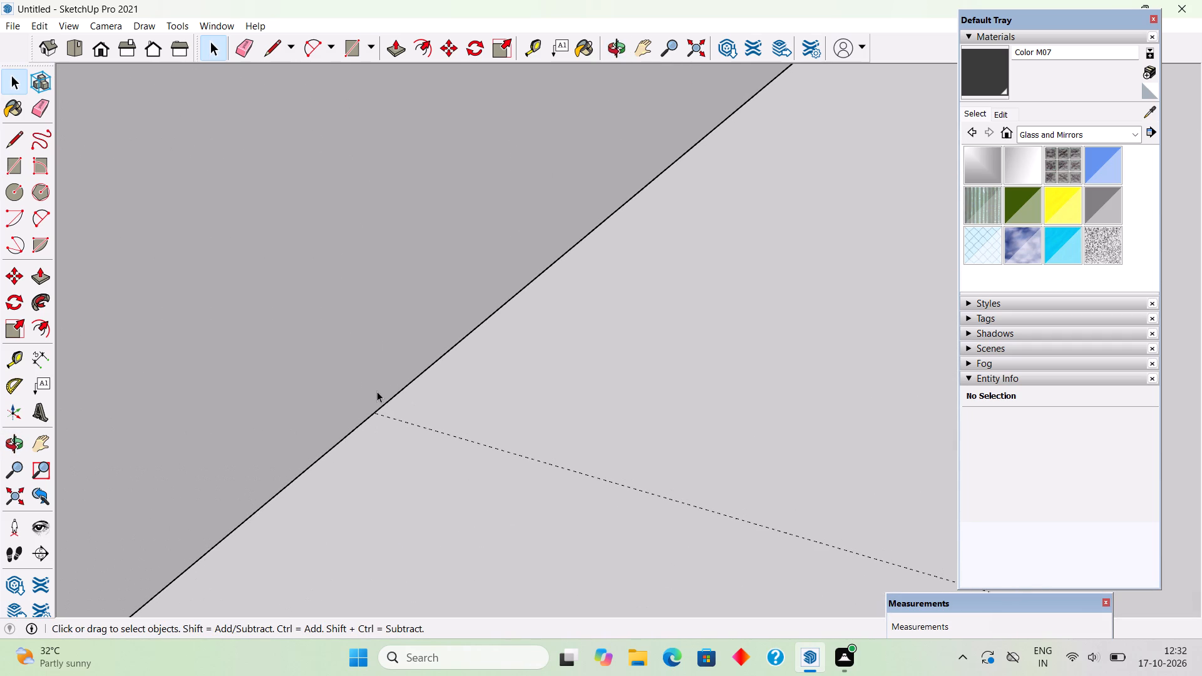
key("r")
left_click(378, 415)
scroll(378, 415, "down", 2)
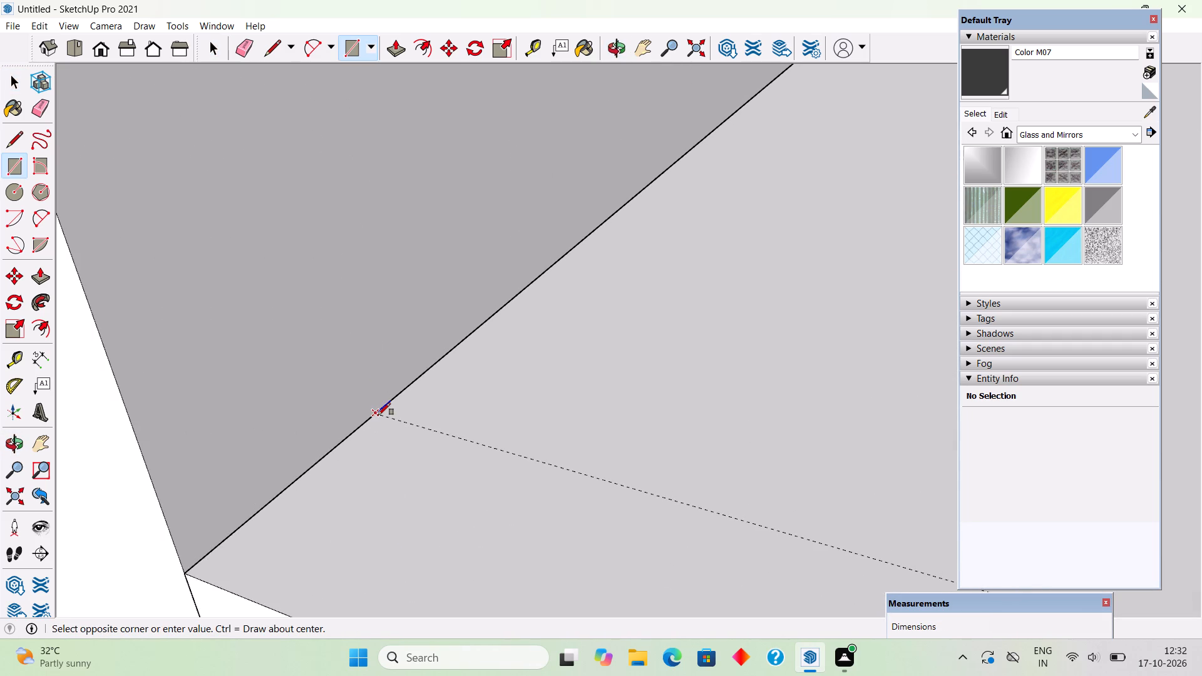
scroll(378, 415, "down", 20)
scroll(378, 415, "down", 7)
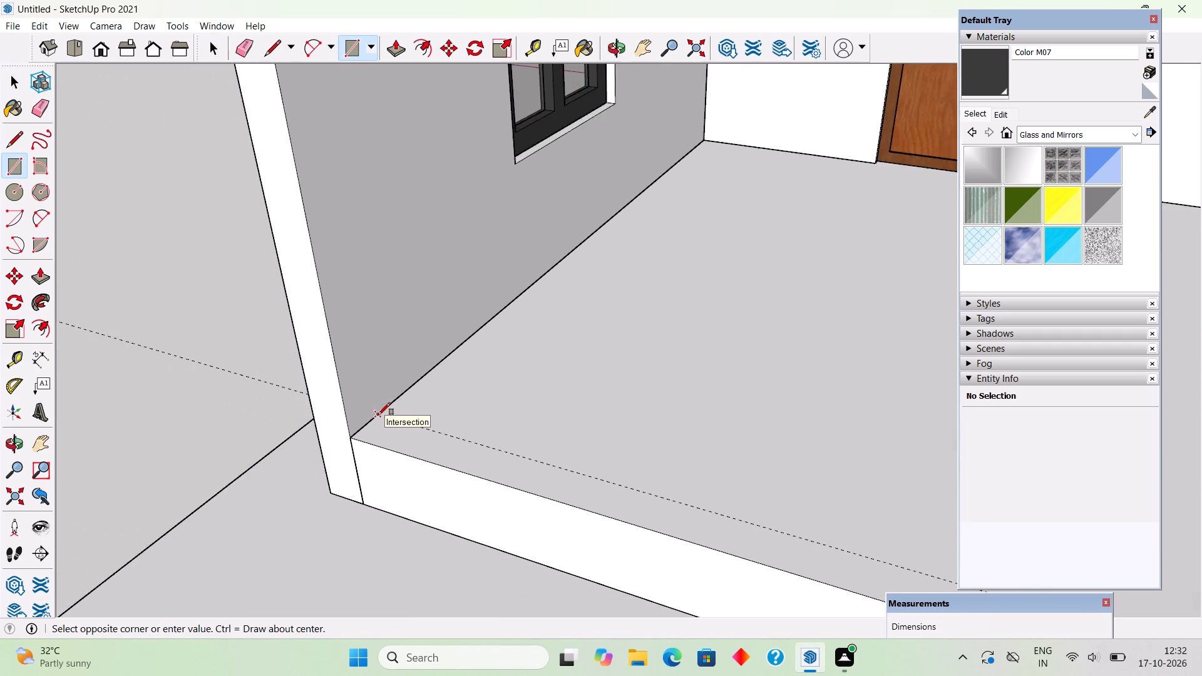
scroll(378, 415, "down", 19)
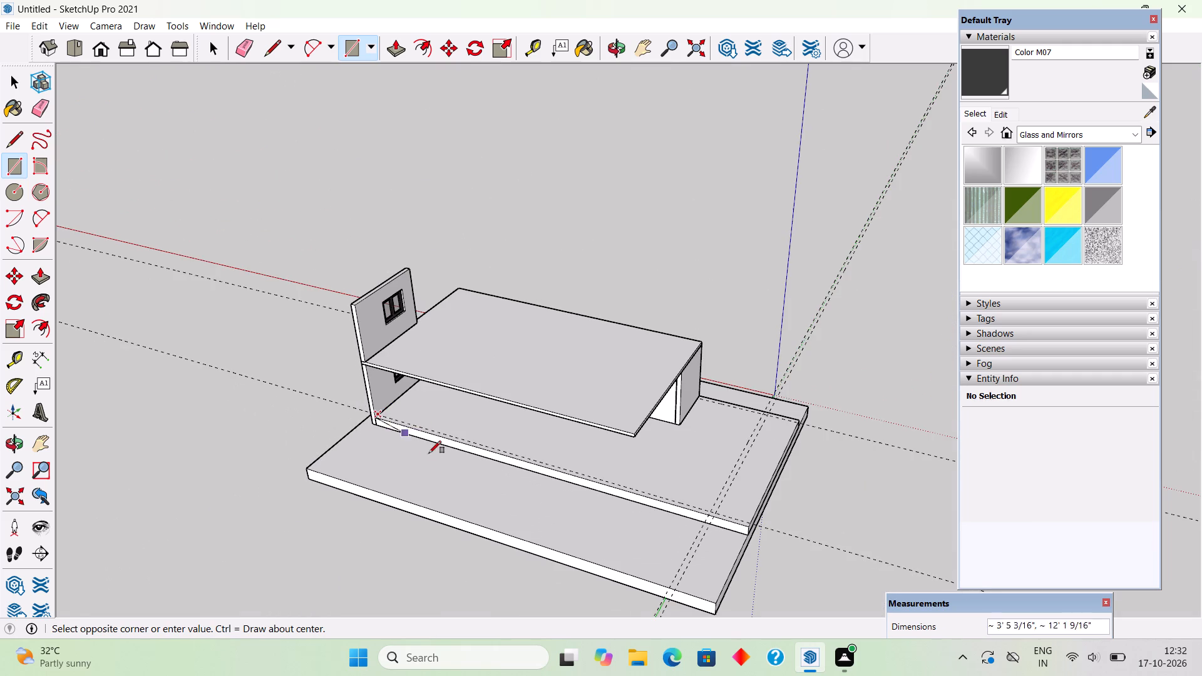
scroll(697, 513, "up", 3)
left_click(712, 516)
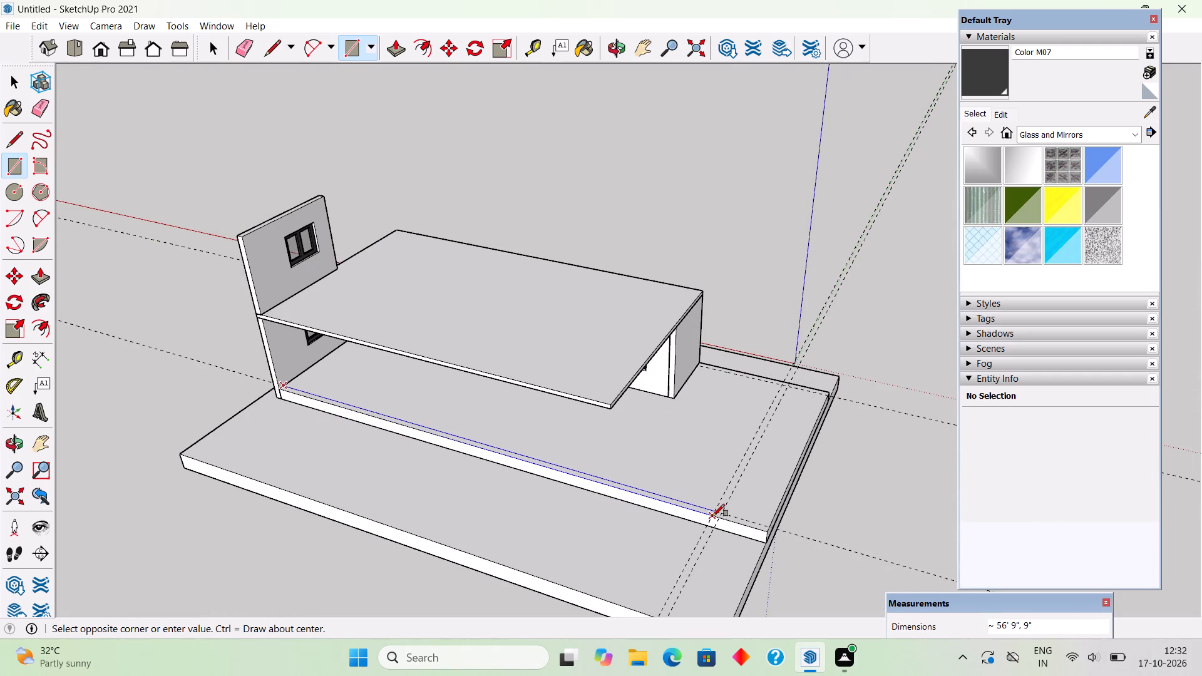
Push/Pull the 9" rear strip up 10' to the underside edge of the roof slab.
key("p")
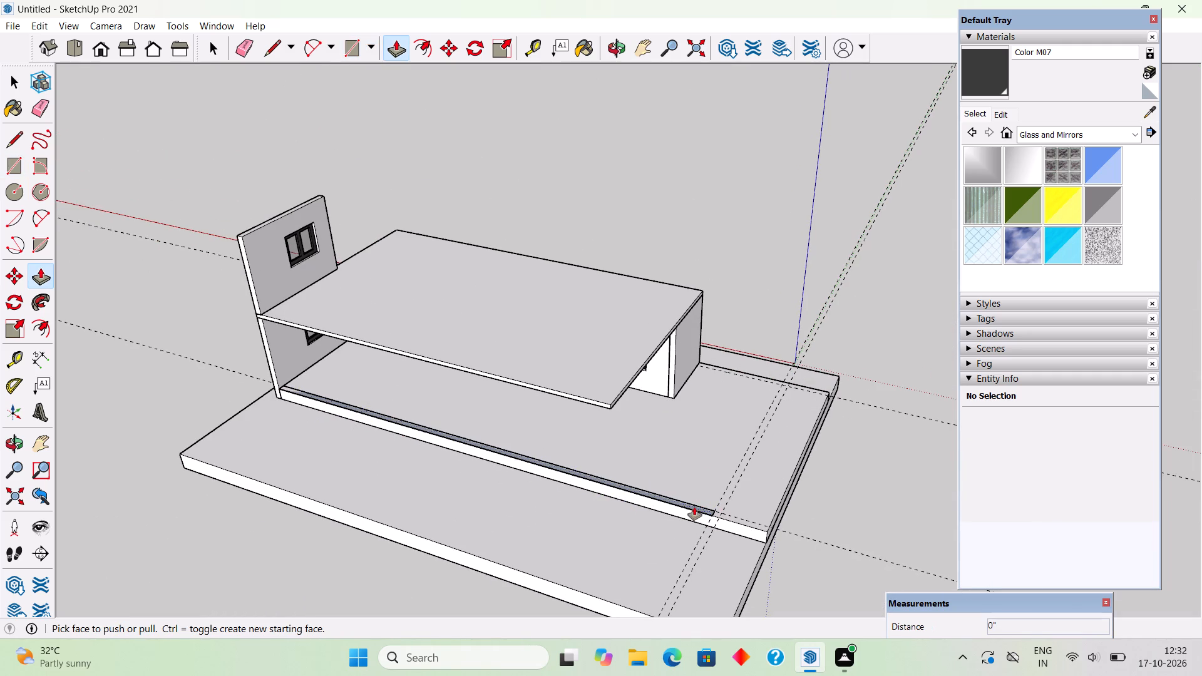
left_click(694, 507)
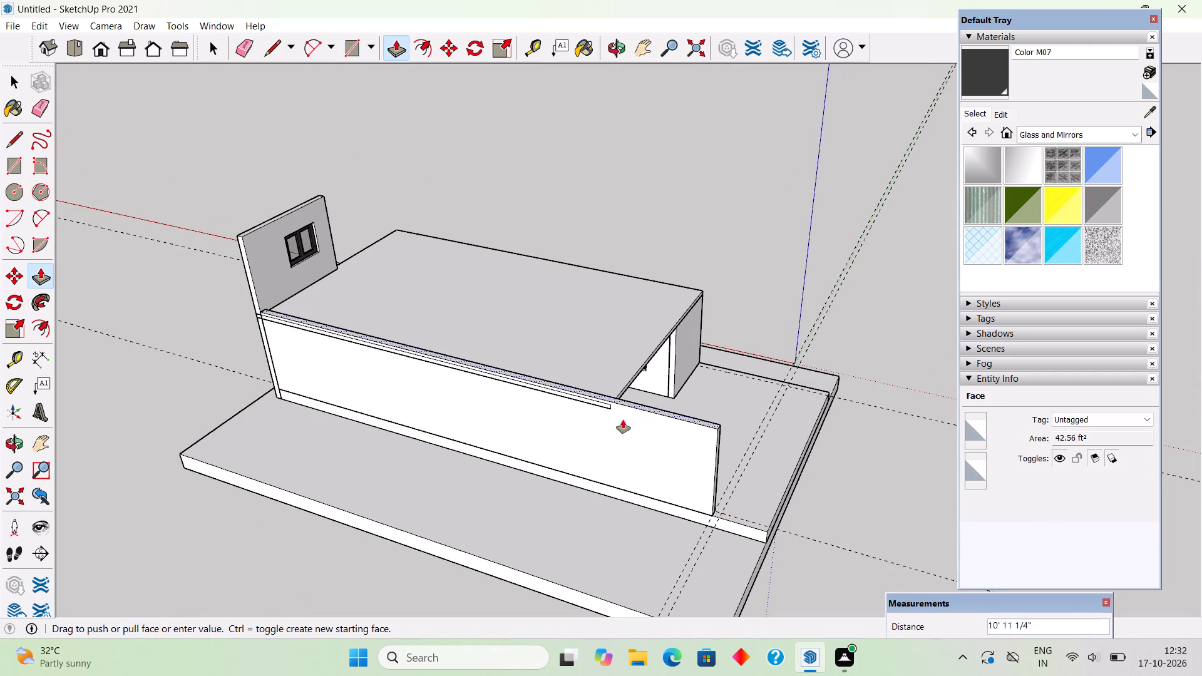
scroll(600, 408, "up", 8)
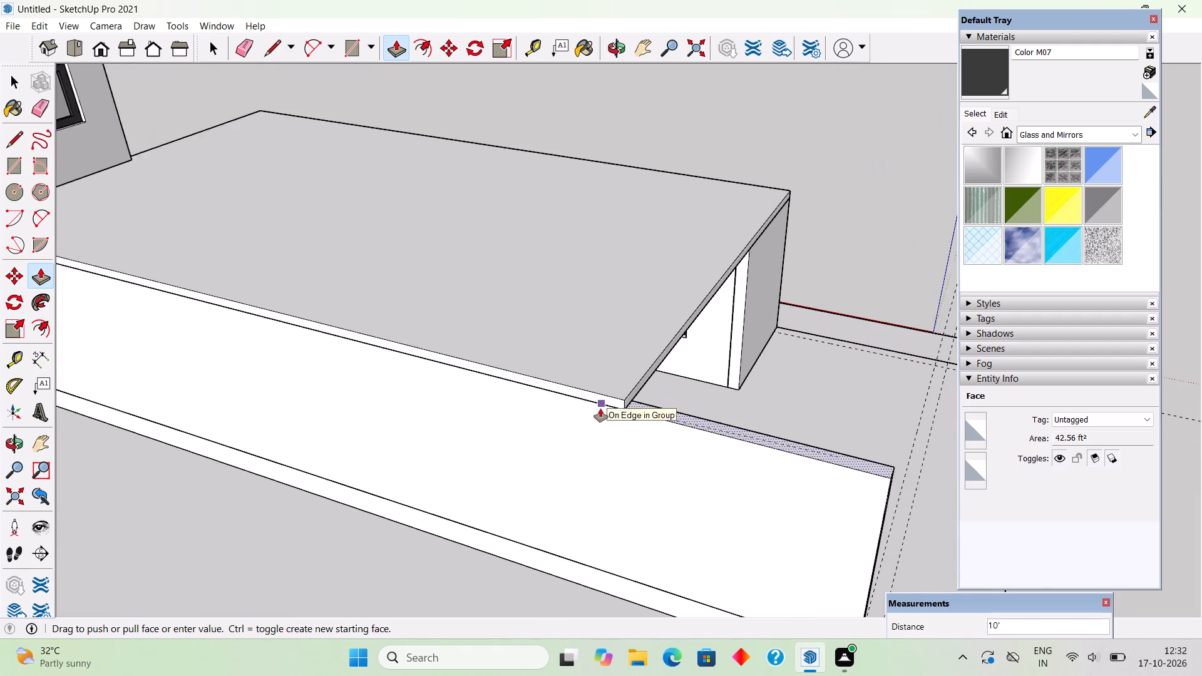
scroll(600, 409, "up", 1)
left_click(600, 409)
Make the whole new rear wall a group.
scroll(606, 468, "down", 5)
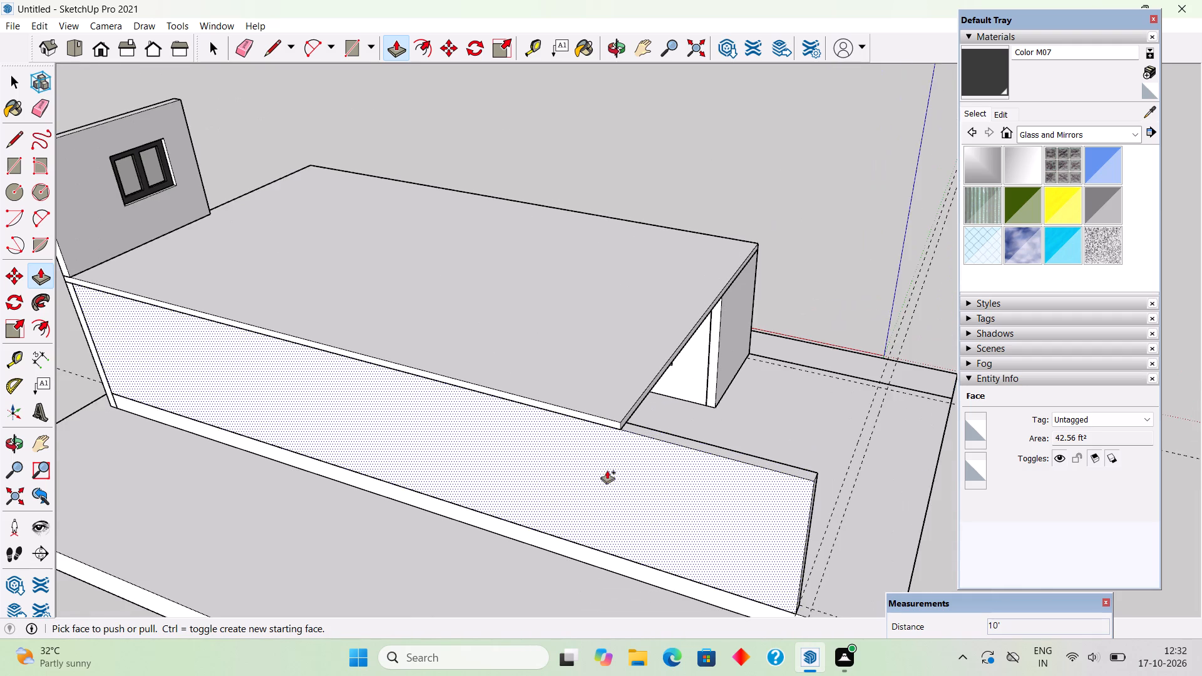
left_click(619, 504)
key("space")
triple_click(619, 504)
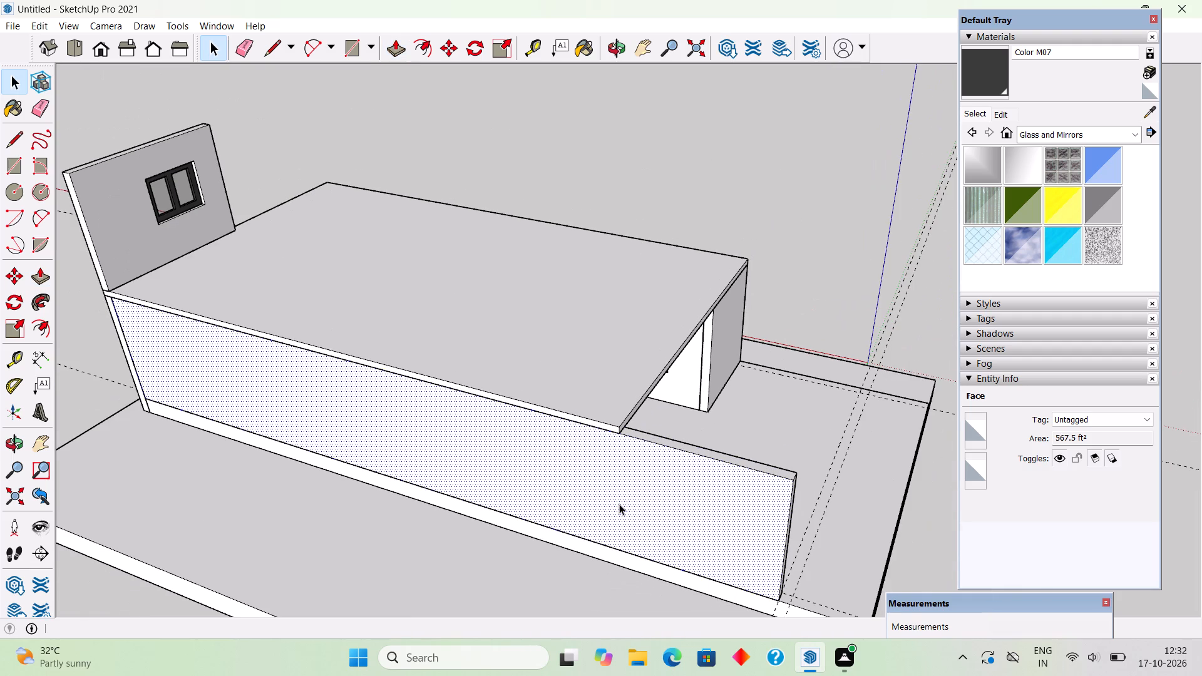
right_click(619, 504)
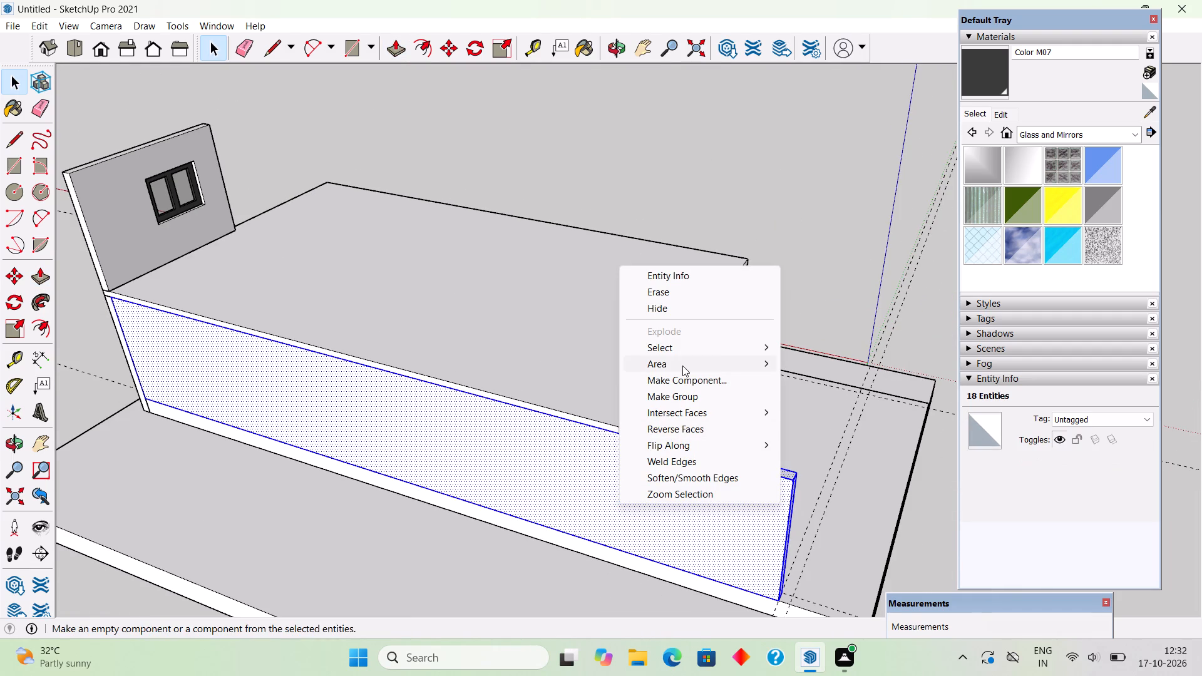
left_click(682, 399)
scroll(682, 399, "down", 8)
left_click(675, 274)
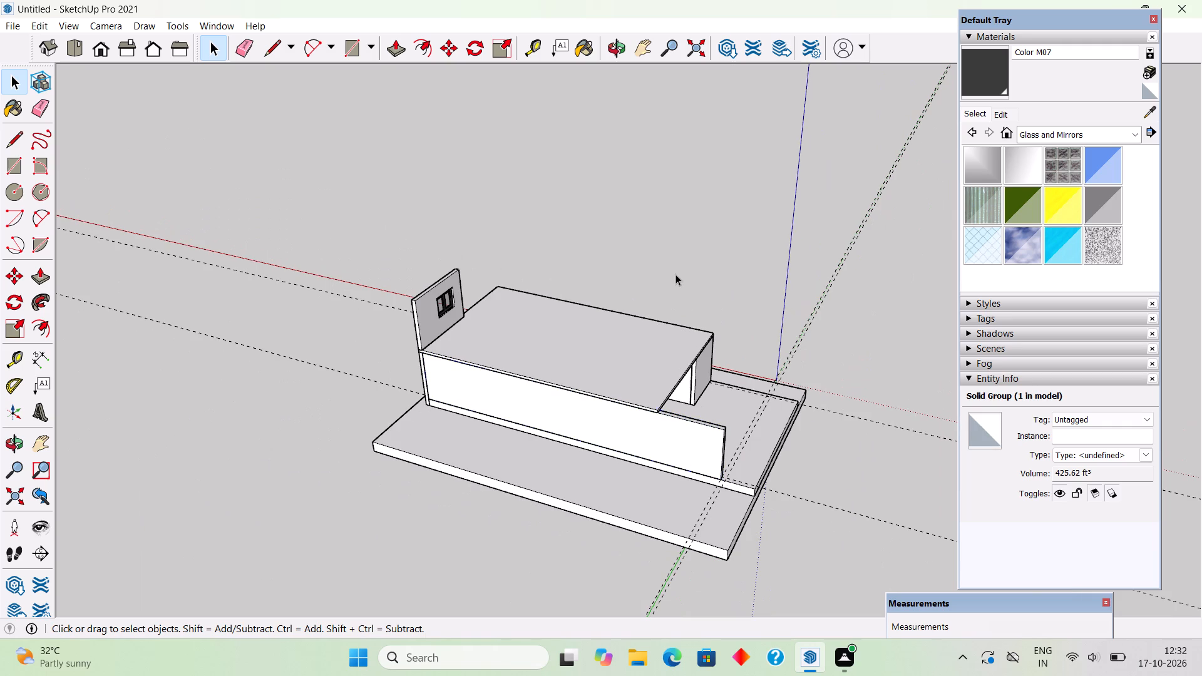
Place a guide line along the upper platform's top front edge, running across the porch end wall.
middle_click_drag(600, 515, 302, 380)
middle_click_drag(625, 418, 510, 390)
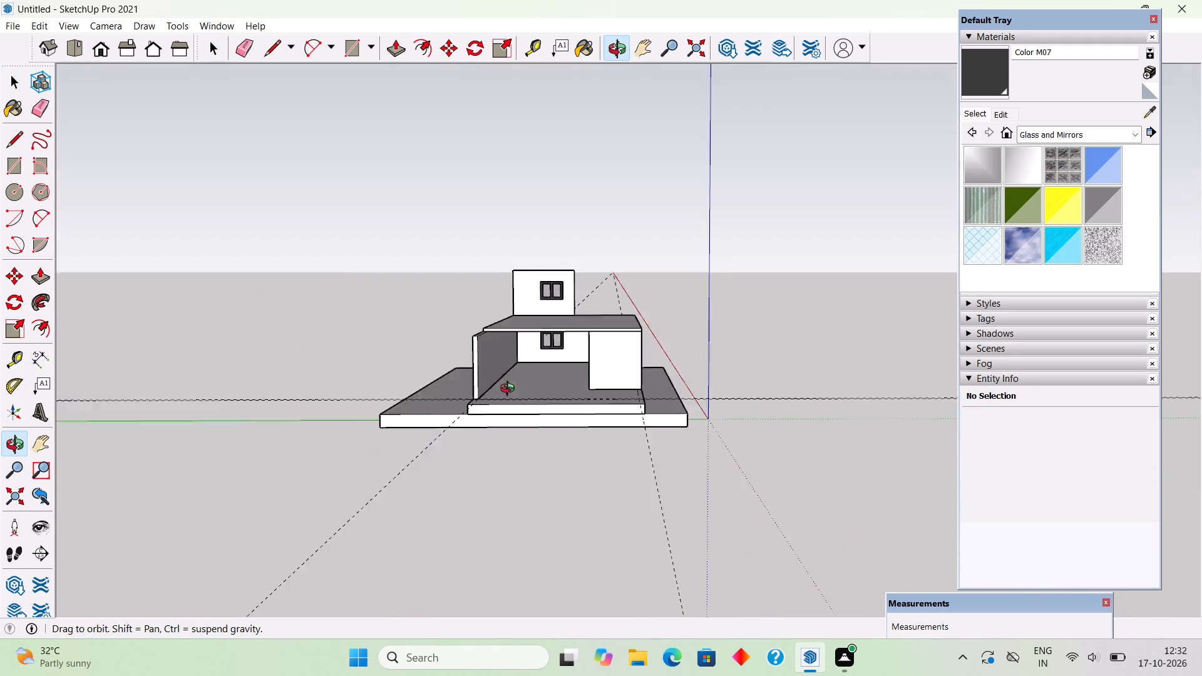
middle_click_drag(510, 390, 316, 407)
middle_click_drag(610, 424, 212, 405)
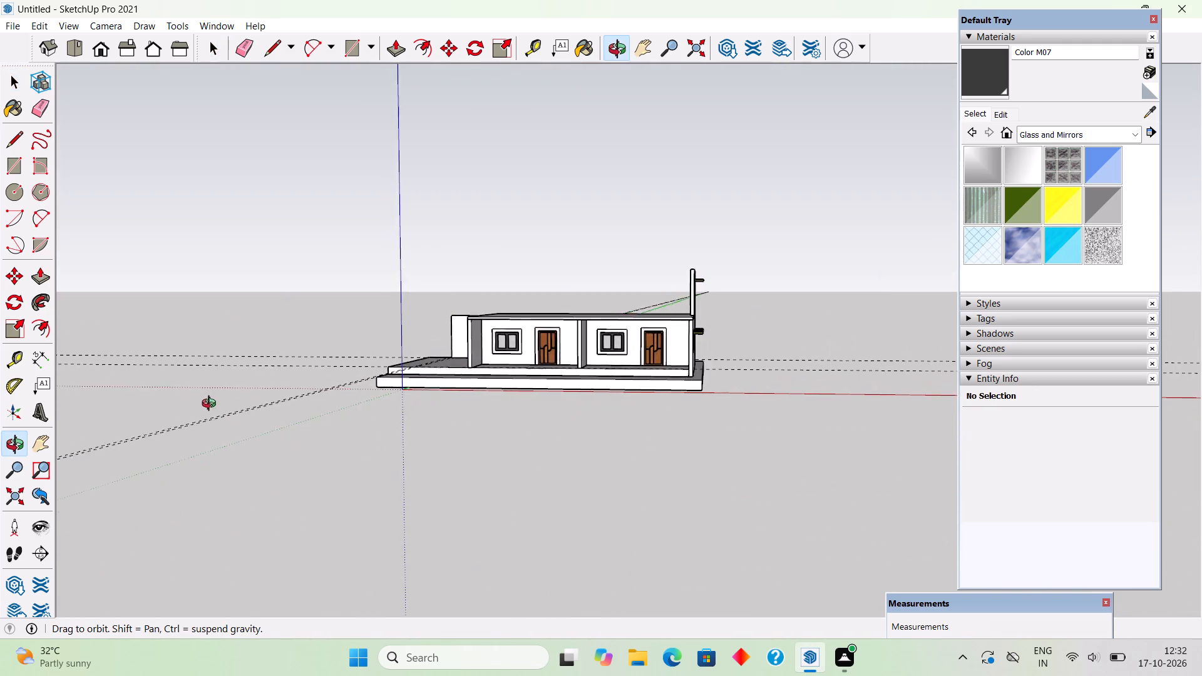
middle_click_drag(212, 405, 211, 405)
middle_click_drag(823, 402, 615, 374)
scroll(615, 374, "up", 2)
scroll(699, 365, "up", 2)
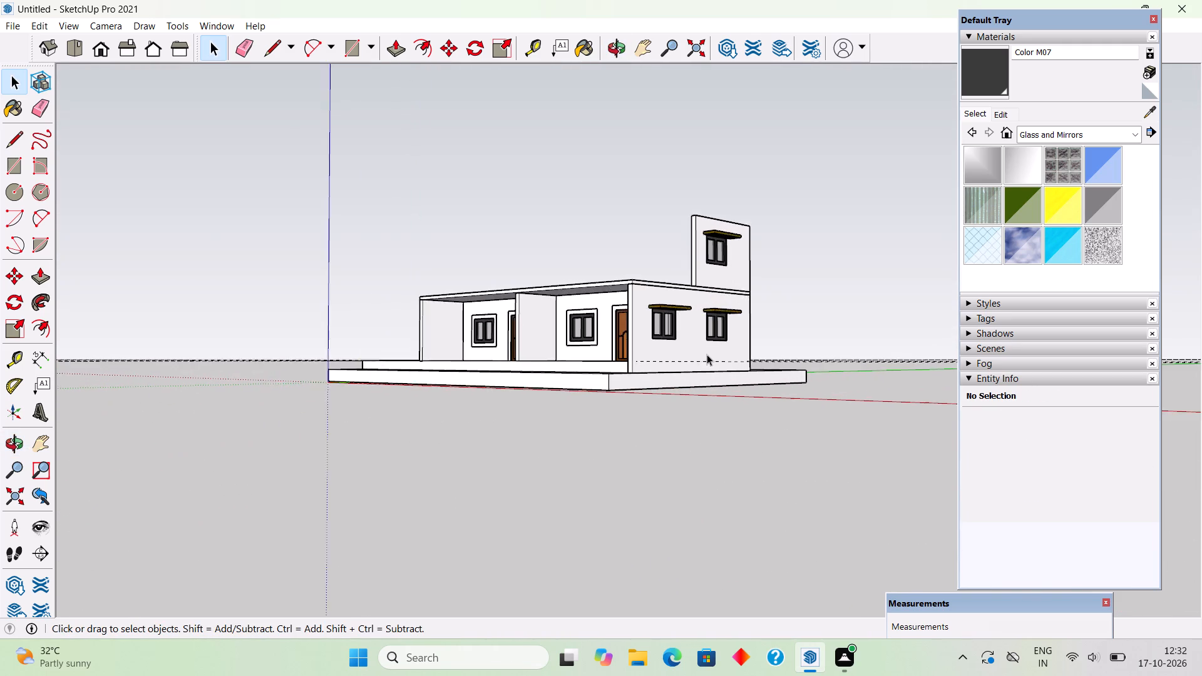
scroll(707, 354, "up", 1)
middle_click_drag(707, 354, 707, 398)
scroll(707, 398, "up", 1)
scroll(590, 401, "up", 15)
middle_click_drag(607, 384, 567, 384)
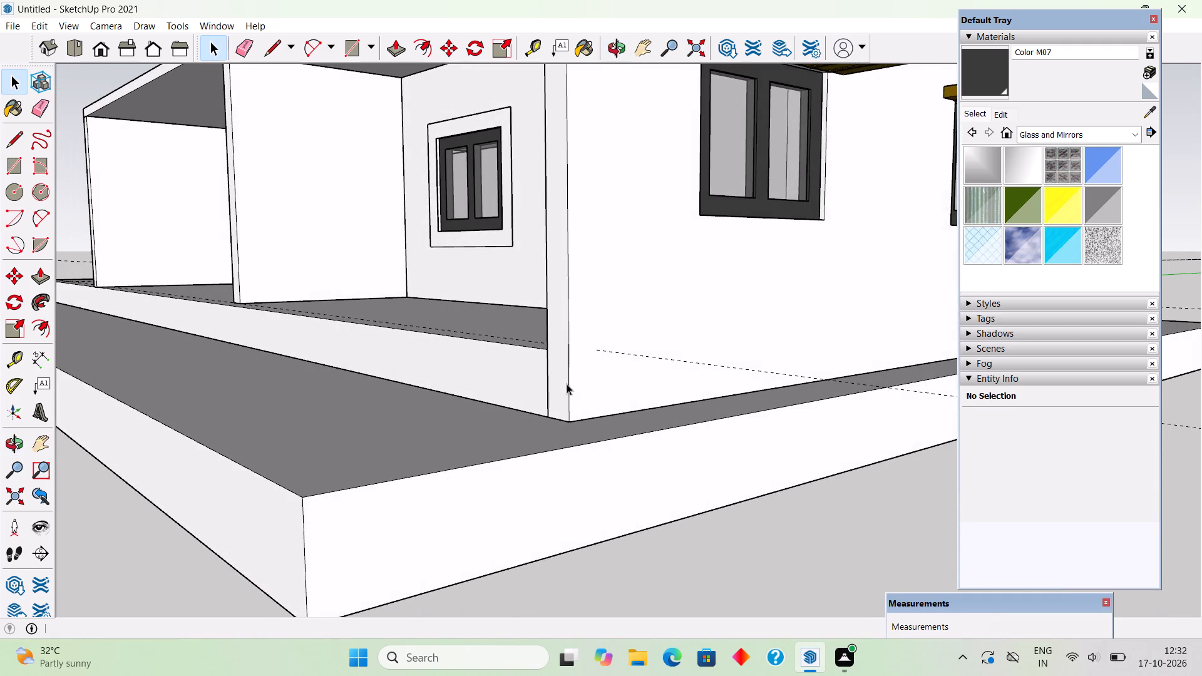
scroll(567, 379, "up", 4)
key("t")
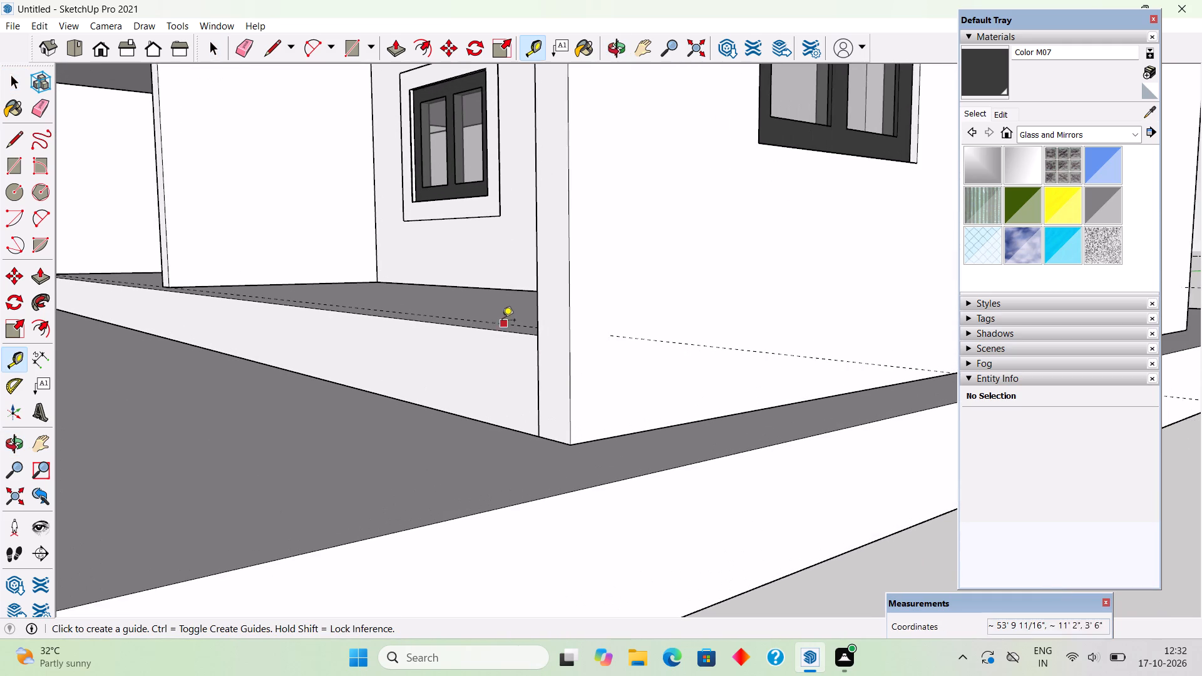
scroll(491, 330, "up", 3)
double_click(506, 335)
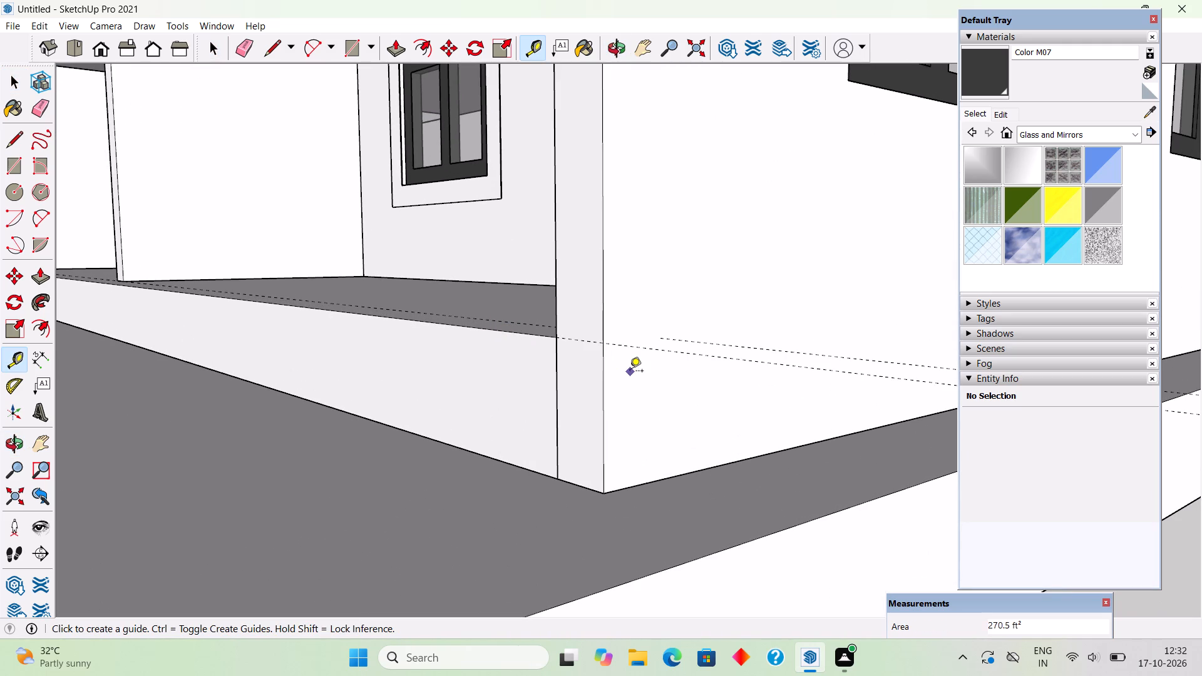
Draw a stepped line from the guide at the end wall's outer corner: 6" down, 11" out, 6" down, 11" out, 6" down.
key("l")
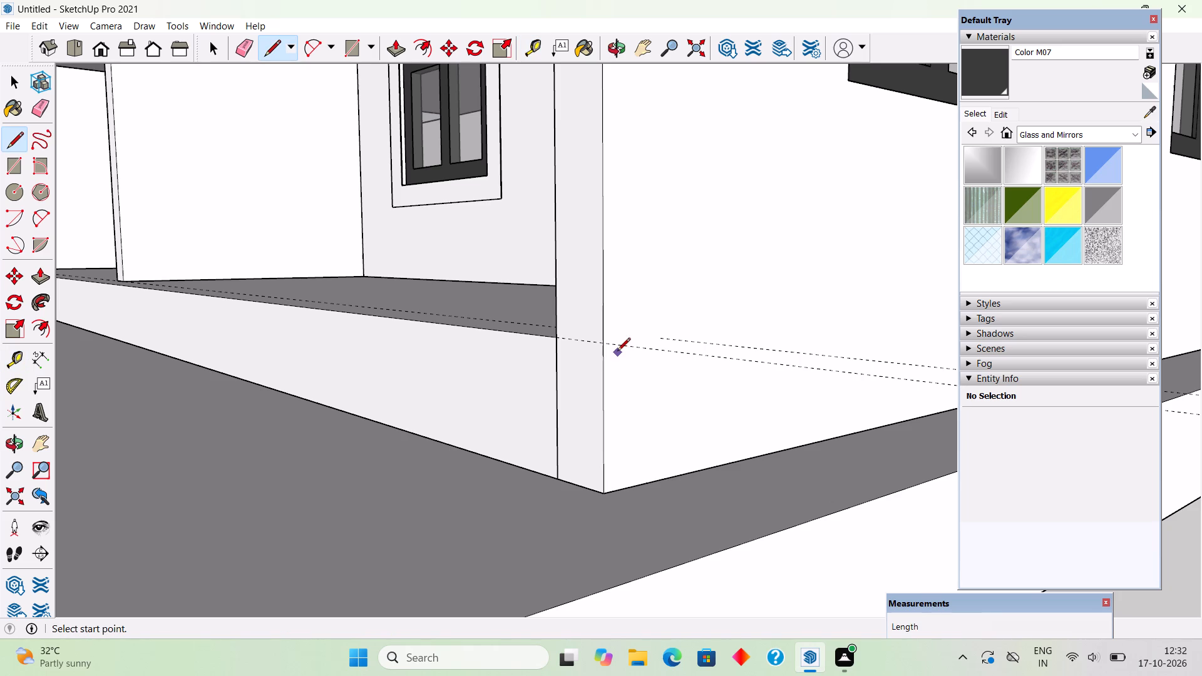
left_click(604, 342)
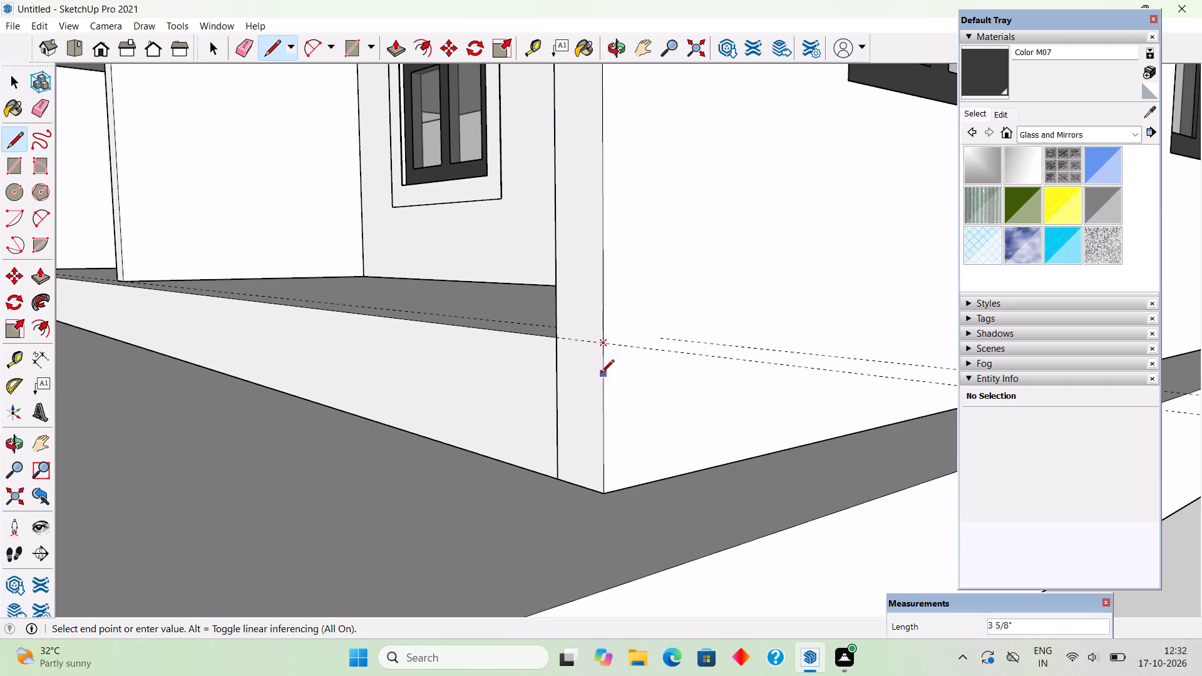
key("6")
key("shift+quotedbl")
key("Return")
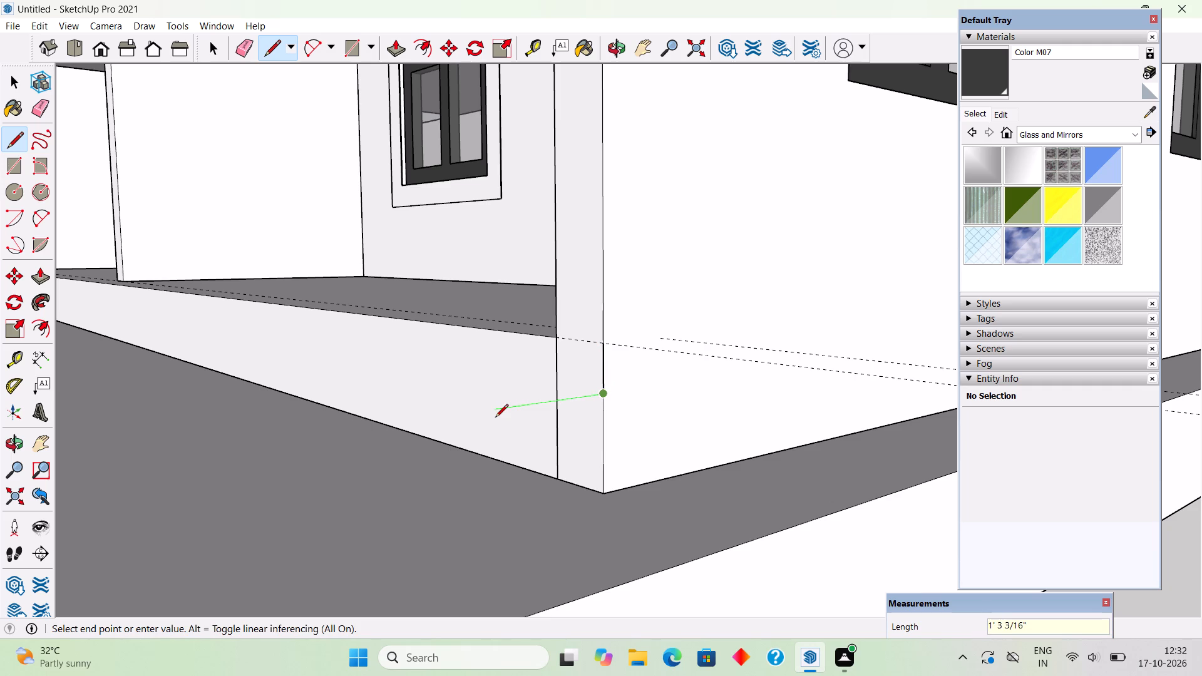
type("11\"")
key("Return")
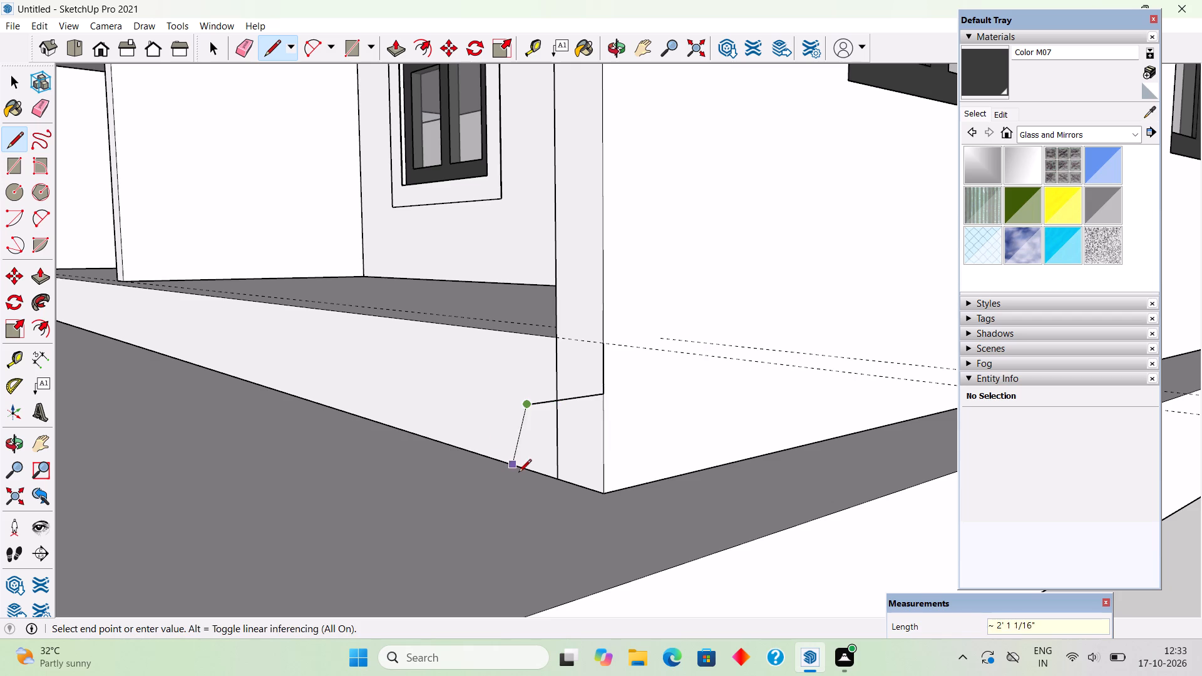
type("6\"")
key("Return")
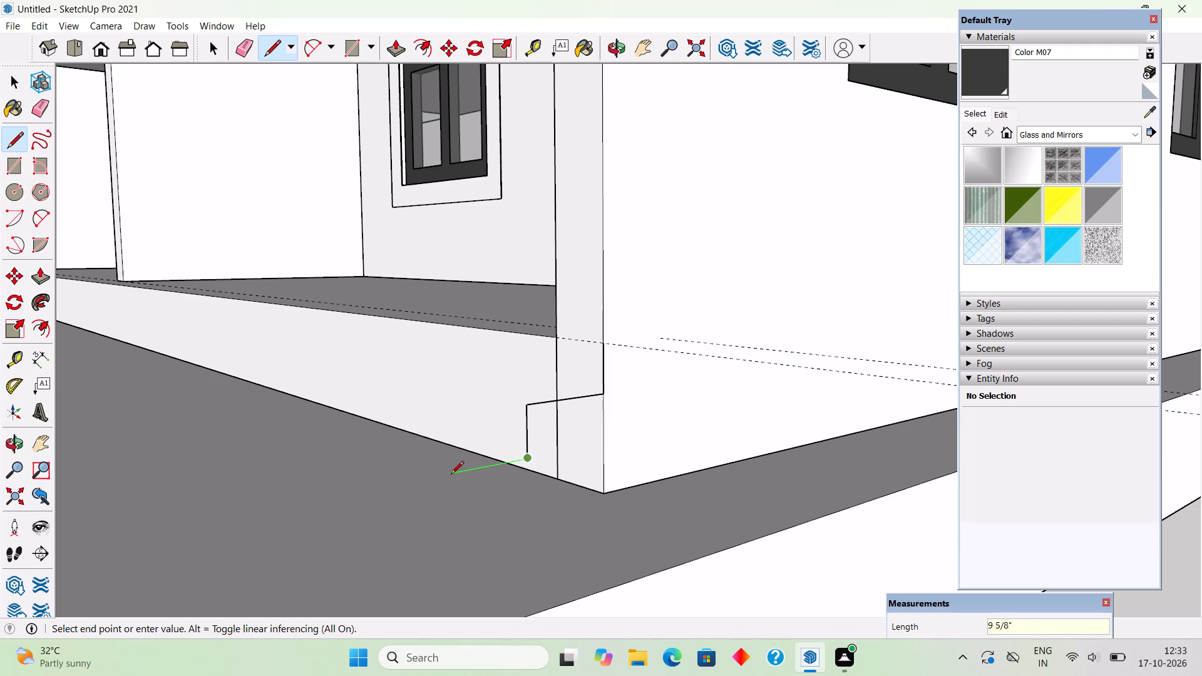
type("11\"")
key("Return")
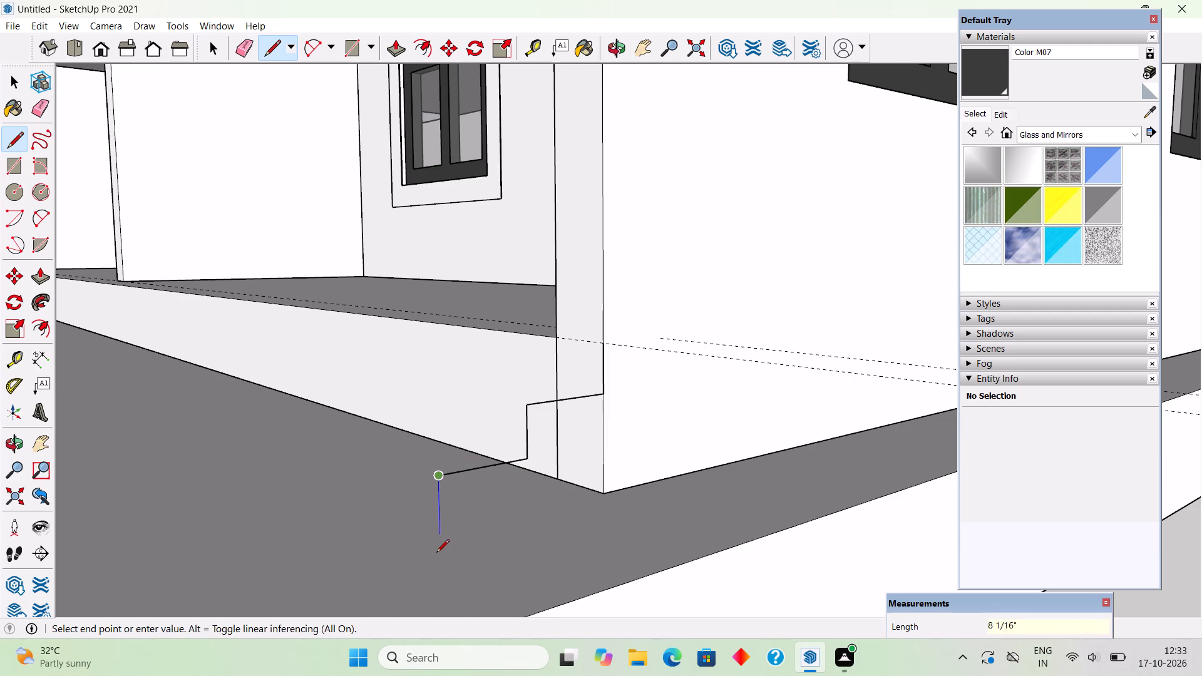
type("6\"")
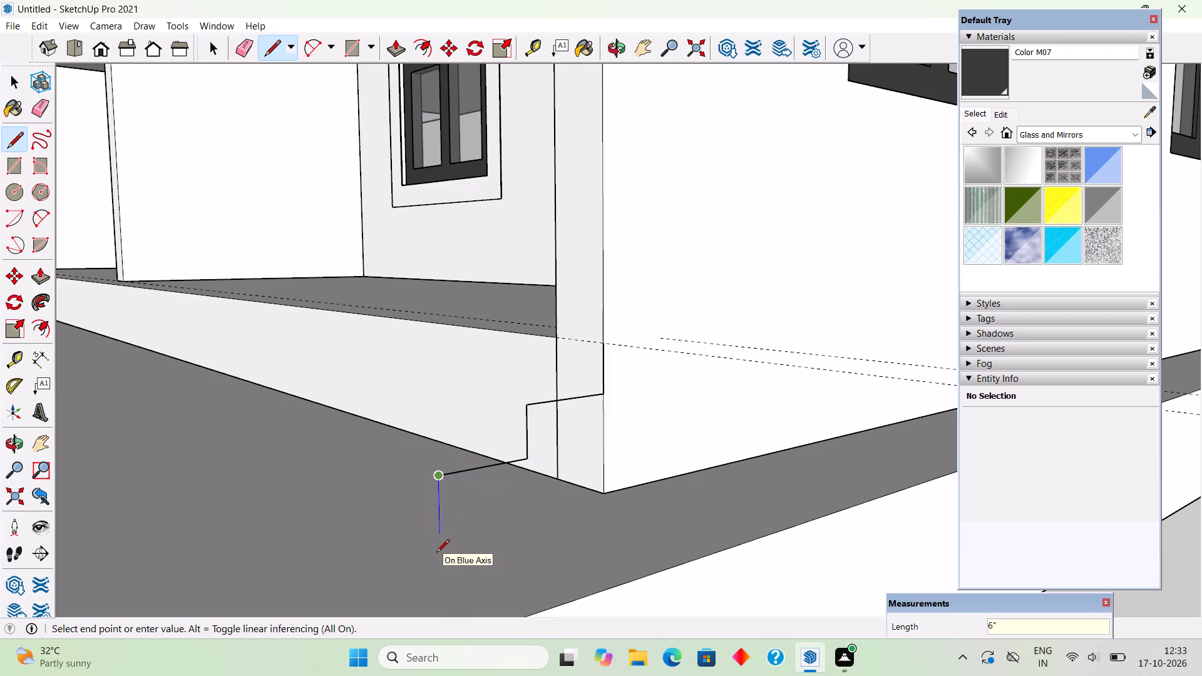
key("Return")
Close the two-step profile with lines back to the end wall's base corner and up to the upper tread.
scroll(436, 553, "down", 7)
middle_click_drag(584, 416, 480, 285)
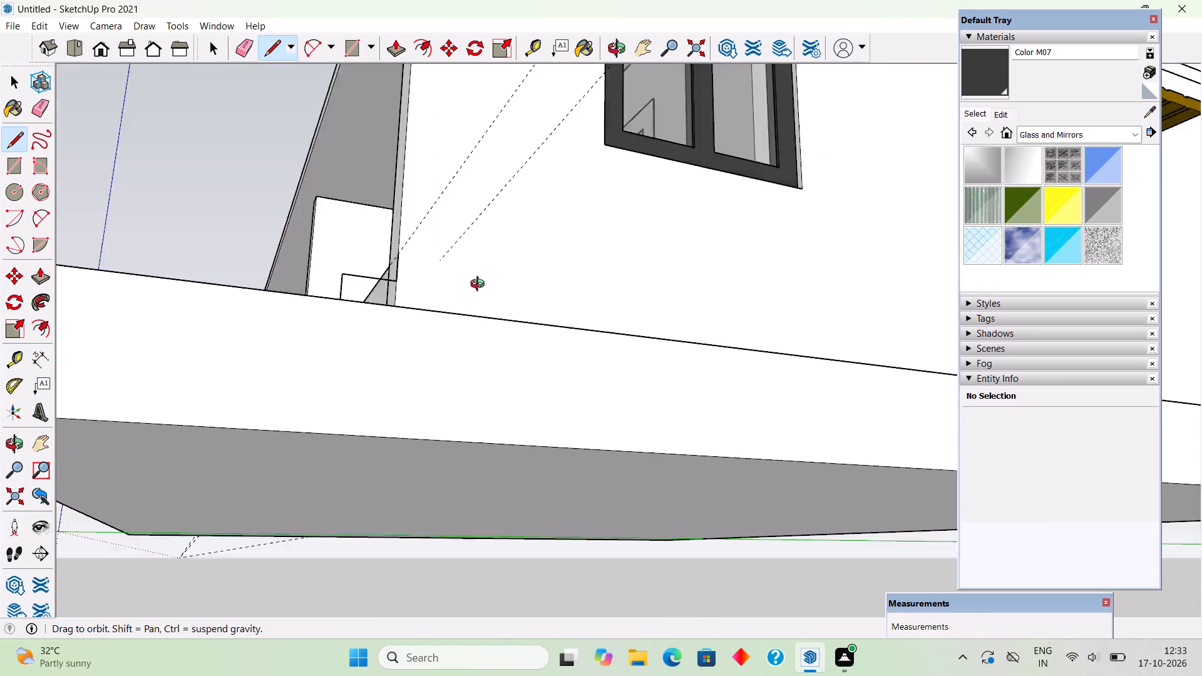
middle_click_drag(480, 285, 432, 375)
scroll(317, 438, "up", 3)
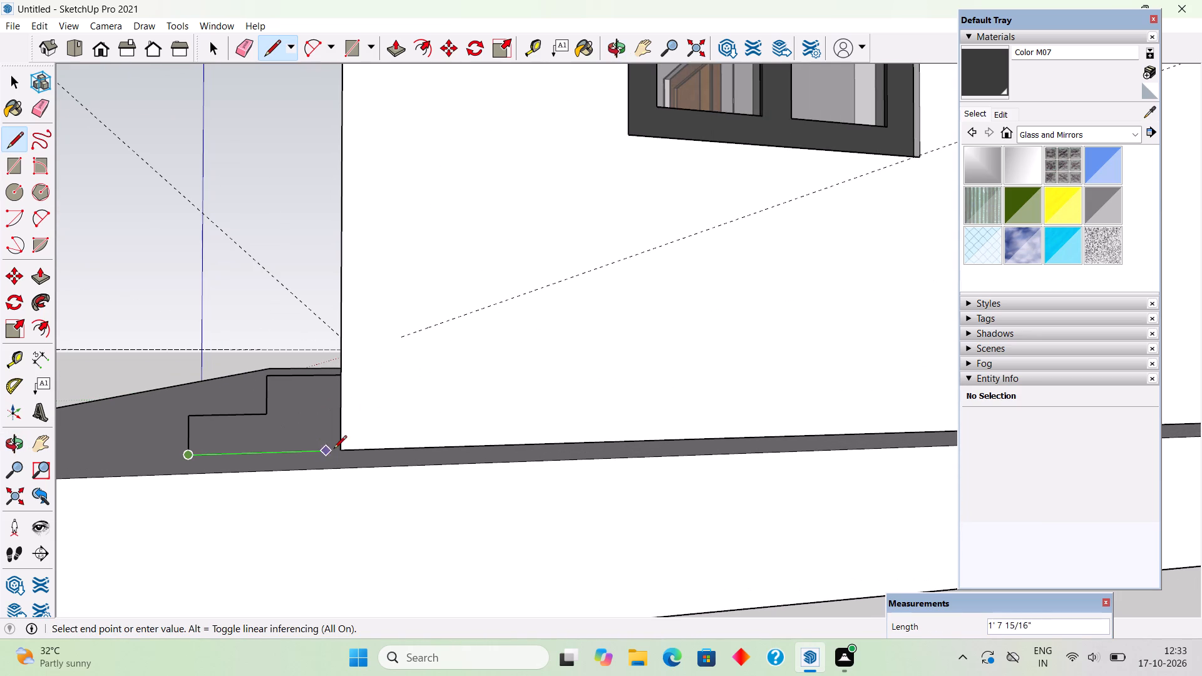
left_click(340, 448)
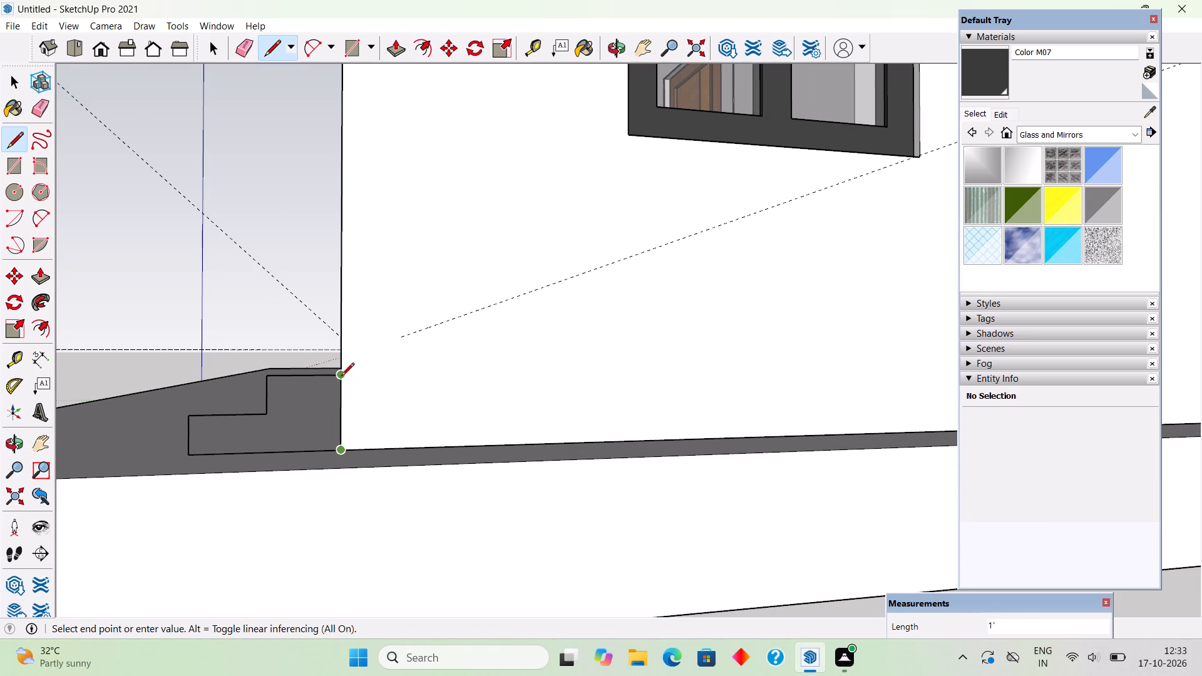
left_click(341, 377)
Delete the leftover 6" vertical edge above the step profile on the end wall's corner.
key("space")
scroll(341, 377, "down", 5)
middle_click_drag(341, 423, 358, 429)
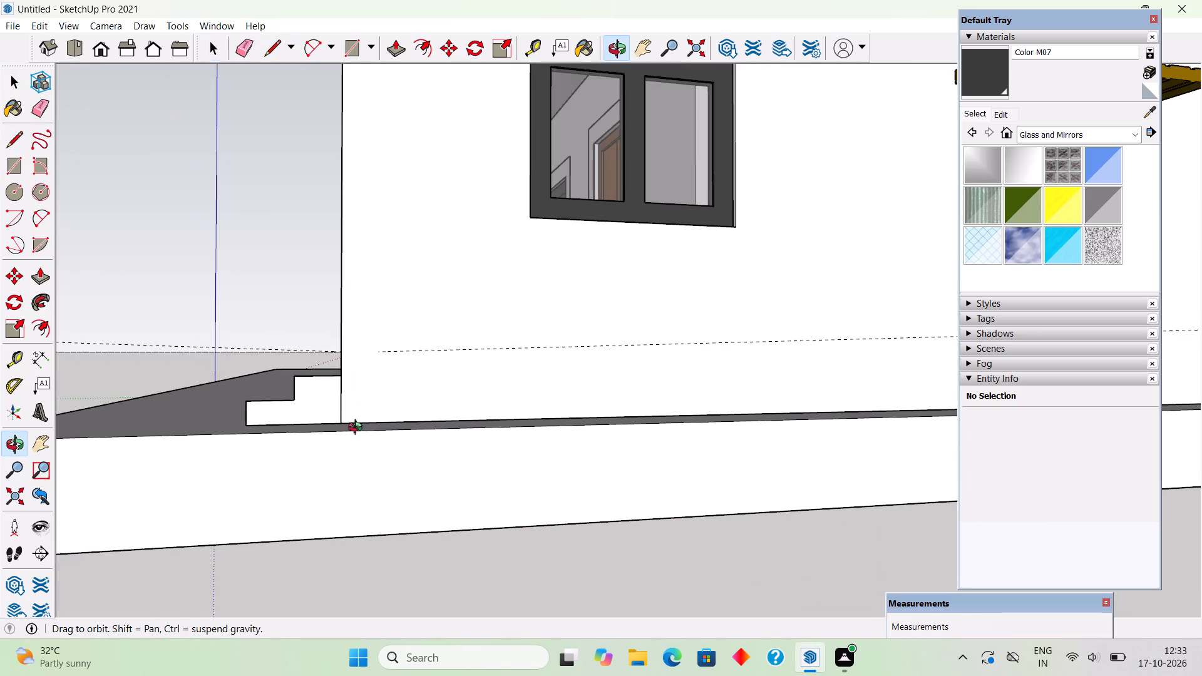
middle_click_drag(358, 429, 760, 492)
scroll(837, 498, "down", 3)
middle_click_drag(819, 455, 635, 426)
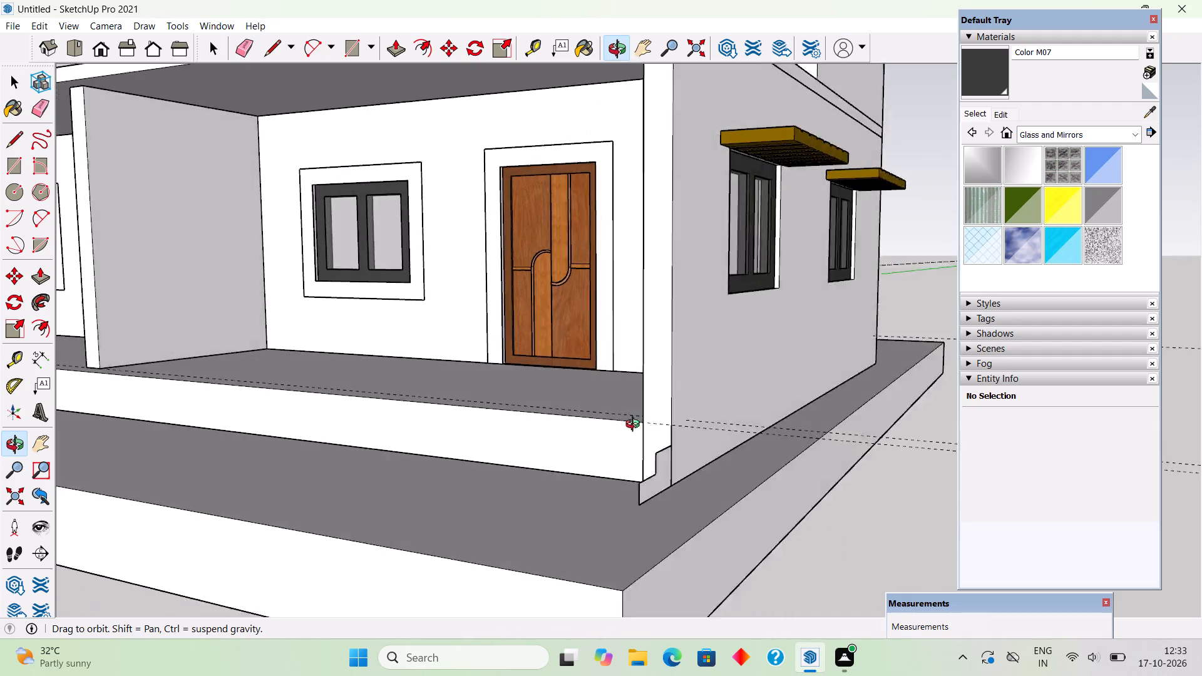
middle_click_drag(635, 426, 545, 425)
scroll(461, 454, "up", 5)
scroll(565, 404, "up", 4)
scroll(423, 455, "up", 5)
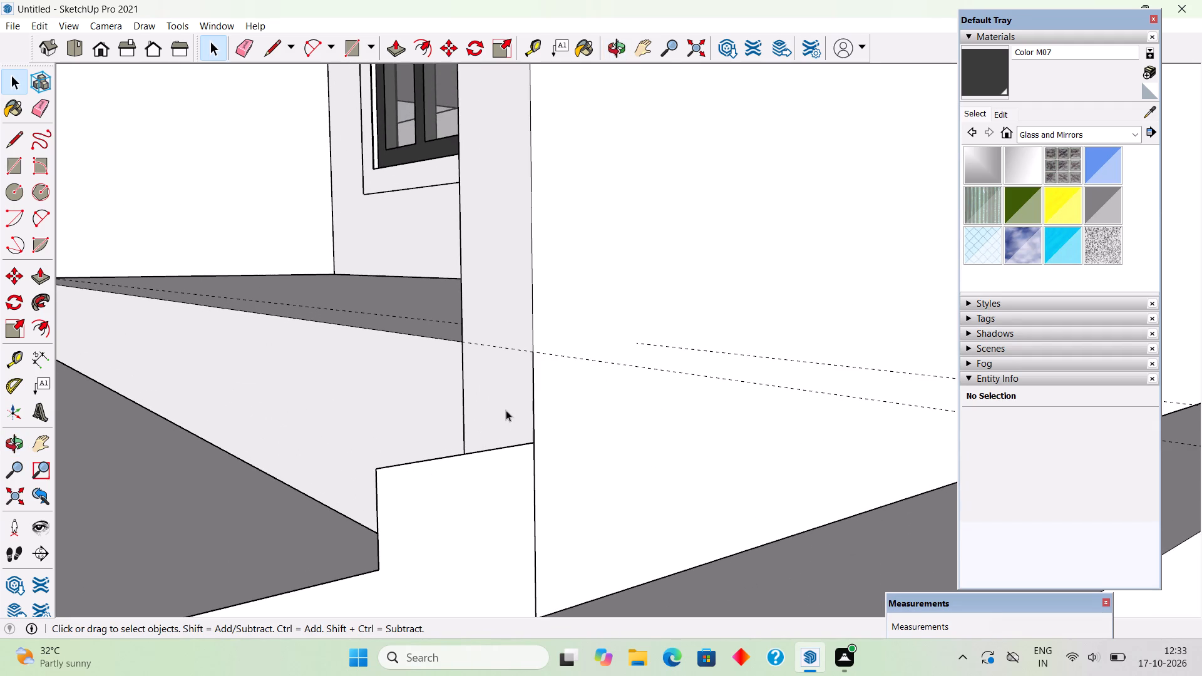
left_click(535, 407)
key("Delete")
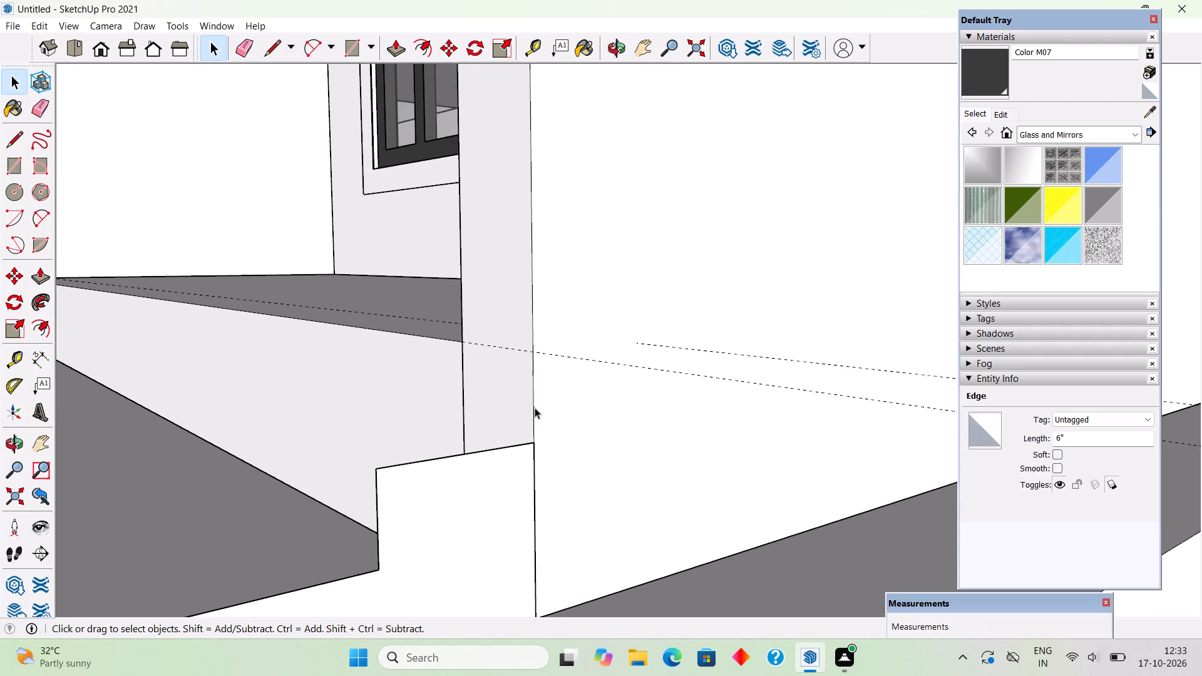
scroll(537, 406, "down", 12)
scroll(415, 469, "down", 4)
middle_click_drag(364, 466, 697, 546)
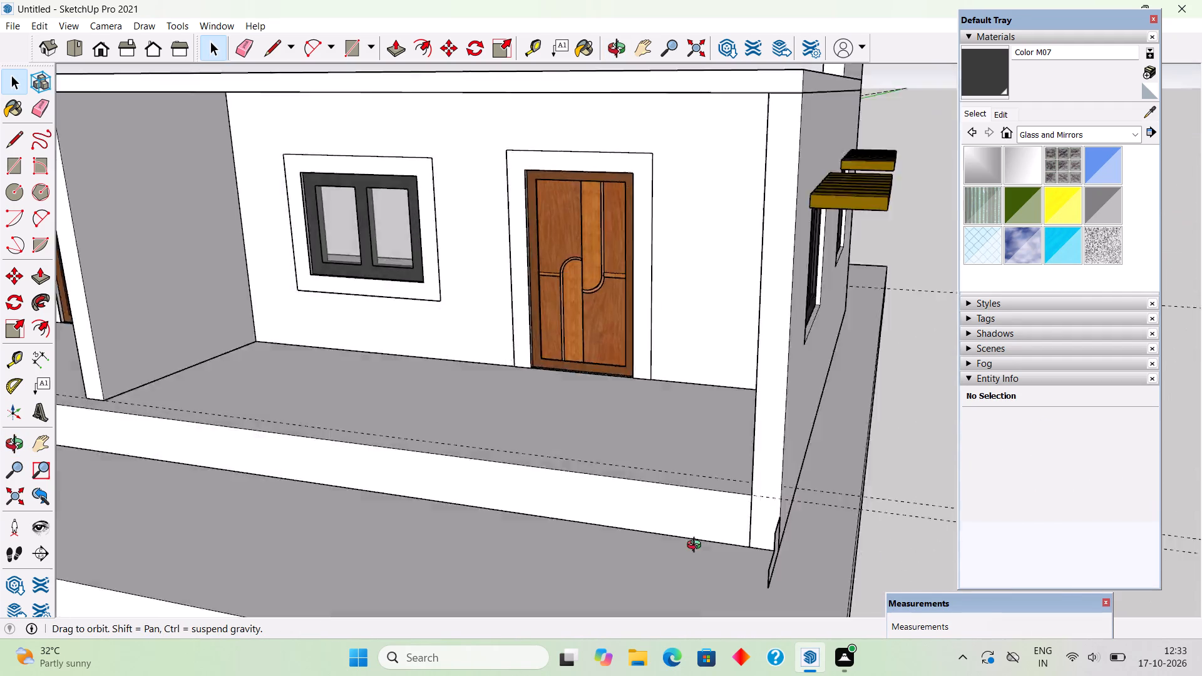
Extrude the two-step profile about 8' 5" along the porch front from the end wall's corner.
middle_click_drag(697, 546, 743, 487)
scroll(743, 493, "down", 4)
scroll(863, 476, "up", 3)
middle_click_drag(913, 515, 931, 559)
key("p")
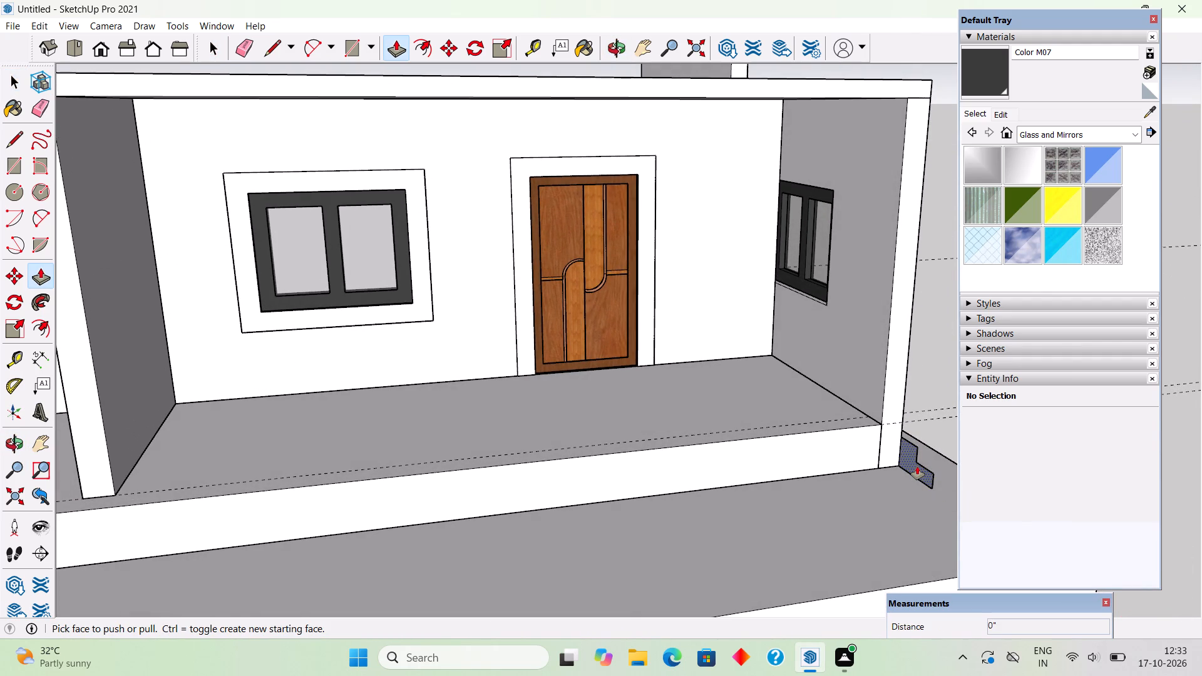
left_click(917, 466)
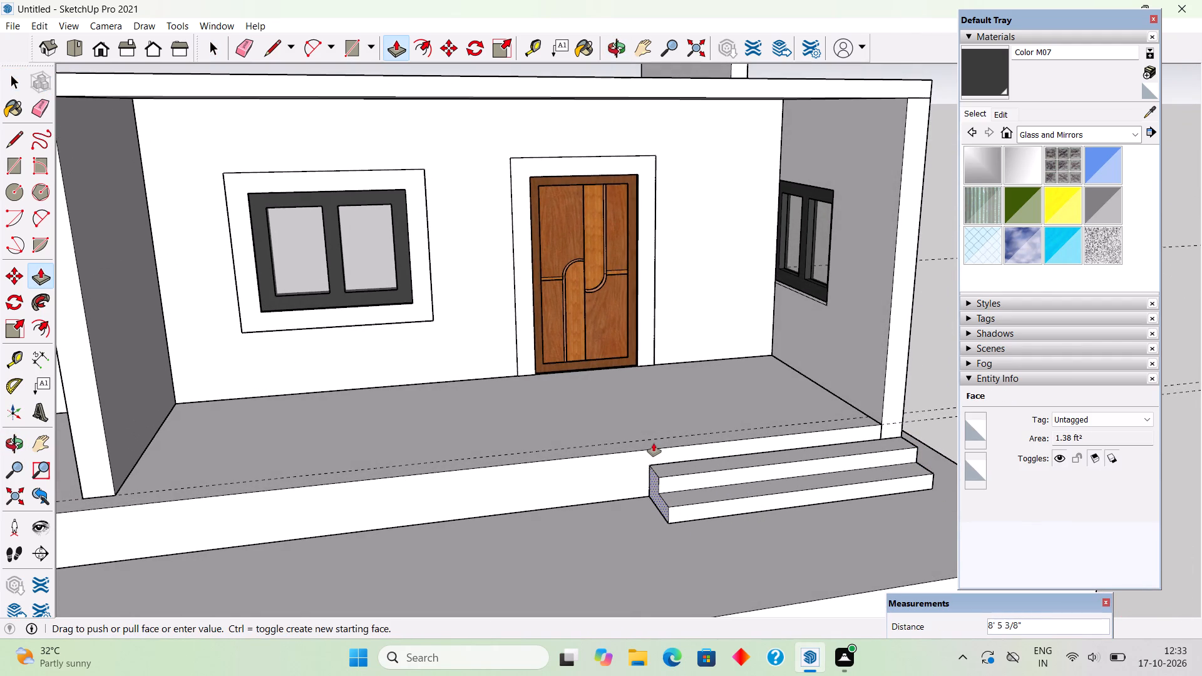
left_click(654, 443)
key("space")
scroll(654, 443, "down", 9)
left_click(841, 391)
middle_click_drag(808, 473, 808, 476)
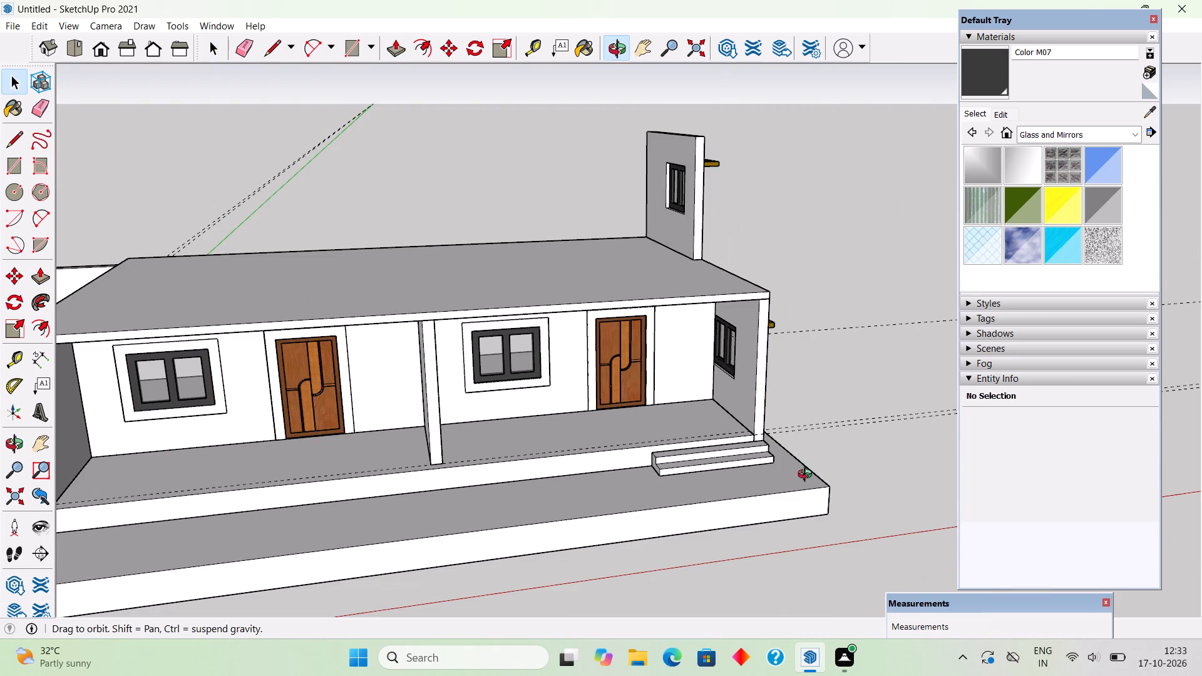
Undo the step extrusion, the leftover edge deletion and the two-step profile lines at the end wall's corner.
middle_click_drag(808, 476, 372, 408)
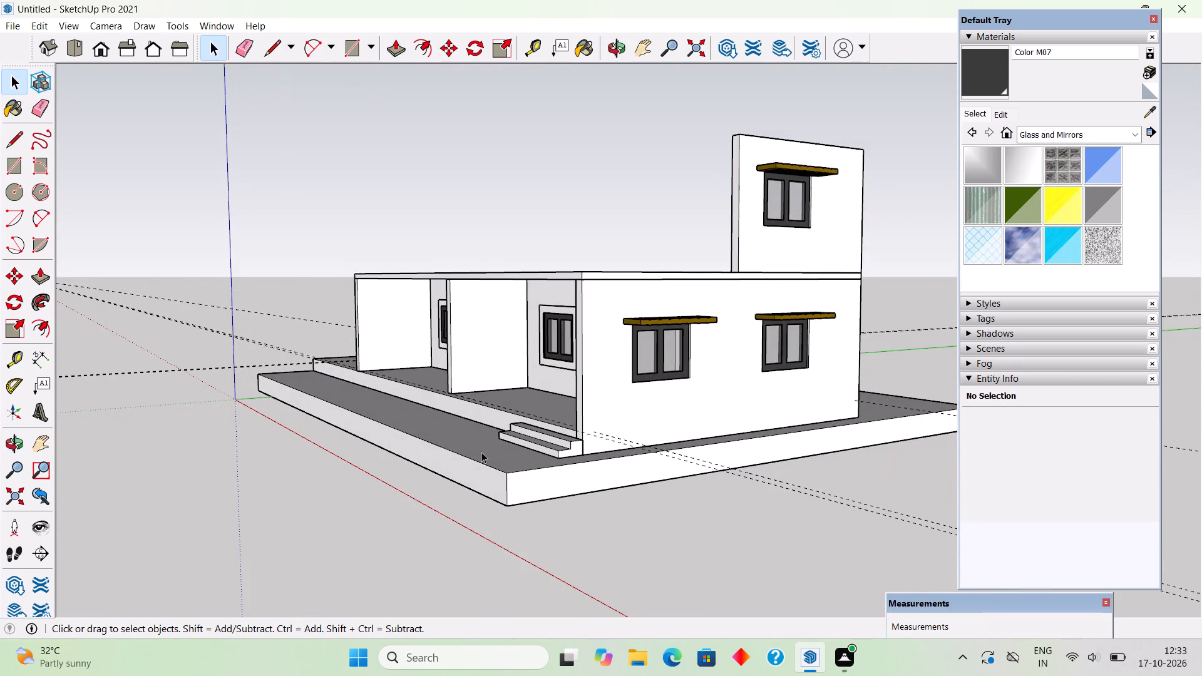
scroll(570, 458, "up", 20)
scroll(570, 458, "up", 2)
left_click(586, 435)
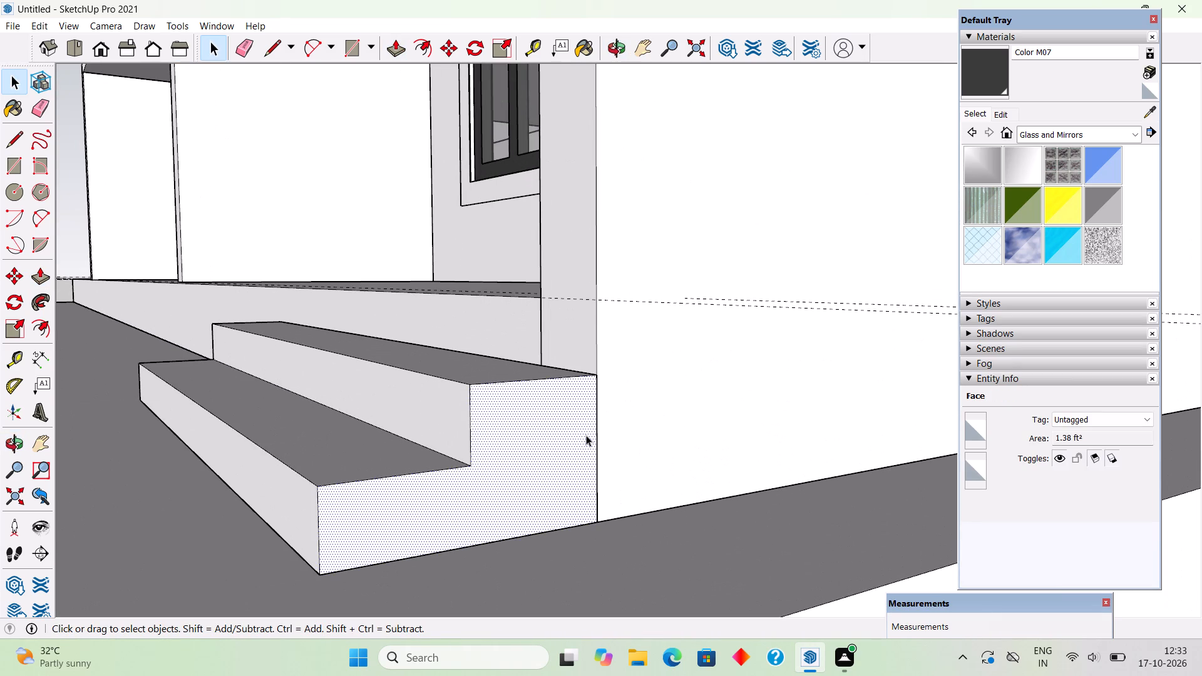
key("ctrl+z")
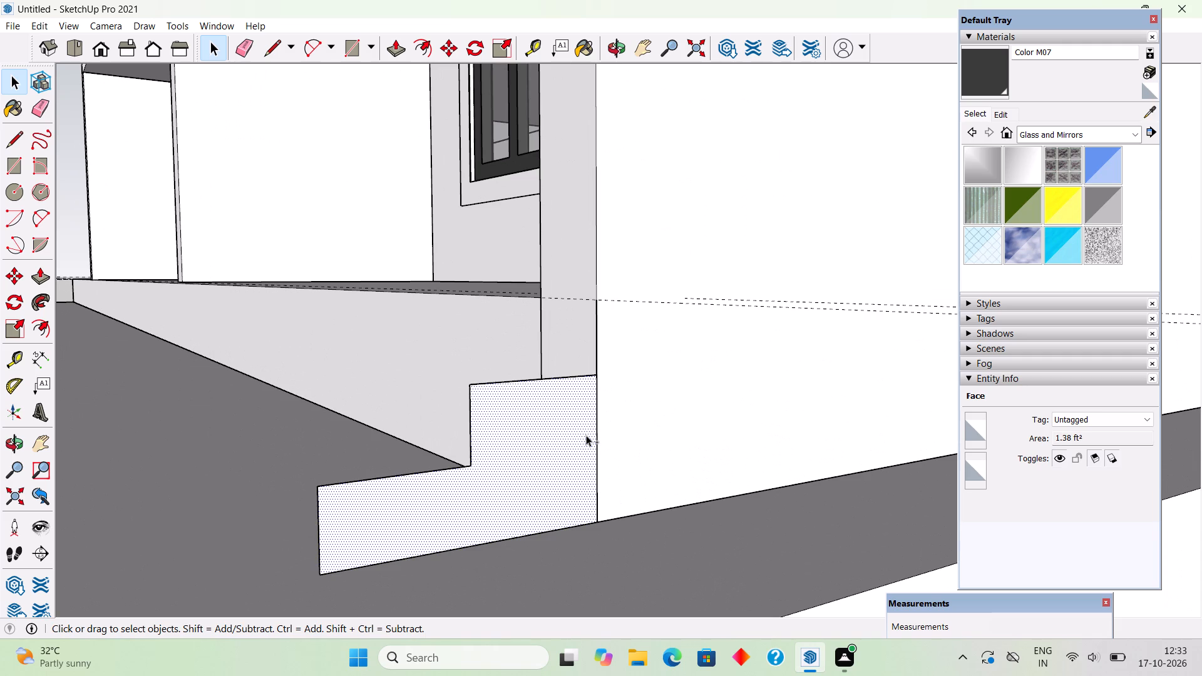
key("ctrl+z")
key("ctrl+z")
key("ctrl+z")
key("ctrl+z")
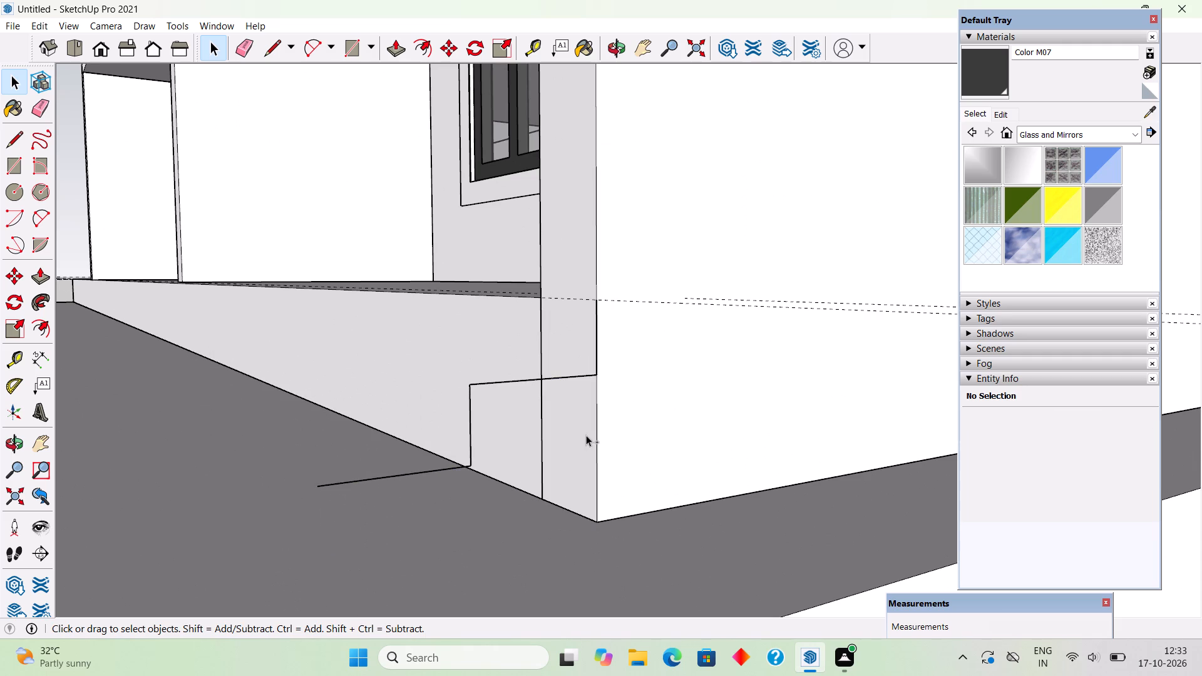
key("ctrl+z")
key("z")
key("ctrl+z")
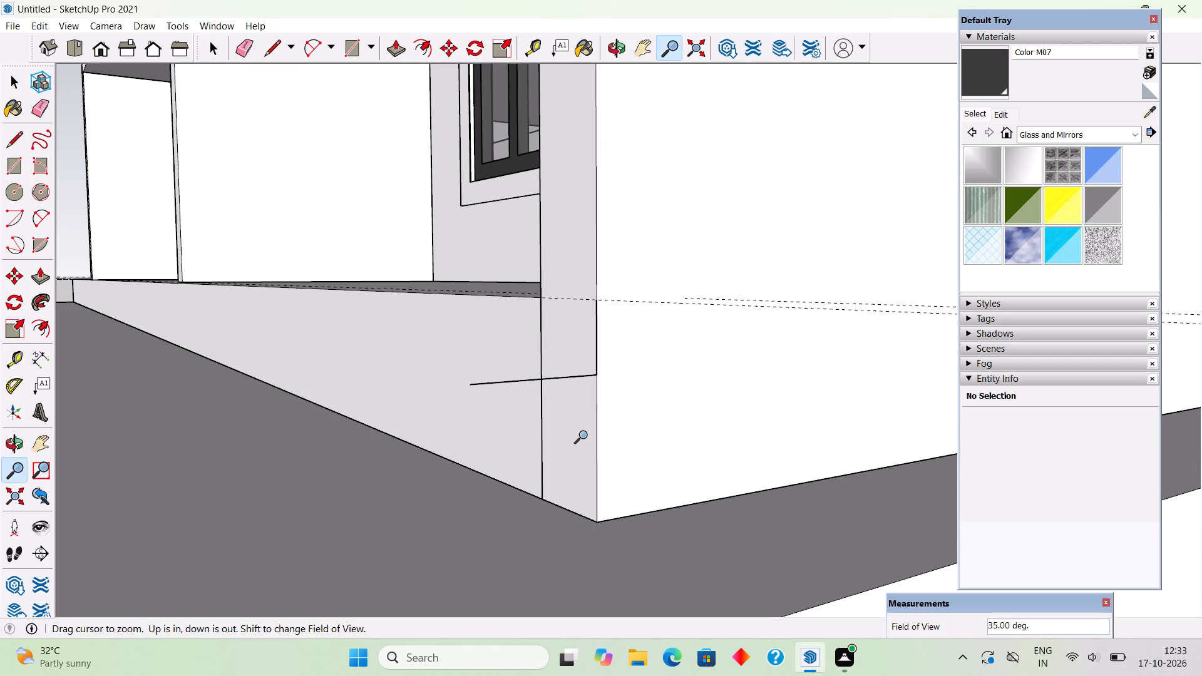
key("ctrl+z")
key("ctrl+z")
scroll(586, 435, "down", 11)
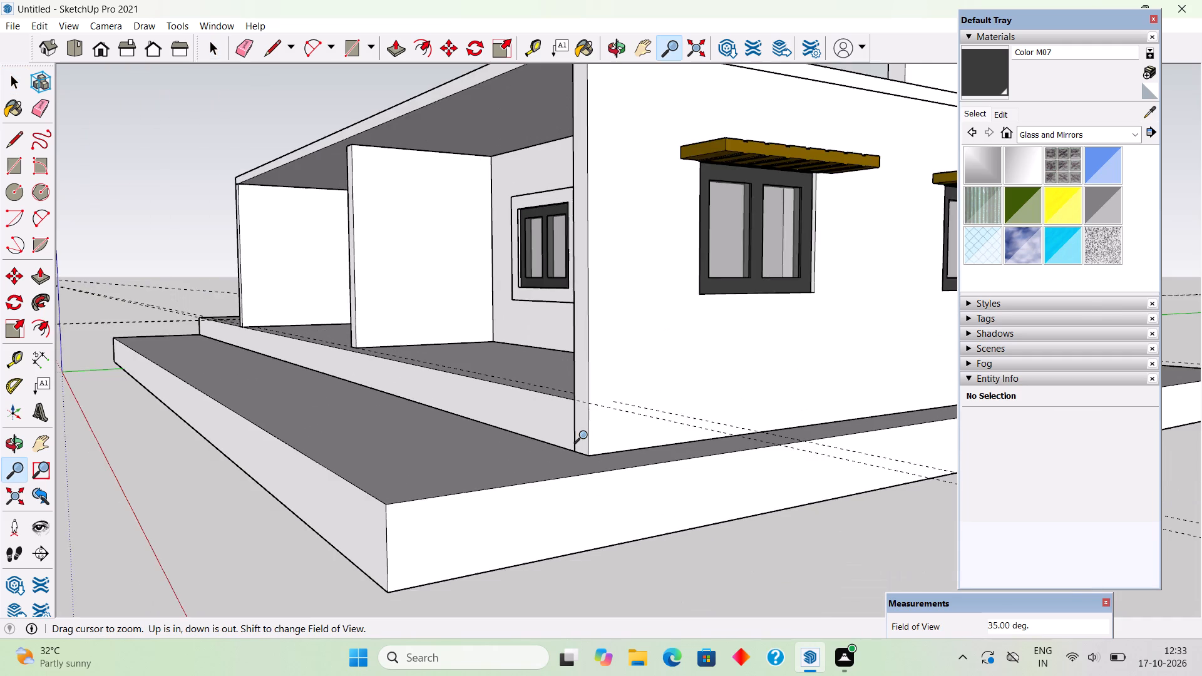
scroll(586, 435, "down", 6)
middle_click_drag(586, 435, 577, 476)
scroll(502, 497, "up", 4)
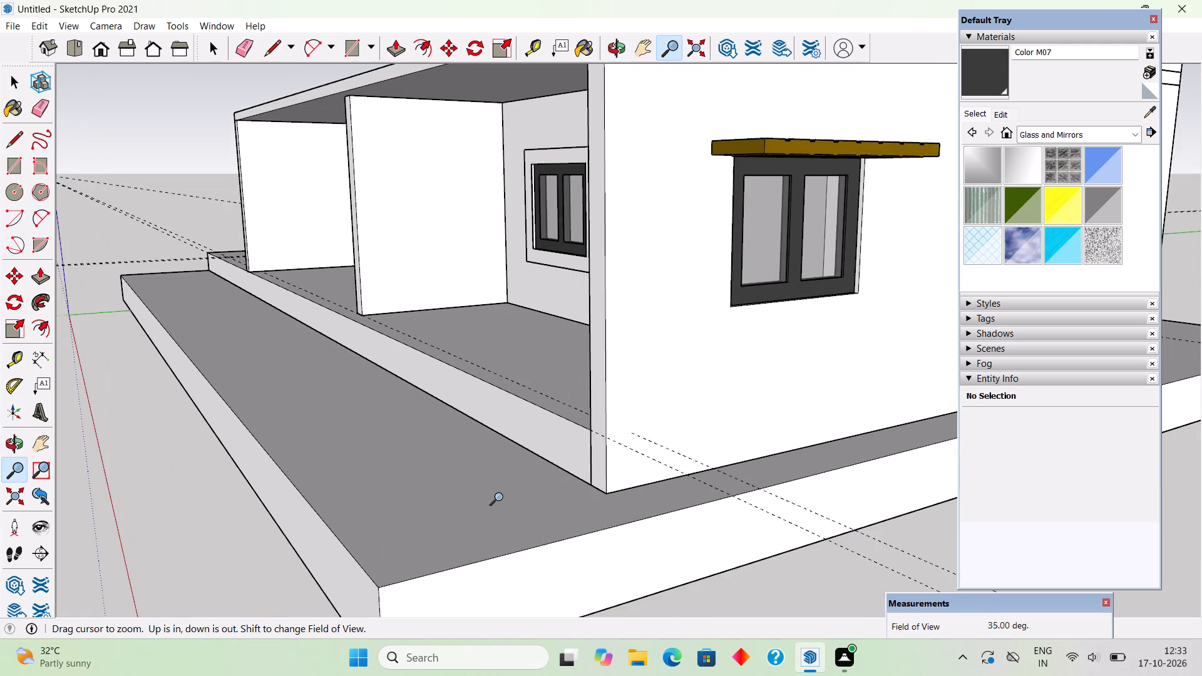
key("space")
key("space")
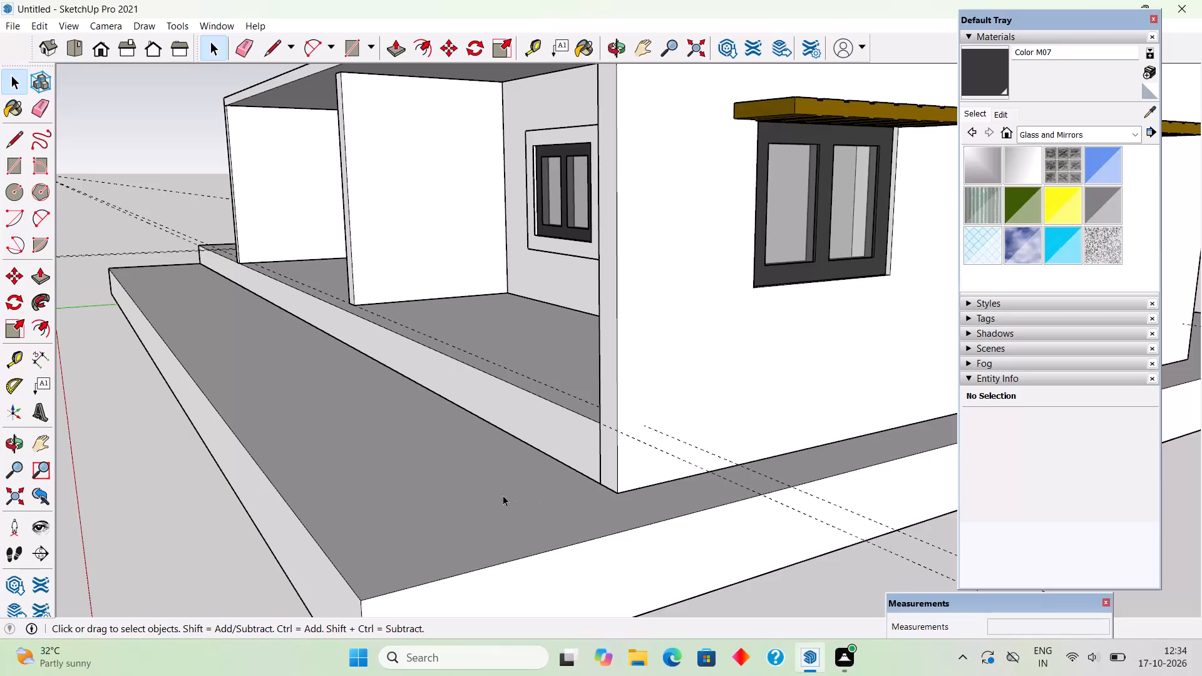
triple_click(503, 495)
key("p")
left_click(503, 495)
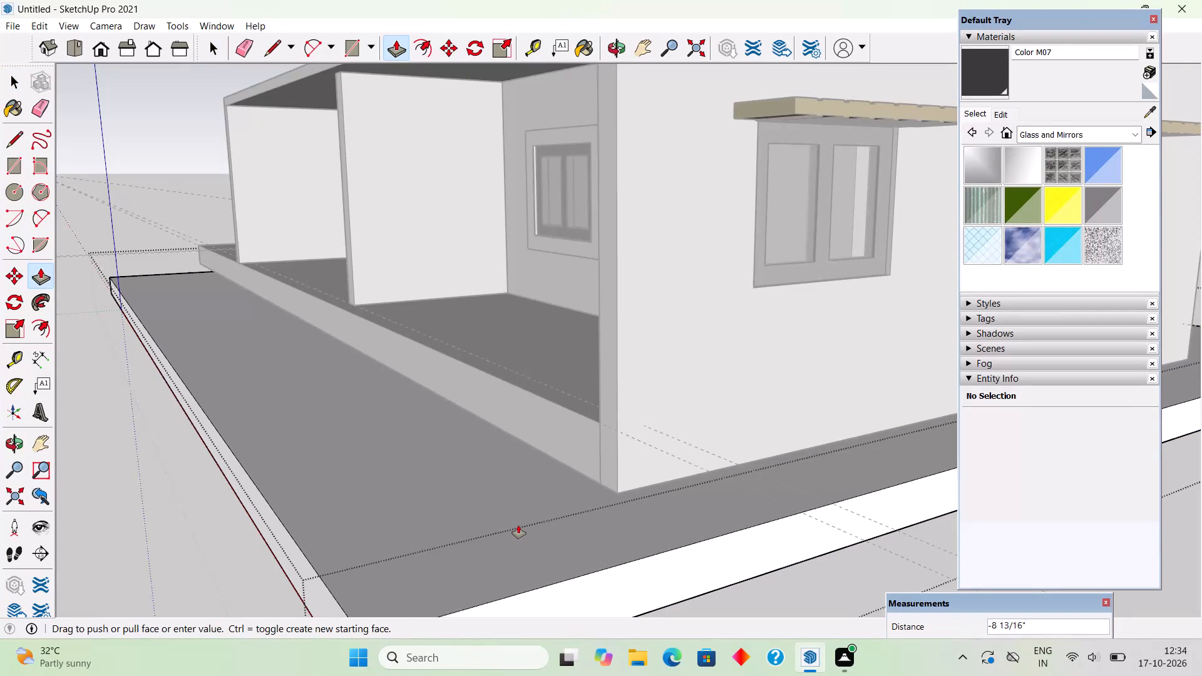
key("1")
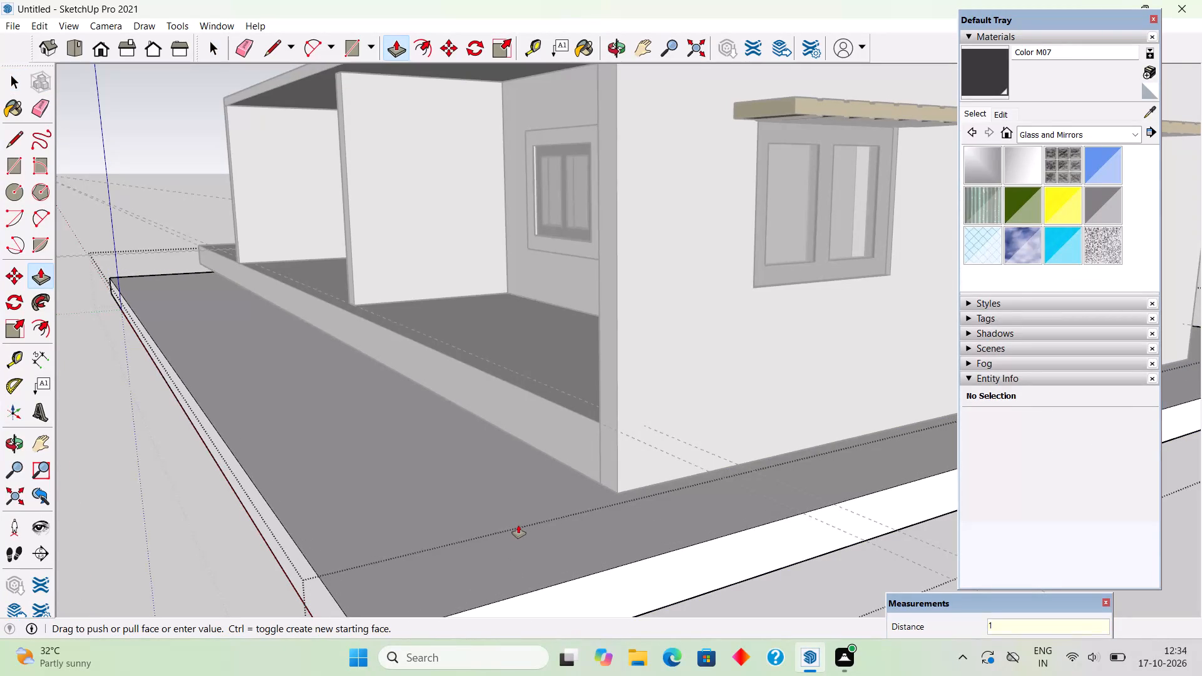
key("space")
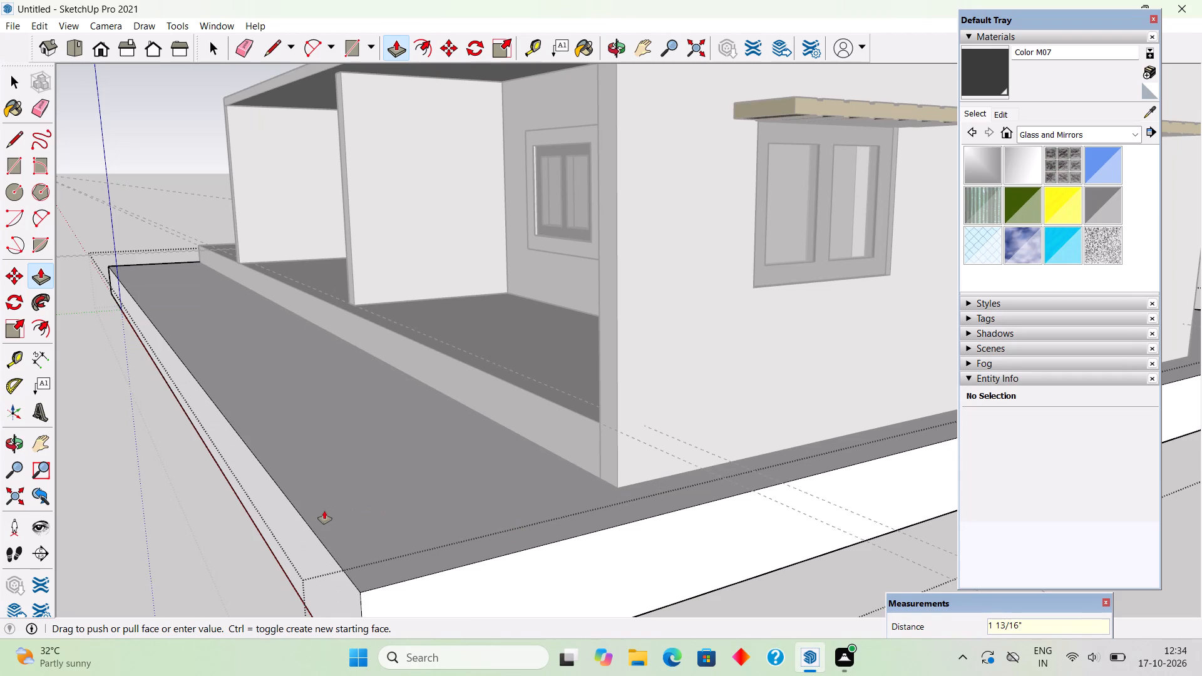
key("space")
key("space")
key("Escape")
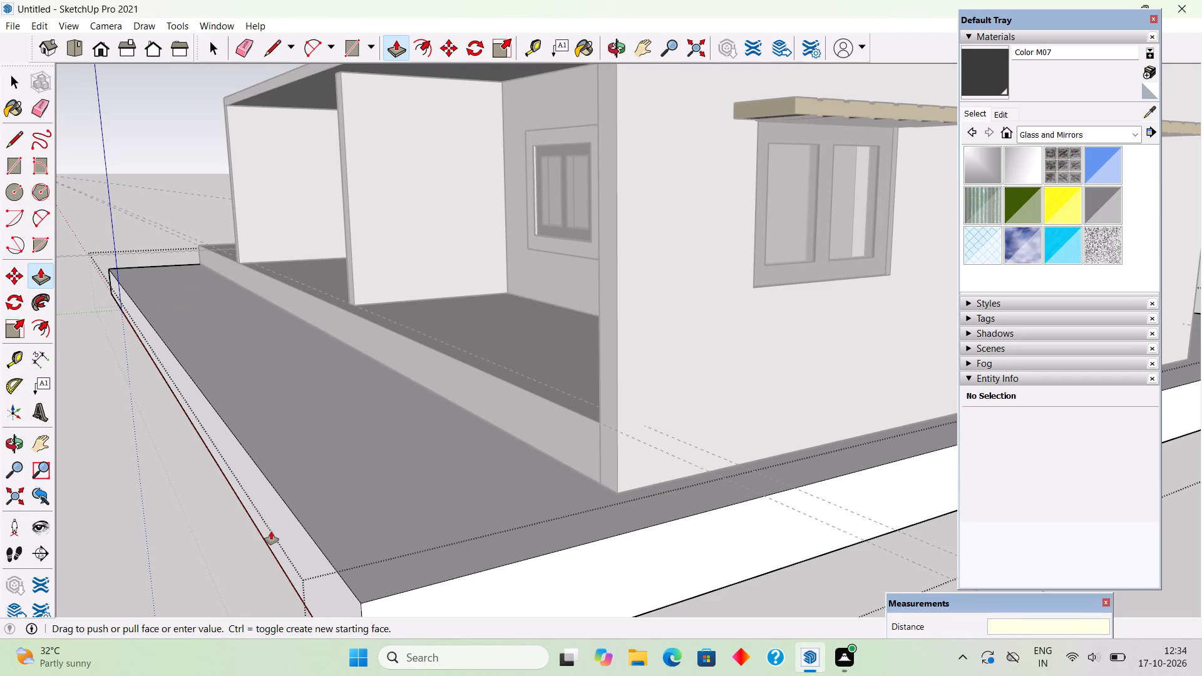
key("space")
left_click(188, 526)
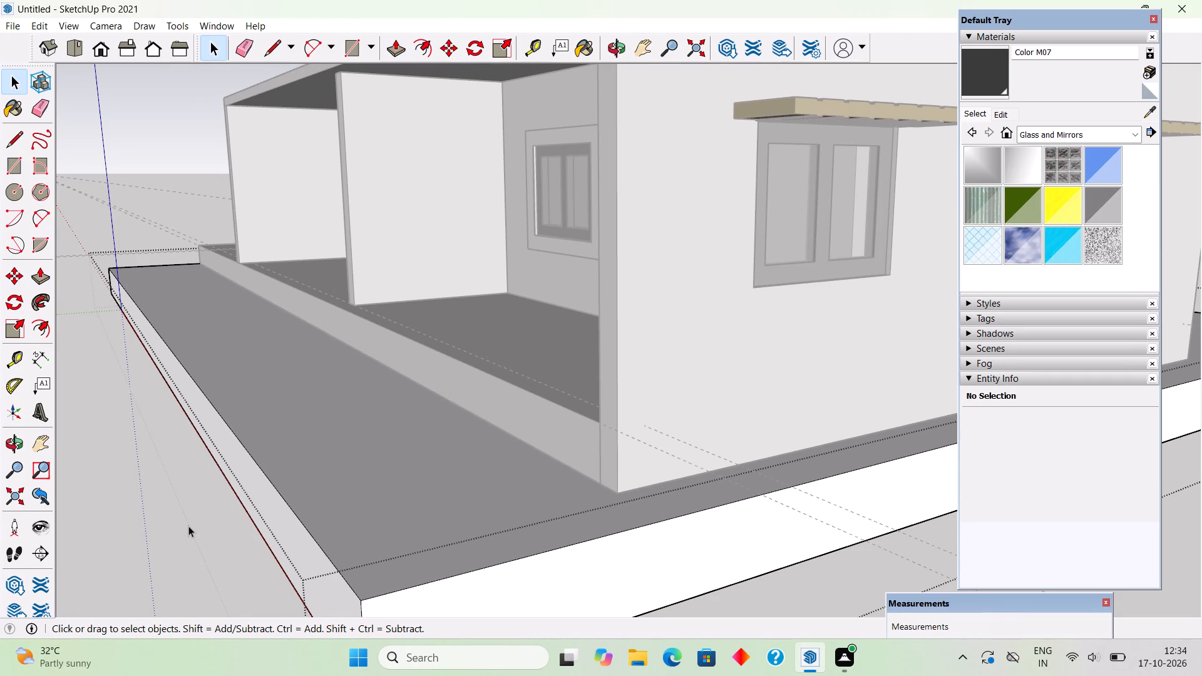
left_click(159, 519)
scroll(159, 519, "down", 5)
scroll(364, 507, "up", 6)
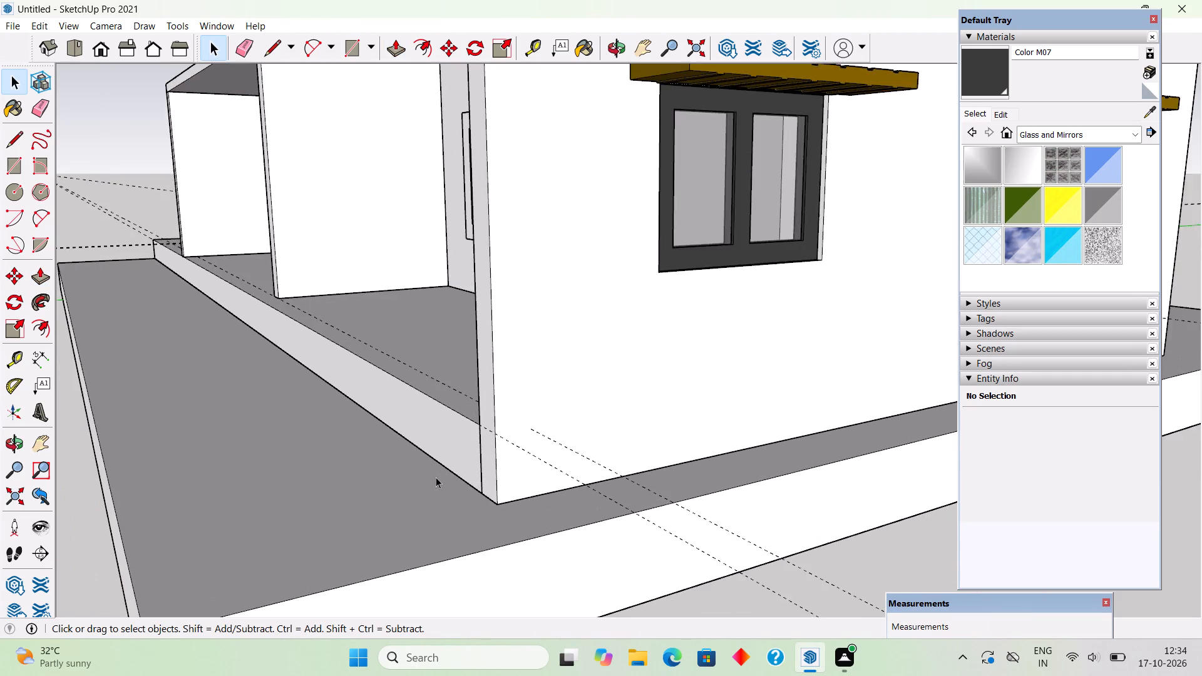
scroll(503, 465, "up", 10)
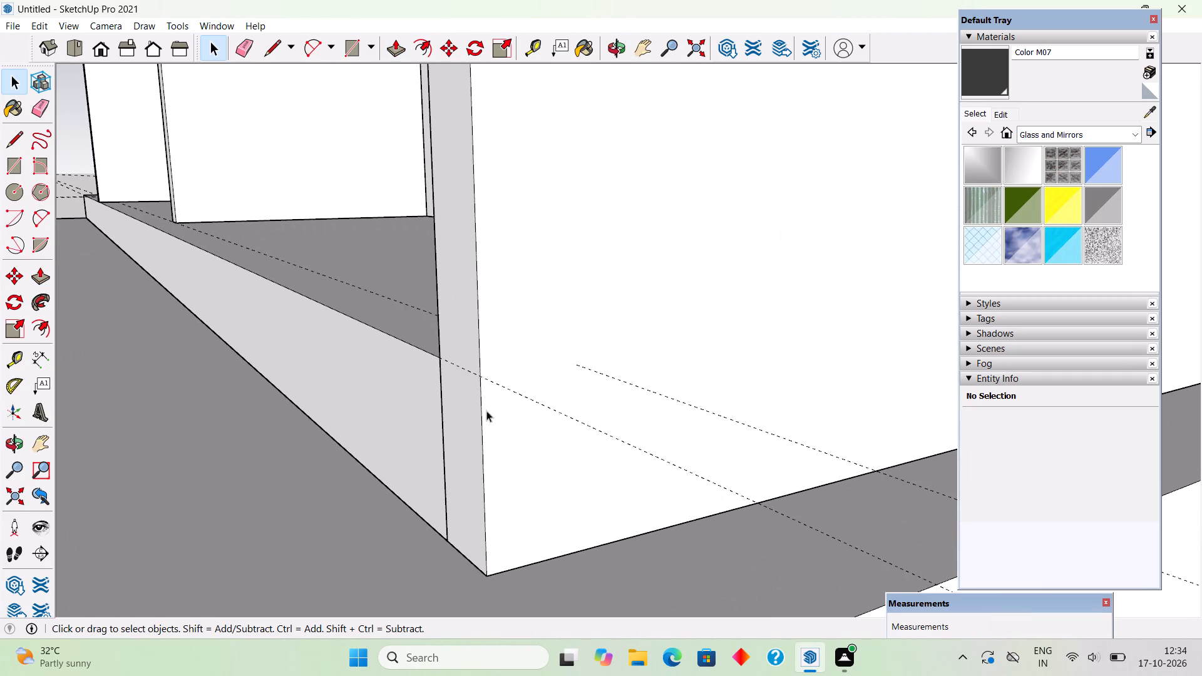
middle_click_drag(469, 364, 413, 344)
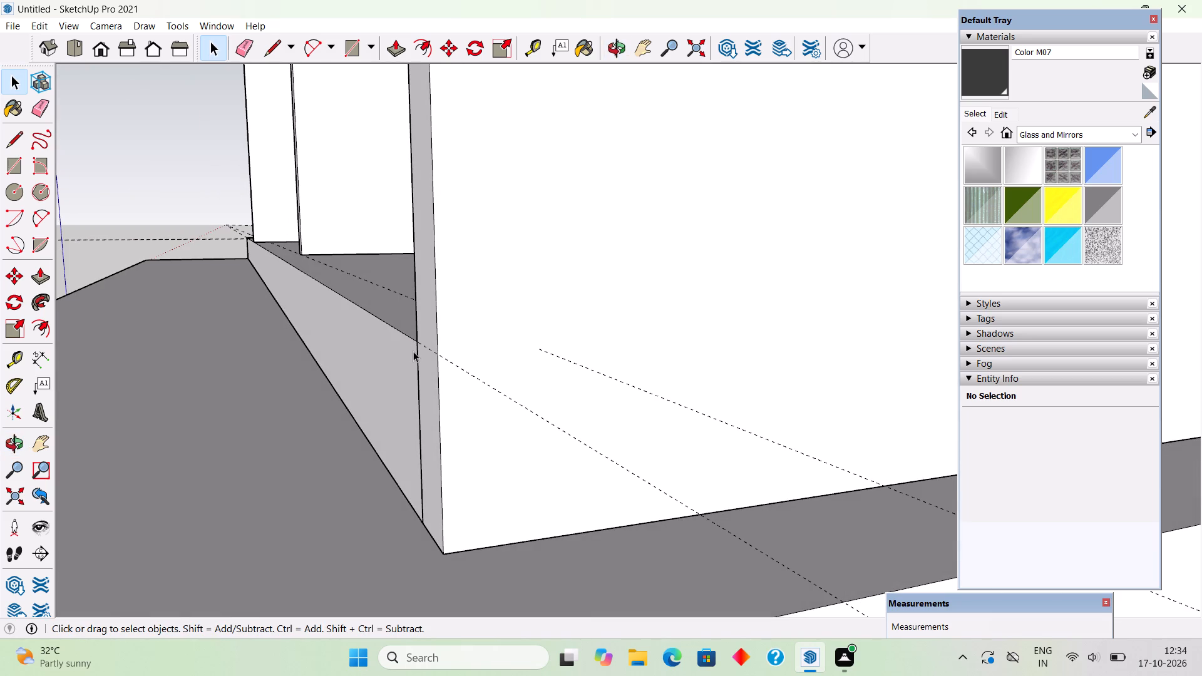
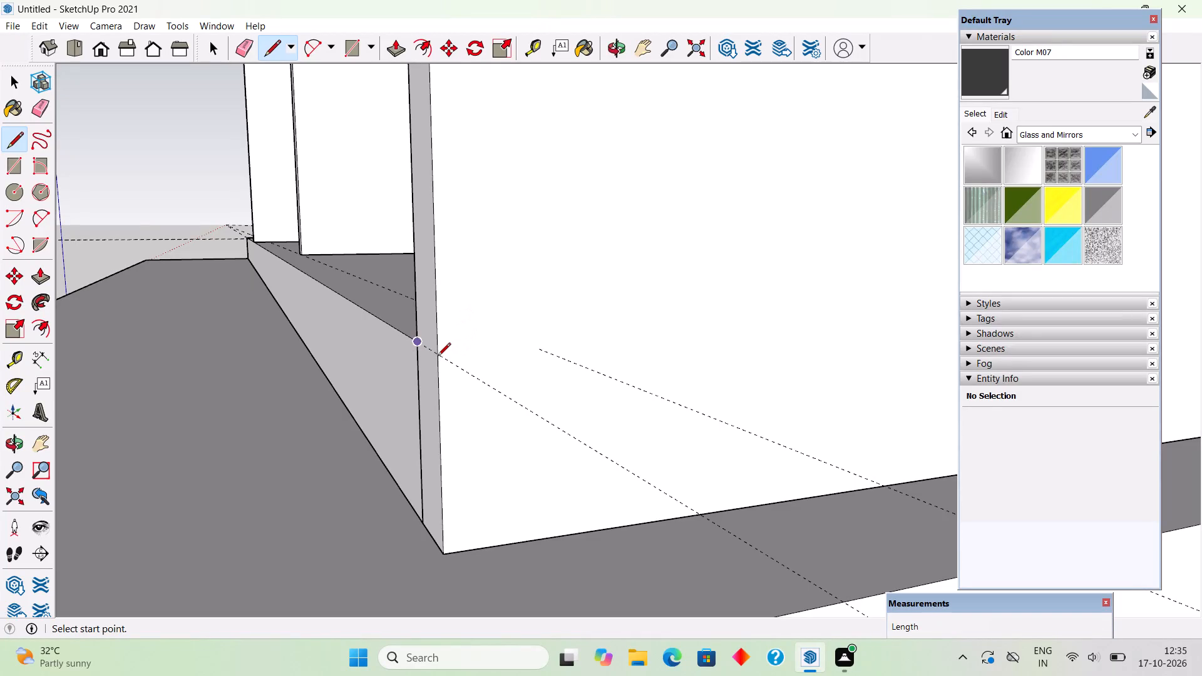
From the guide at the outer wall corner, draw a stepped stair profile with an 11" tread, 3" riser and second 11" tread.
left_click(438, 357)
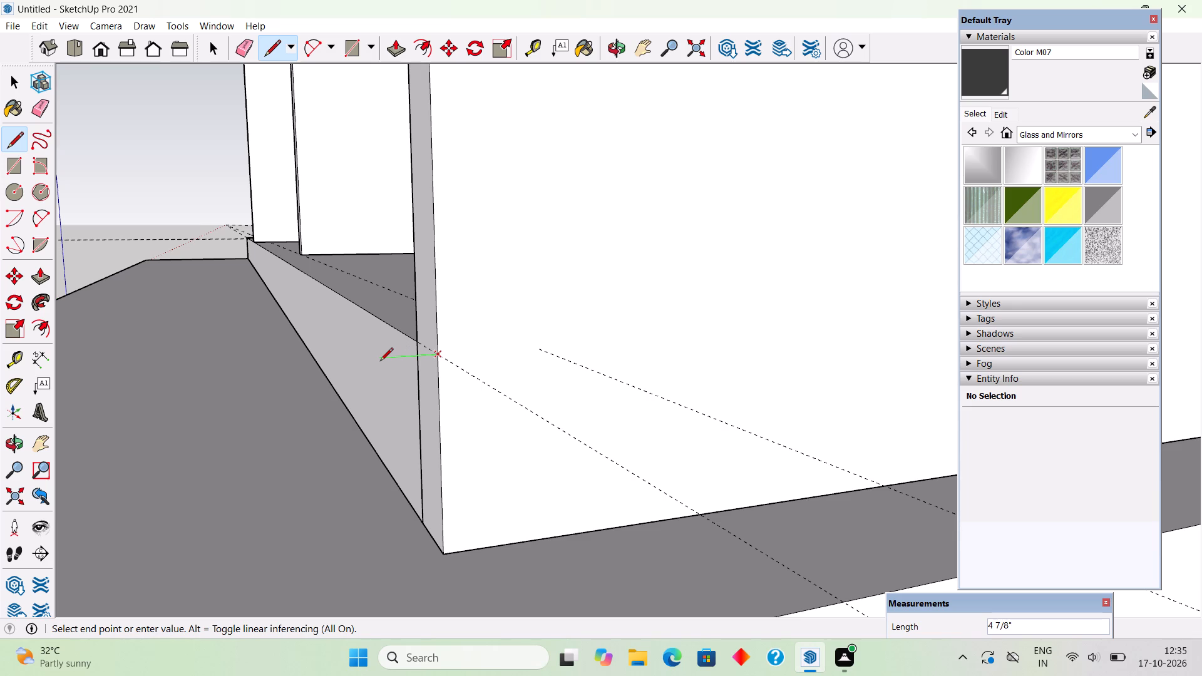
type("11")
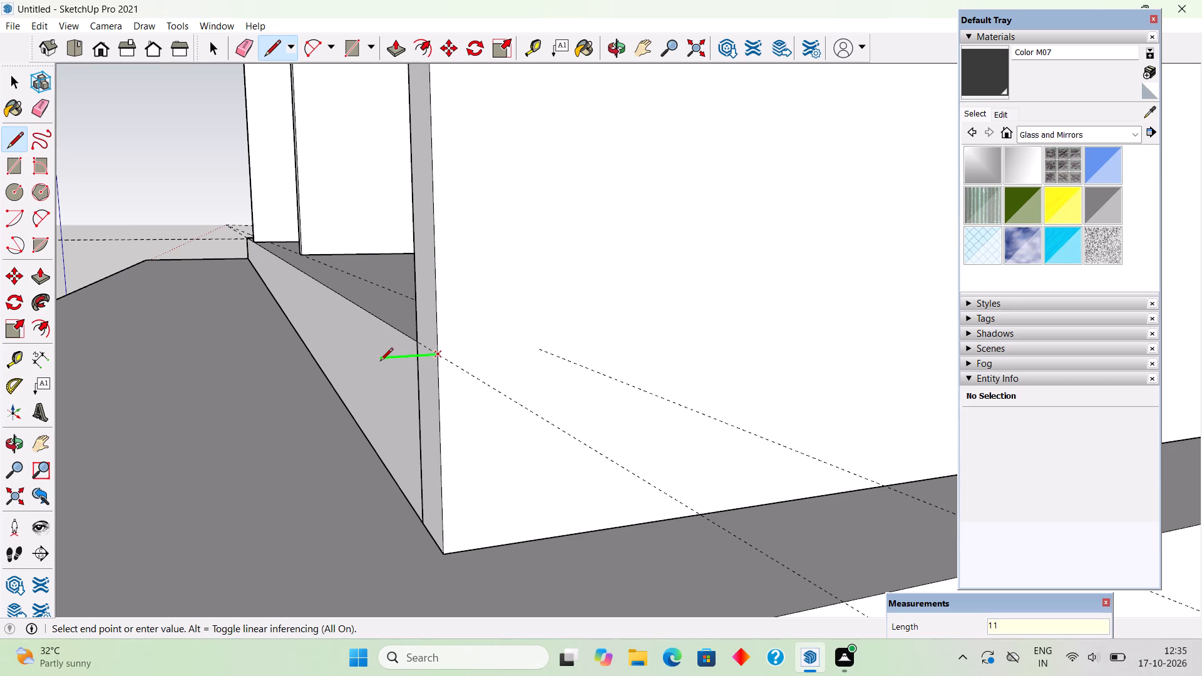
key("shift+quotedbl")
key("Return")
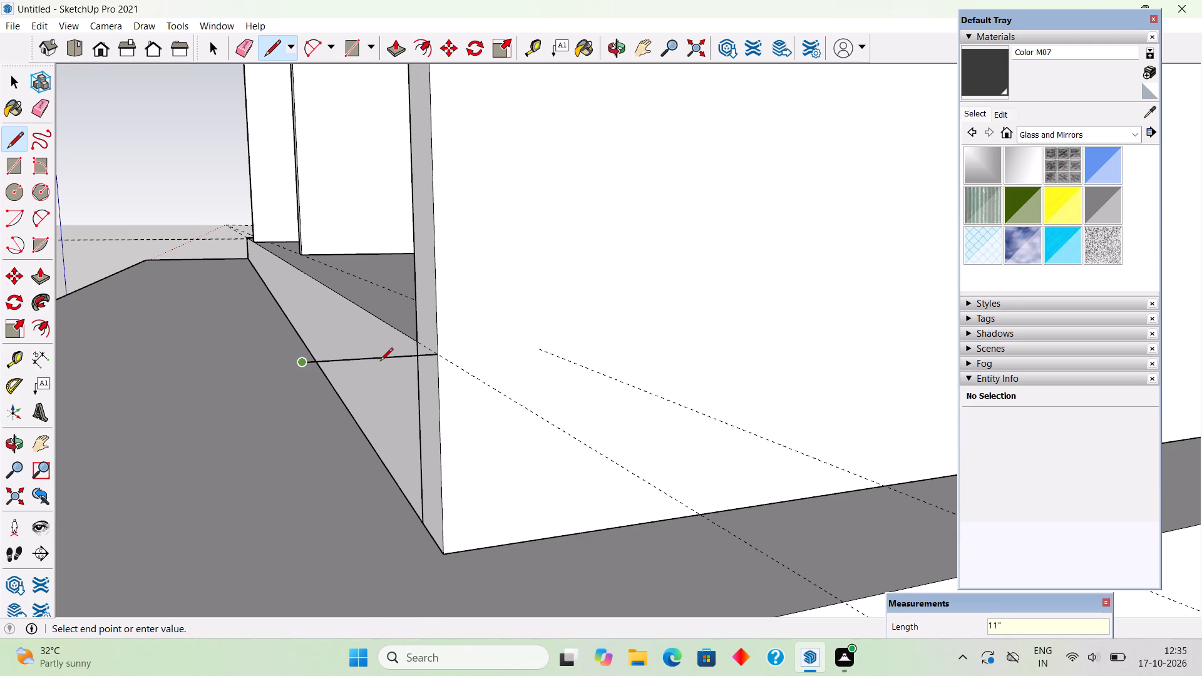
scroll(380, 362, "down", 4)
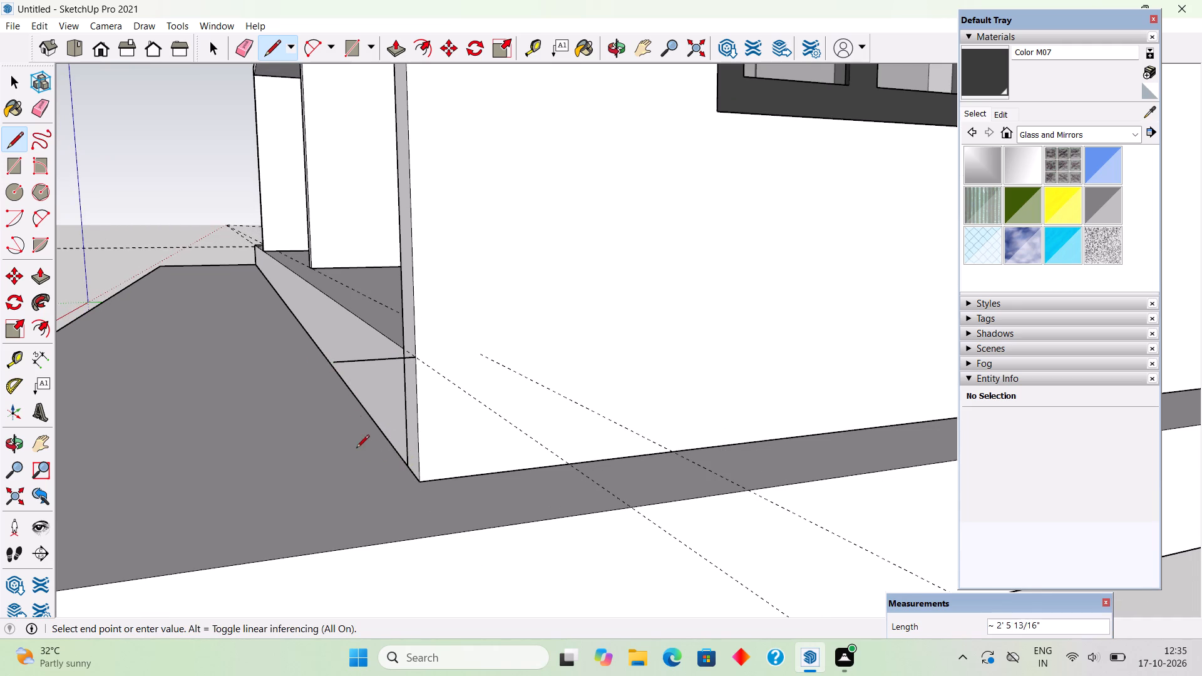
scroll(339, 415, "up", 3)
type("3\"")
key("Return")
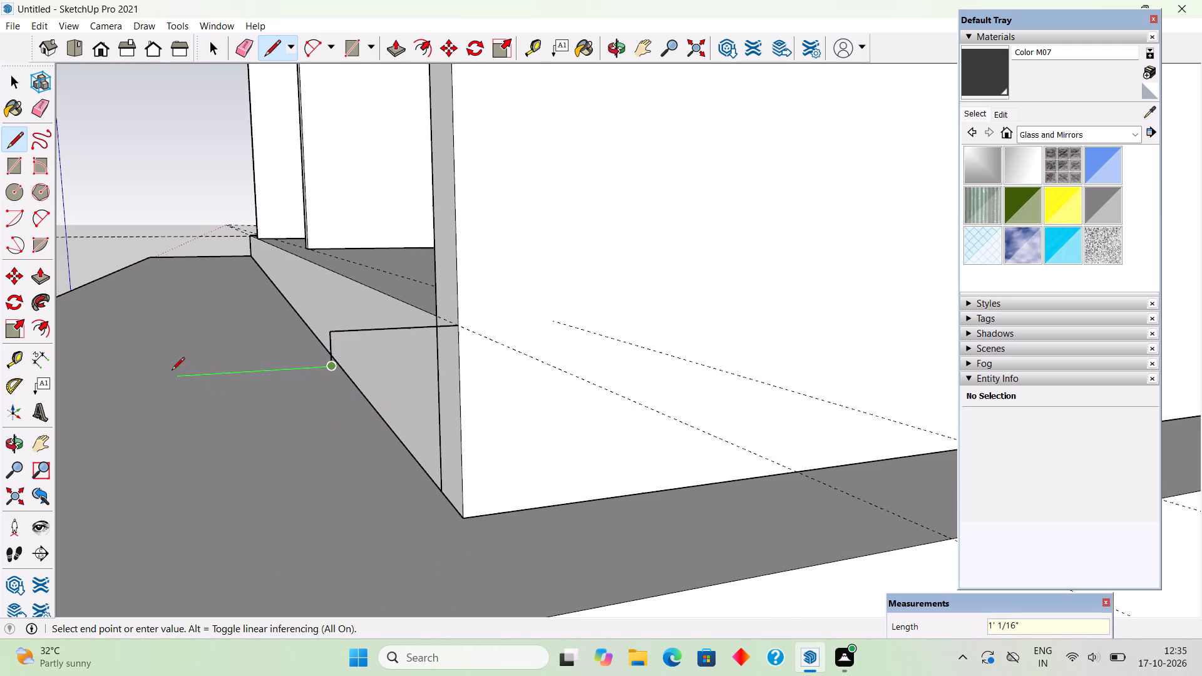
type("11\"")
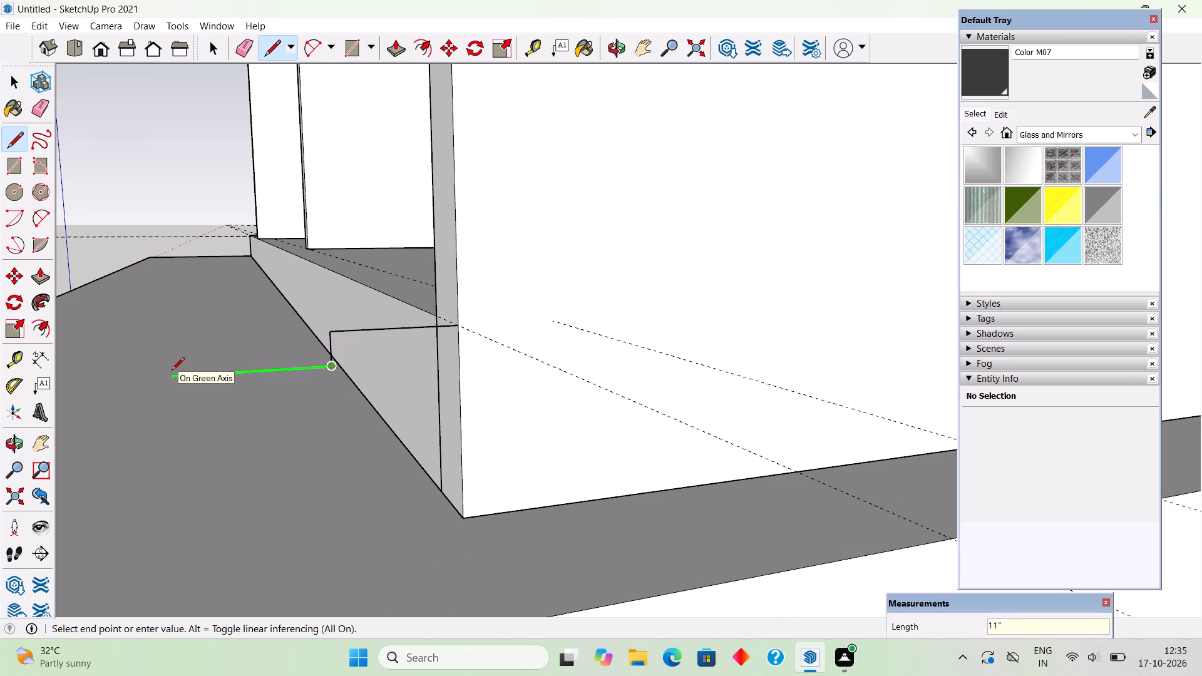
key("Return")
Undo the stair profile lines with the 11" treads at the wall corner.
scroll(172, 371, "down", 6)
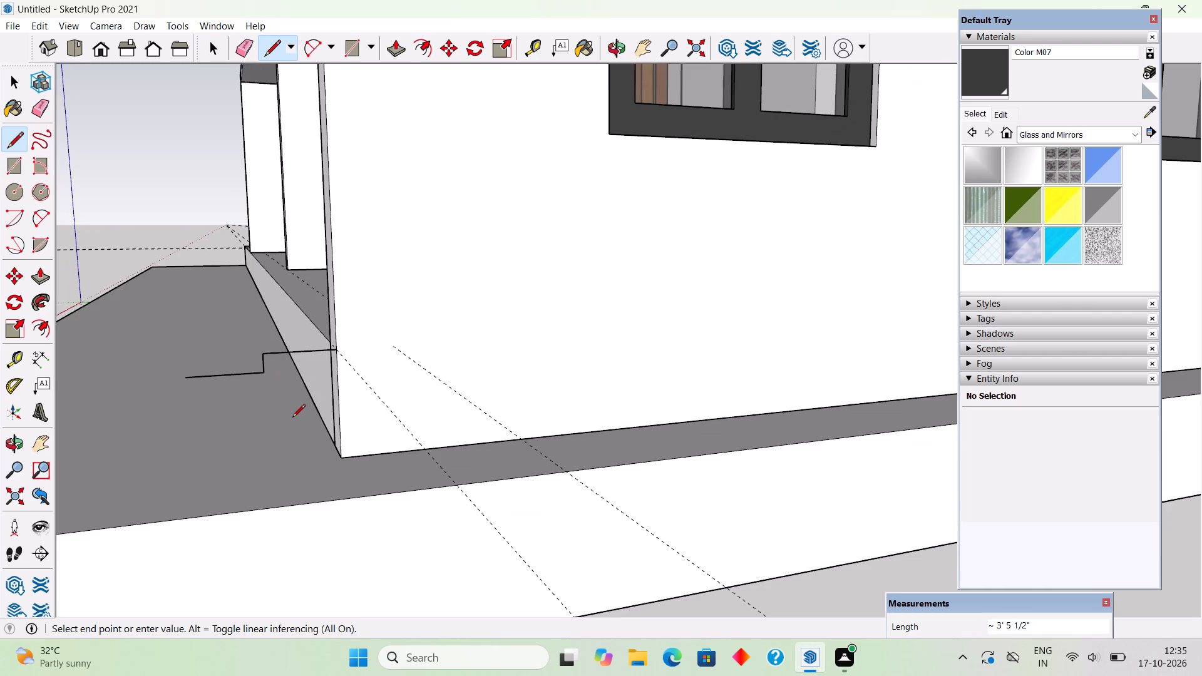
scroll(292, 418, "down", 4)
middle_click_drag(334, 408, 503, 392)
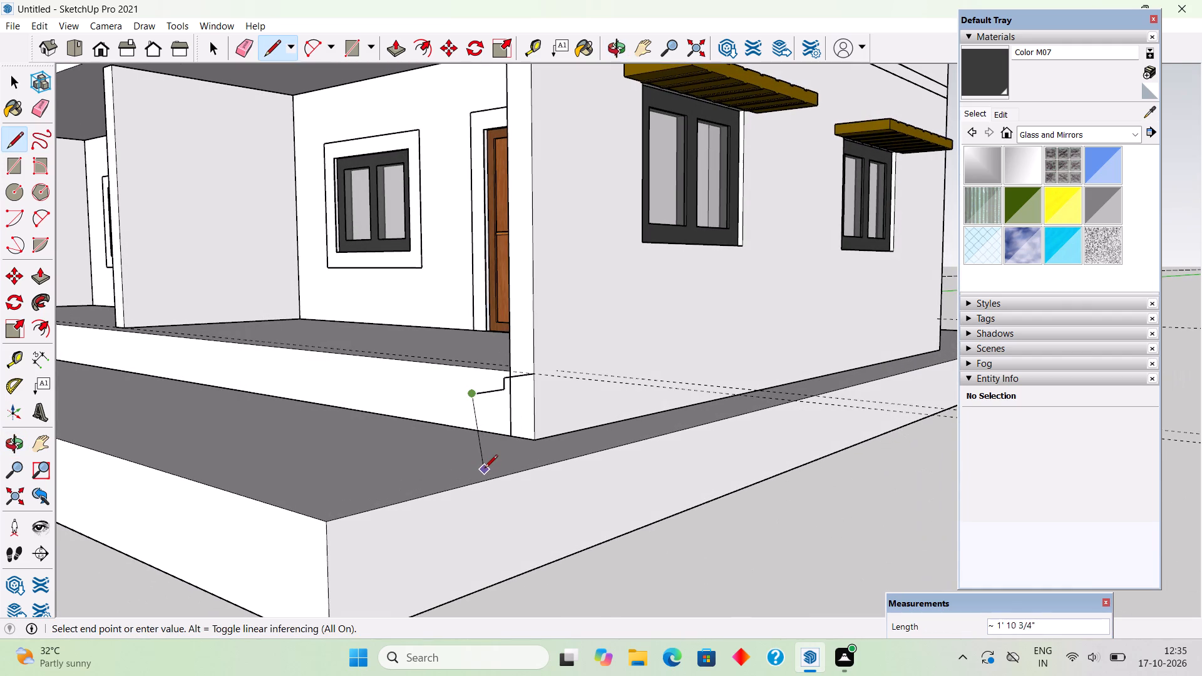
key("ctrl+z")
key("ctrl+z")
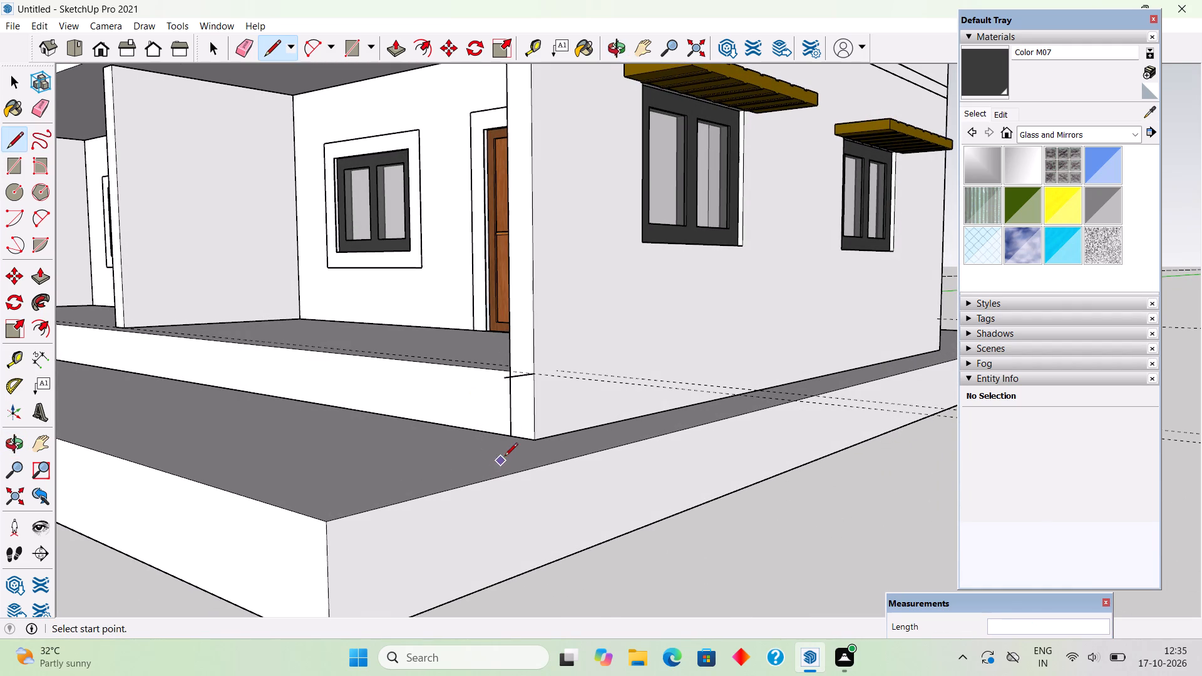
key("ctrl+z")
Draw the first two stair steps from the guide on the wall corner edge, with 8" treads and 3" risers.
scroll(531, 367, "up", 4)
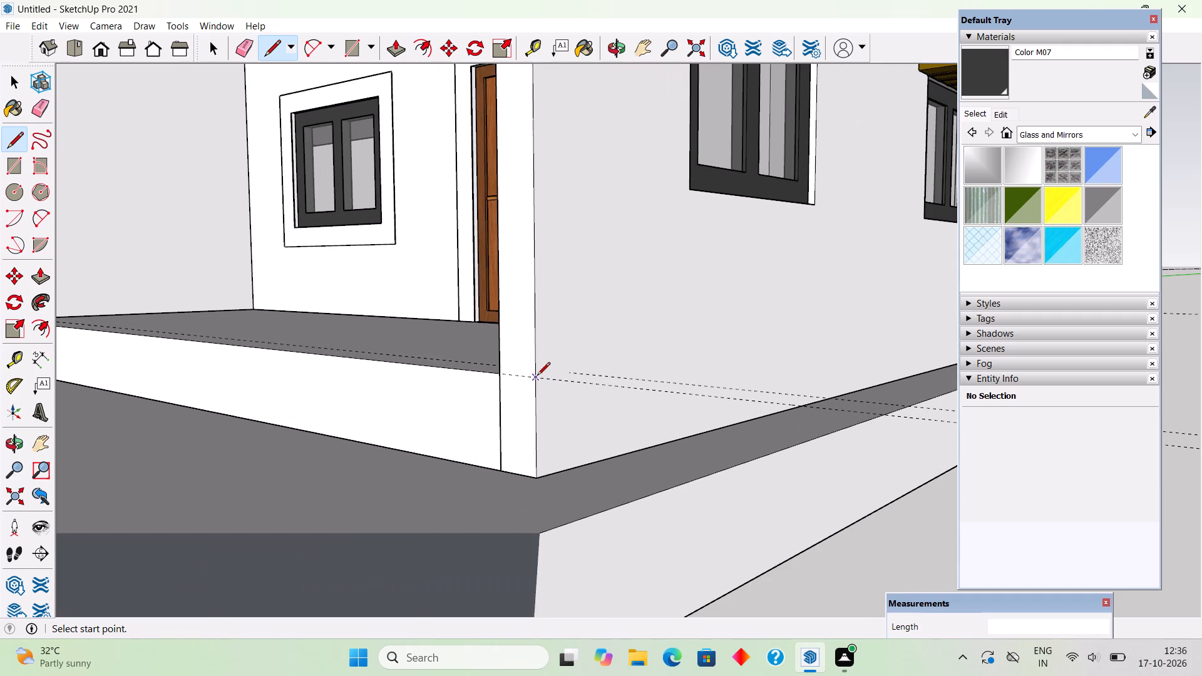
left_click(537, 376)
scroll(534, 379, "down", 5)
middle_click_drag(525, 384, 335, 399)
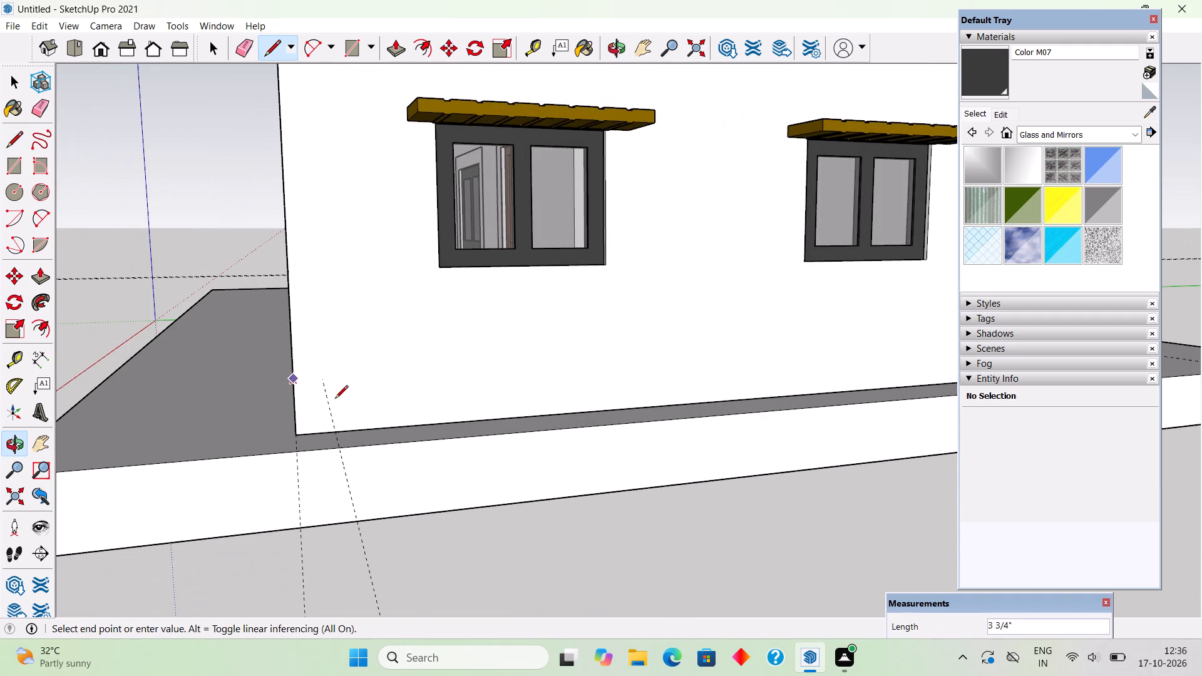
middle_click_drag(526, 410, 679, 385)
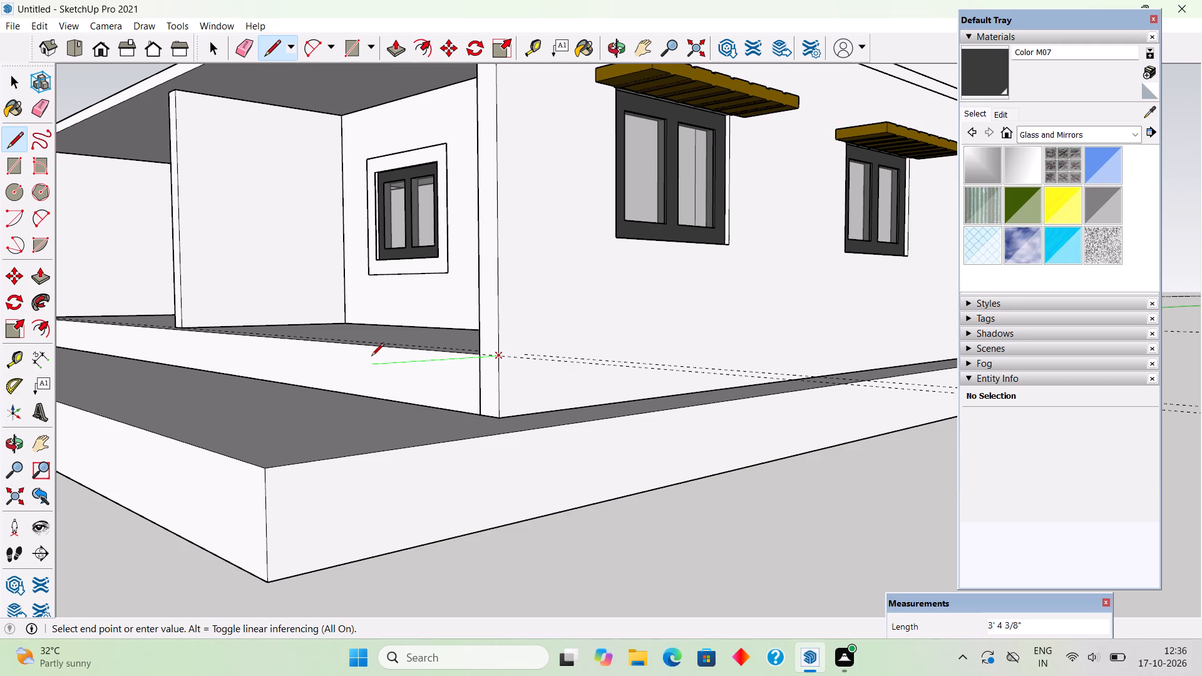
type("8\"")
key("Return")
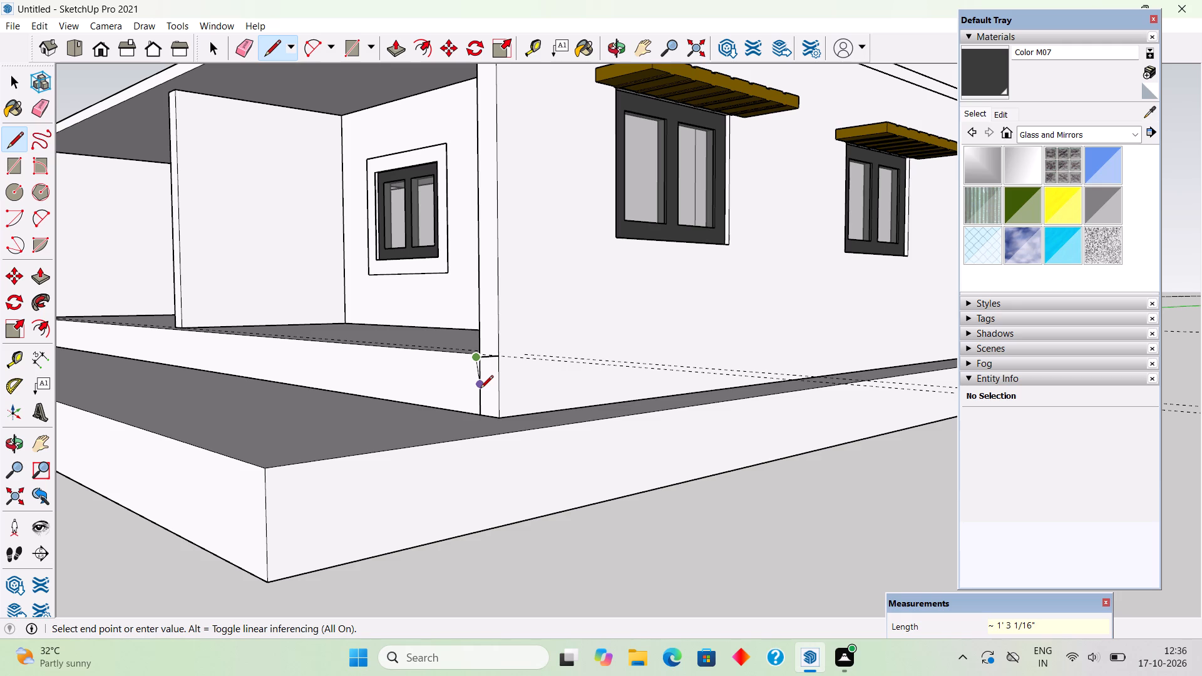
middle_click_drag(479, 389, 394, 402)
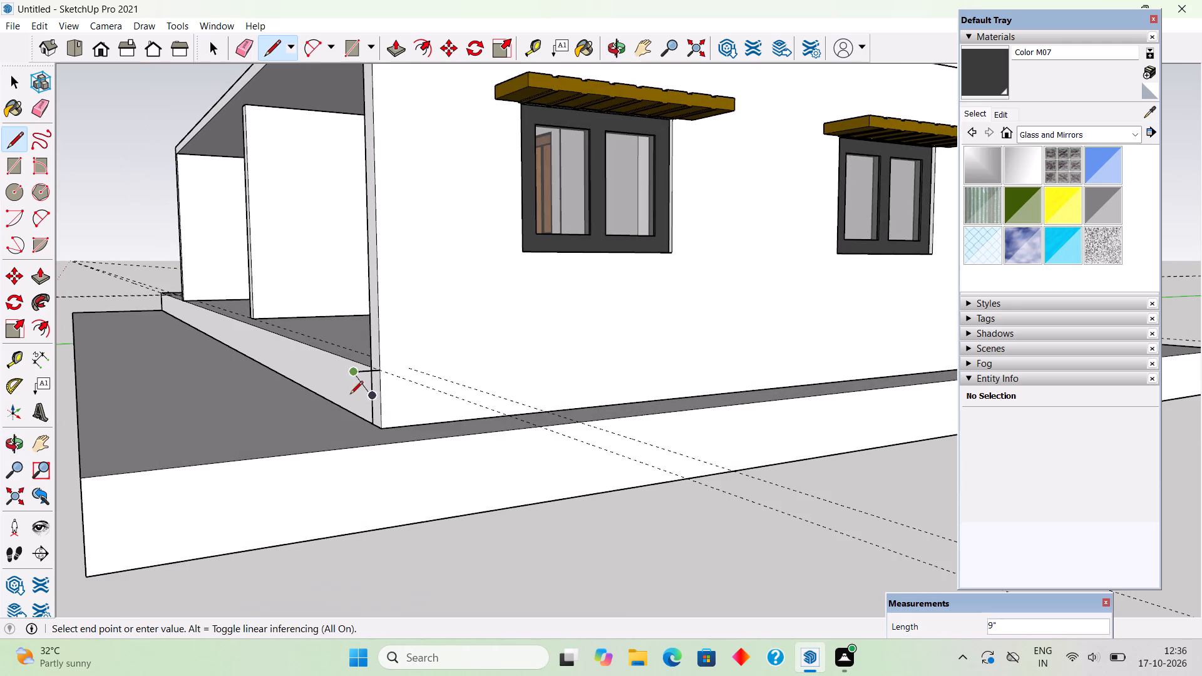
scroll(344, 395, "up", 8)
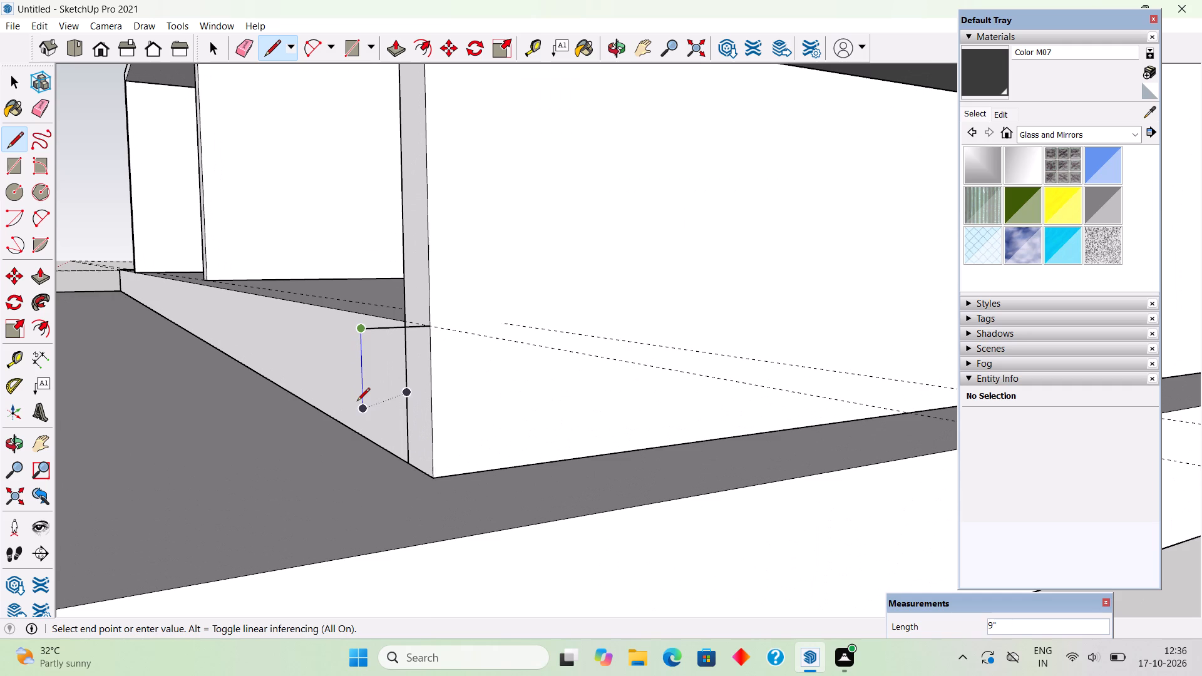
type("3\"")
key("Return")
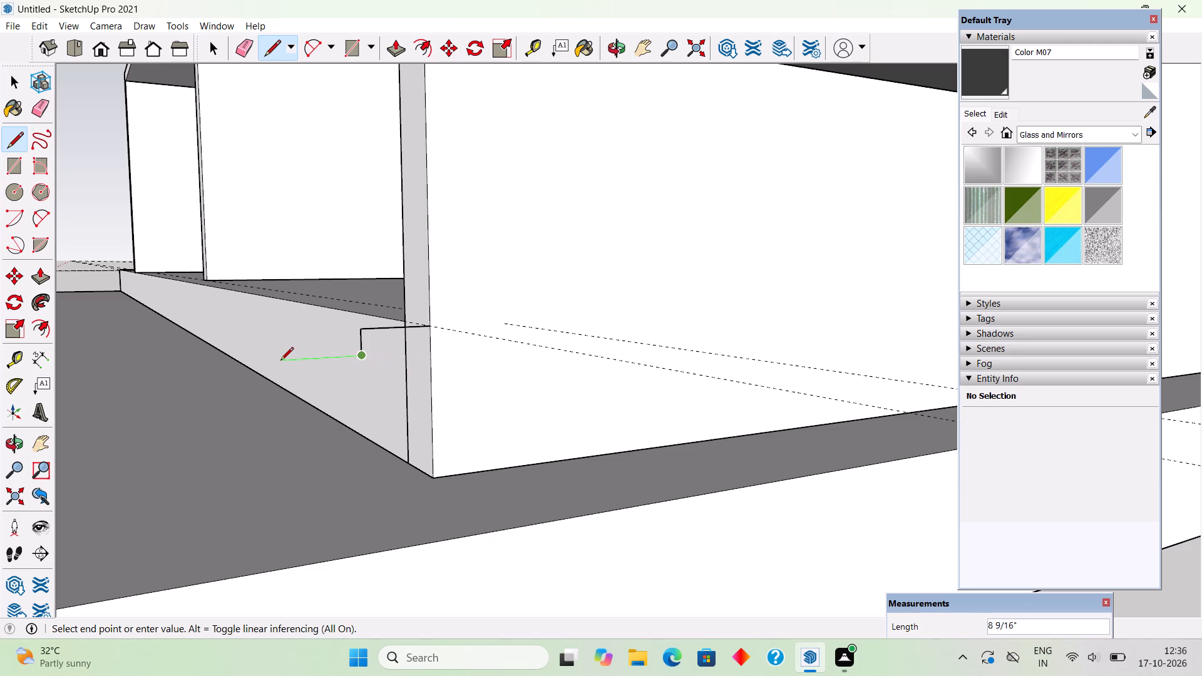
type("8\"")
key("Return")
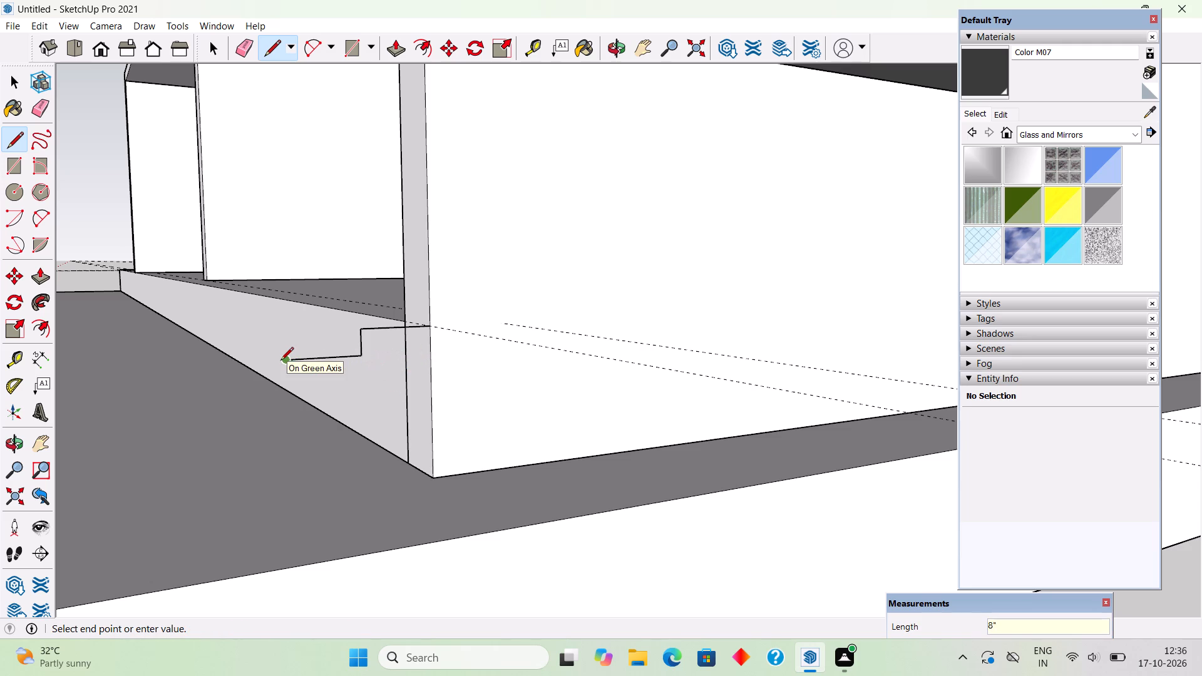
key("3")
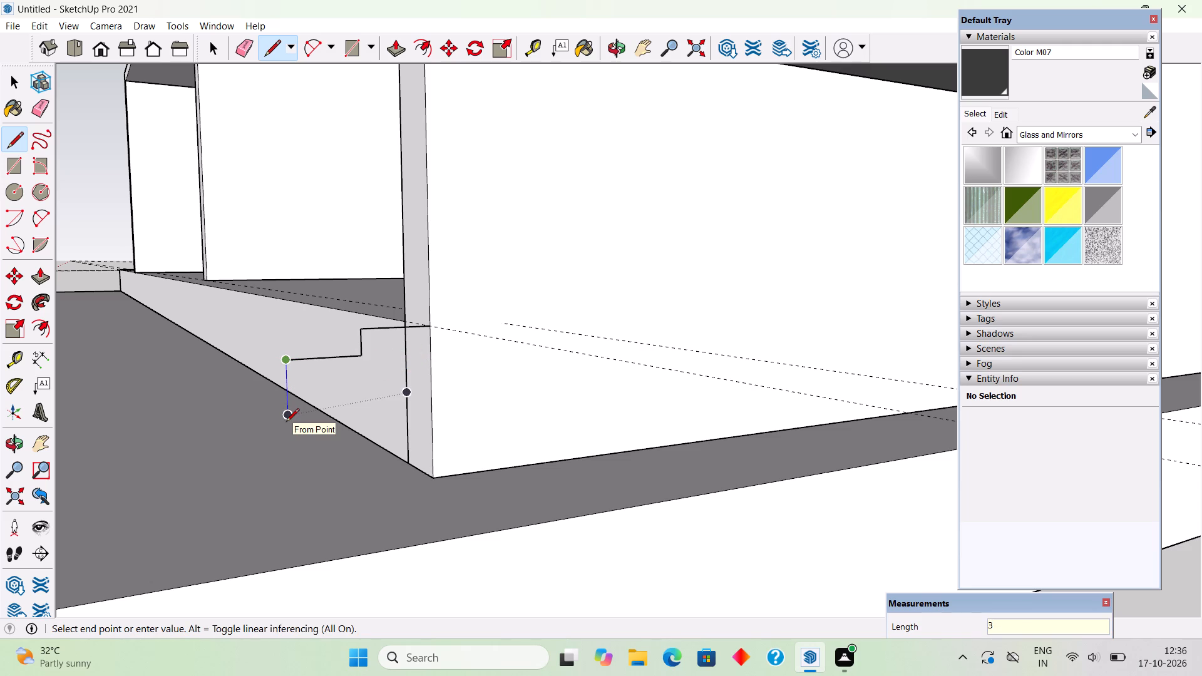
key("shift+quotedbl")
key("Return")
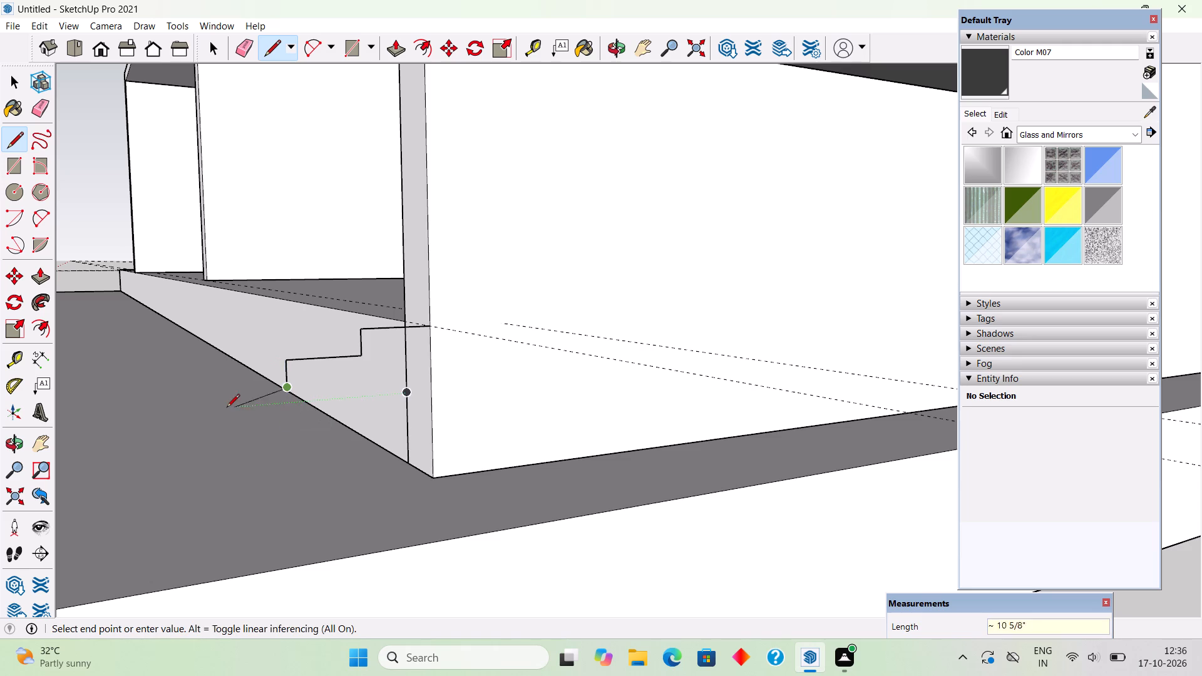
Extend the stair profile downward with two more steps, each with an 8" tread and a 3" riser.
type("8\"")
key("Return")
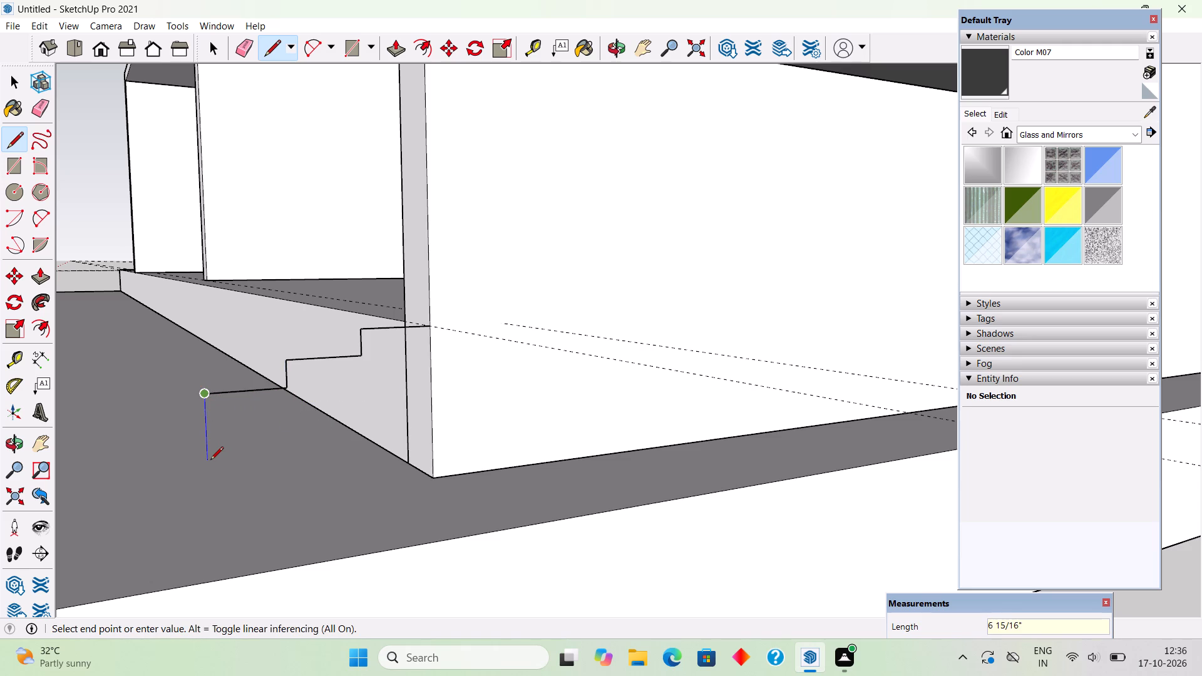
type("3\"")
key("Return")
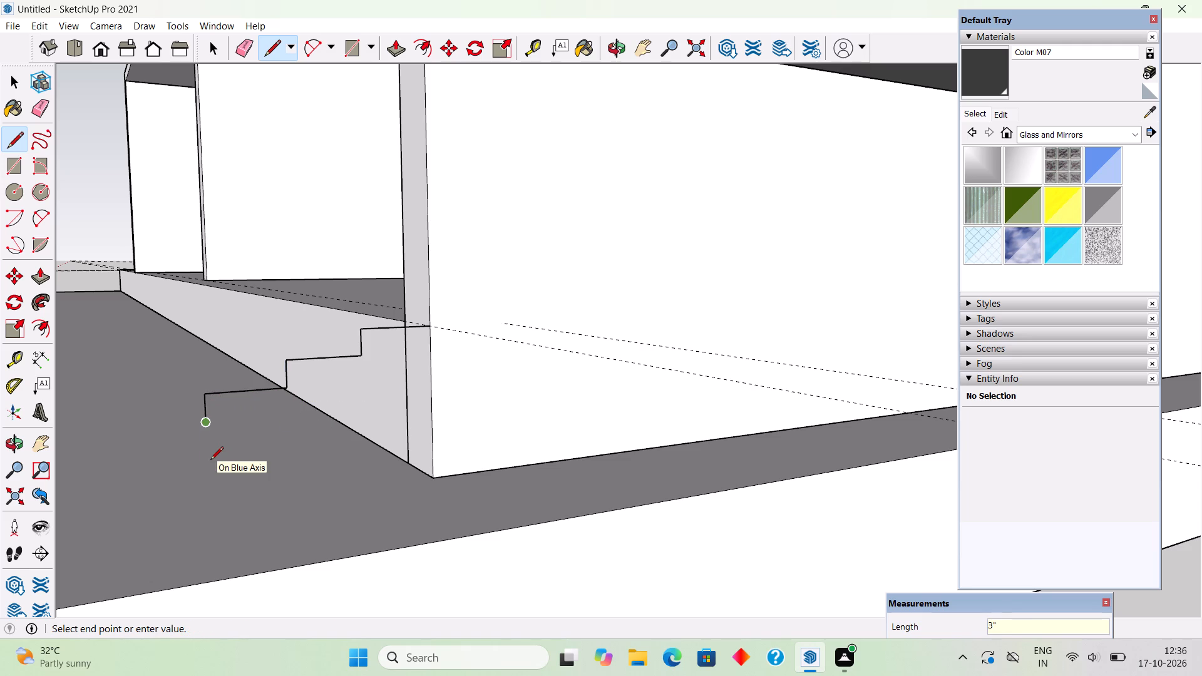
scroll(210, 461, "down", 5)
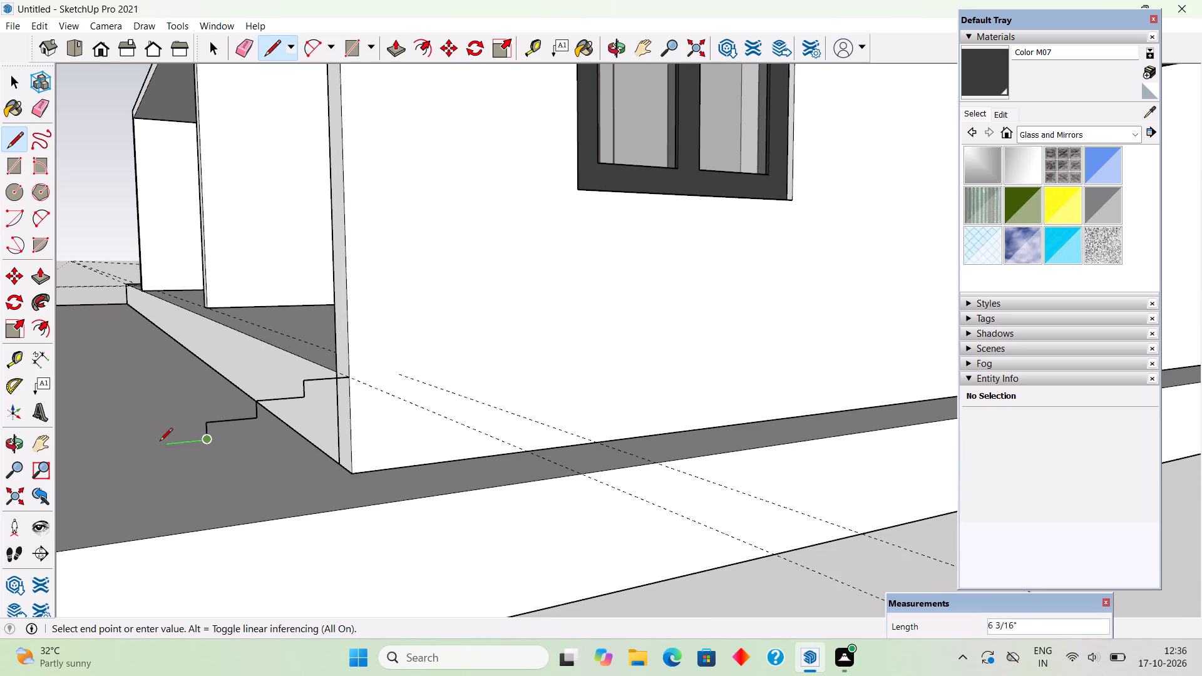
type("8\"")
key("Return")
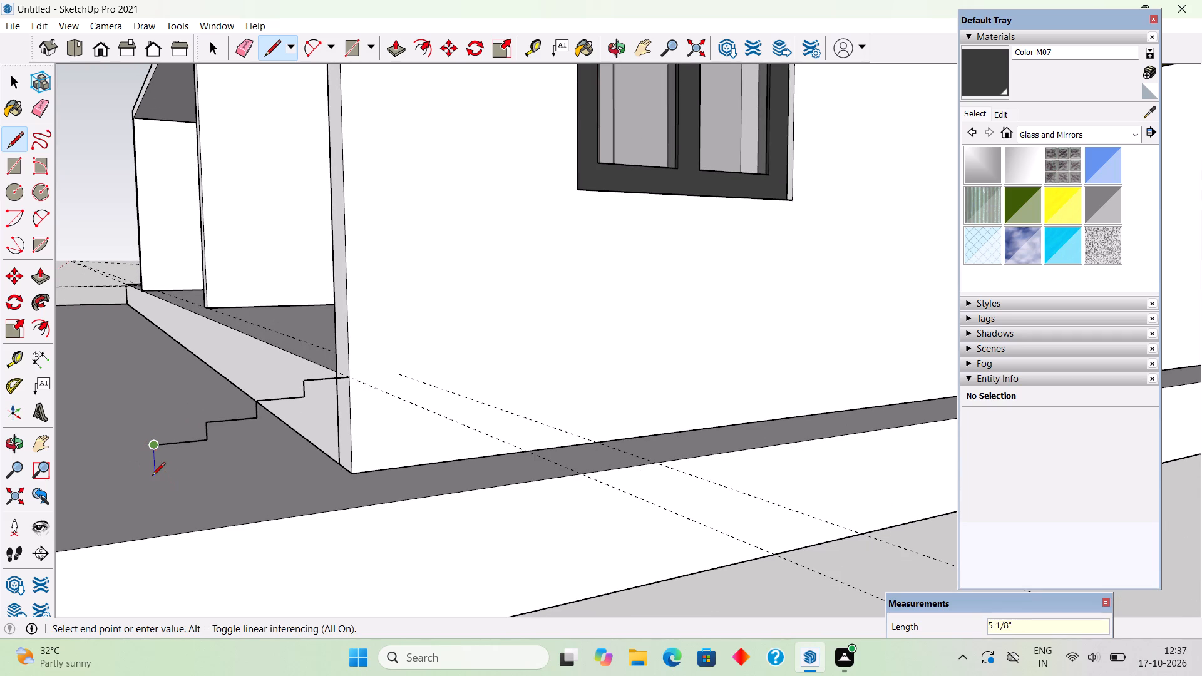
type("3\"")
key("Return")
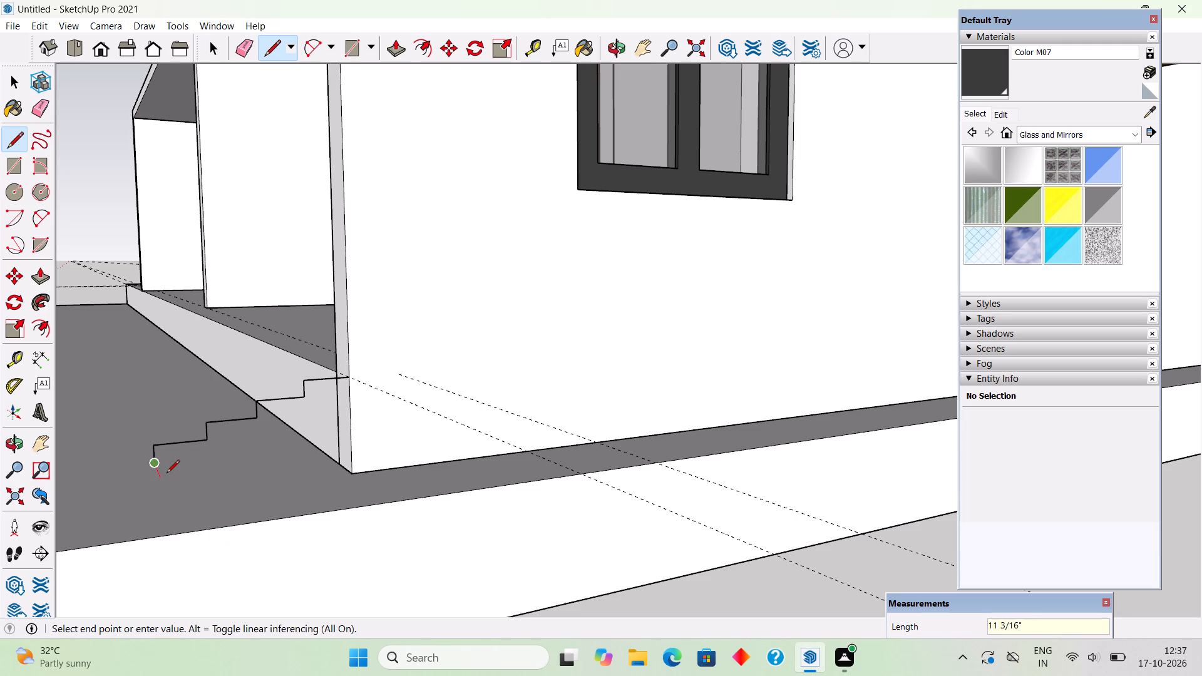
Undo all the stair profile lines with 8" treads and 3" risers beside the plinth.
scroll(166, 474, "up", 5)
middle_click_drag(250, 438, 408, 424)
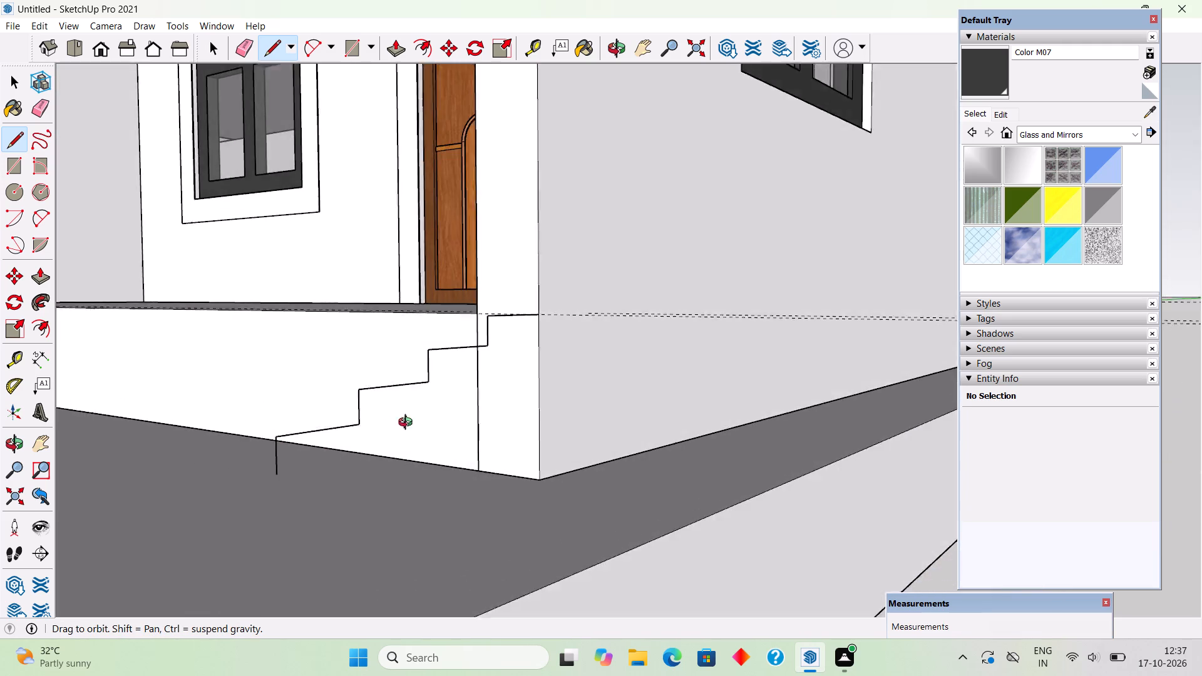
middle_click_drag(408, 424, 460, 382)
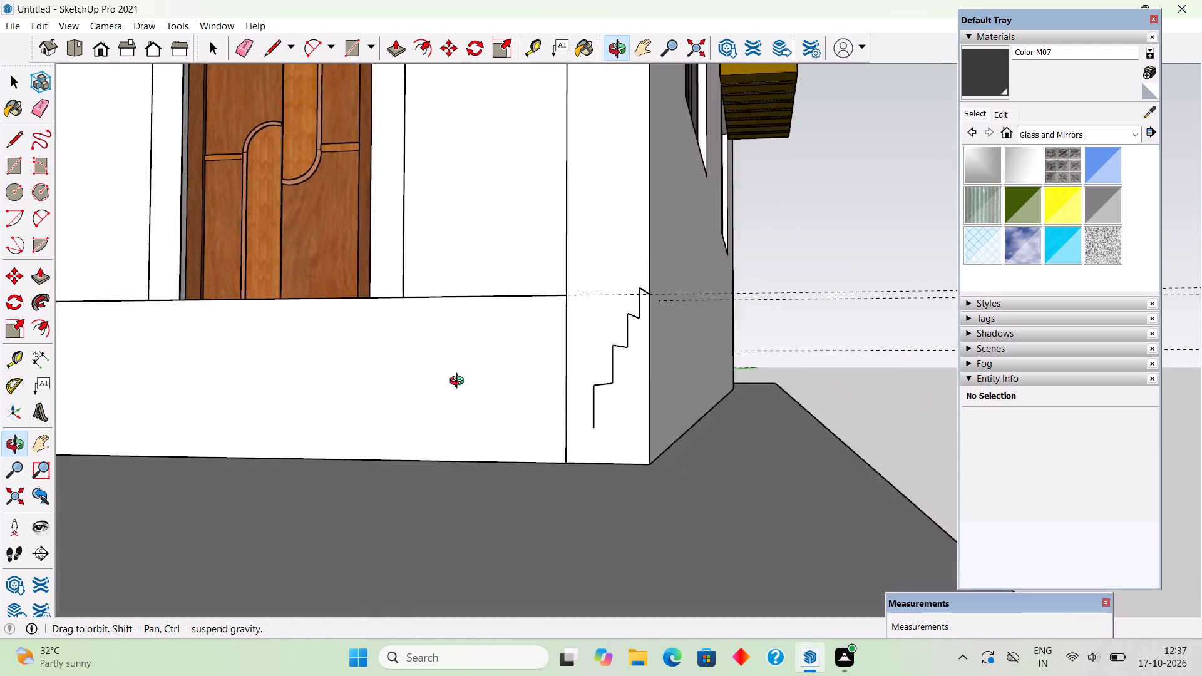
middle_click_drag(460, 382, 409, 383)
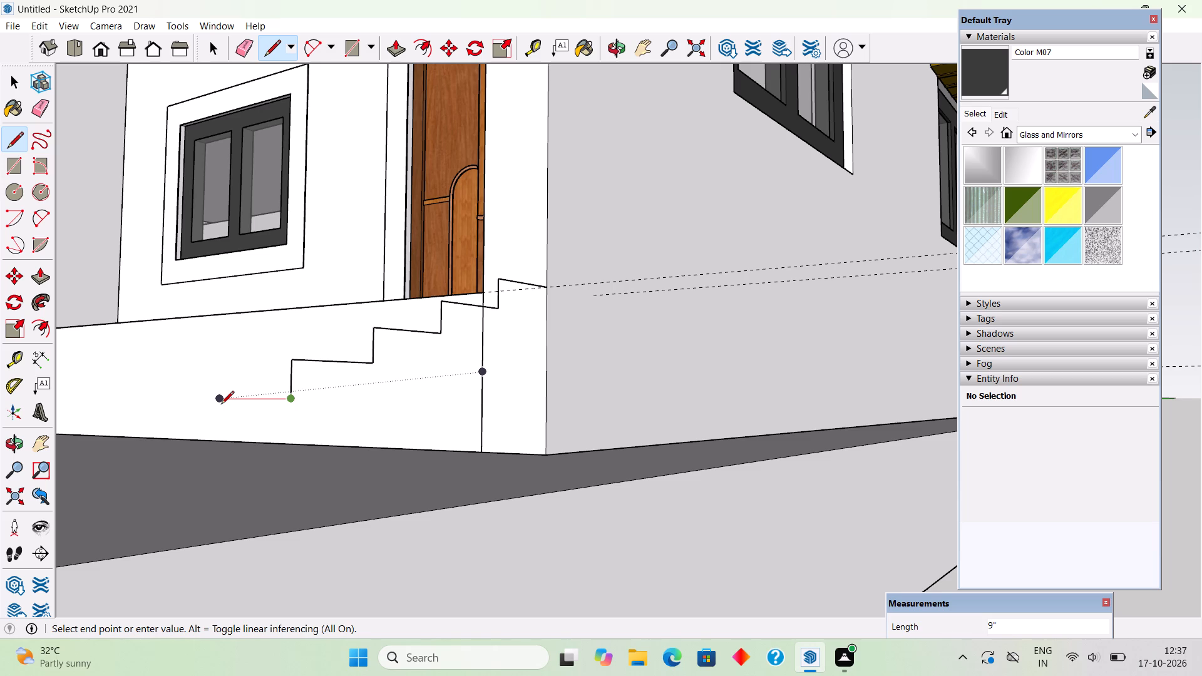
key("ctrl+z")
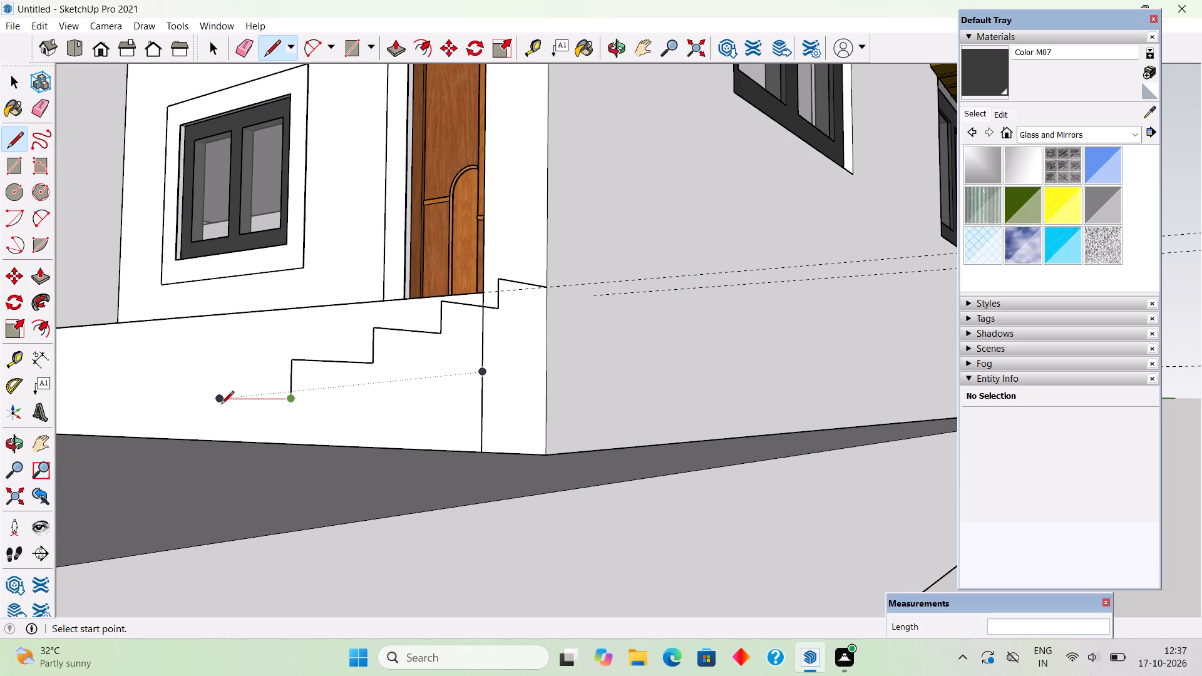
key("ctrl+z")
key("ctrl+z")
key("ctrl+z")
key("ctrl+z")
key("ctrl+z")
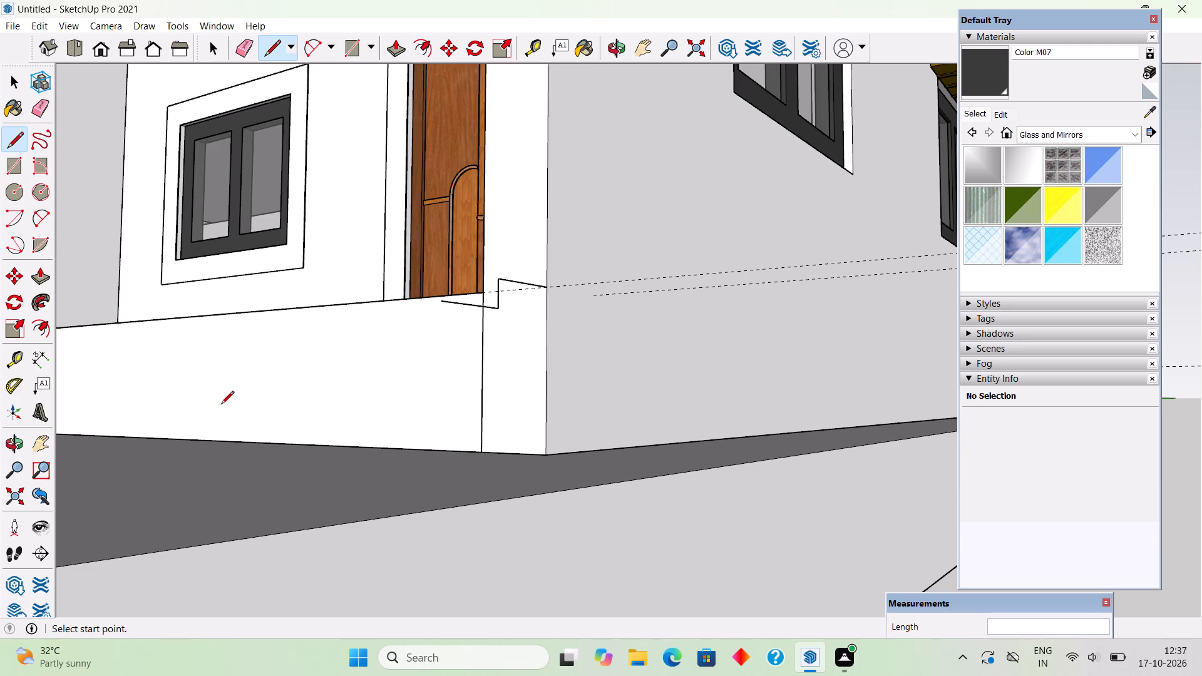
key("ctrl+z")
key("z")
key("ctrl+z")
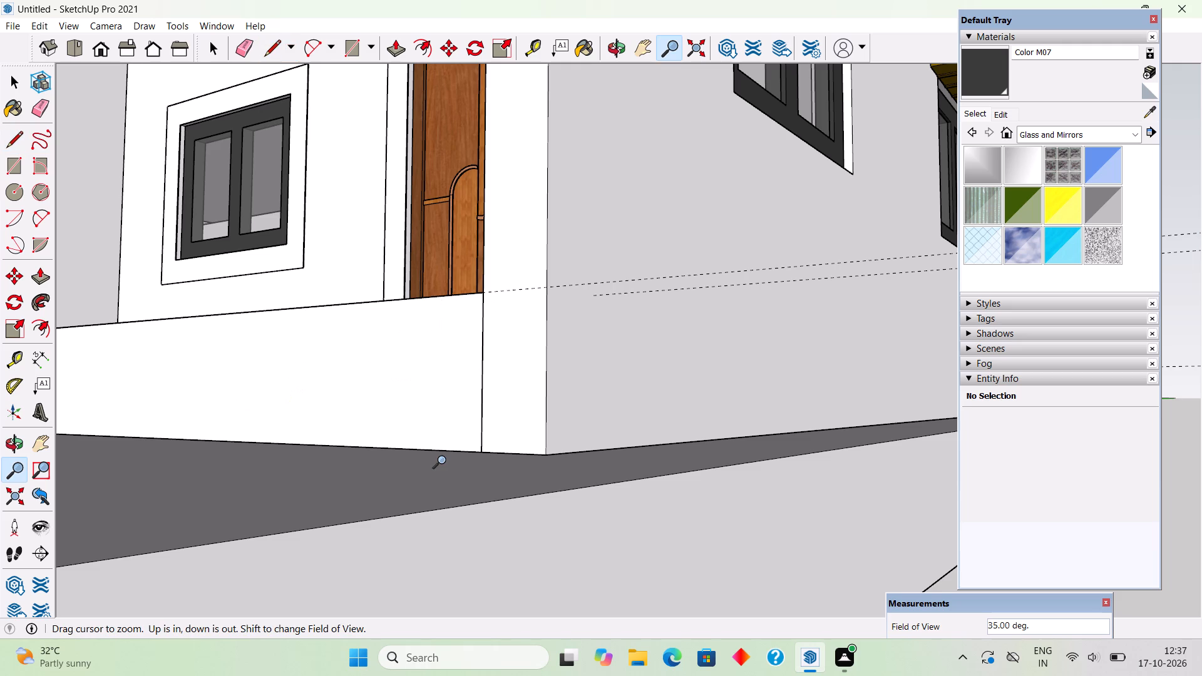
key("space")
Measure the height of the porch plinth from its top edge to its base near the wall corner.
type("t")
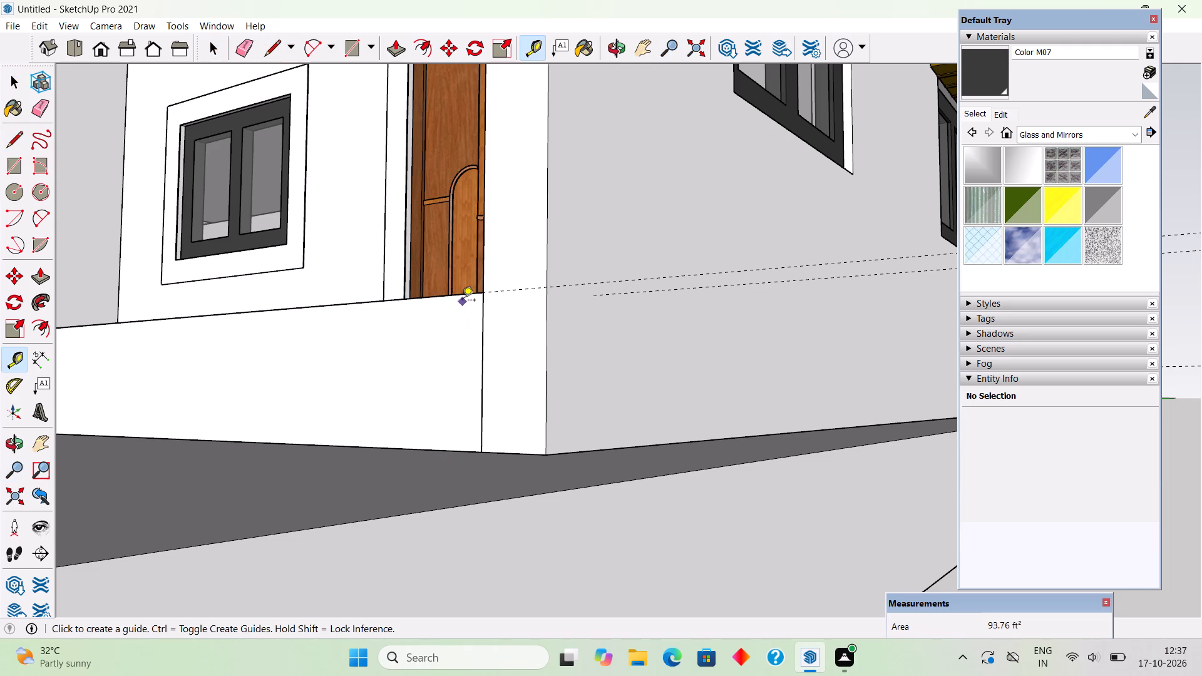
left_click(464, 297)
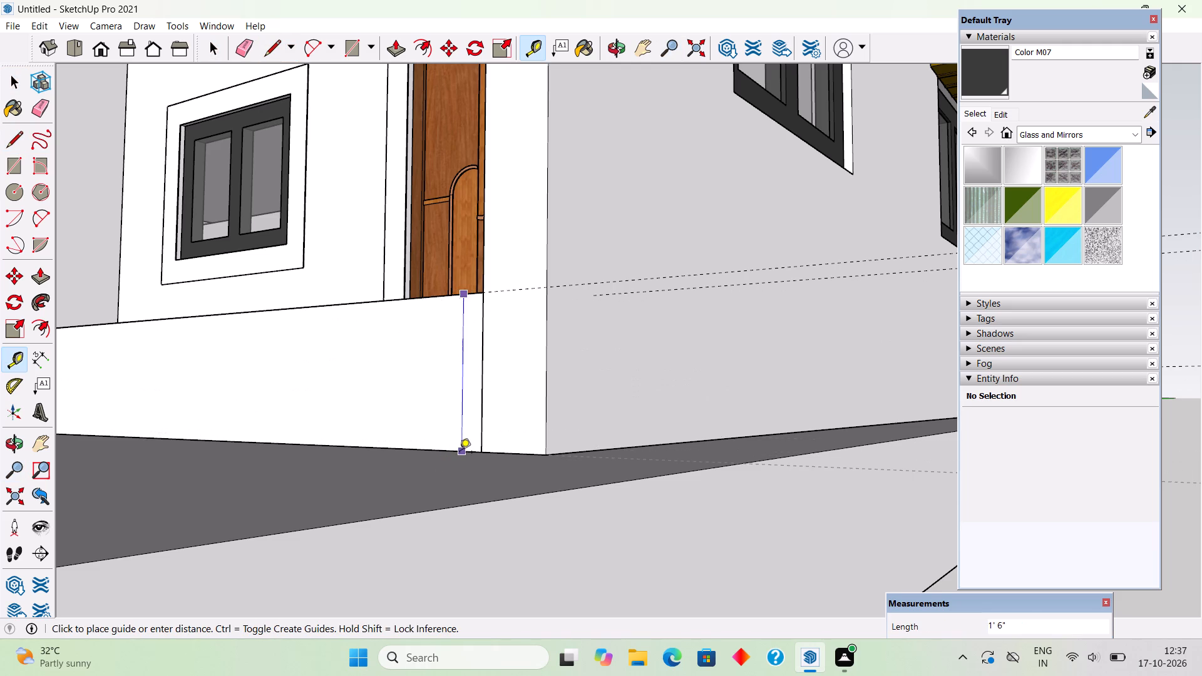
middle_click_drag(465, 488, 476, 572)
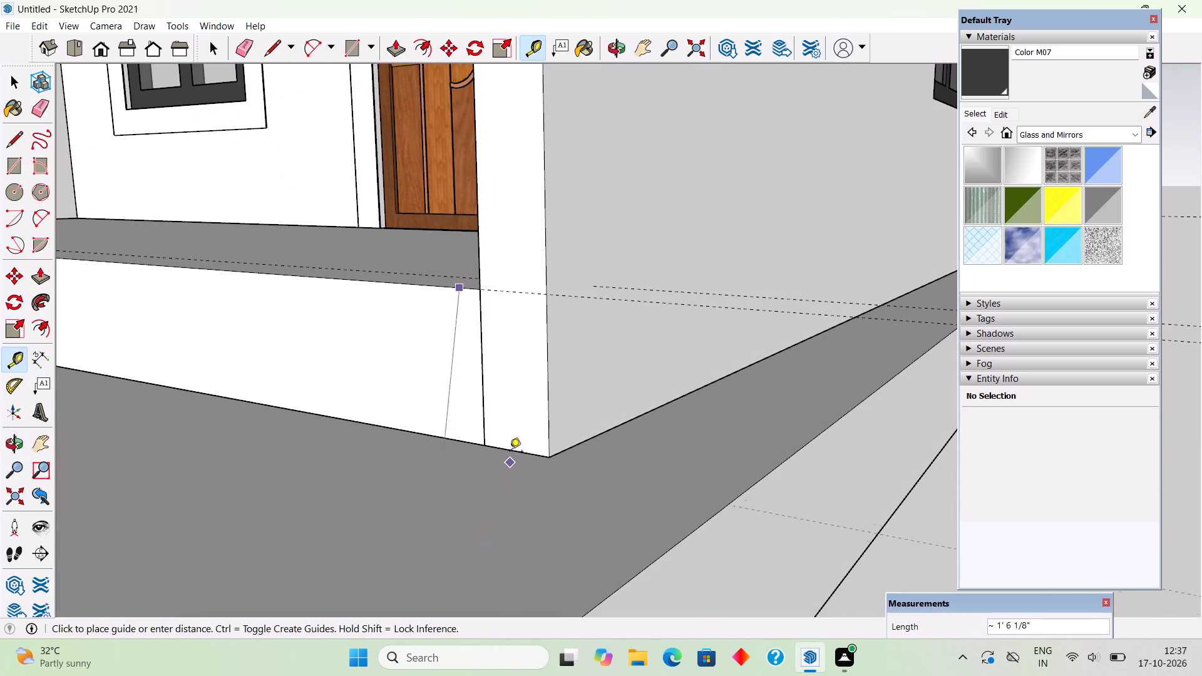
scroll(510, 446, "up", 1)
key("space")
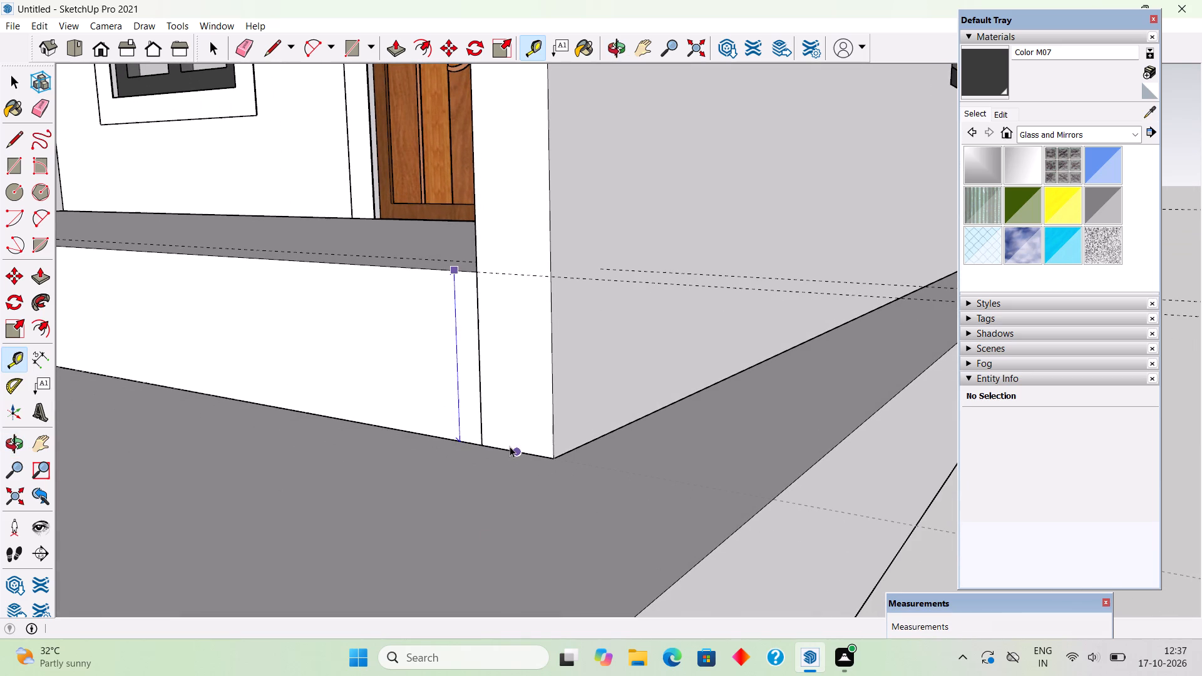
Draw the first two stair steps from the guide on the wall corner edge, each with an 8" tread and a 4" riser.
key("l")
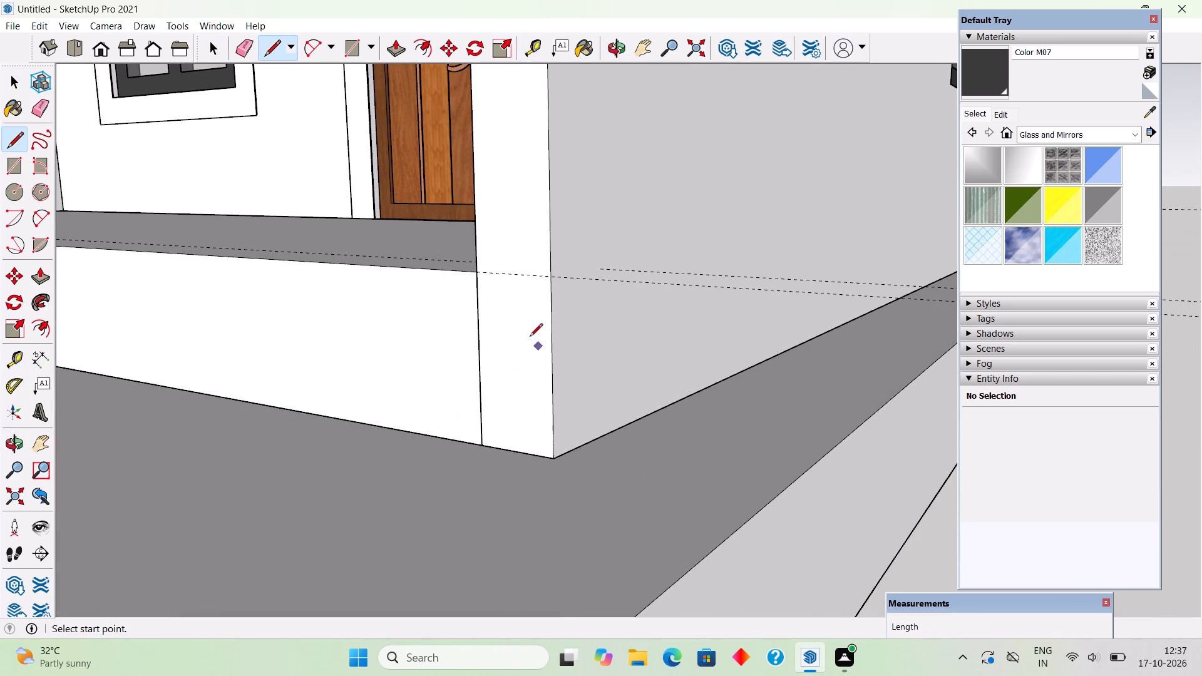
left_click(550, 277)
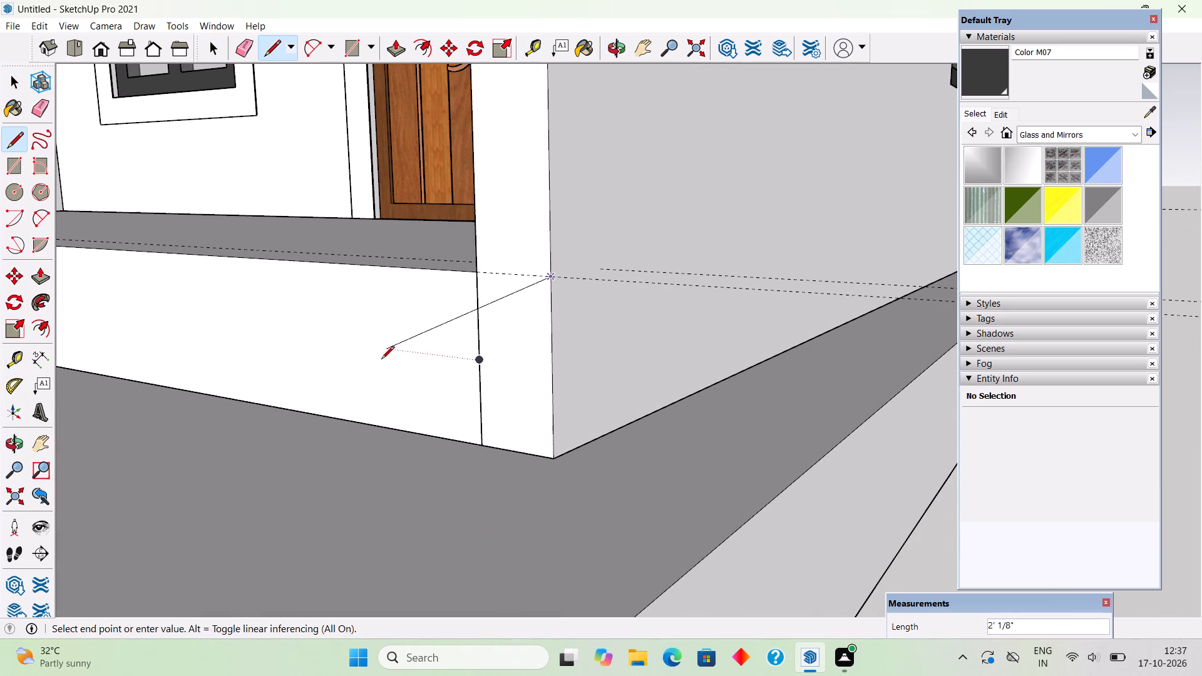
middle_click_drag(376, 359, 194, 367)
scroll(194, 367, "down", 13)
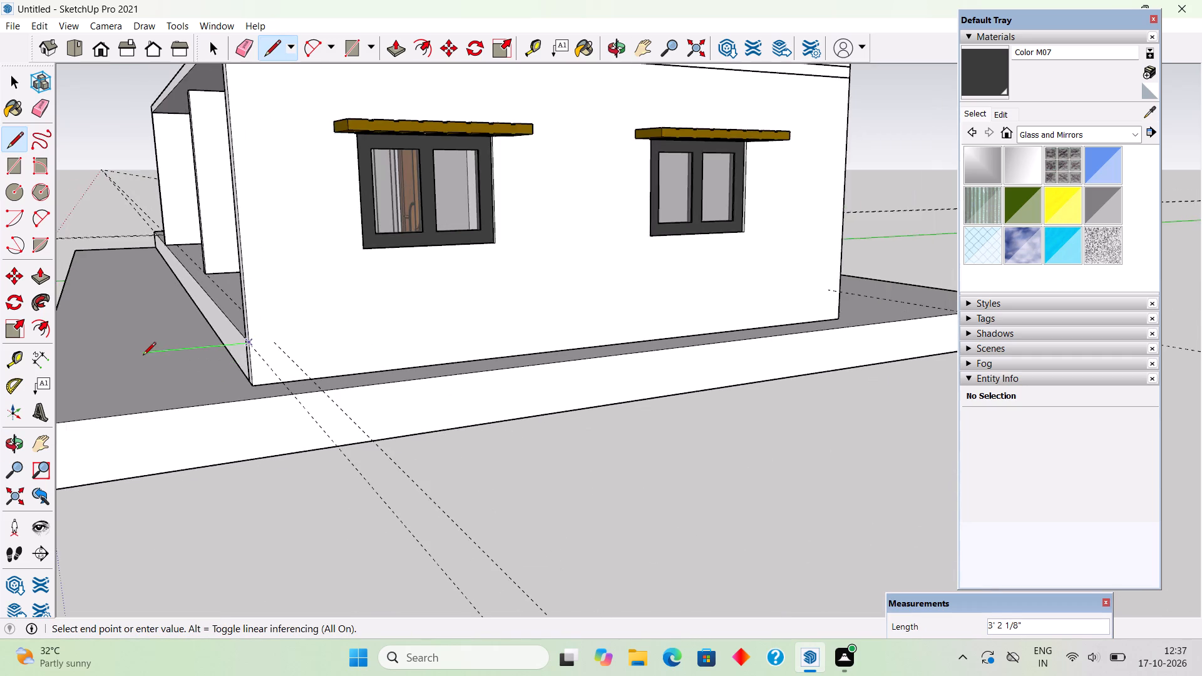
scroll(143, 356, "up", 6)
type("8\"")
key("Return")
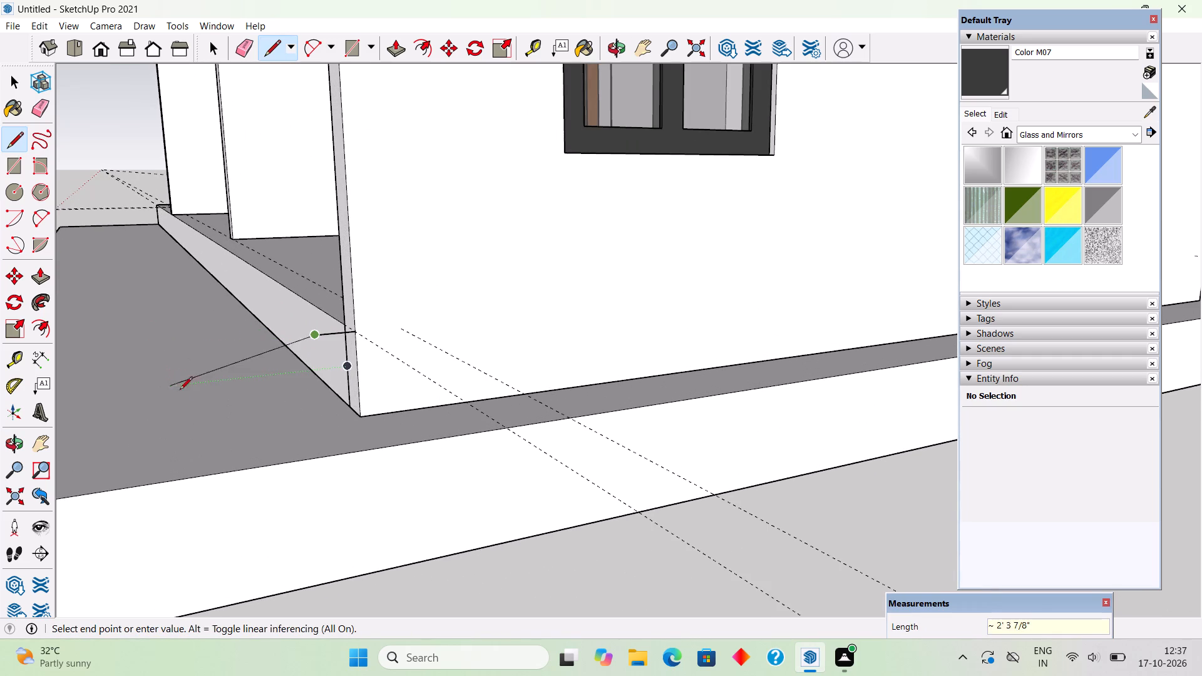
scroll(332, 366, "up", 4)
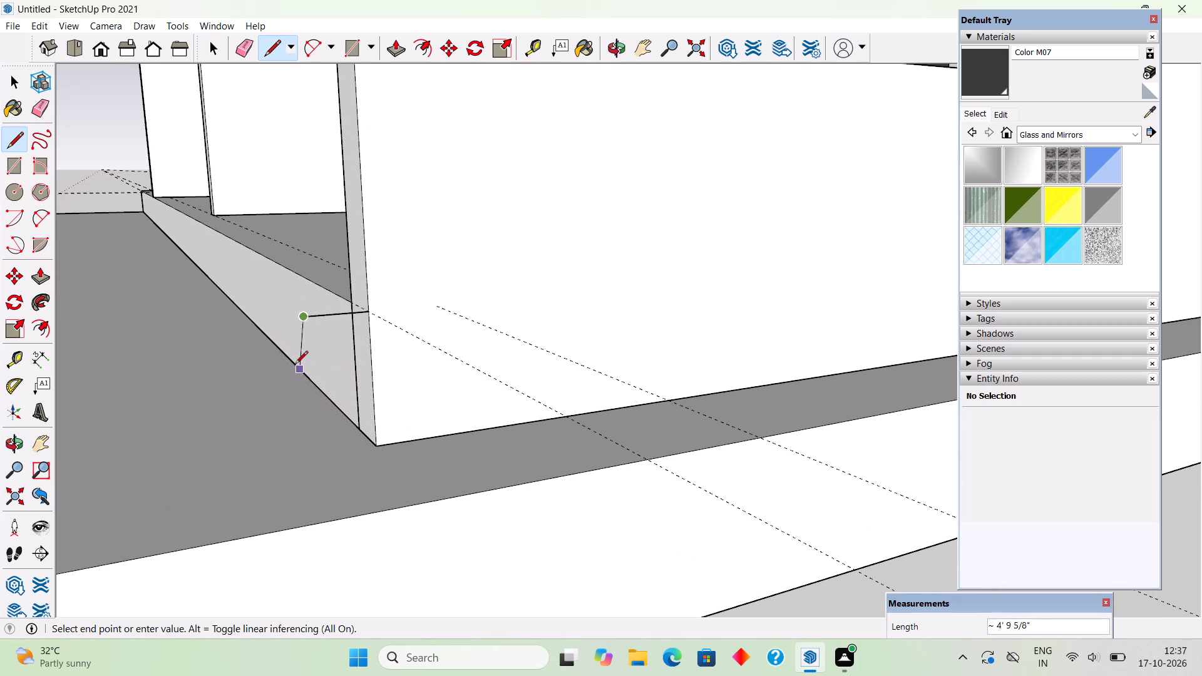
type("4\"")
key("Return")
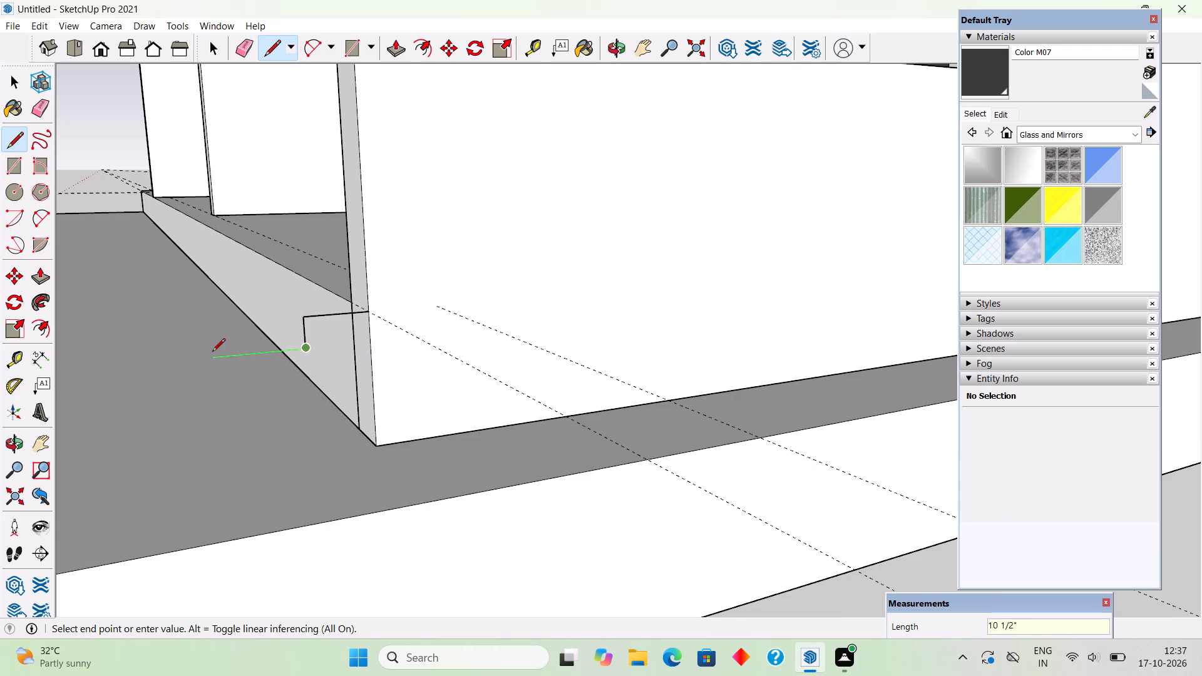
type("8\"")
key("Return")
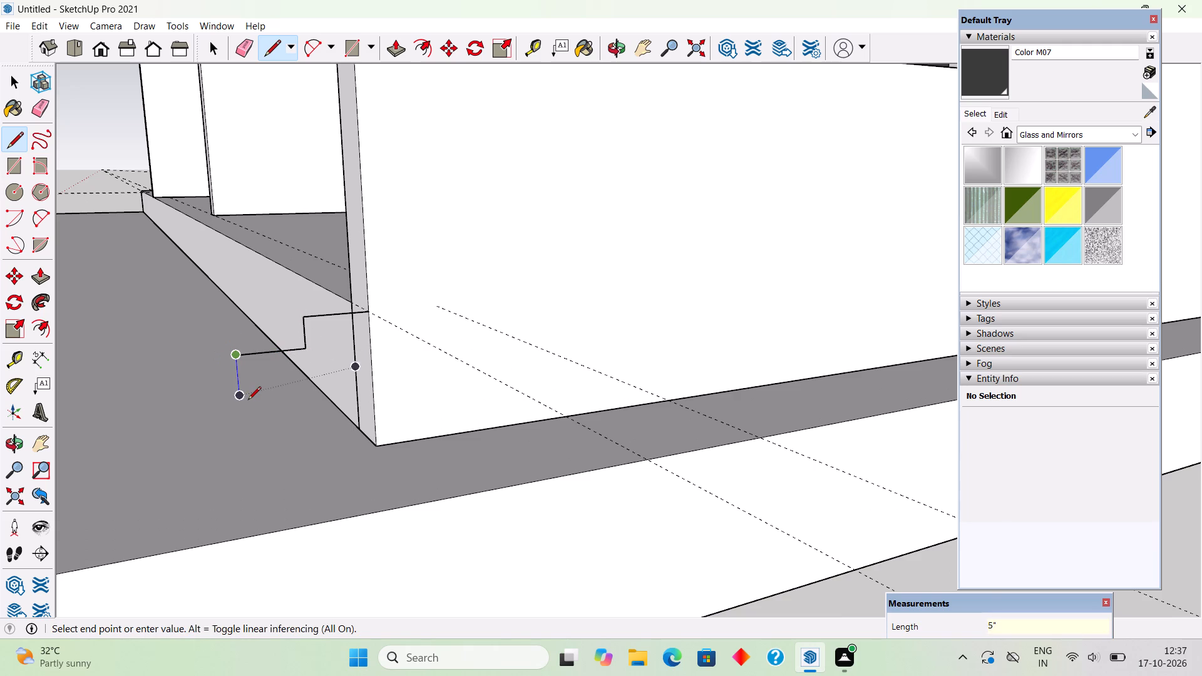
type("4\"")
key("Return")
Extend the stair profile with a third step of 8" tread and 4" riser, plus the fourth 8" tread.
scroll(258, 418, "down", 6)
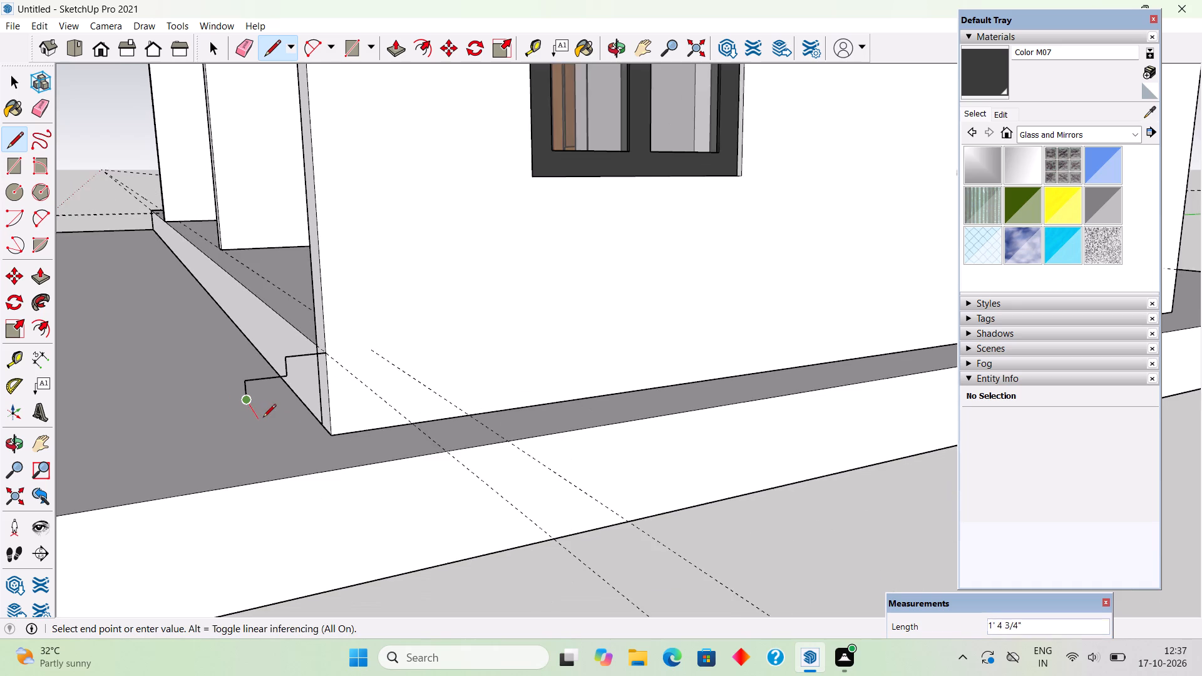
scroll(264, 418, "down", 5)
scroll(187, 424, "up", 3)
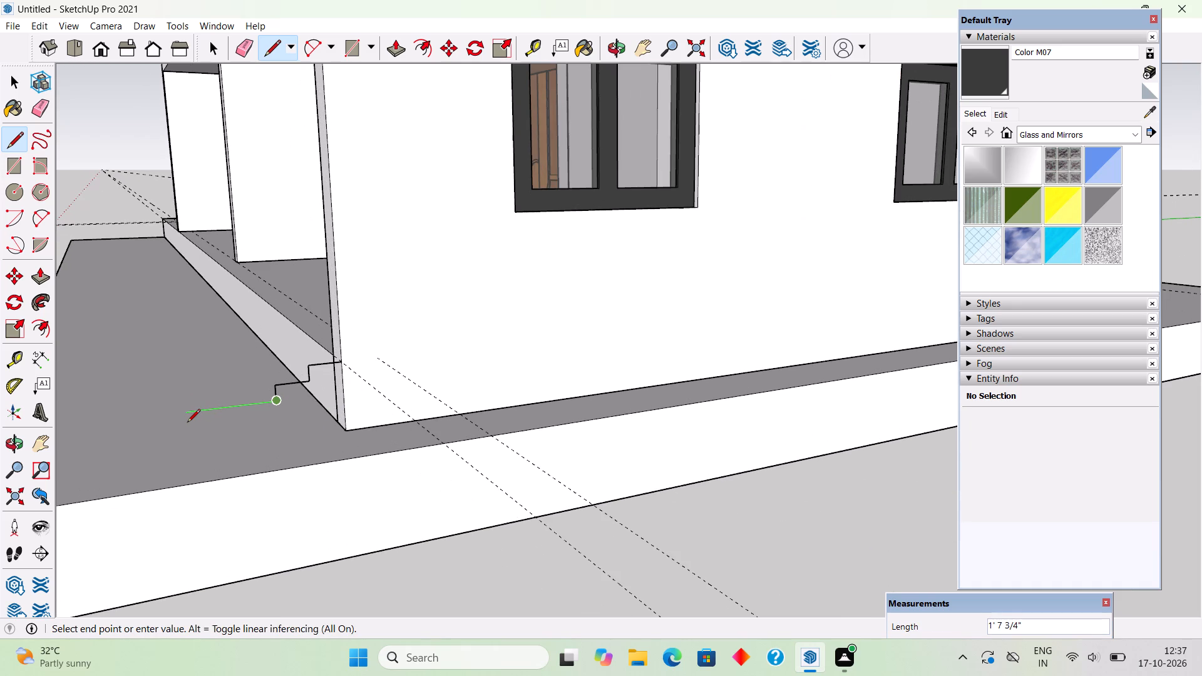
type("8\"")
key("Return")
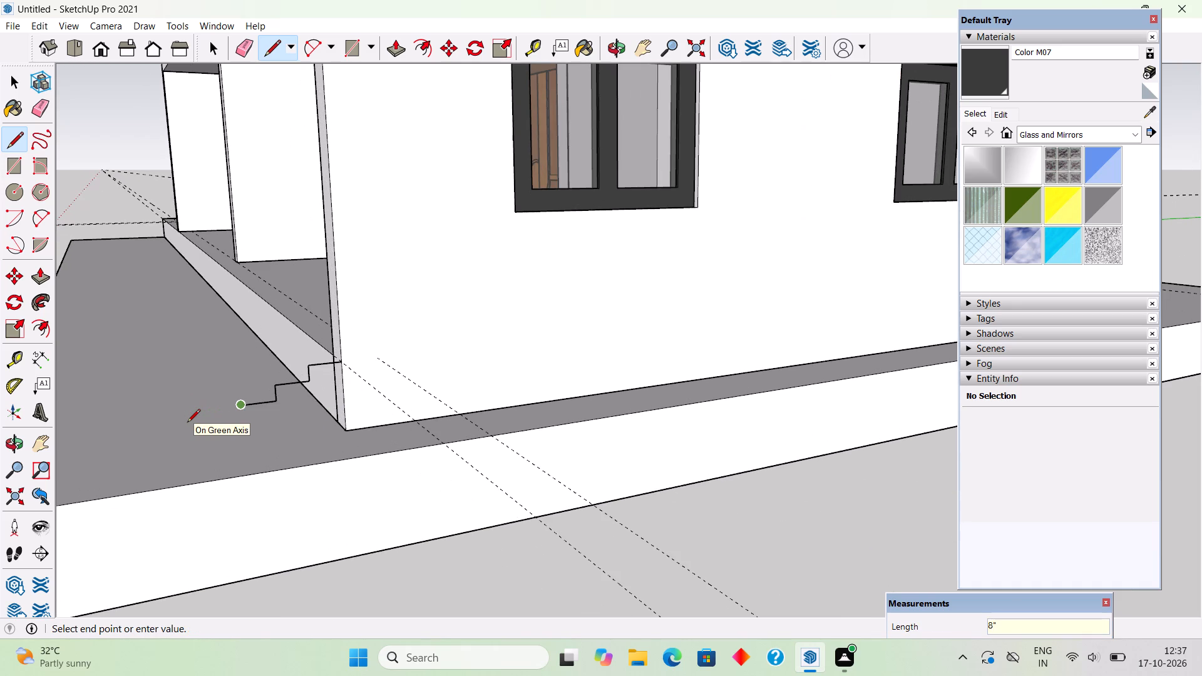
type("4\"")
key("Return")
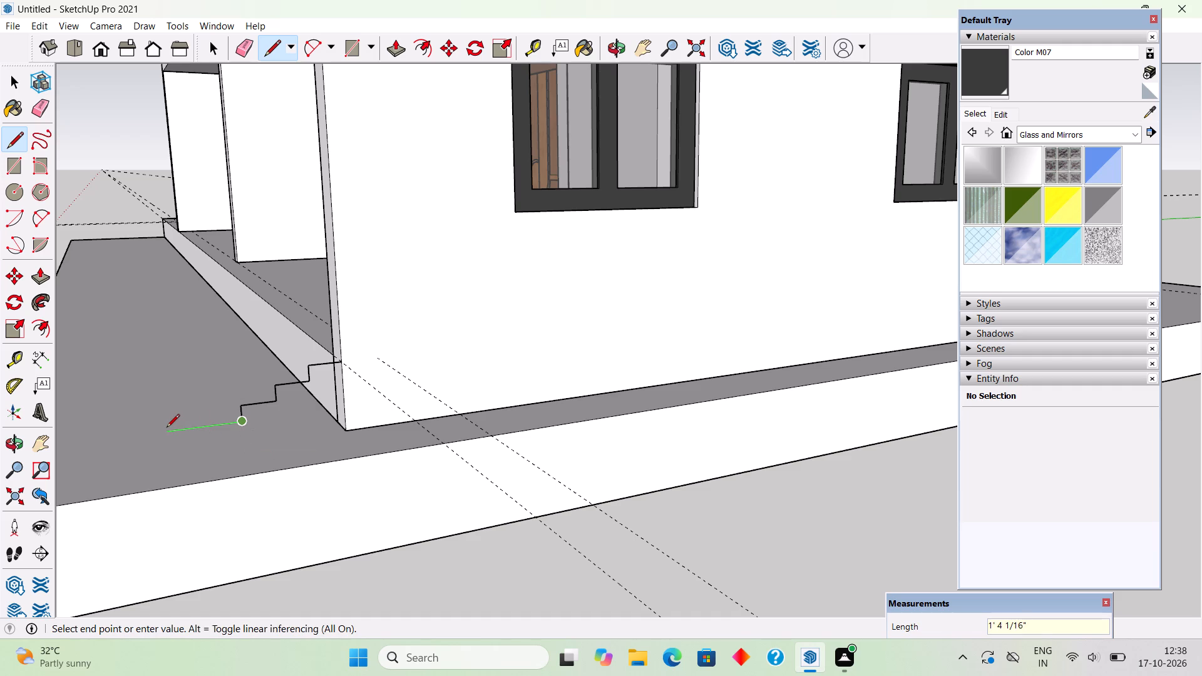
type("8\"")
key("Return")
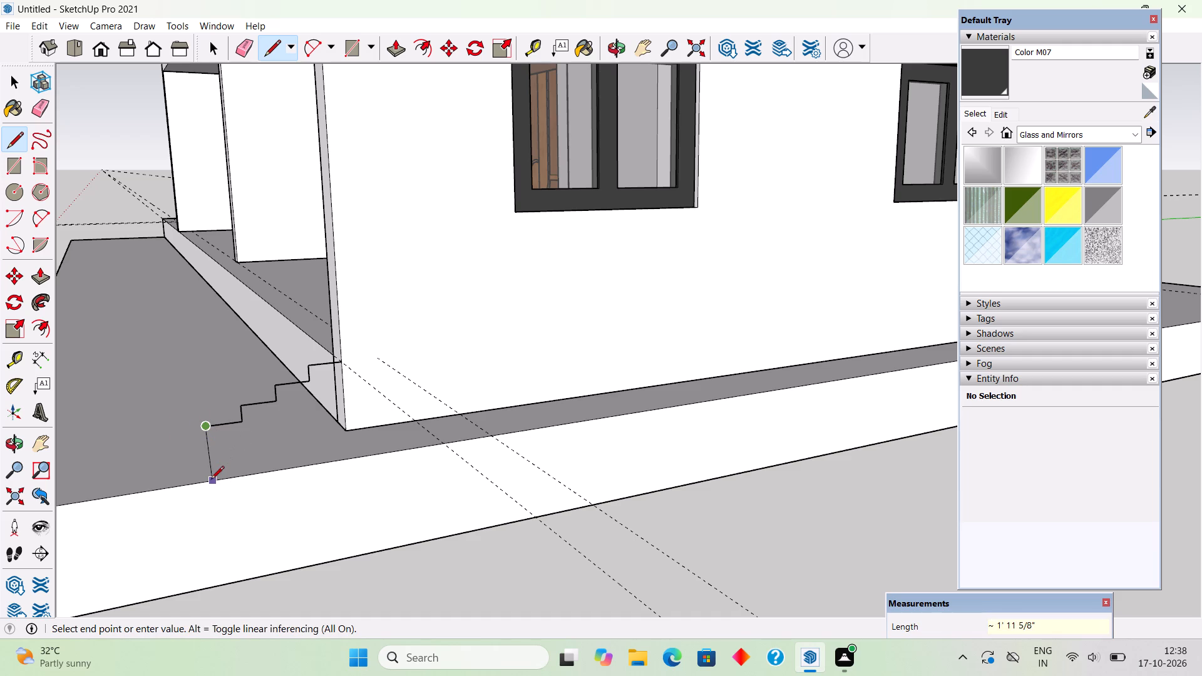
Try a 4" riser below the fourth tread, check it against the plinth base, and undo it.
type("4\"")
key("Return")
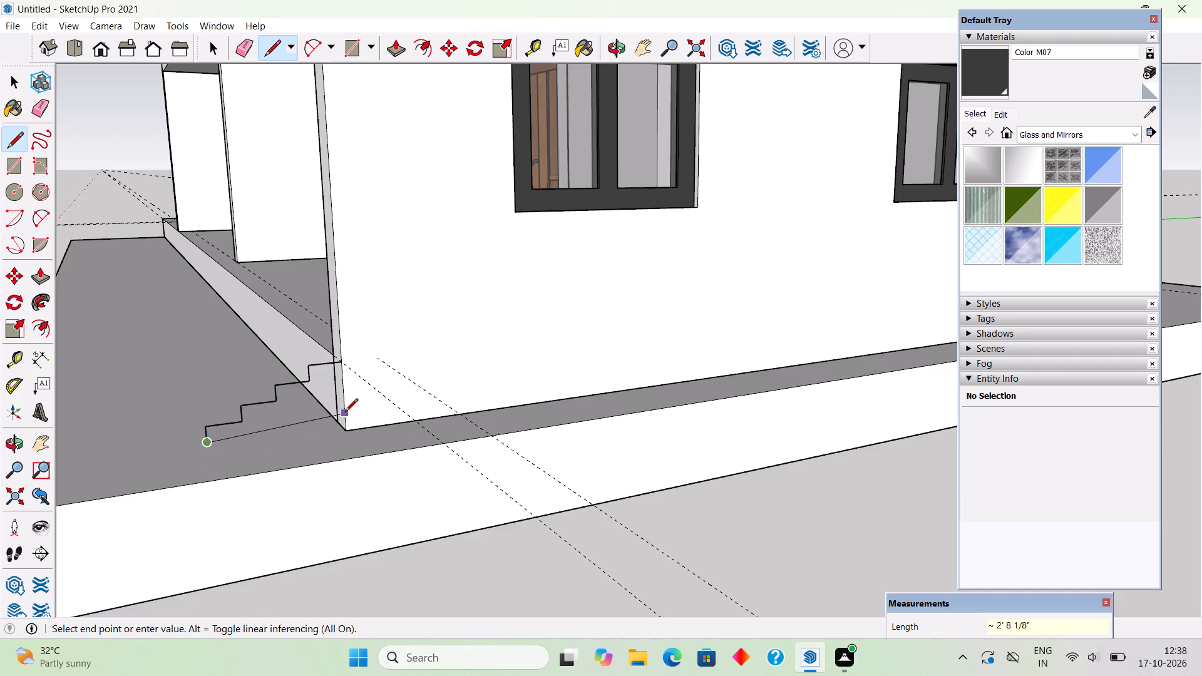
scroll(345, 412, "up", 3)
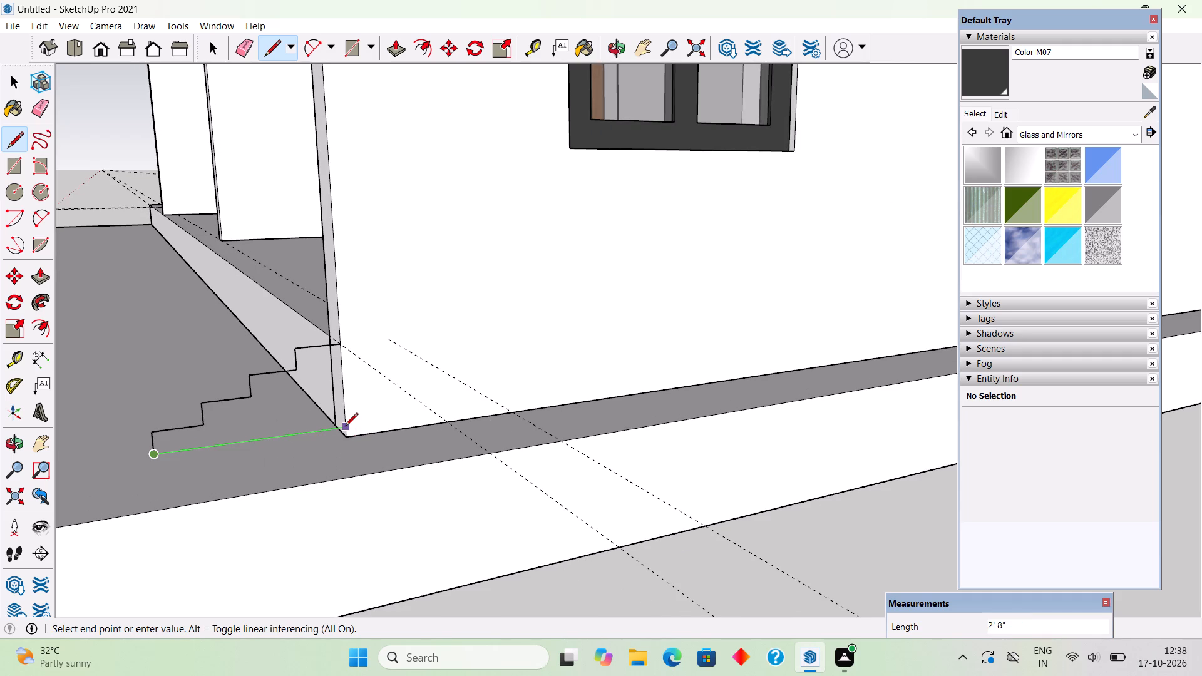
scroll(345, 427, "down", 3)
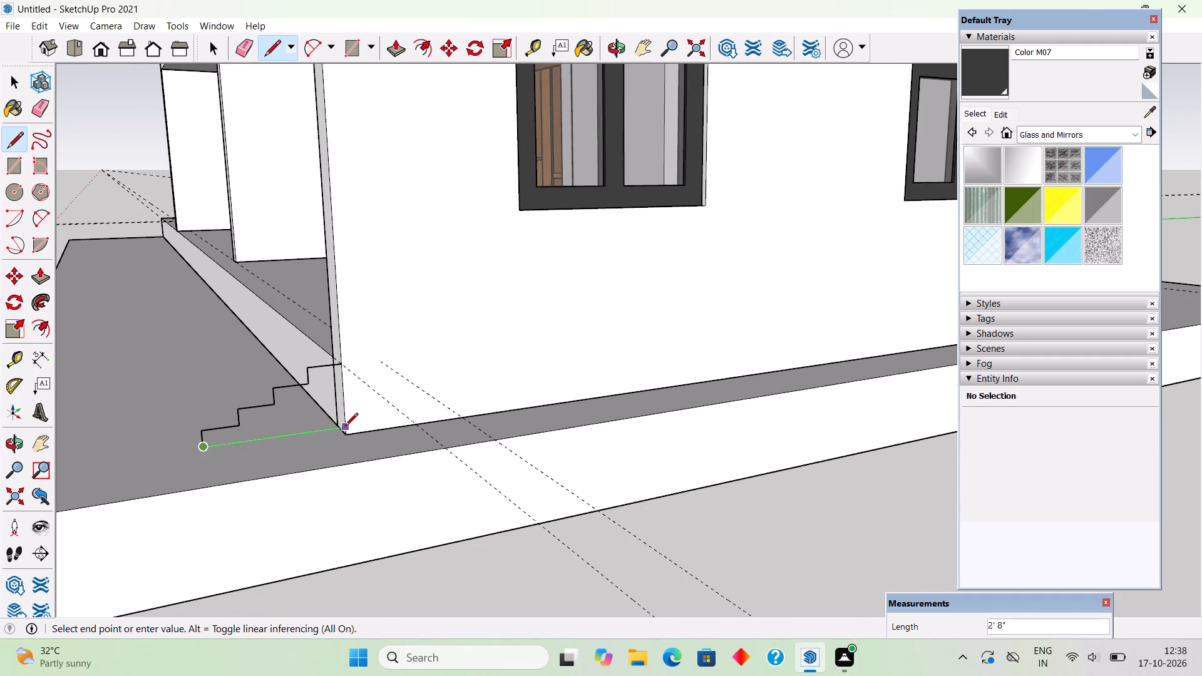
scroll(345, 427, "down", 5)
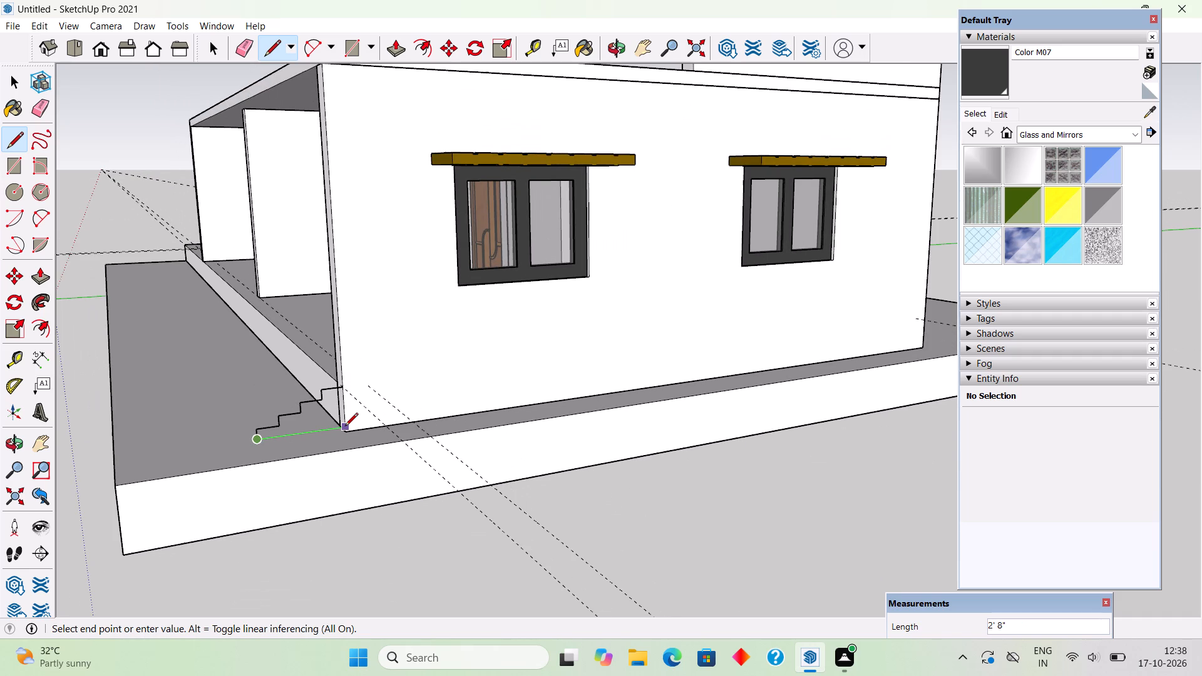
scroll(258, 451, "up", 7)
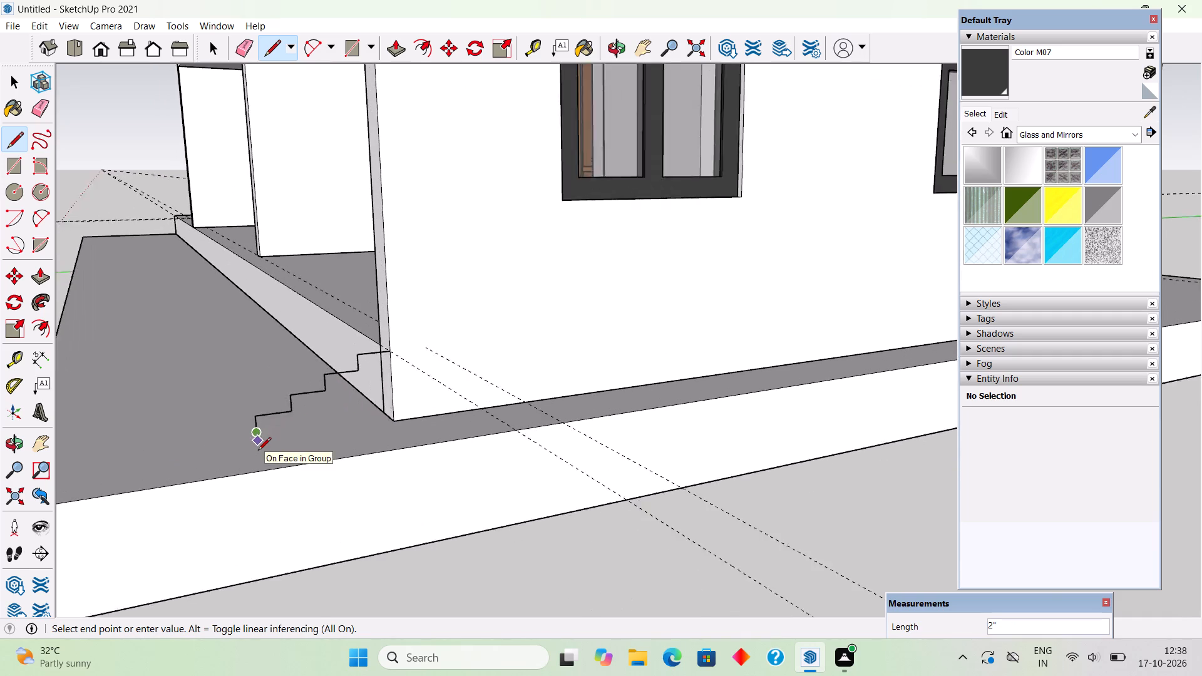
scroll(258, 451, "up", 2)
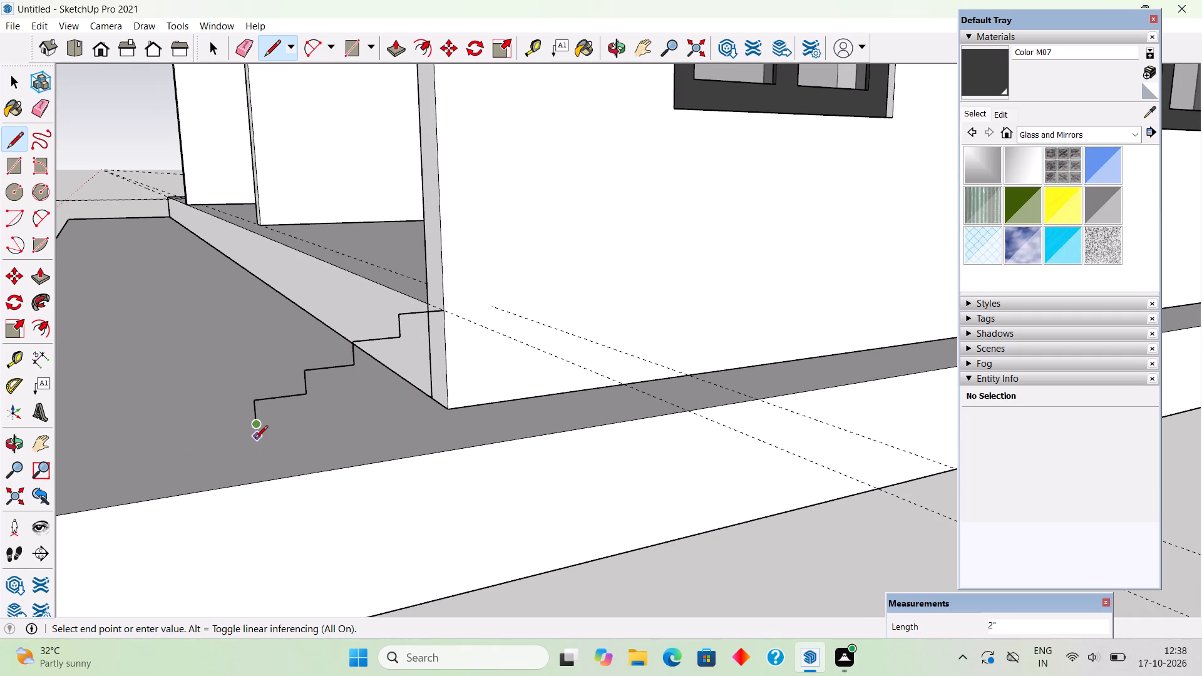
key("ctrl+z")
Draw a 6" riser below the fourth tread and close the profile via the wall corner's base up to the first tread.
left_click(259, 402)
type("6\"")
key("Return")
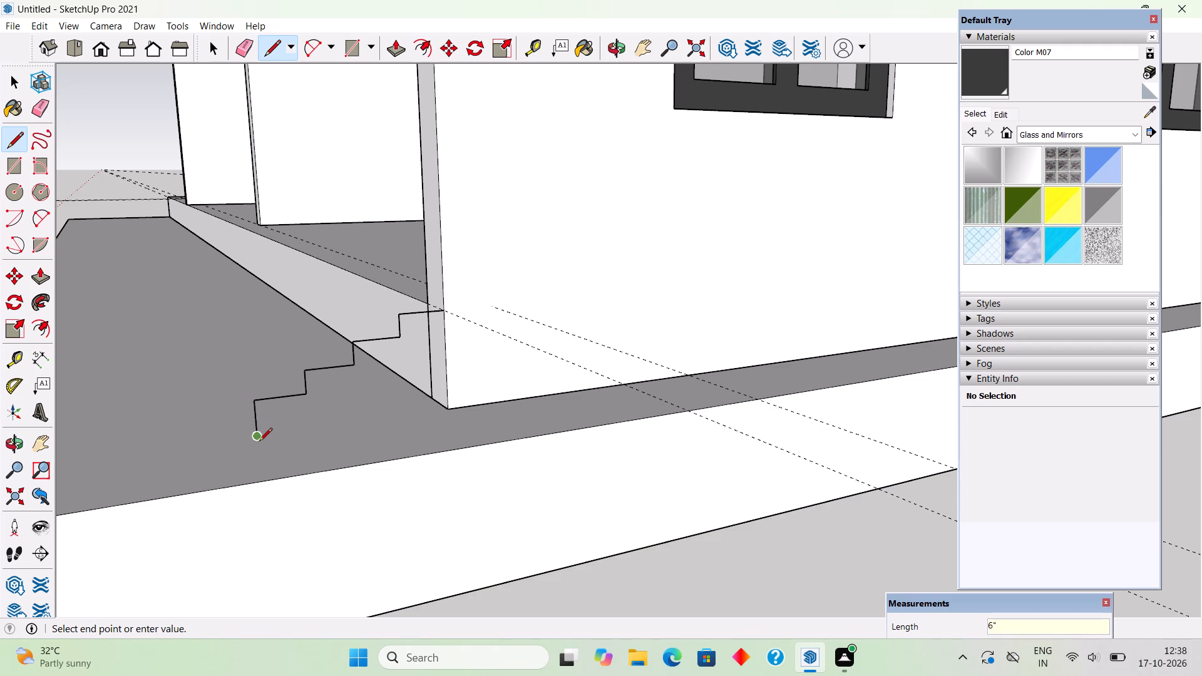
left_click(447, 409)
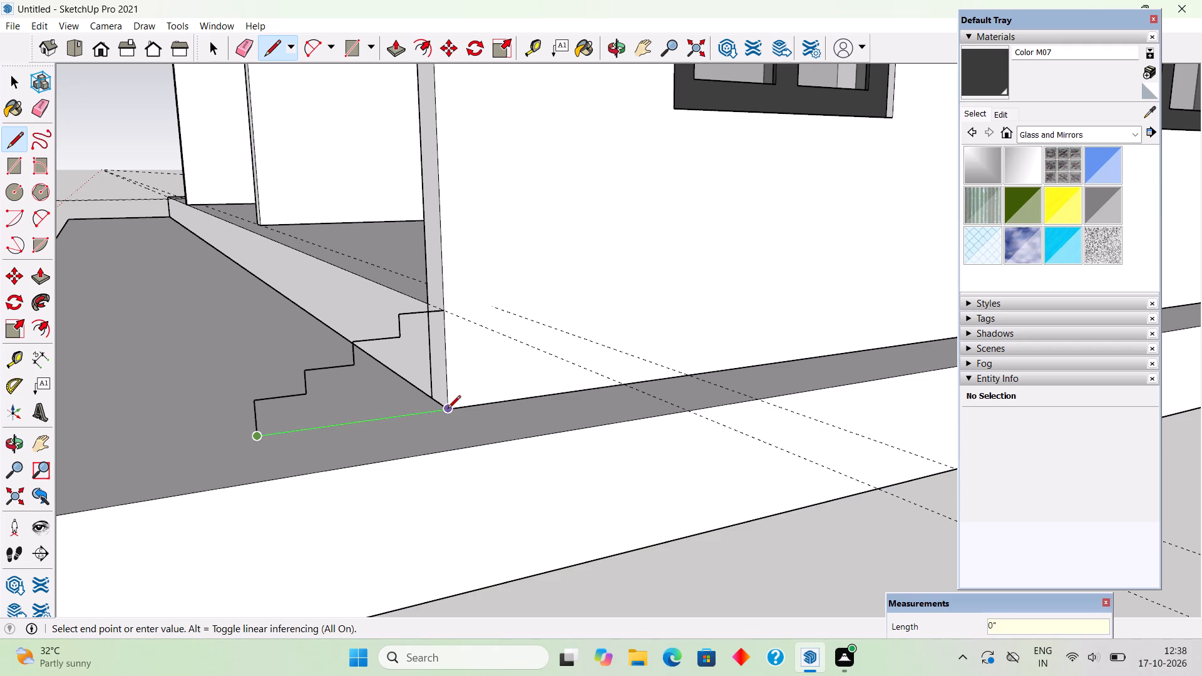
left_click(443, 310)
key("space")
Extrude the stair profile face 5' along the front of the porch plinth with Push/Pull.
scroll(442, 309, "down", 7)
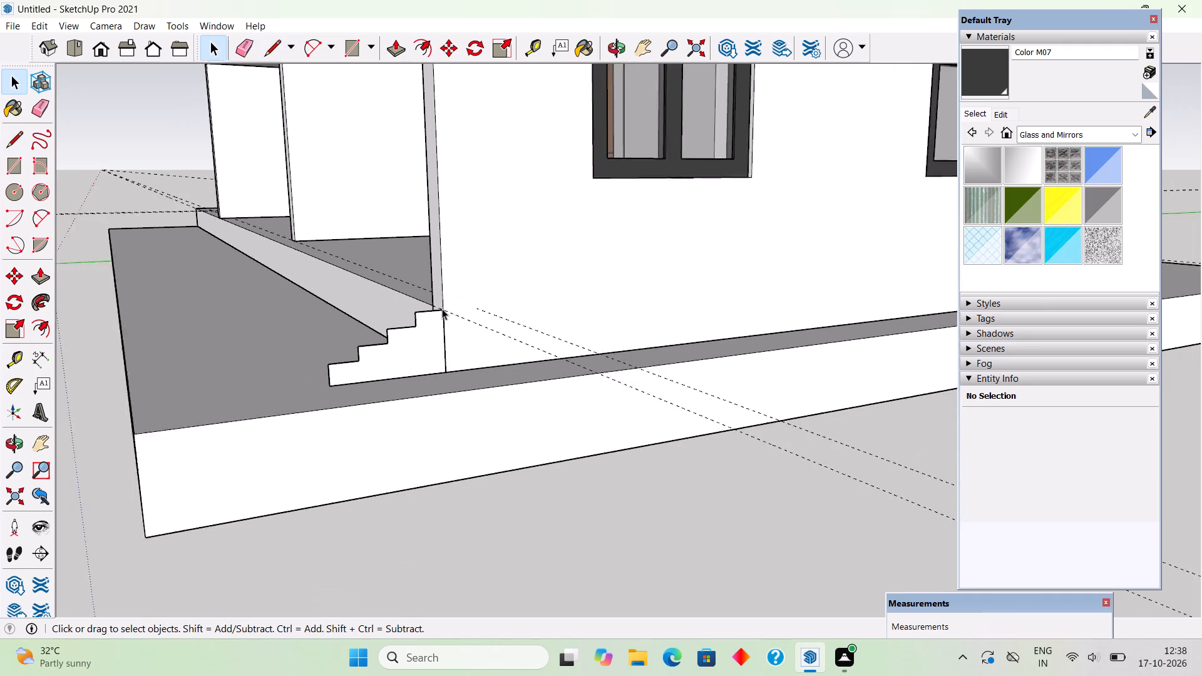
scroll(442, 309, "down", 2)
middle_click_drag(270, 372, 634, 409)
scroll(634, 409, "down", 4)
middle_click_drag(722, 397, 874, 388)
scroll(874, 387, "up", 1)
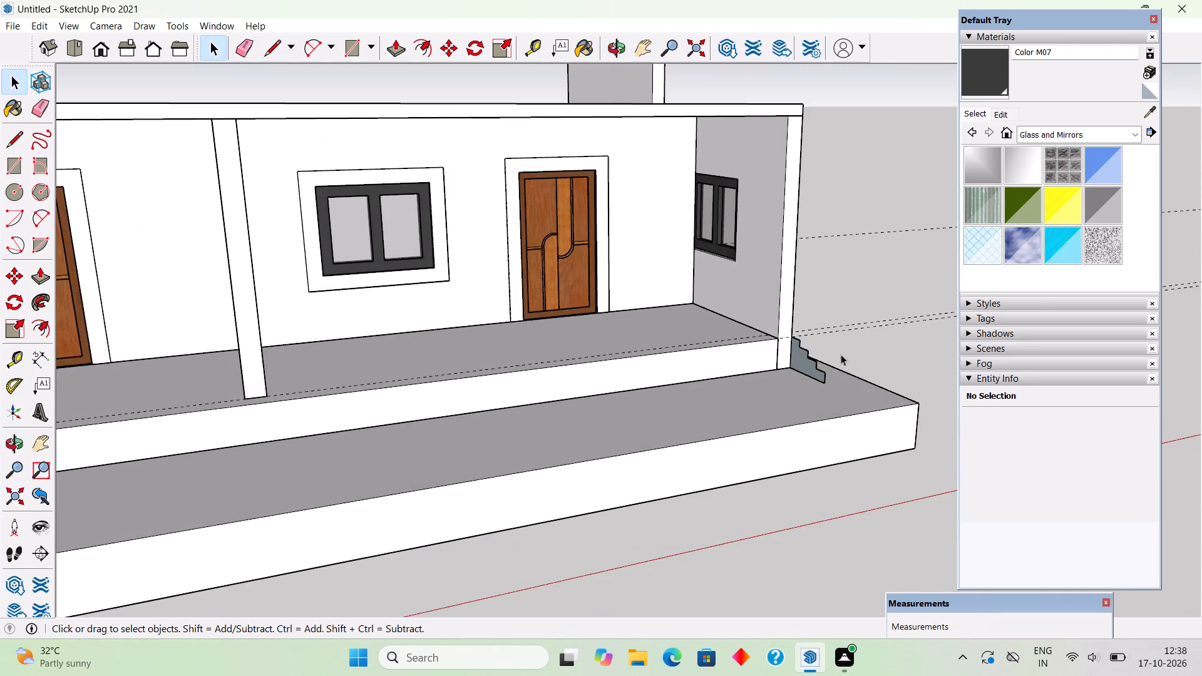
scroll(818, 372, "up", 3)
key("p")
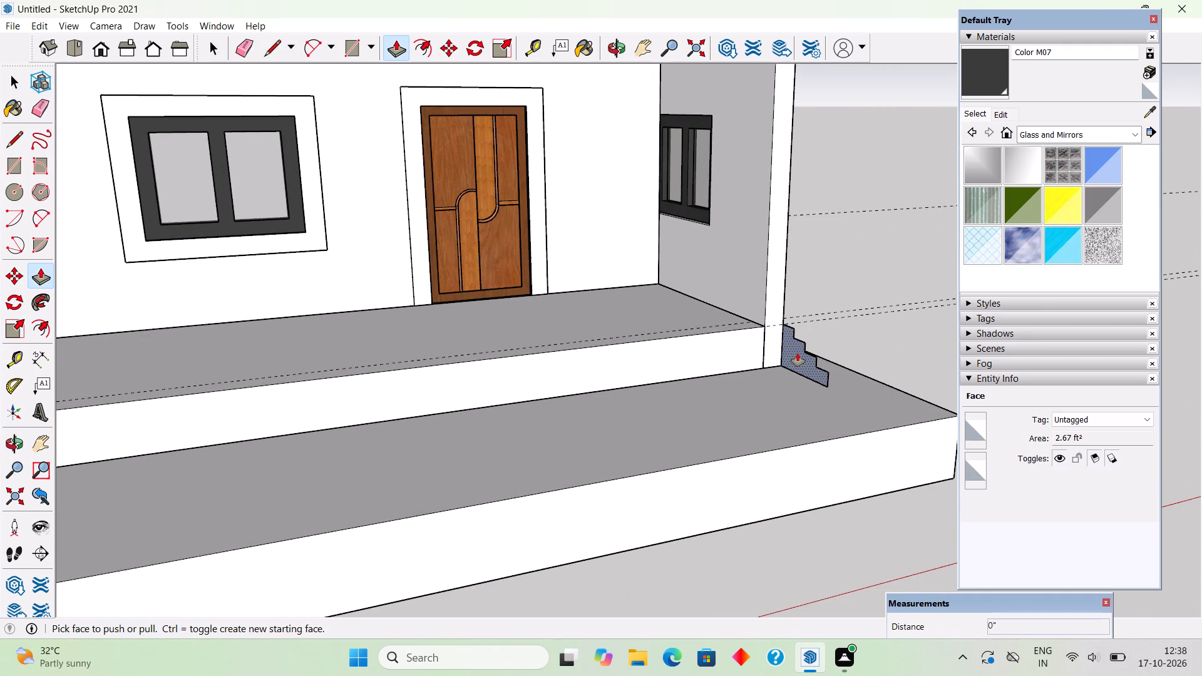
left_click(798, 353)
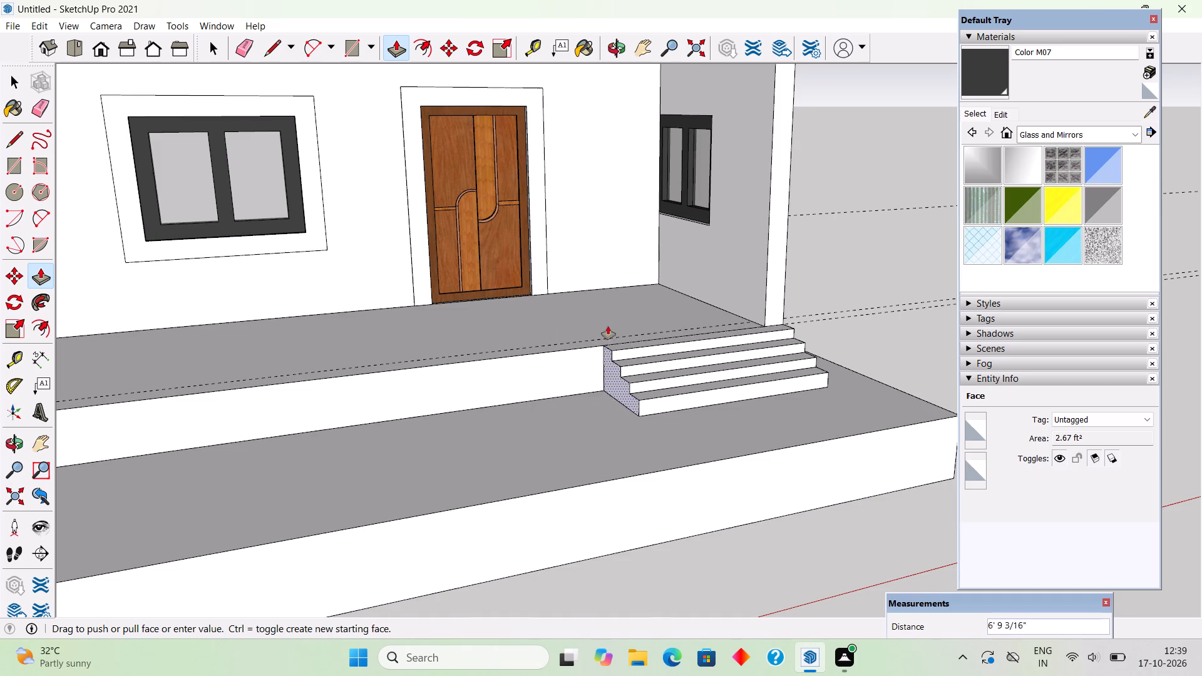
type("5'")
key("Return")
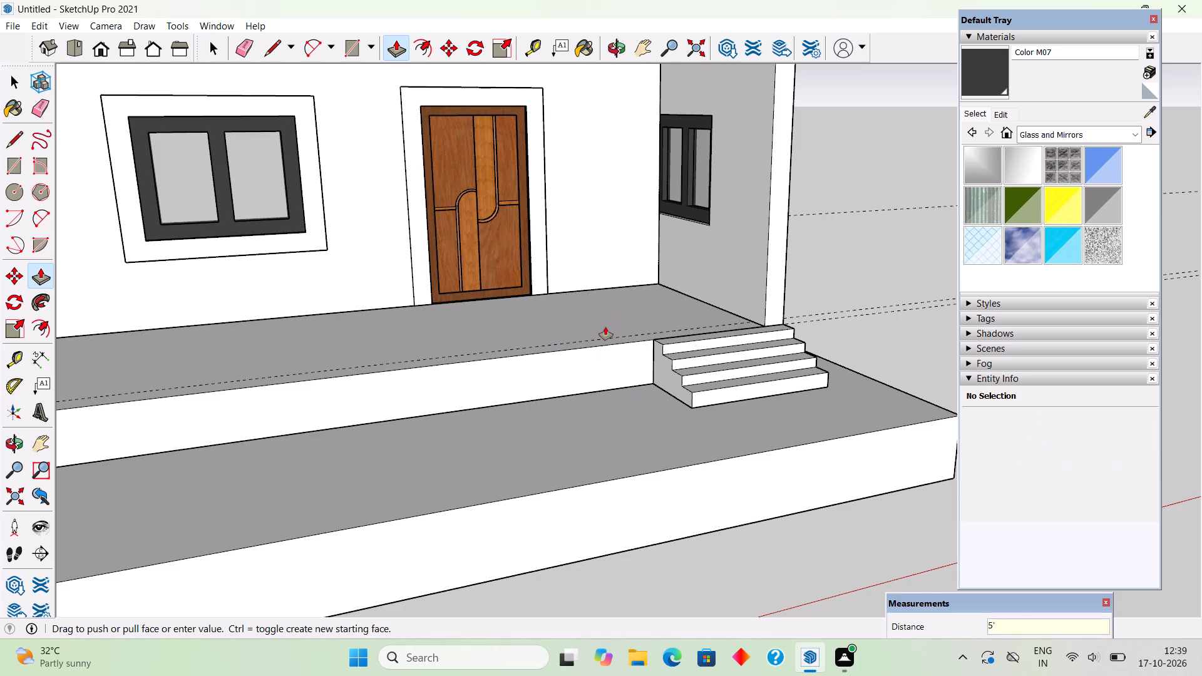
key("space")
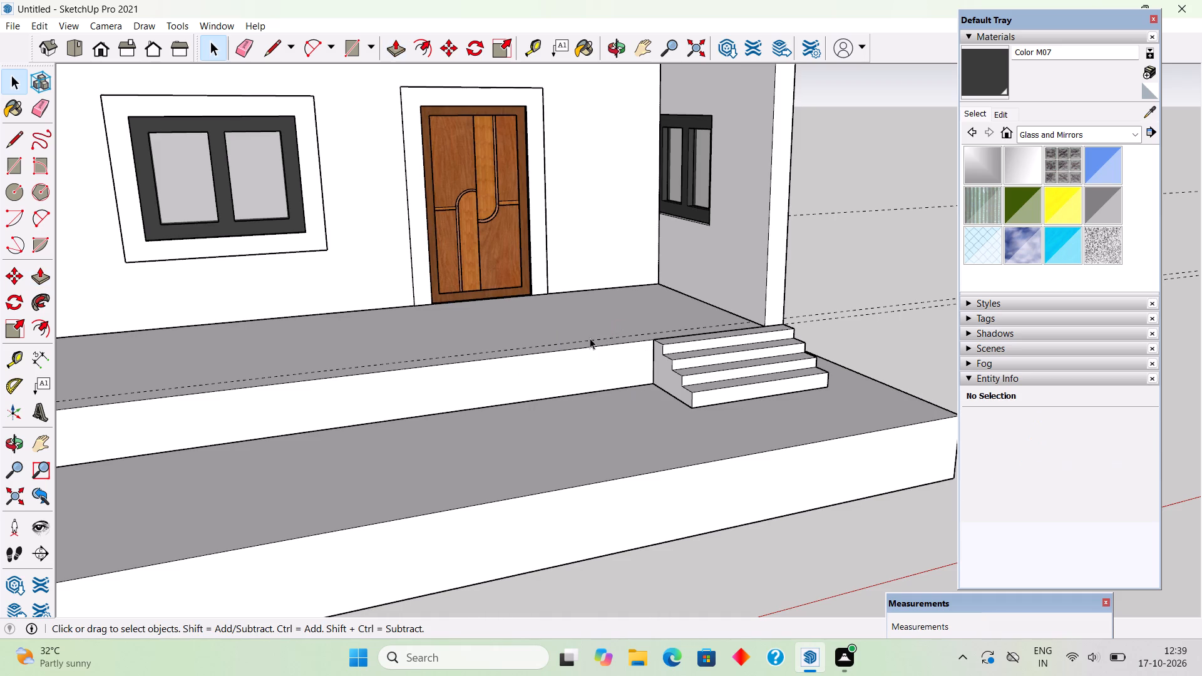
Inspect the extruded stair from above and from the side, checking how it meets the plinth and wall corner.
middle_click_drag(707, 378, 647, 516)
middle_click_drag(853, 399, 455, 382)
scroll(567, 414, "up", 1)
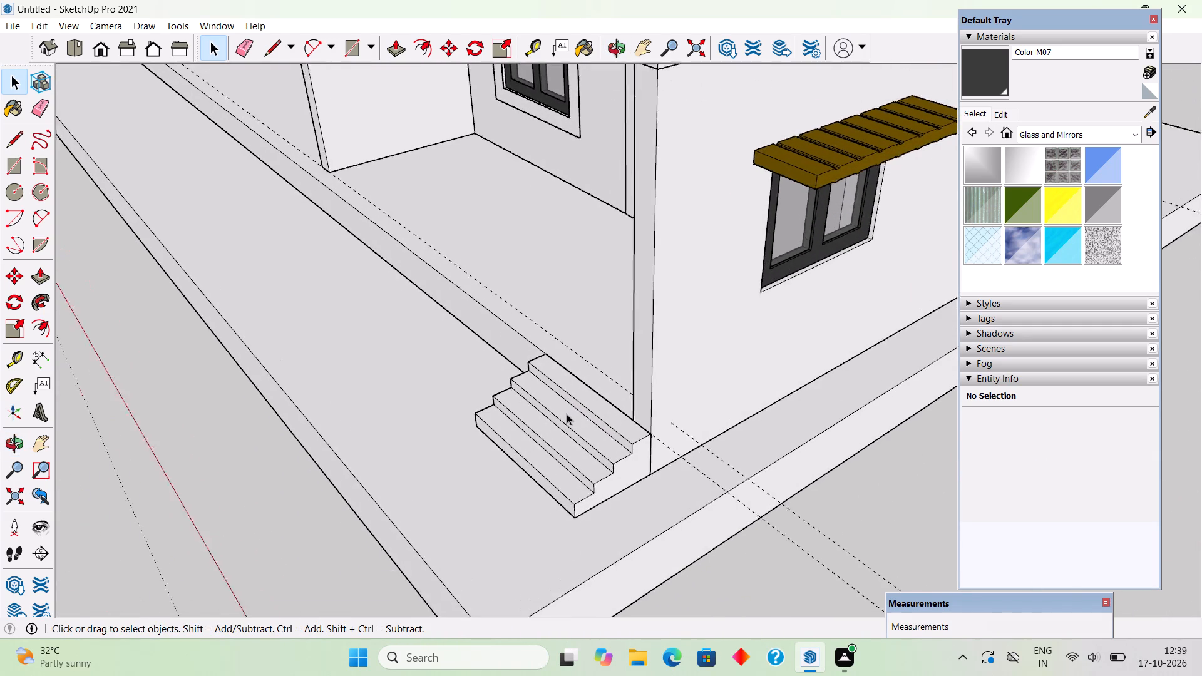
scroll(567, 414, "up", 2)
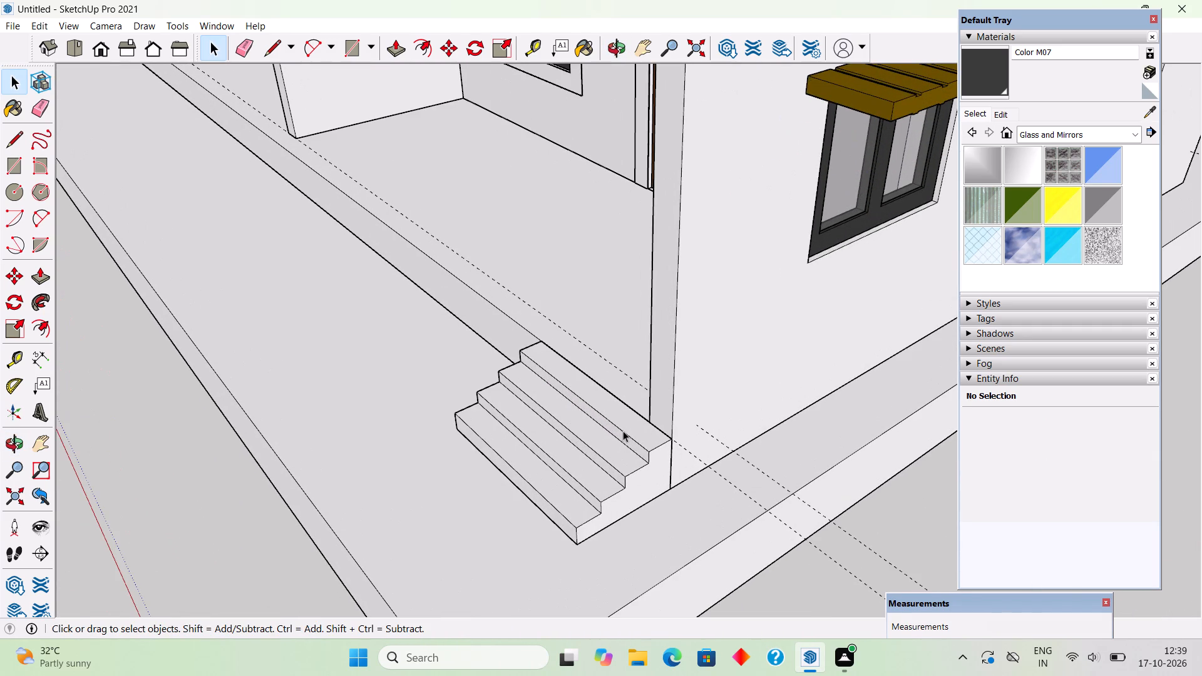
middle_click_drag(625, 458, 480, 422)
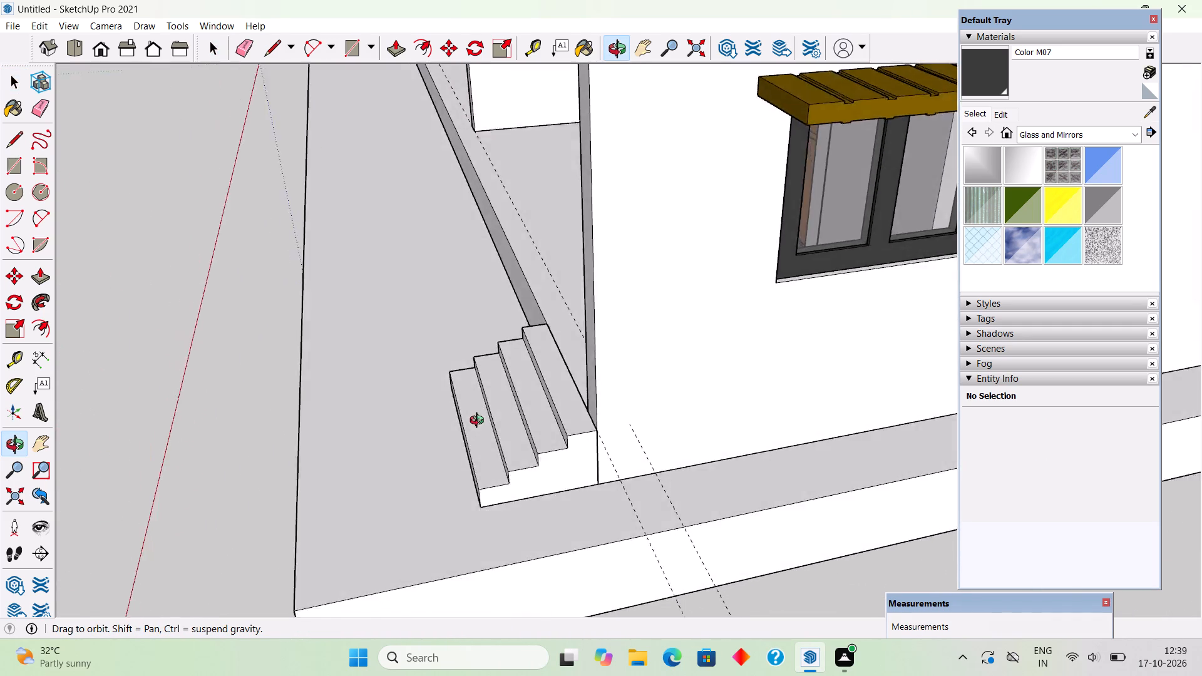
middle_click_drag(480, 422, 478, 337)
scroll(482, 328, "down", 4)
scroll(538, 408, "up", 4)
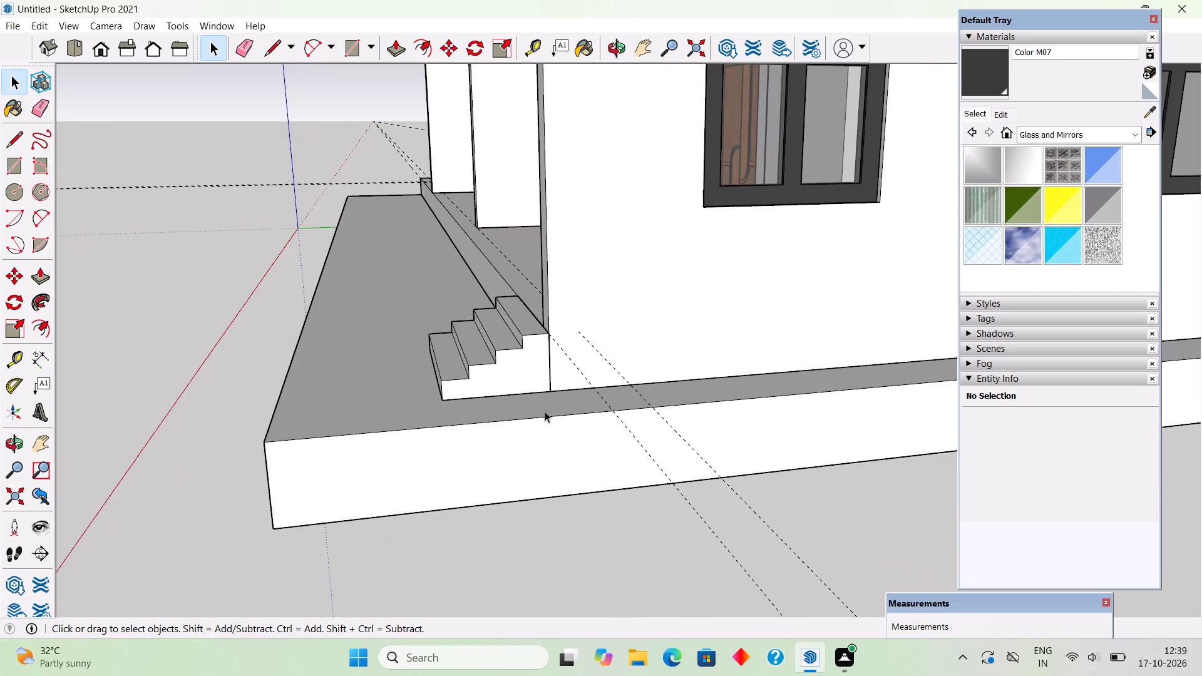
Push the stair's top tread down 1" and pull it back up 1" to form a separate 1" tread edge.
middle_click_drag(514, 406, 1011, 558)
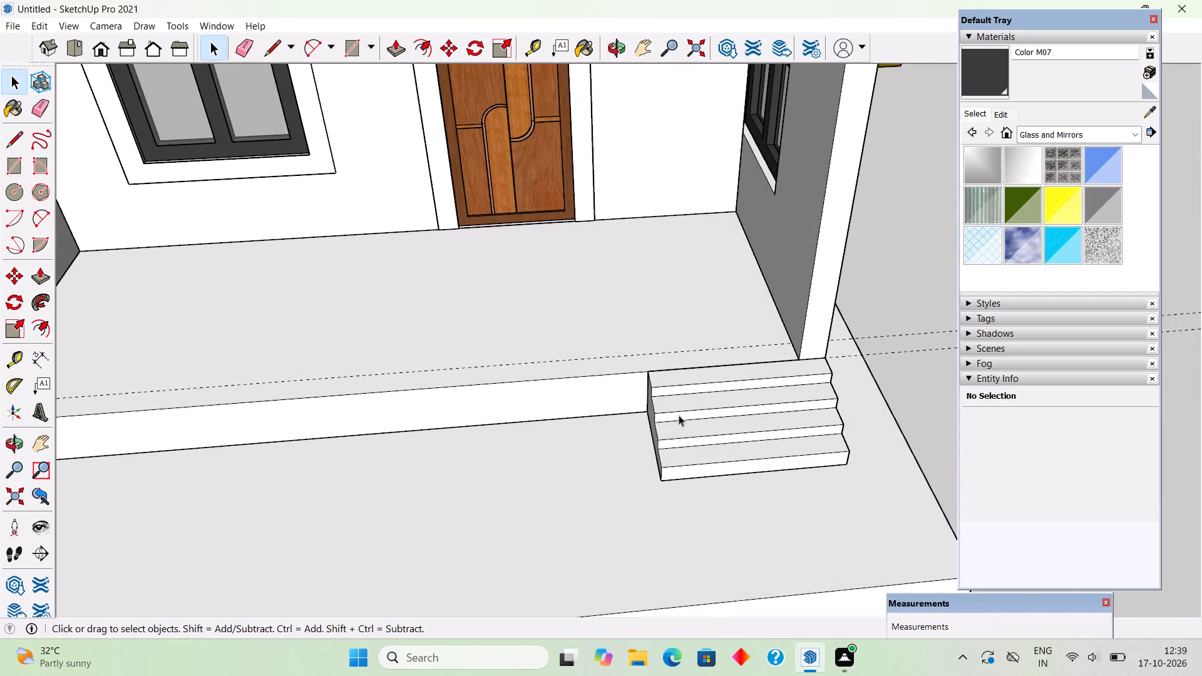
middle_click_drag(630, 421, 606, 521)
scroll(774, 372, "up", 9)
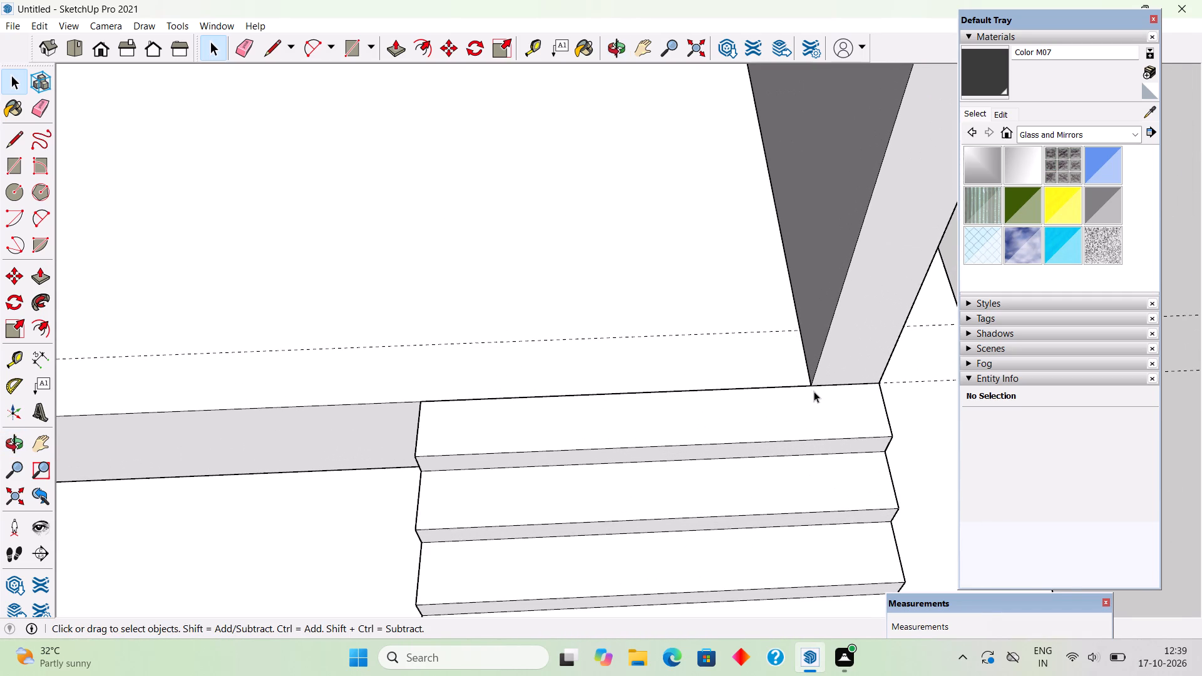
double_click(819, 407)
left_click(817, 407)
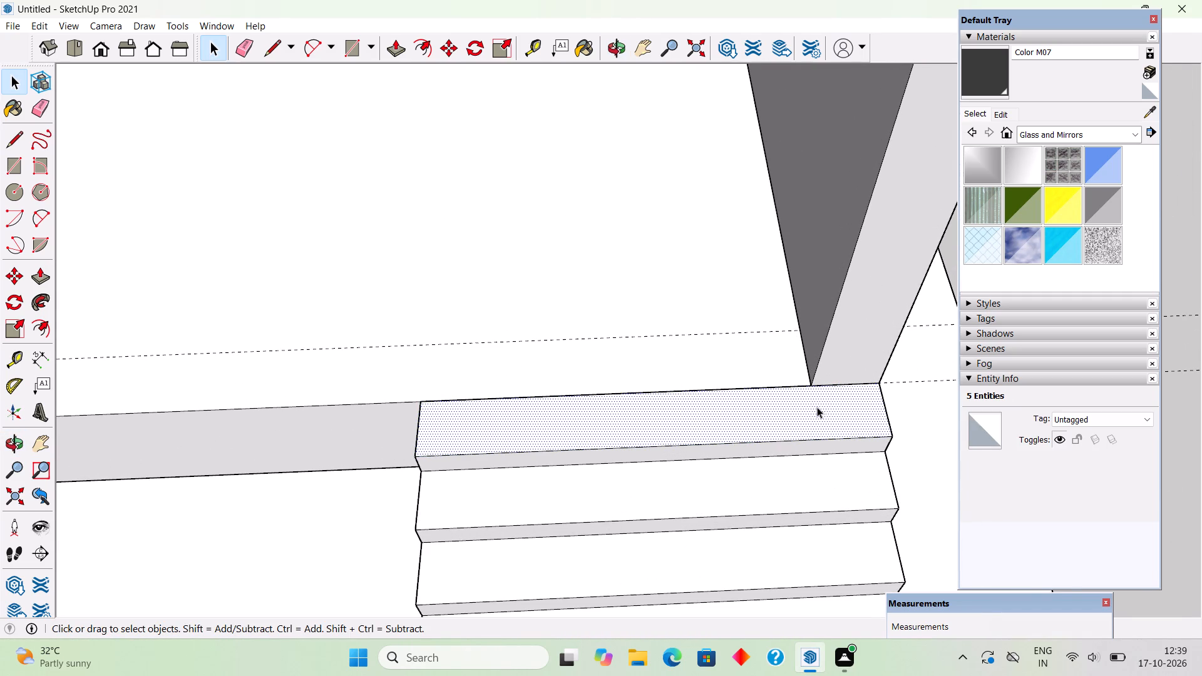
key("p")
left_click(817, 407)
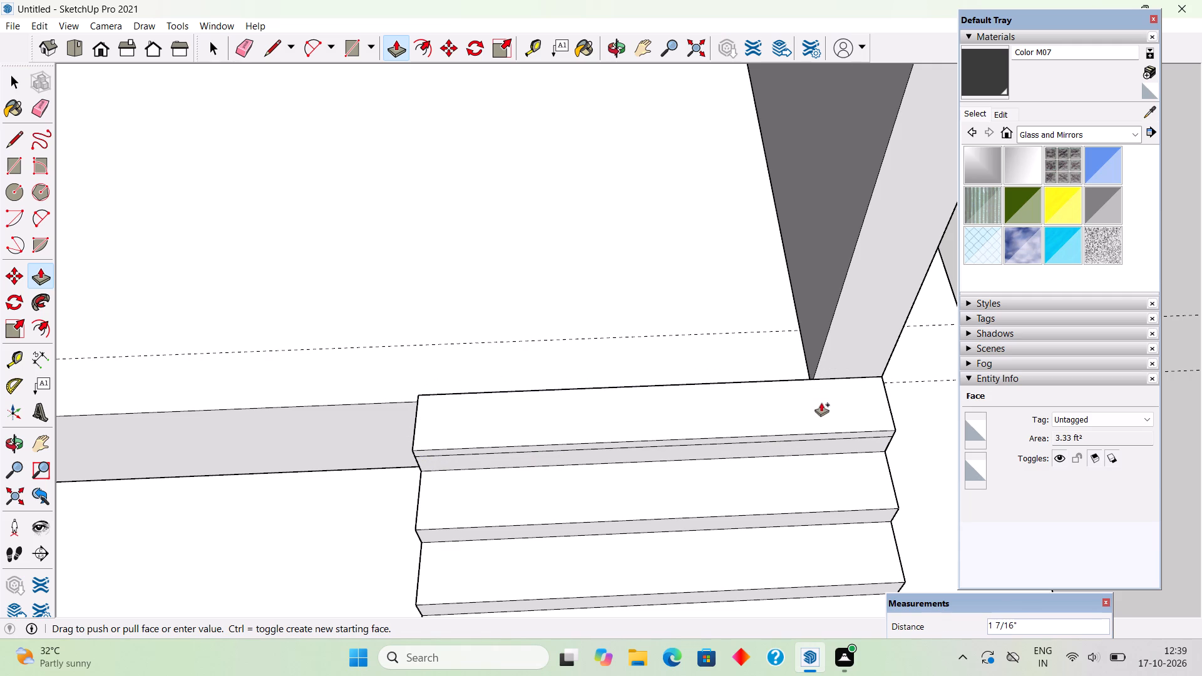
key("space")
key("p")
left_click(825, 406)
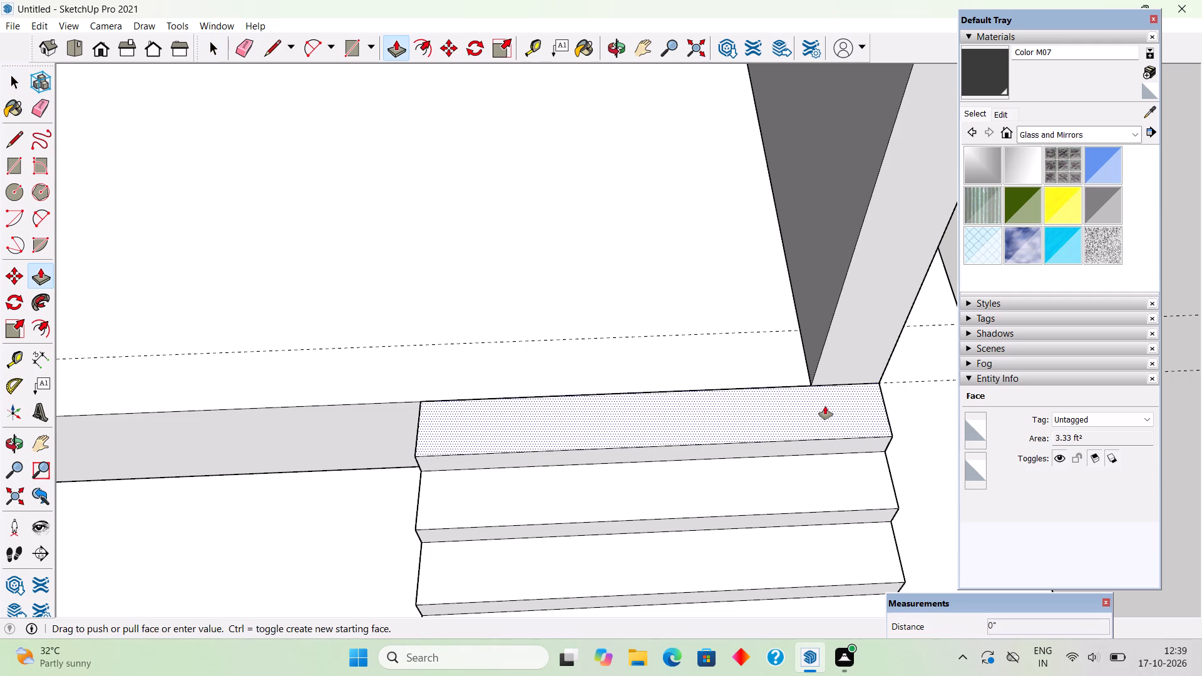
type("1\"")
key("Return")
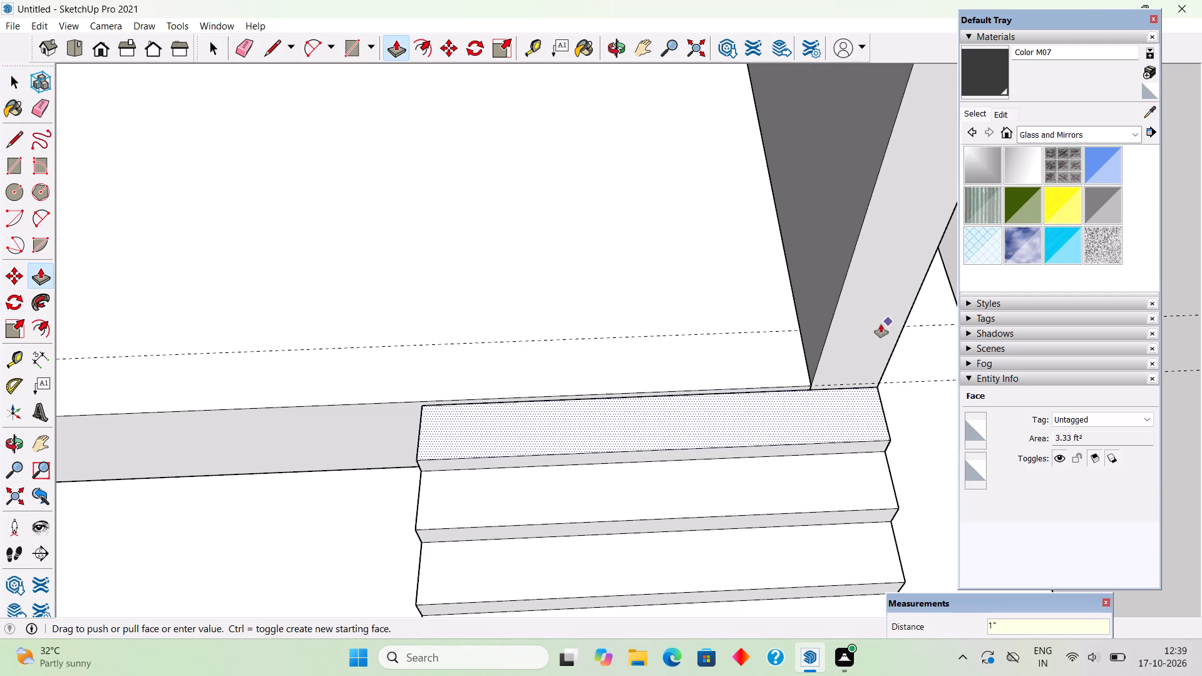
left_click(779, 428, "ctrl")
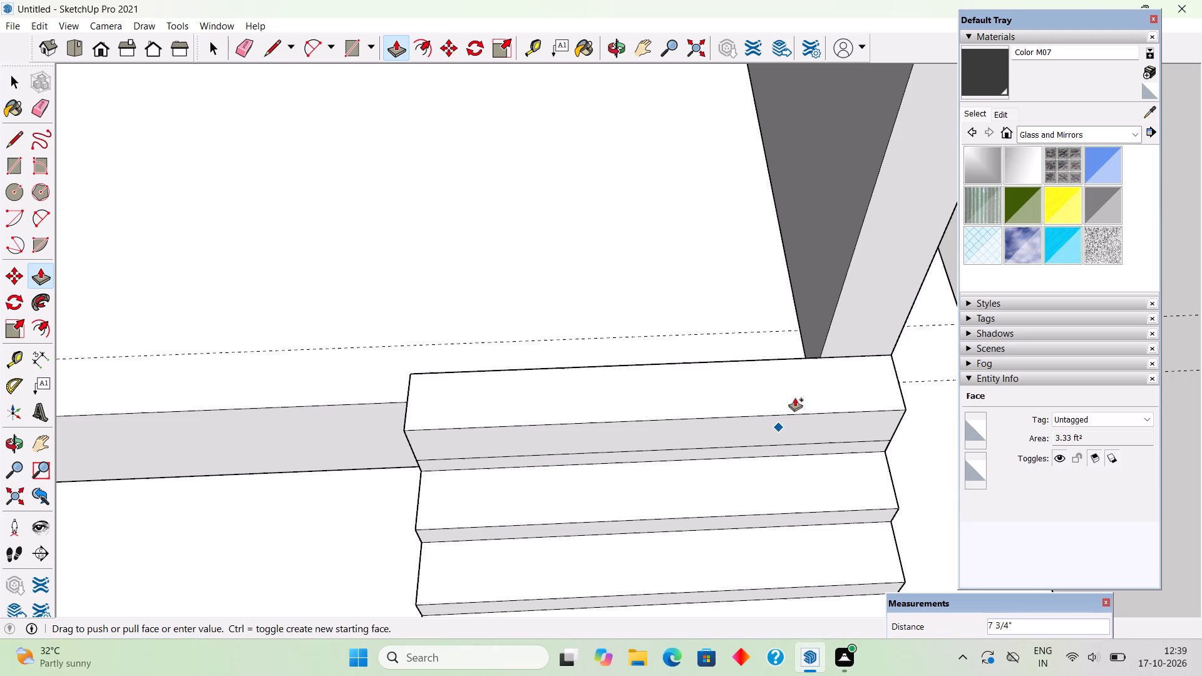
type("1\"")
key("Return")
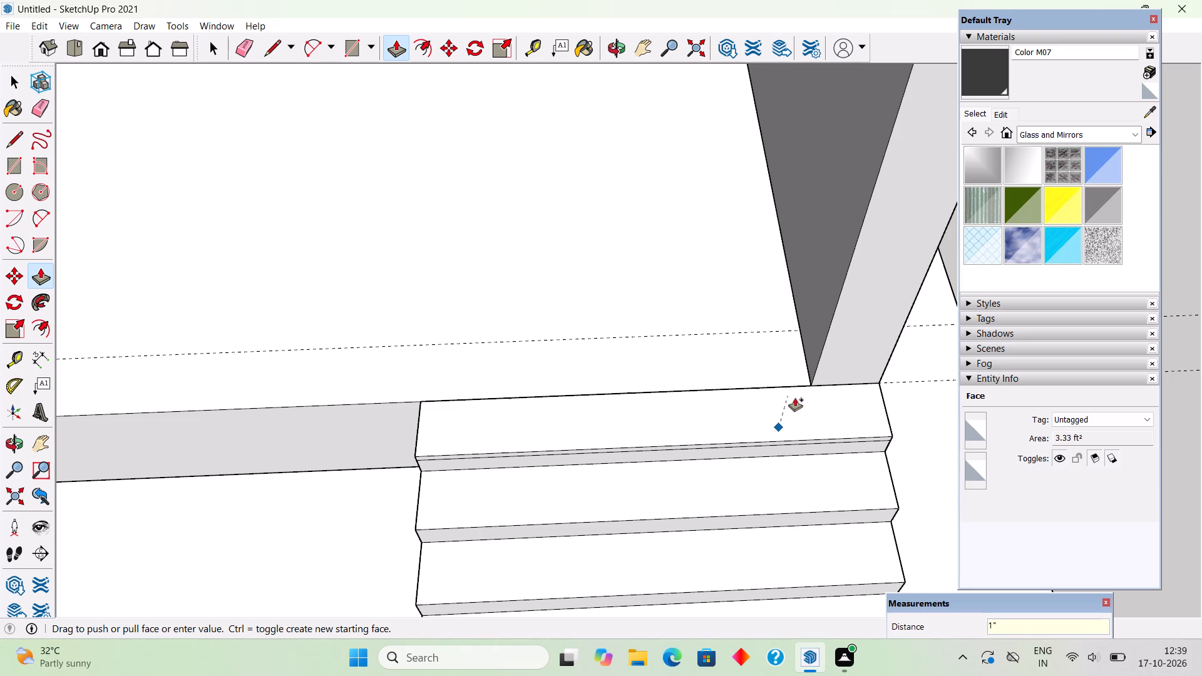
key("space")
Give the second tread from the top a 1" edge by pushing it down 1" and pulling it back up 1".
scroll(796, 398, "down", 6)
middle_click_drag(791, 444, 752, 273)
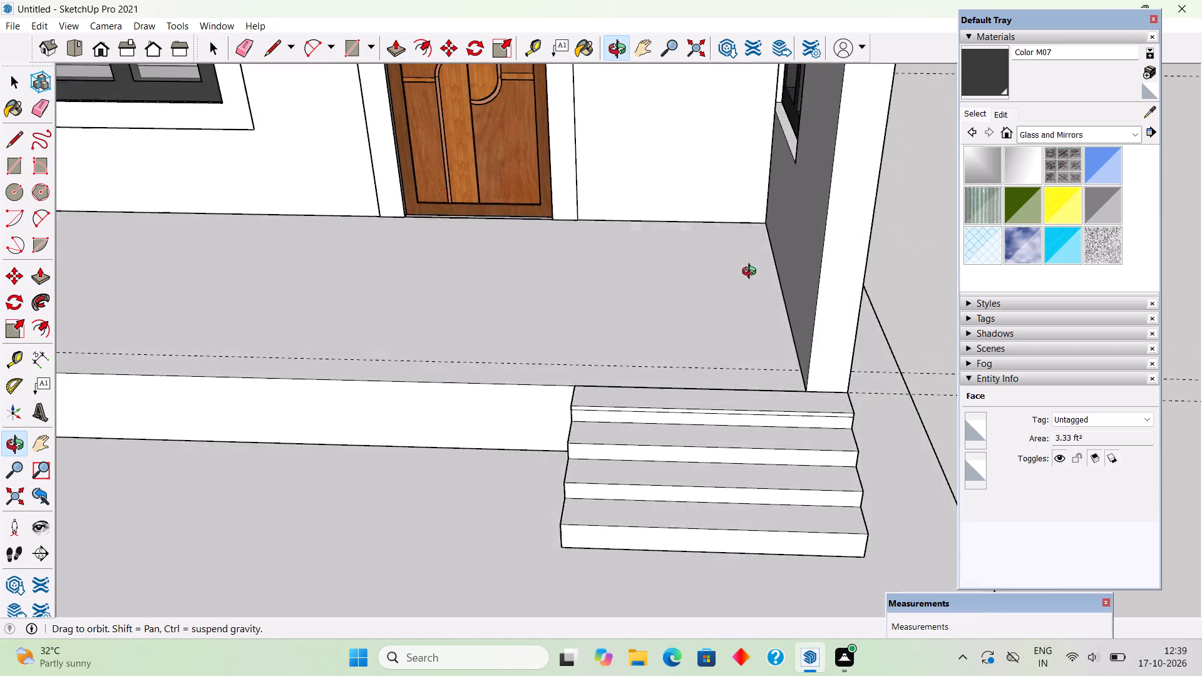
middle_click_drag(752, 273, 658, 224)
scroll(790, 441, "up", 4)
middle_click_drag(660, 476, 429, 468)
scroll(577, 448, "up", 2)
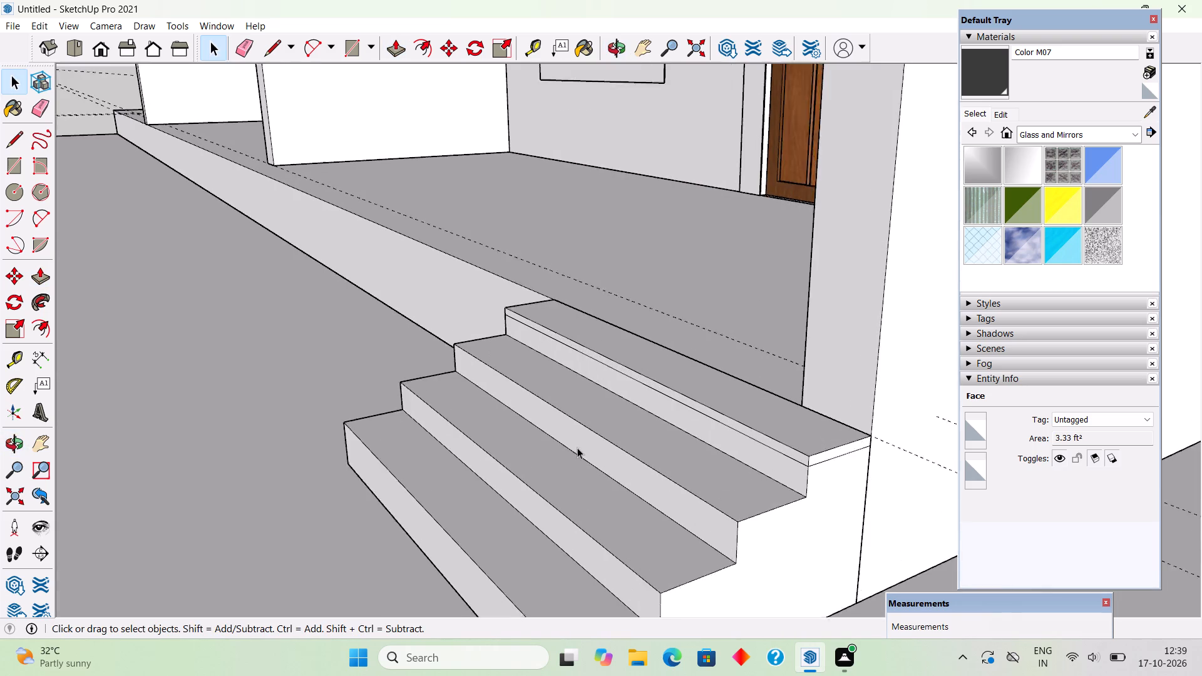
scroll(577, 448, "up", 3)
left_click(716, 447)
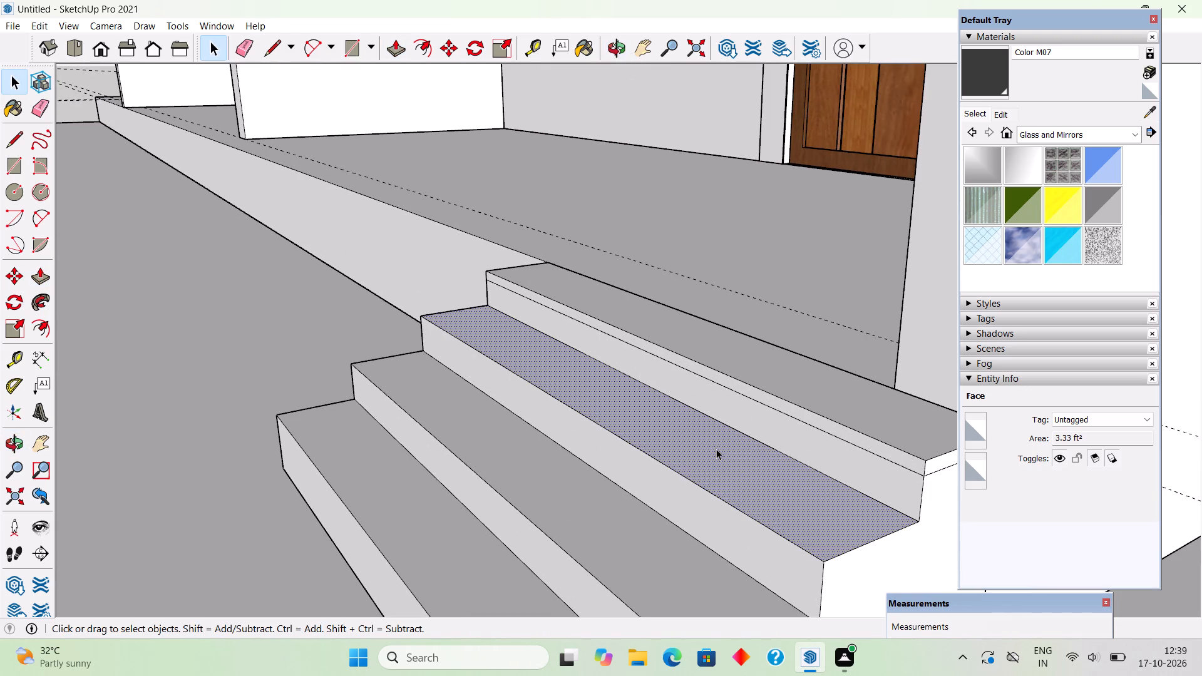
key("p")
left_click(716, 449)
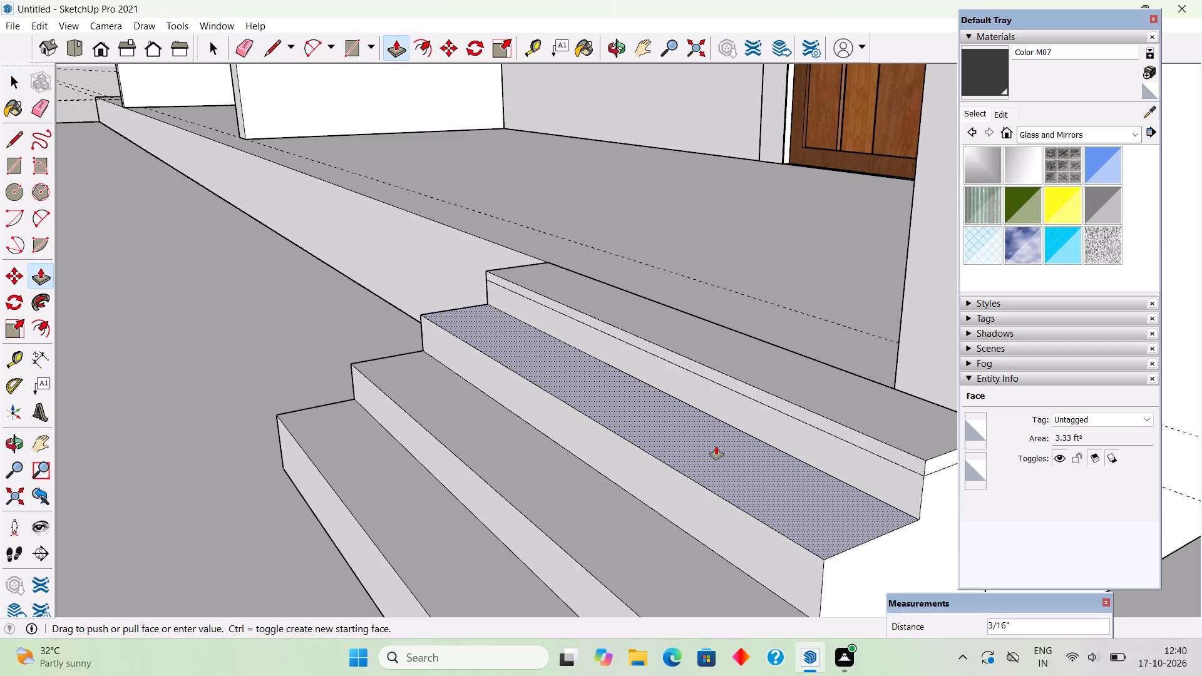
type("1\"")
key("Return")
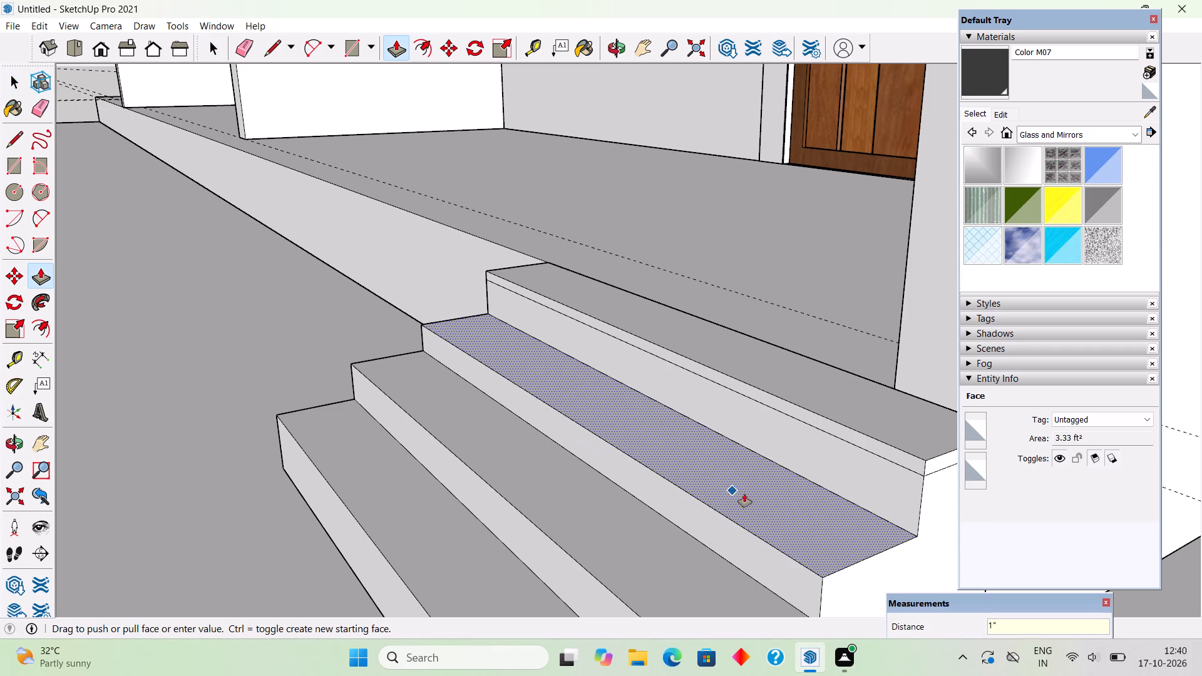
left_click(777, 503, "ctrl")
type("1\"")
key("Return")
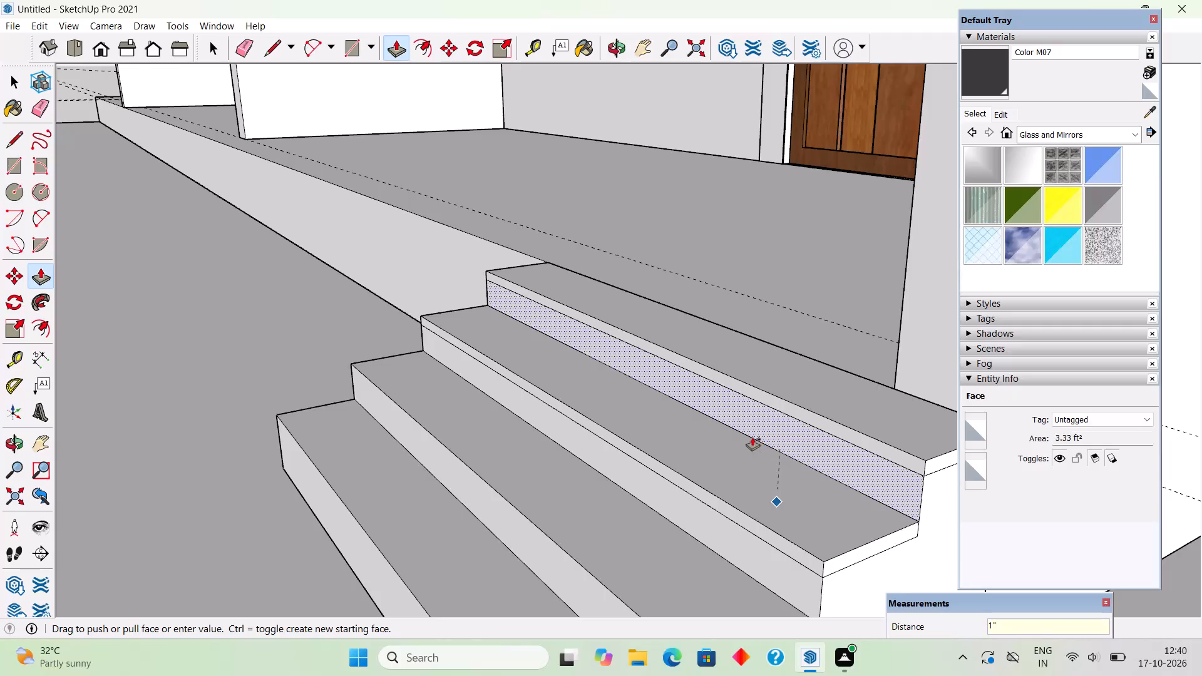
key("space")
Give the third tread from the top a 1" edge by pushing it down 1" and pulling it up 1".
scroll(644, 402, "down", 5)
scroll(675, 526, "up", 4)
left_click(675, 526)
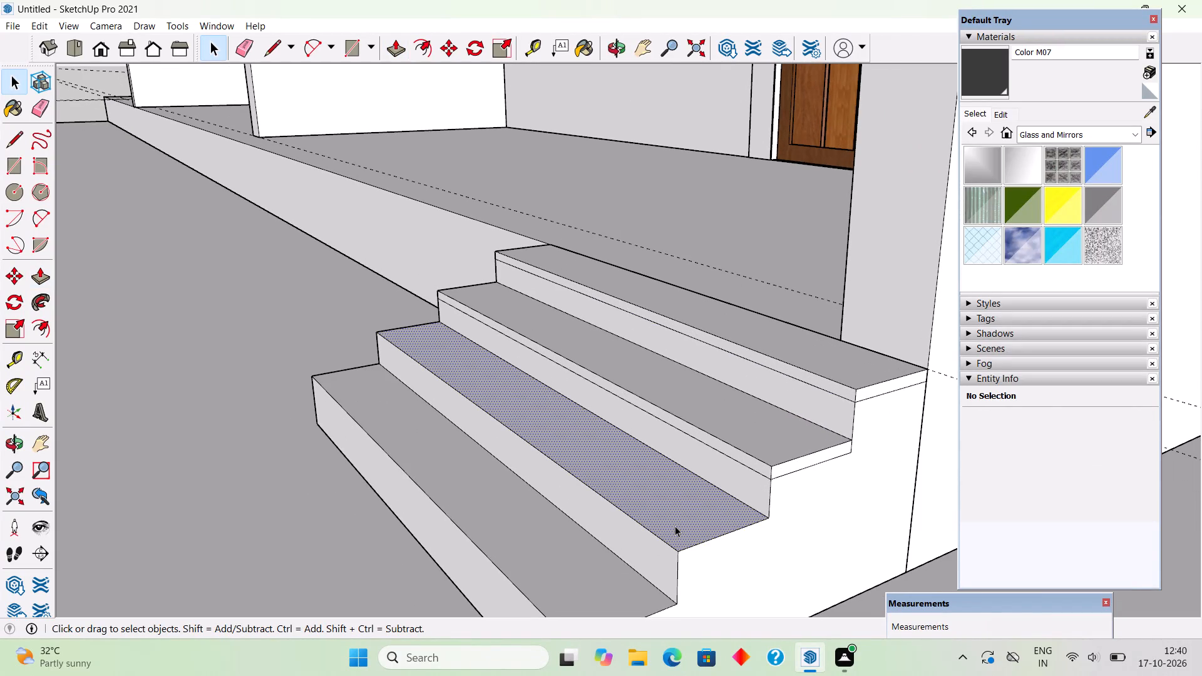
key("p")
left_click(675, 526)
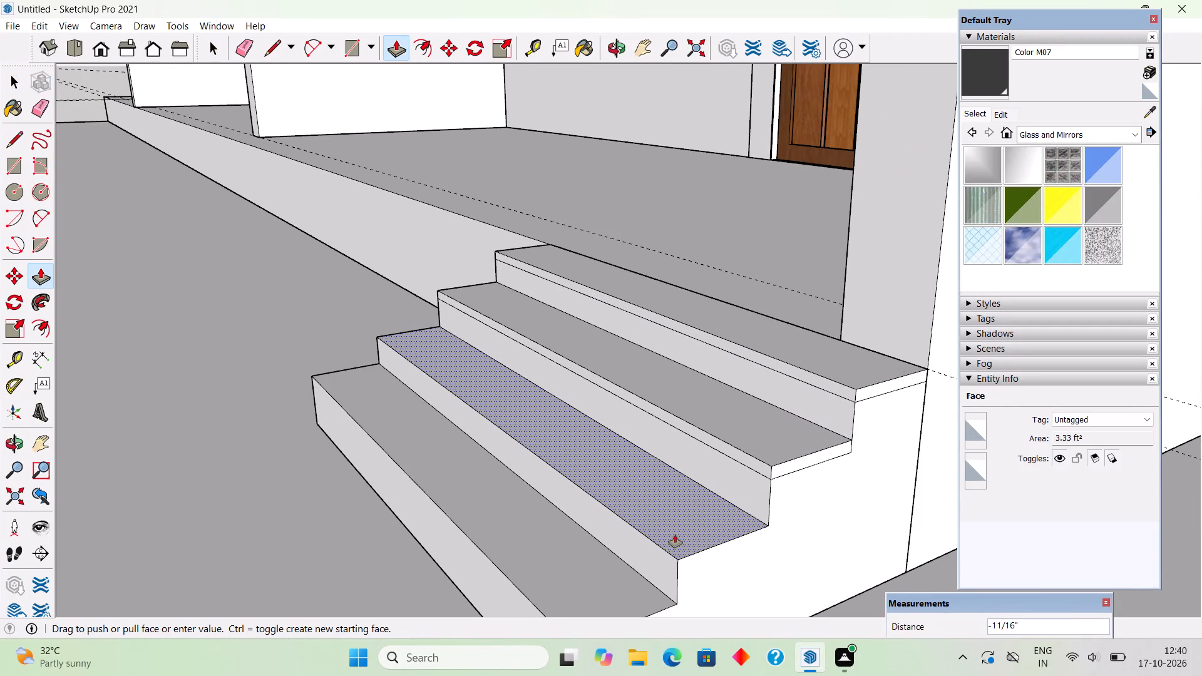
type("1\"")
key("Return")
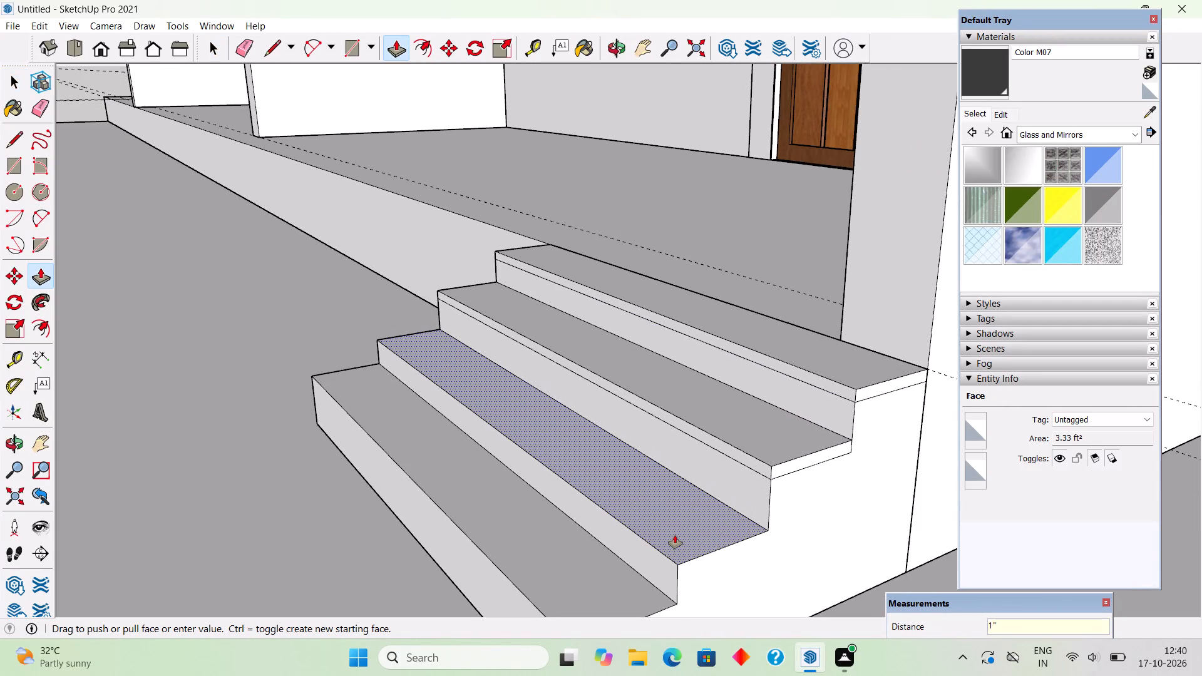
left_click(675, 535, "ctrl")
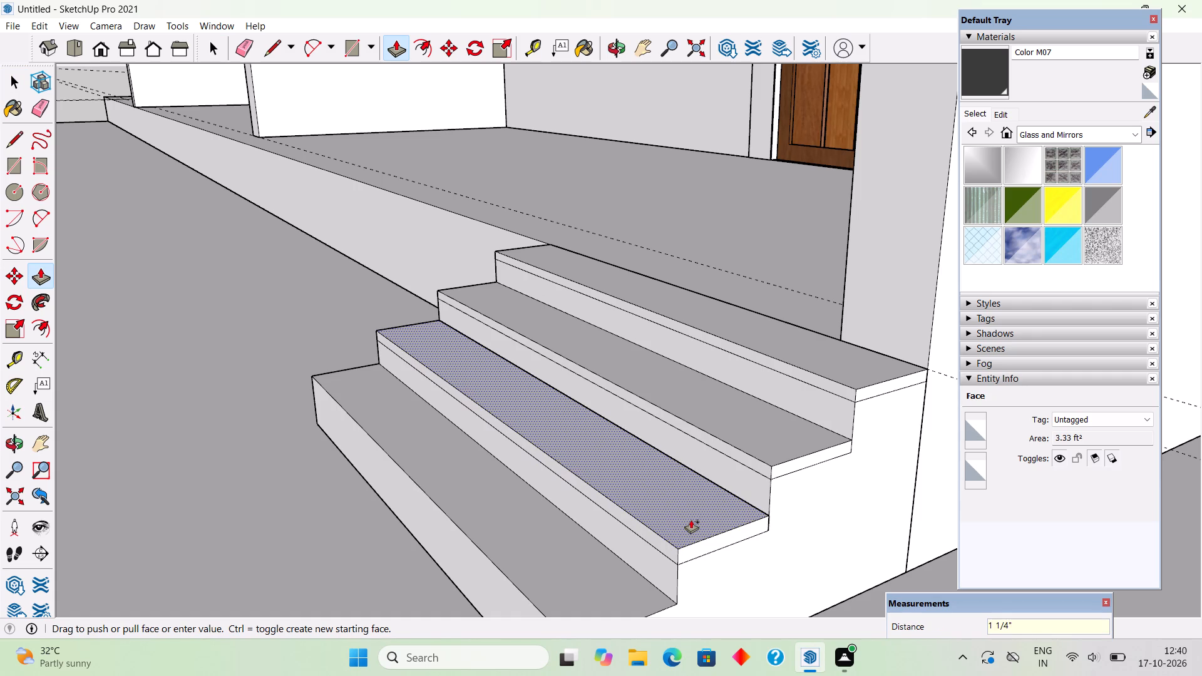
type("1\"")
key("Return")
scroll(689, 523, "down", 6)
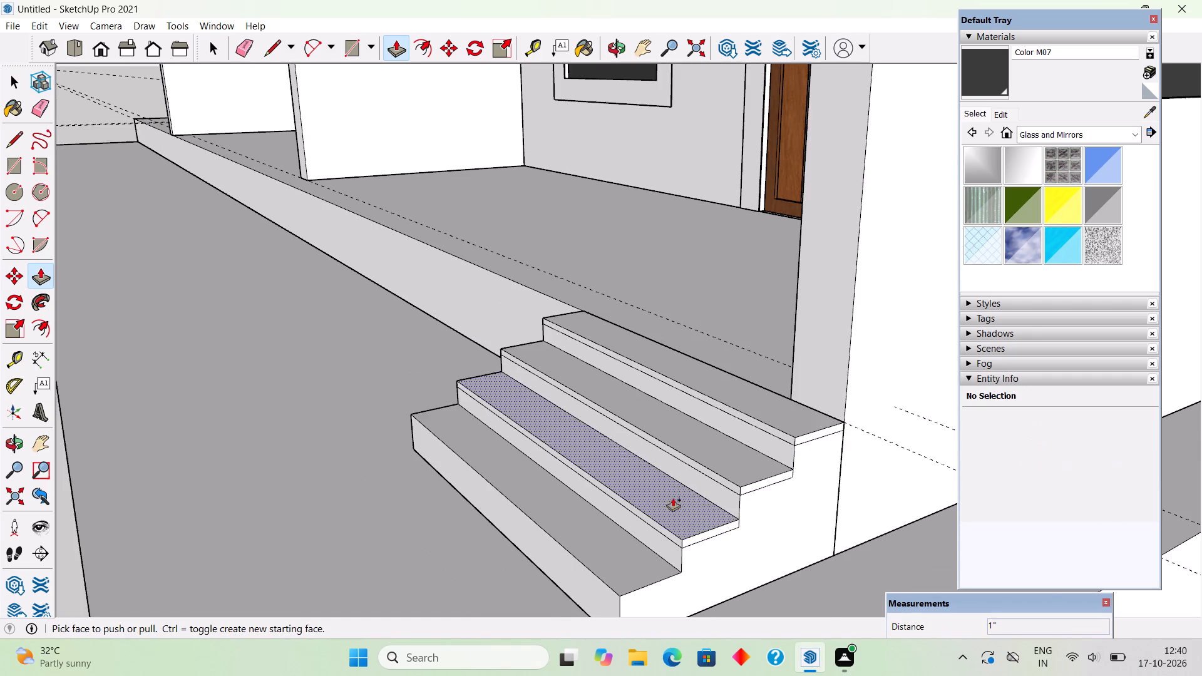
Give the bottom tread a 1" edge by pushing it down 1" and pulling it back up 1".
left_click(631, 571)
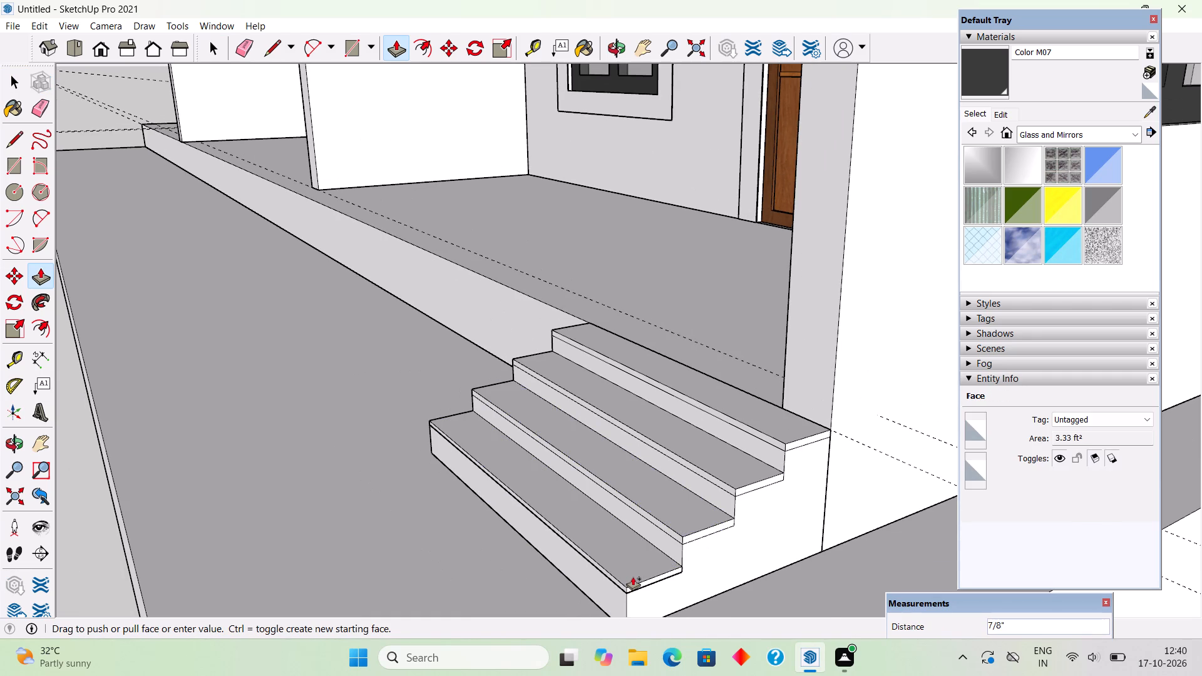
key("space")
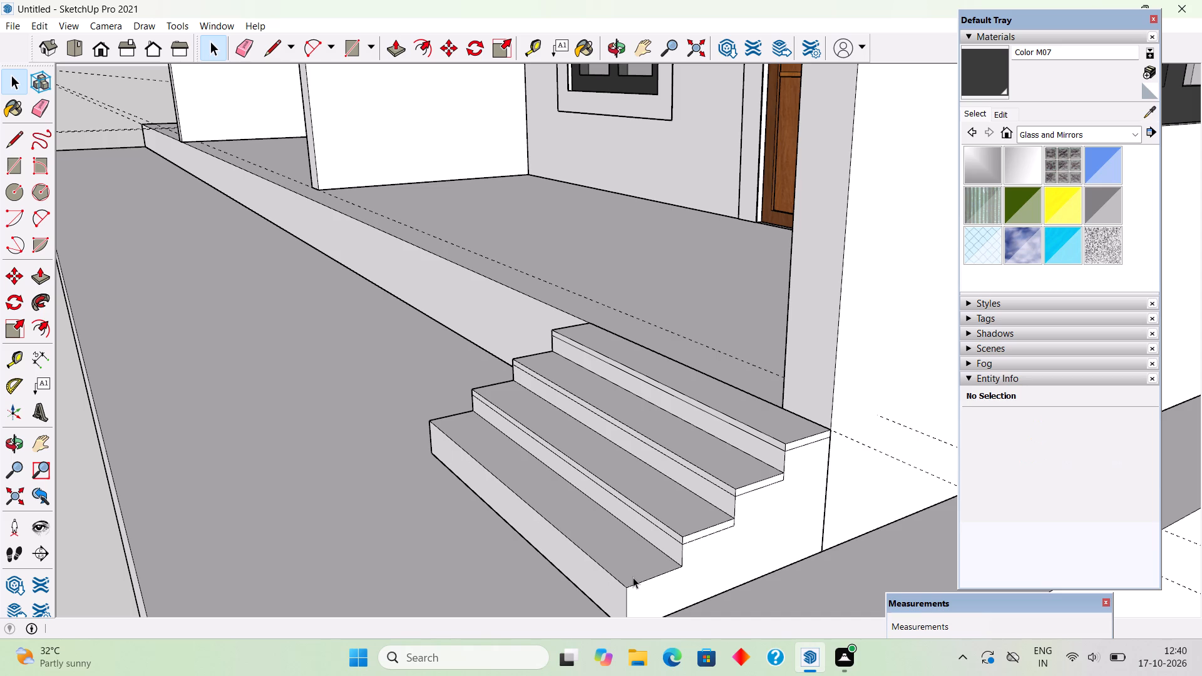
key("p")
left_click(634, 568)
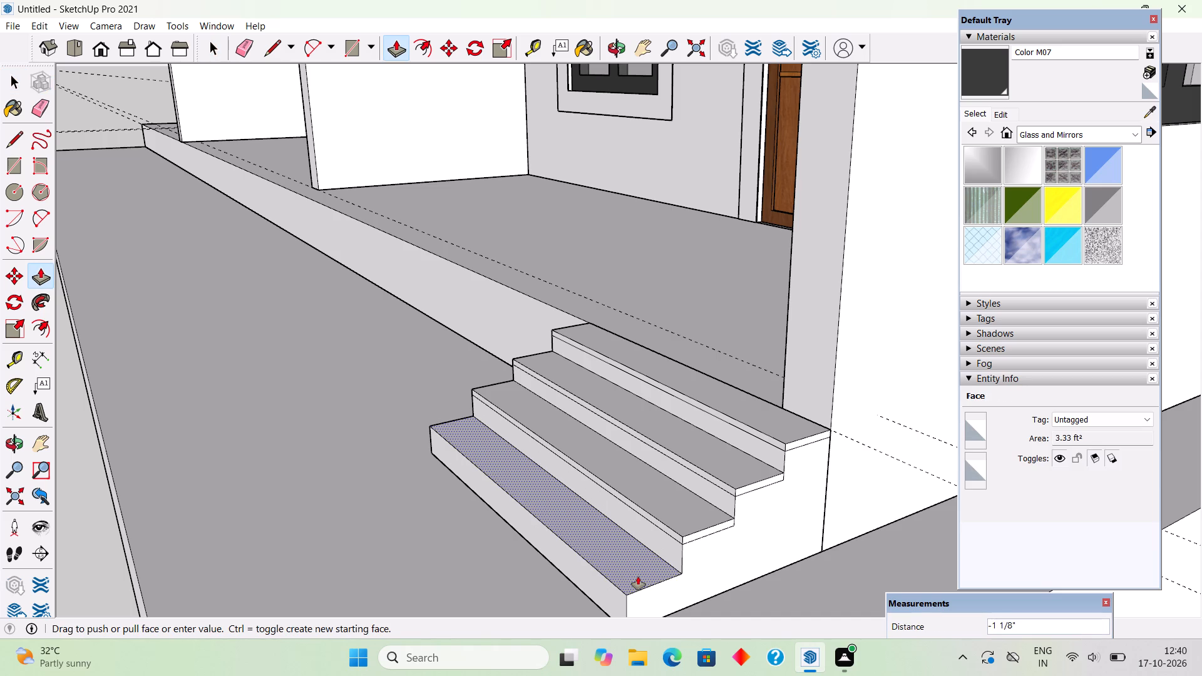
type("1\"")
key("Return")
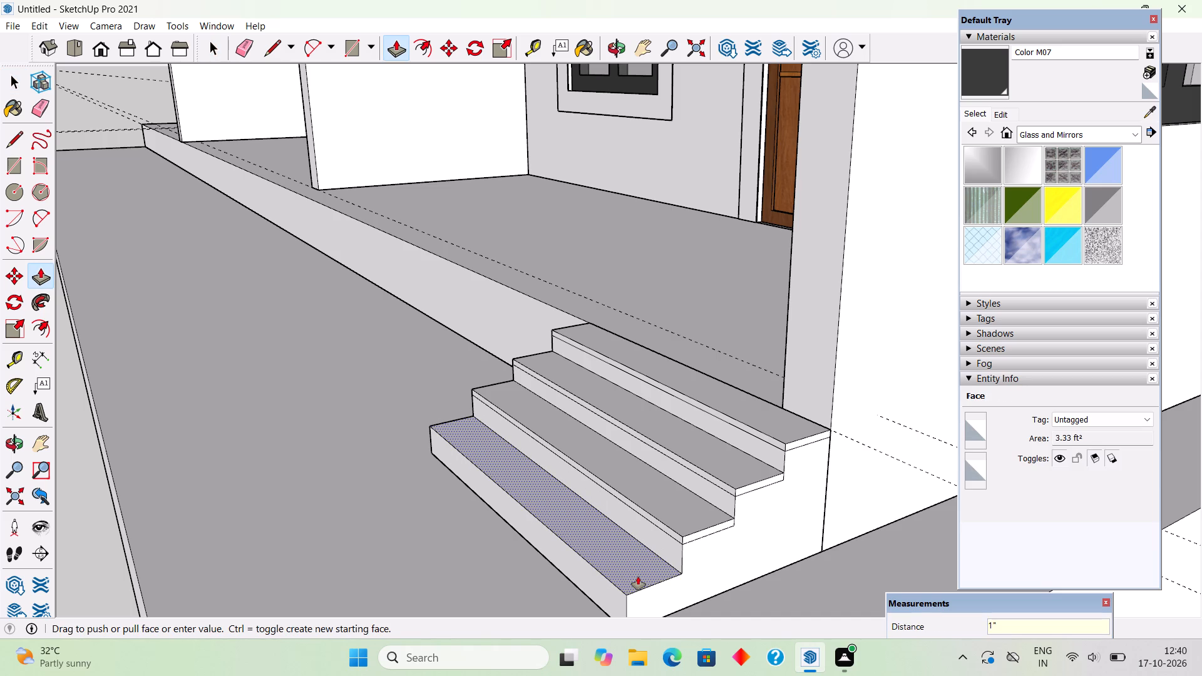
left_click(638, 576, "ctrl")
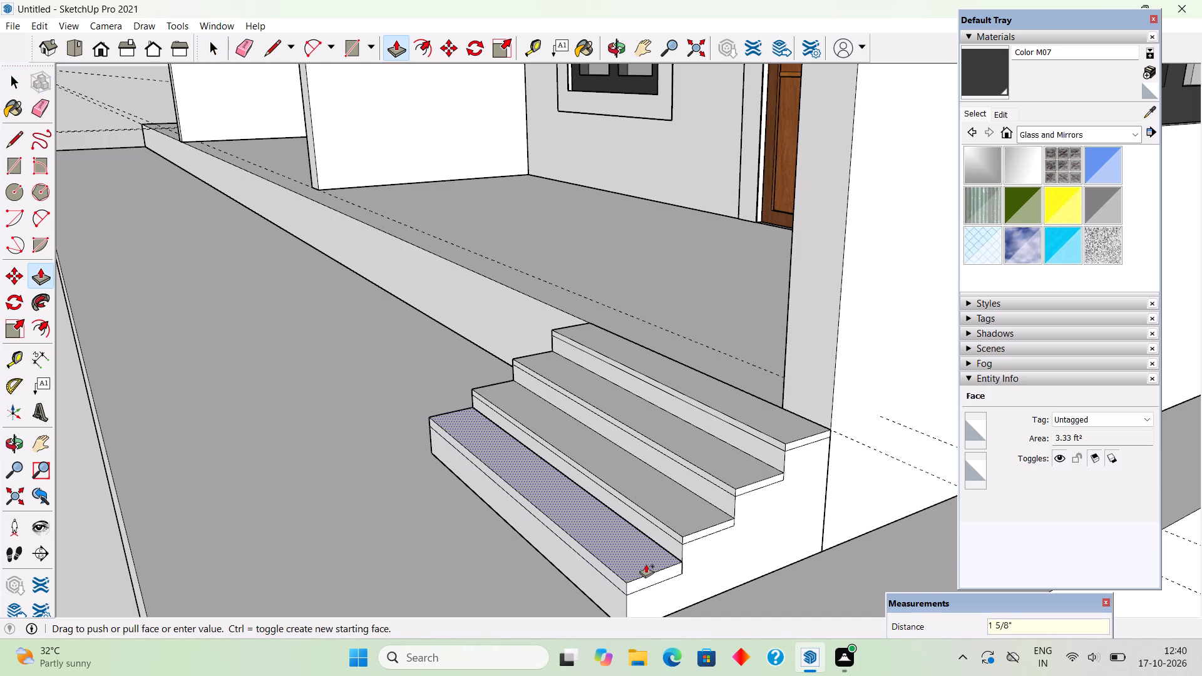
type("1\"")
key("Return")
key("space")
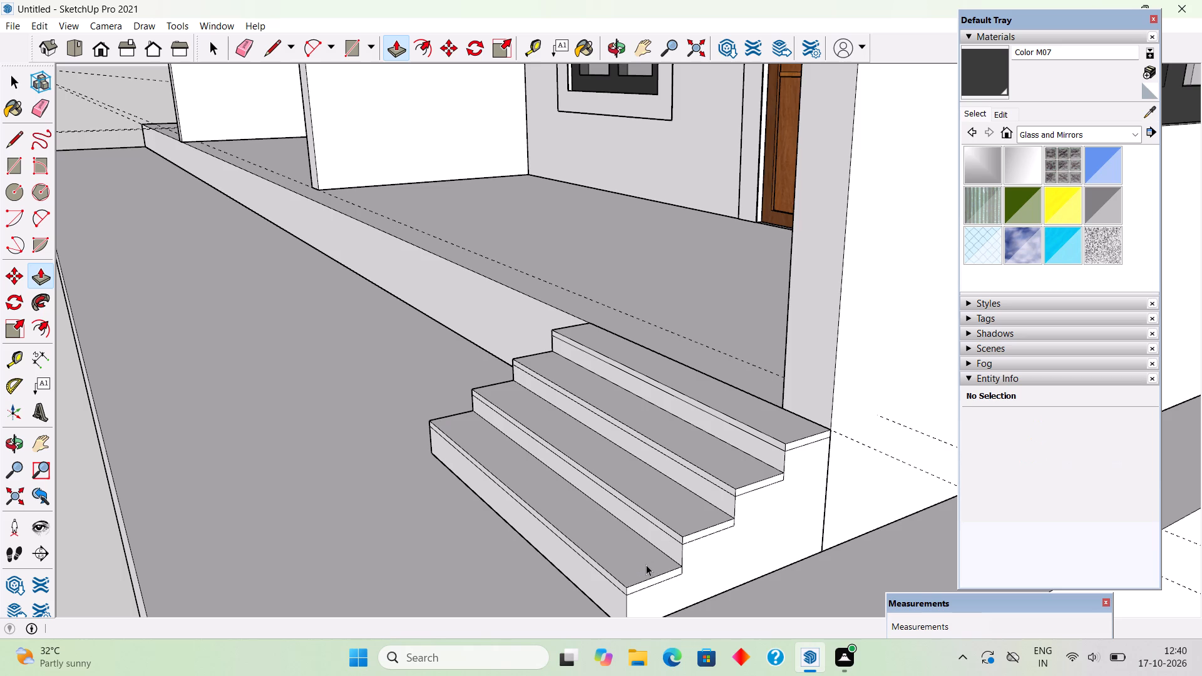
Select the connected stair geometry as a check, clear the selection, and view the stair from the front of the house.
scroll(646, 565, "down", 5)
triple_click(715, 554)
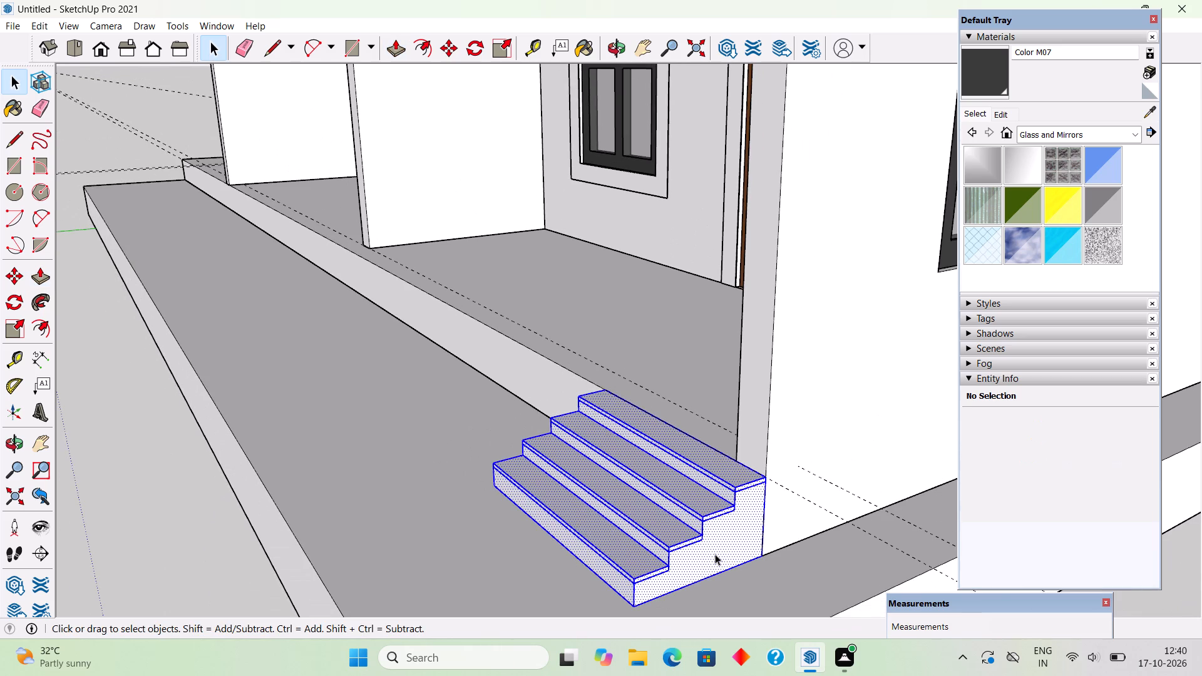
scroll(715, 554, "down", 5)
left_click(362, 536)
scroll(362, 536, "down", 4)
middle_click_drag(370, 541, 647, 479)
scroll(647, 479, "down", 3)
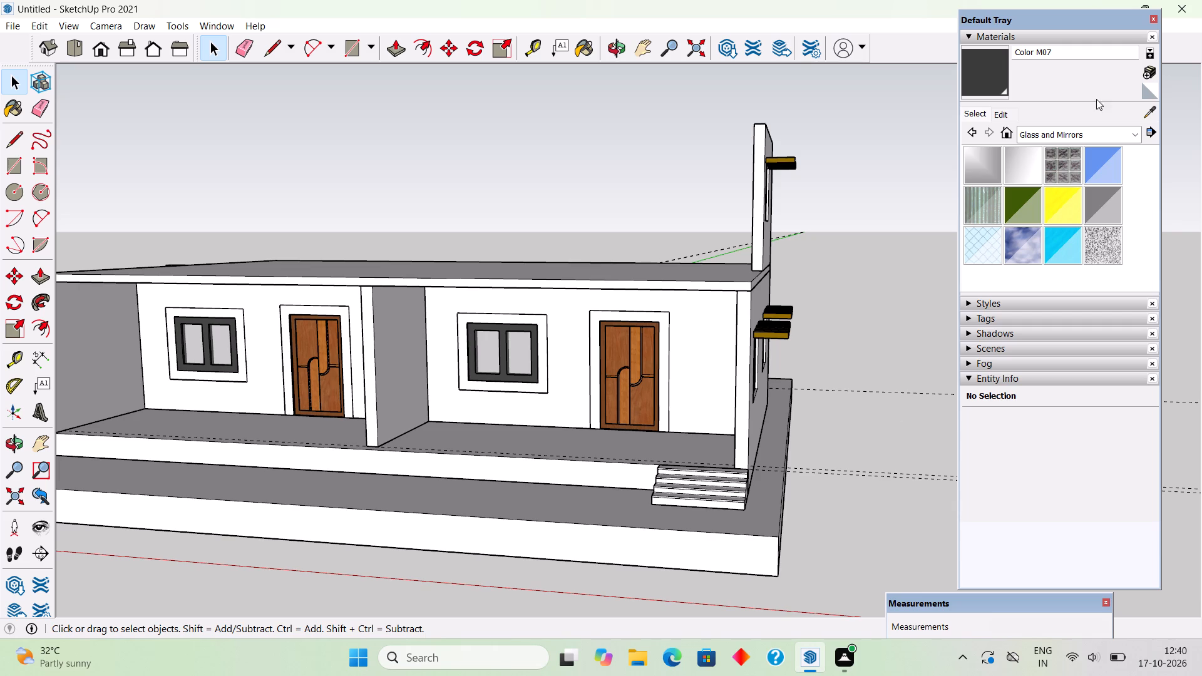
Switch the materials library to the Colors collection.
left_click(1072, 137)
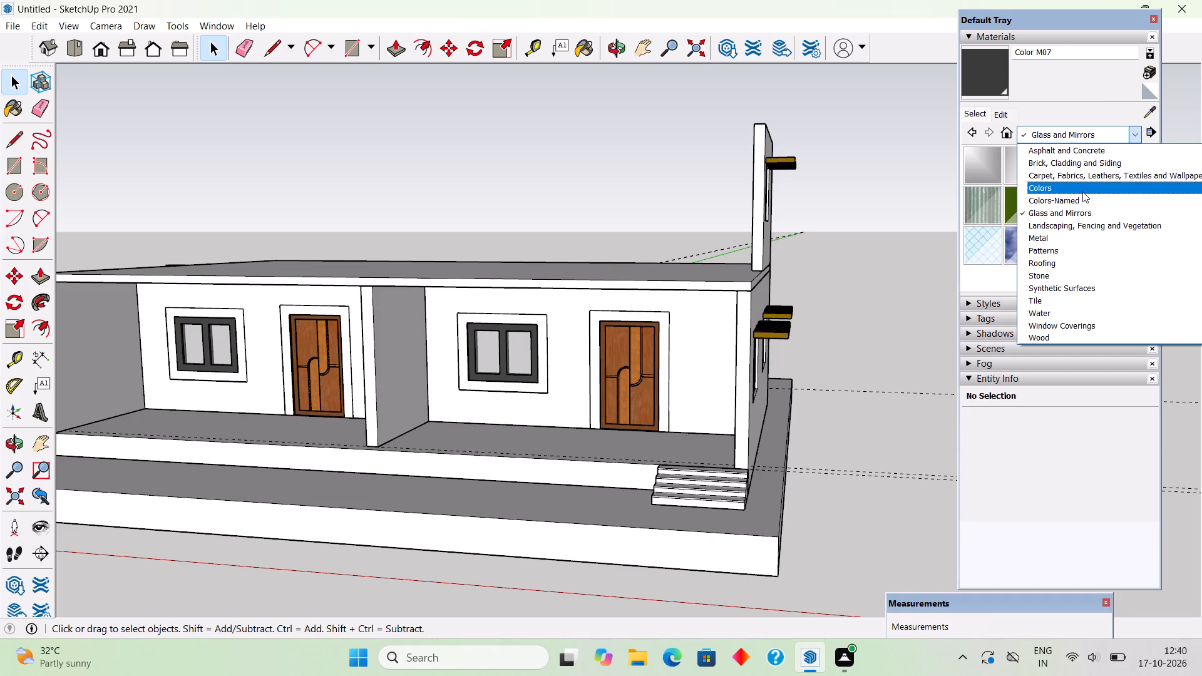
left_click(1082, 192)
Paint the top faces of all four stair treads with the dark Color M07 material.
middle_click_drag(1042, 288, 992, 316)
scroll(975, 290, "down", 3)
middle_click_drag(717, 494, 577, 499)
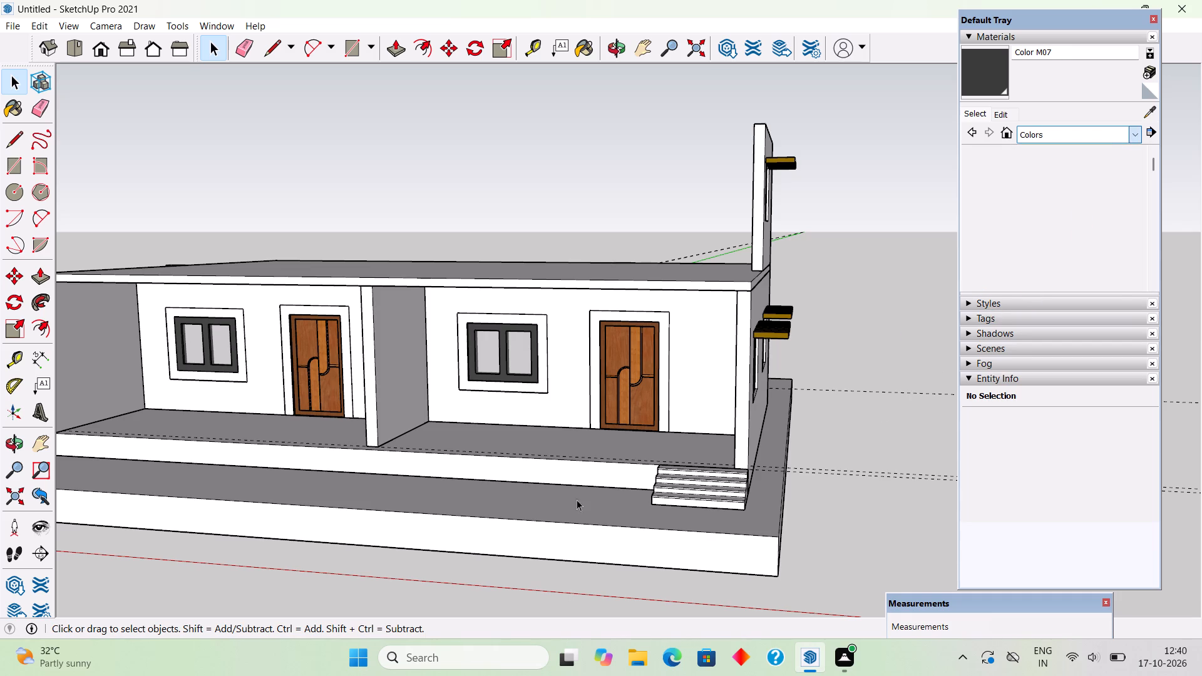
middle_click_drag(577, 499, 496, 477)
scroll(672, 476, "up", 12)
middle_click_drag(565, 385, 482, 477)
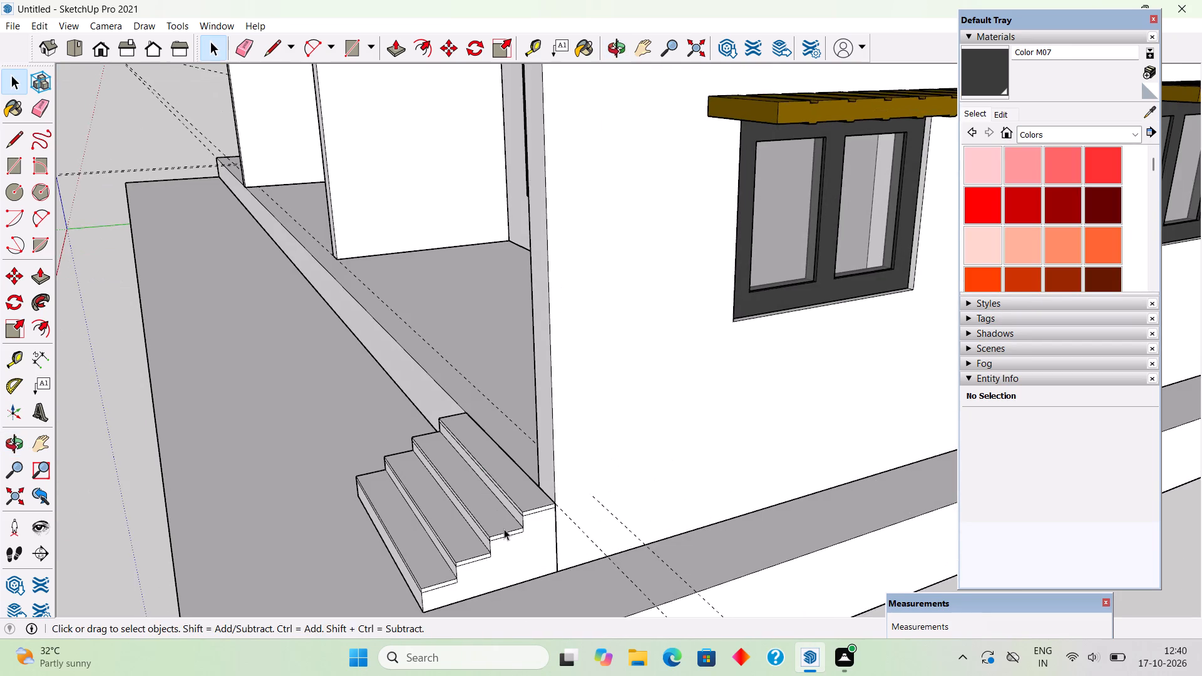
scroll(515, 545, "up", 1)
middle_click_drag(454, 386, 458, 476)
scroll(453, 386, "down", 5)
scroll(498, 571, "up", 4)
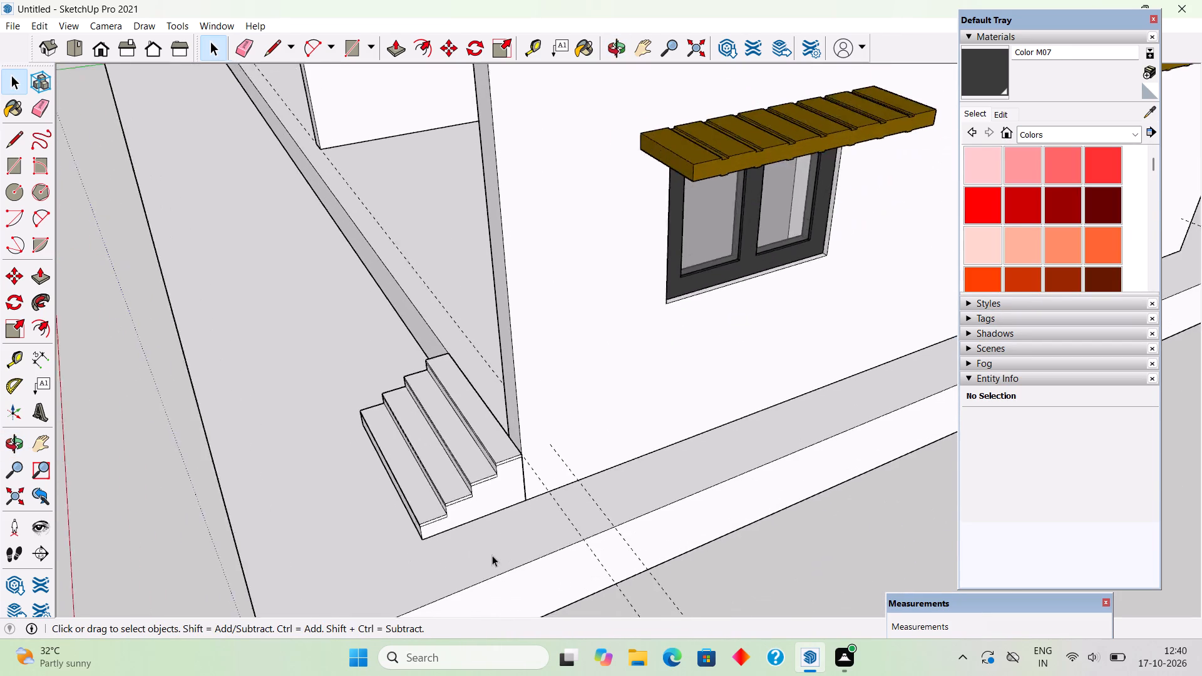
scroll(492, 555, "up", 7)
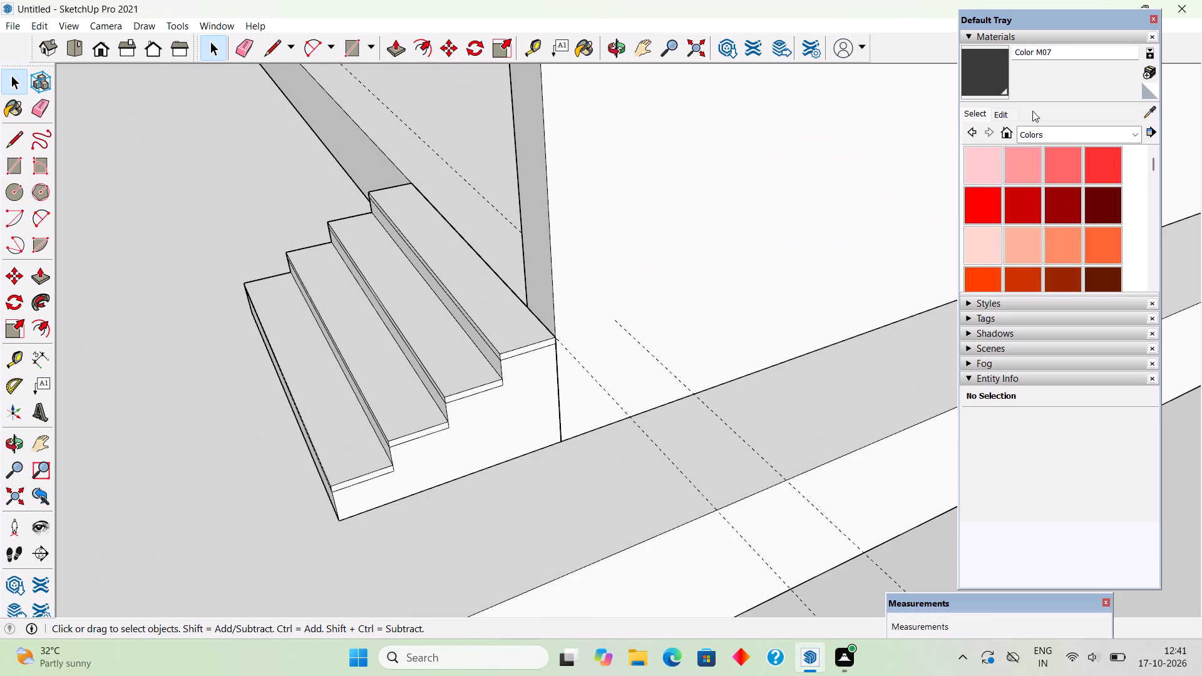
left_click(990, 78)
scroll(566, 291, "up", 2)
left_click(517, 333)
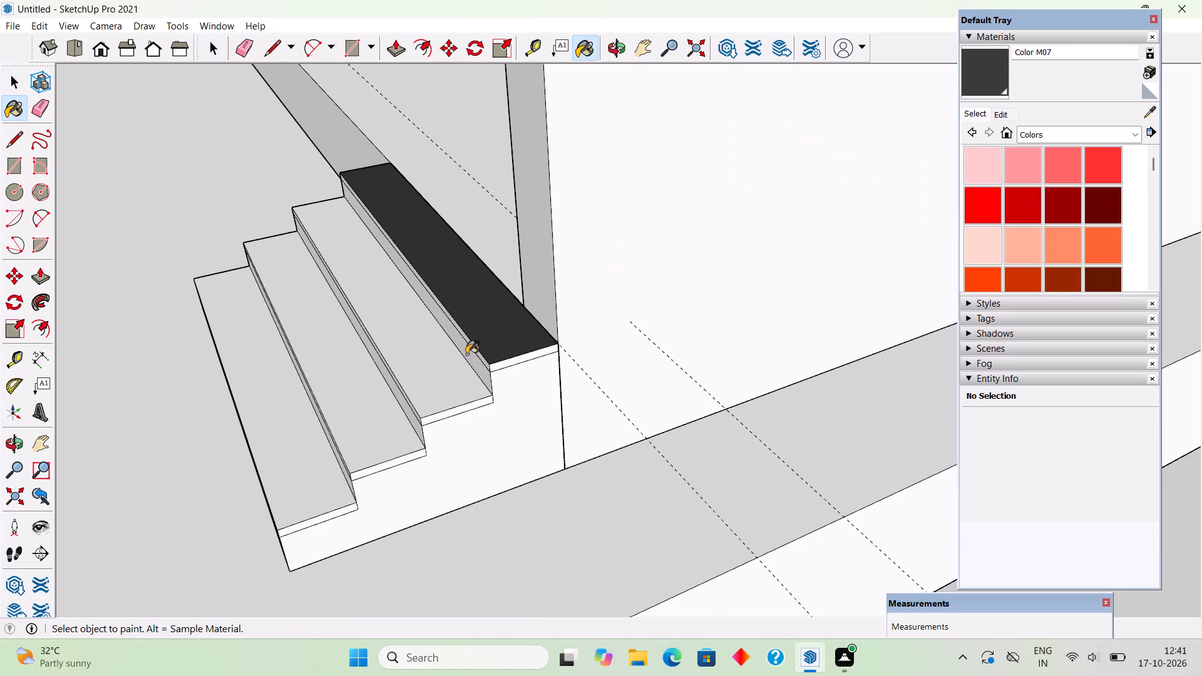
left_click(431, 388)
left_click(367, 412)
left_click(309, 476)
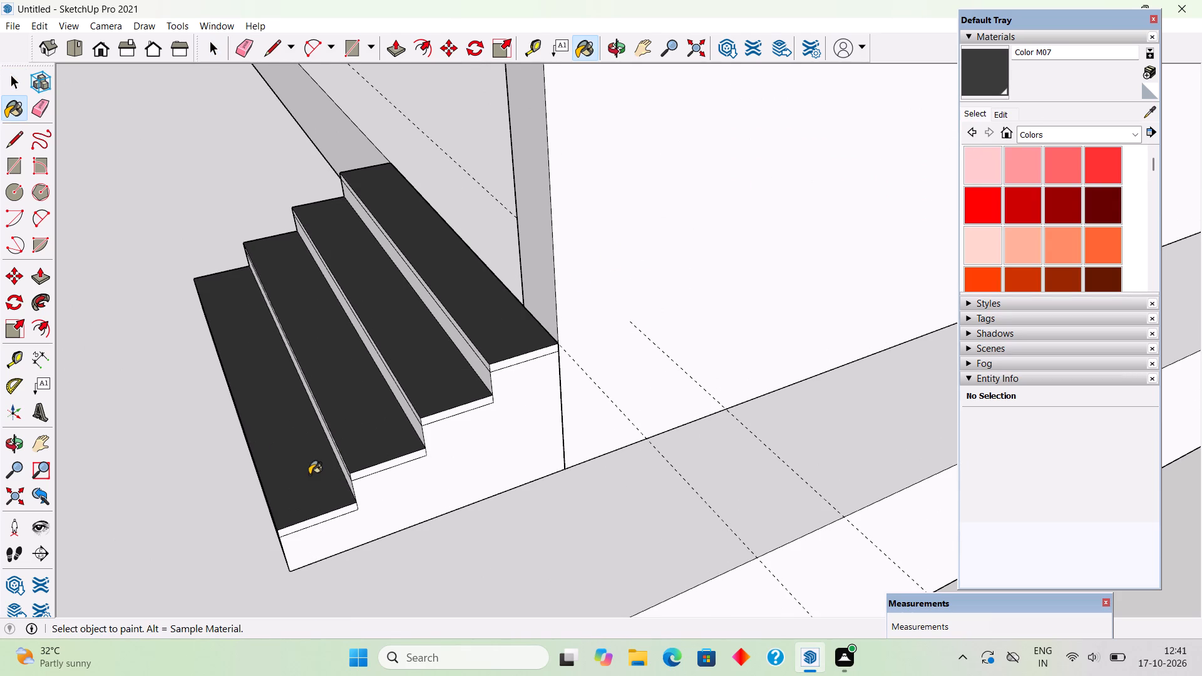
Paint the front edges and the house-corner-side end edges of all four treads with Color M07.
middle_click_drag(370, 458, 631, 299)
left_click(528, 460)
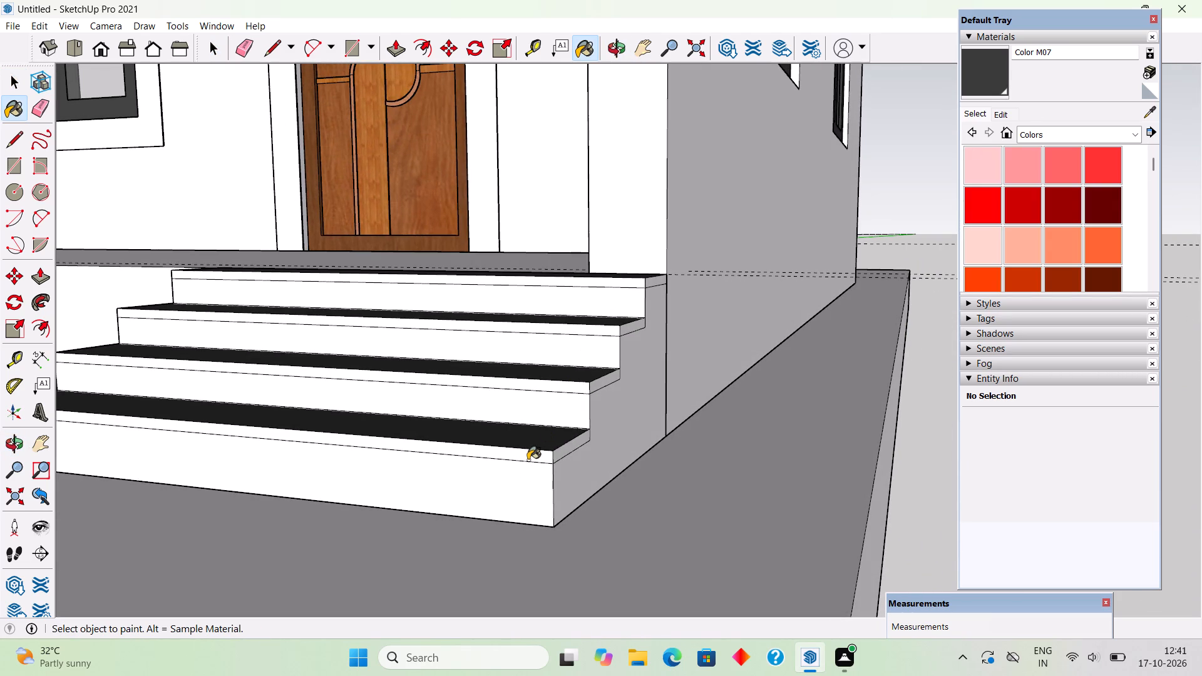
left_click(559, 454)
left_click(562, 385)
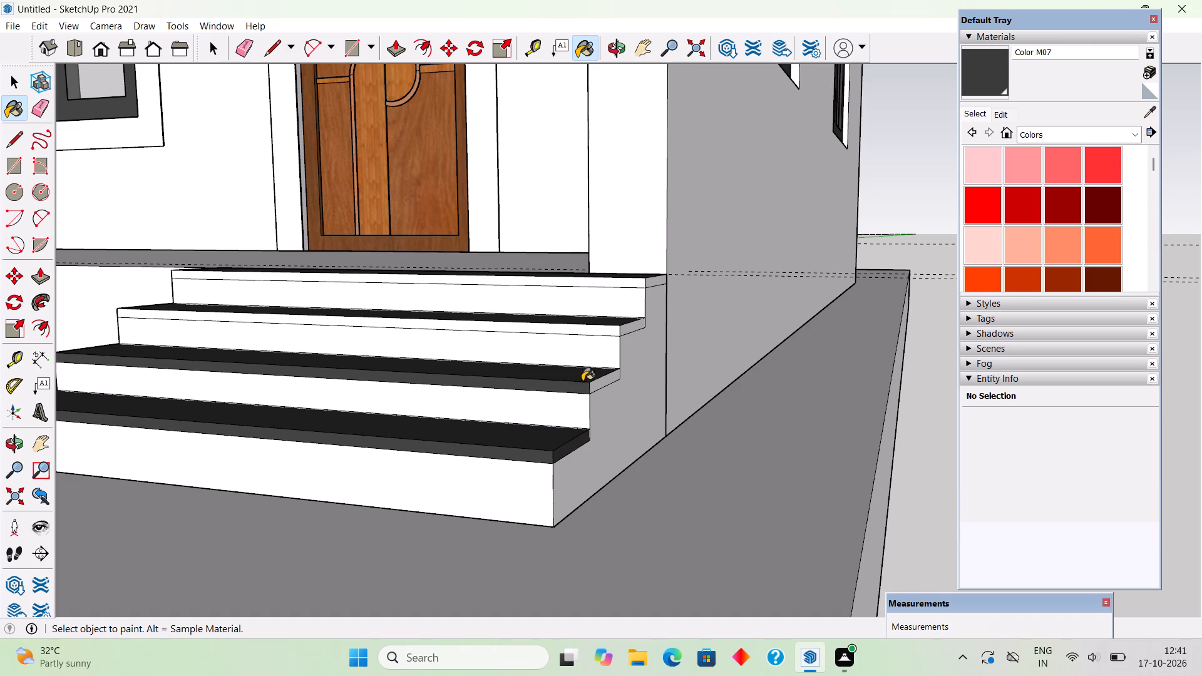
left_click(598, 382)
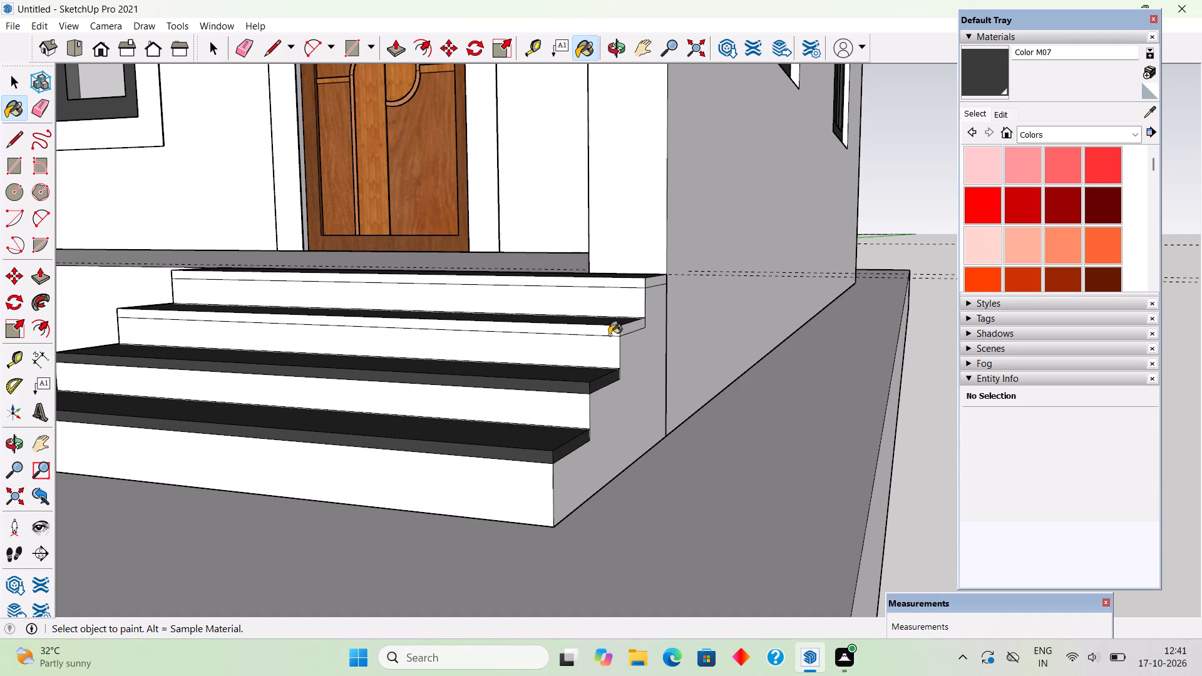
left_click(614, 329)
left_click(627, 327)
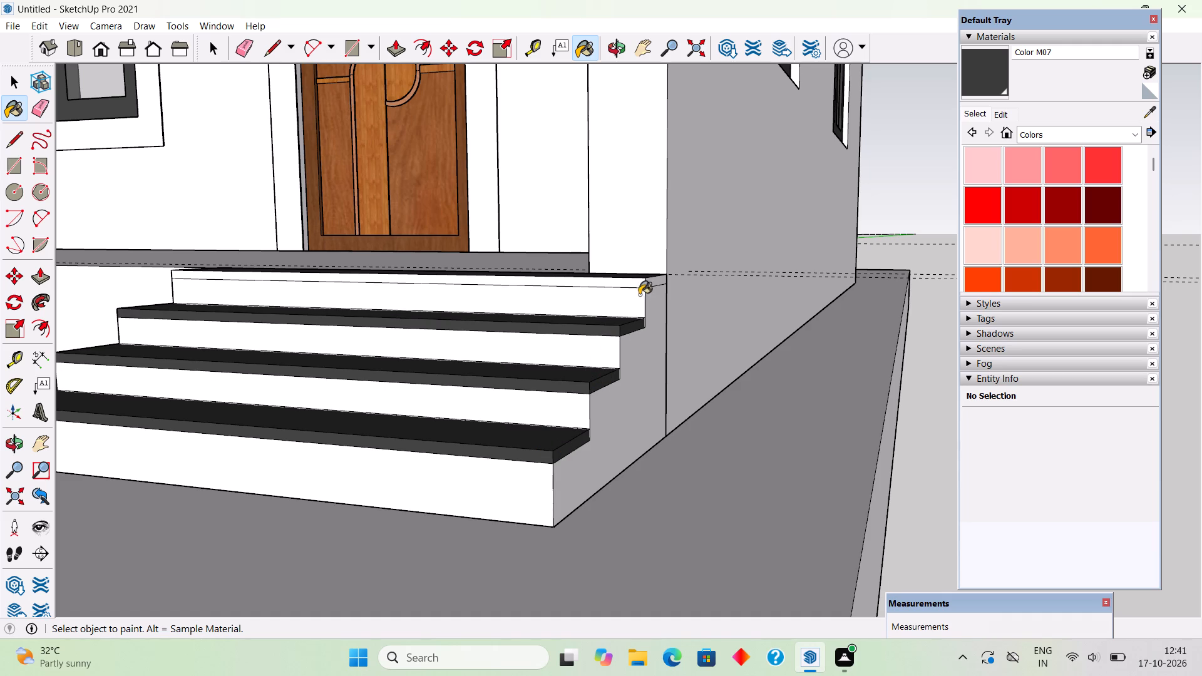
left_click(639, 284)
left_click(649, 282)
Paint the end edges of all four treads on the opposite side of the stair with Color M07.
scroll(649, 282, "down", 5)
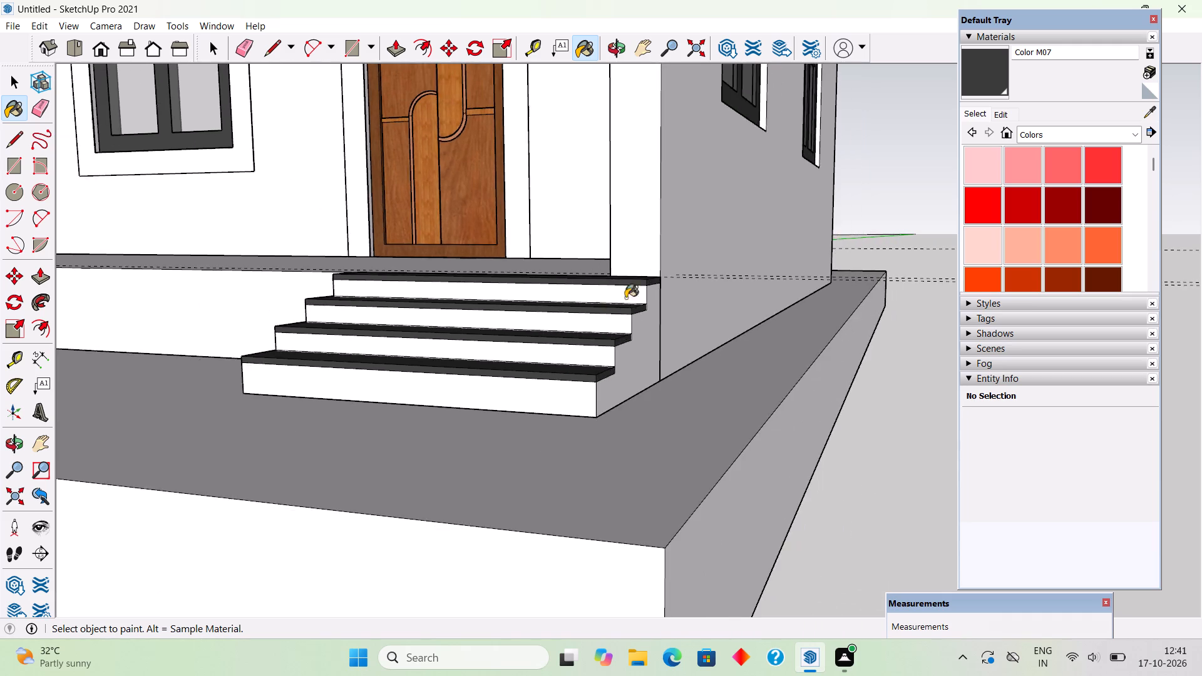
middle_click_drag(523, 353, 962, 332)
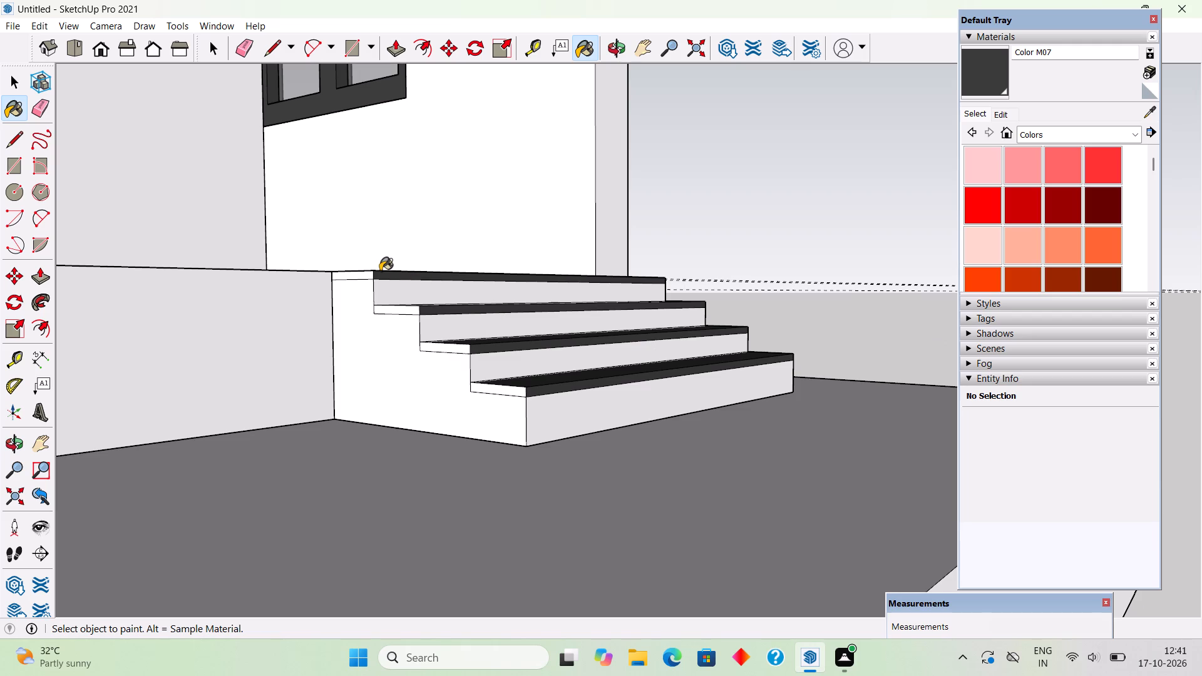
left_click(366, 275)
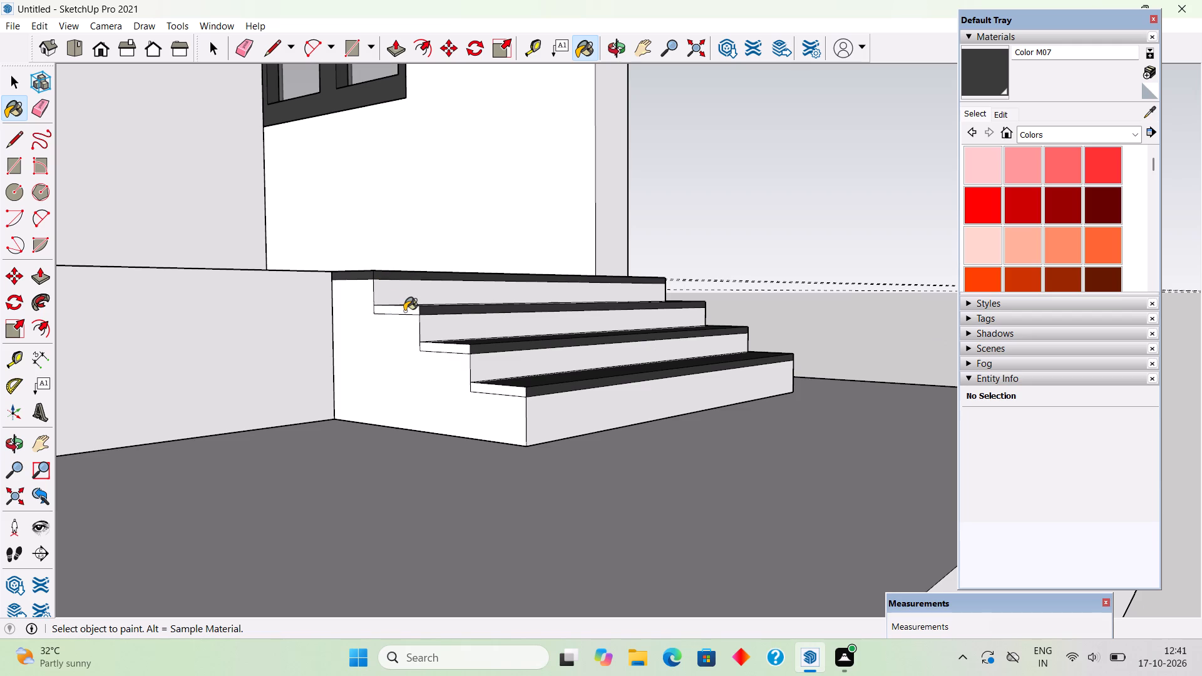
left_click(404, 311)
left_click(446, 347)
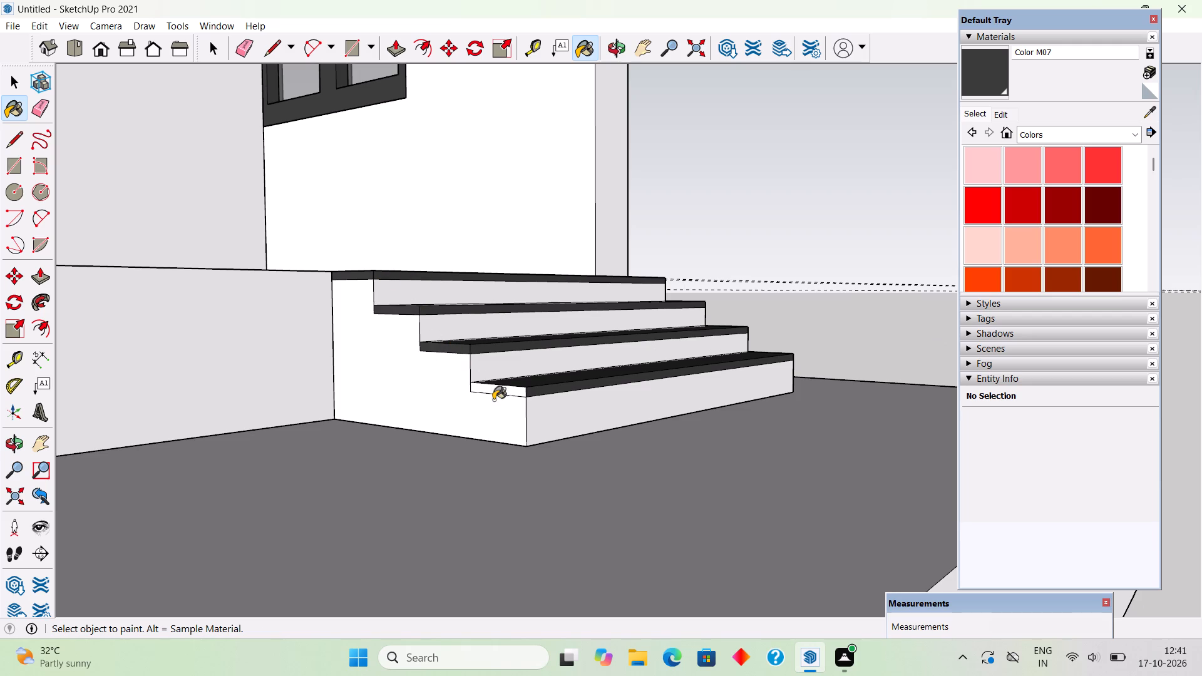
left_click(508, 389)
key("space")
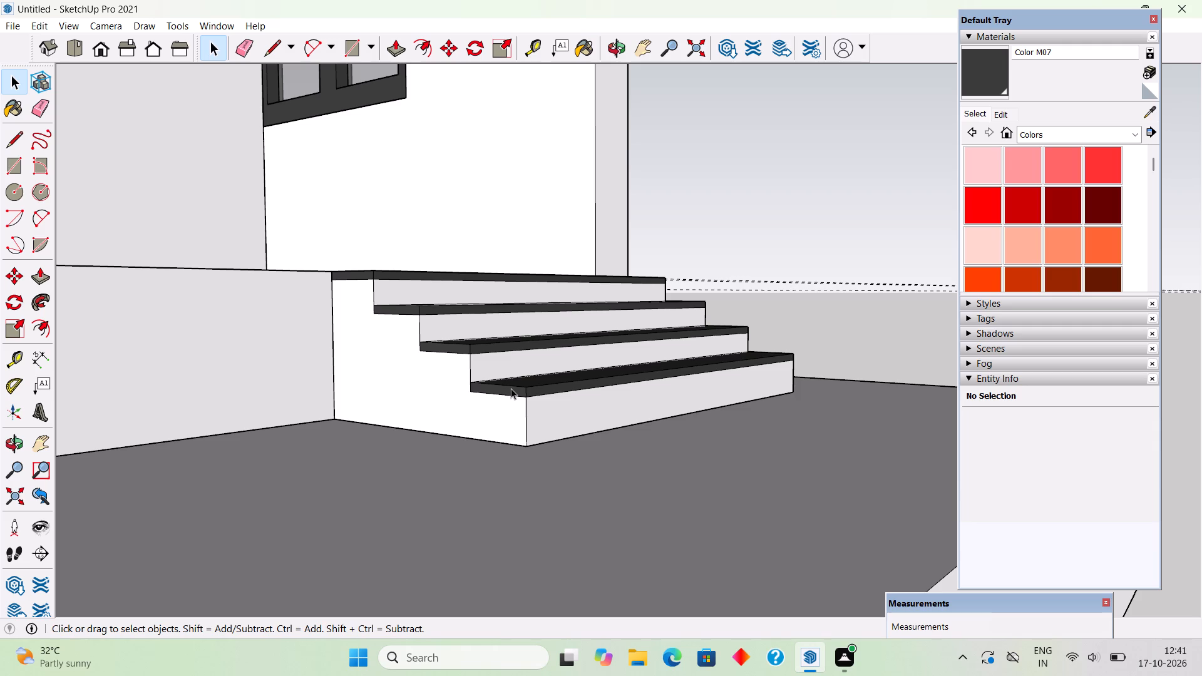
key("space")
Group all the connected geometry of the entrance stair and clear the selection.
middle_click_drag(557, 366, 544, 462)
scroll(544, 462, "down", 4)
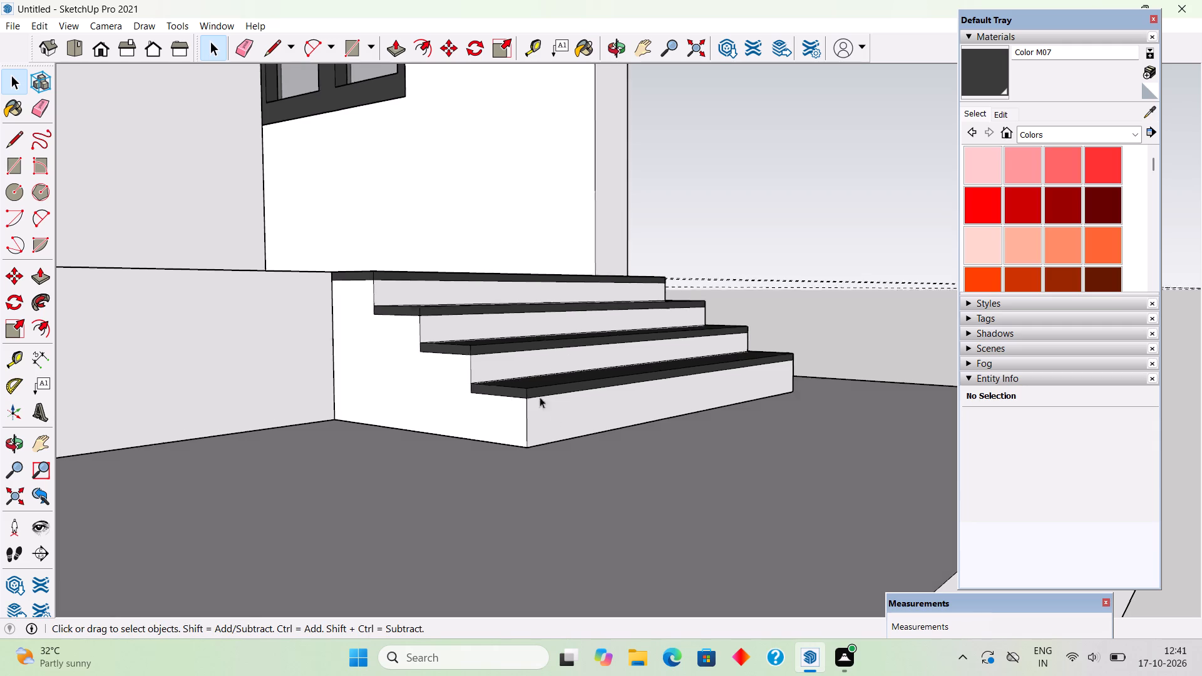
scroll(546, 344, "down", 4)
middle_click_drag(546, 347, 345, 498)
triple_click(551, 379)
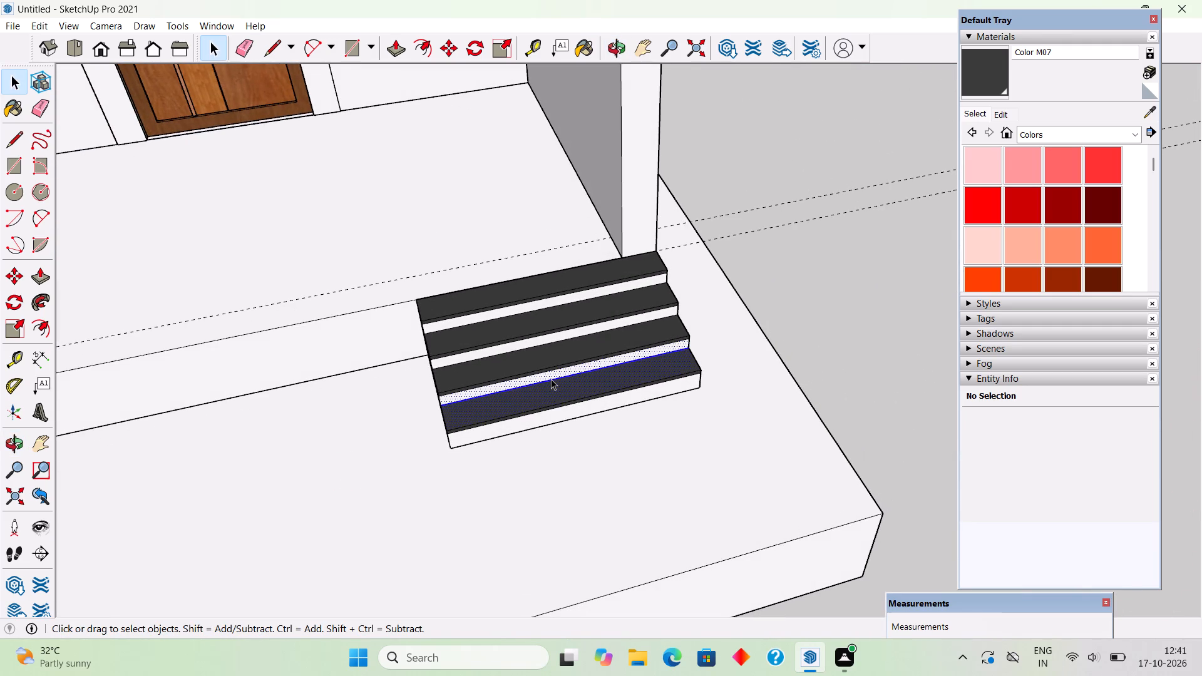
right_click(551, 379)
left_click(586, 515)
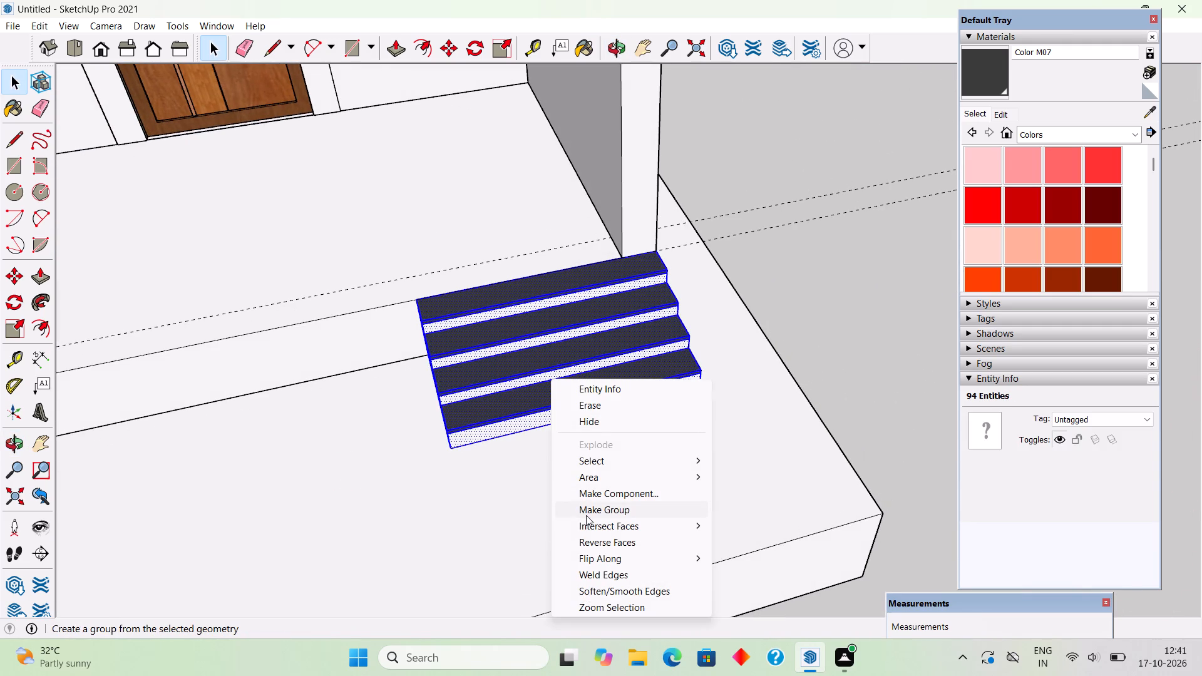
left_click(786, 319)
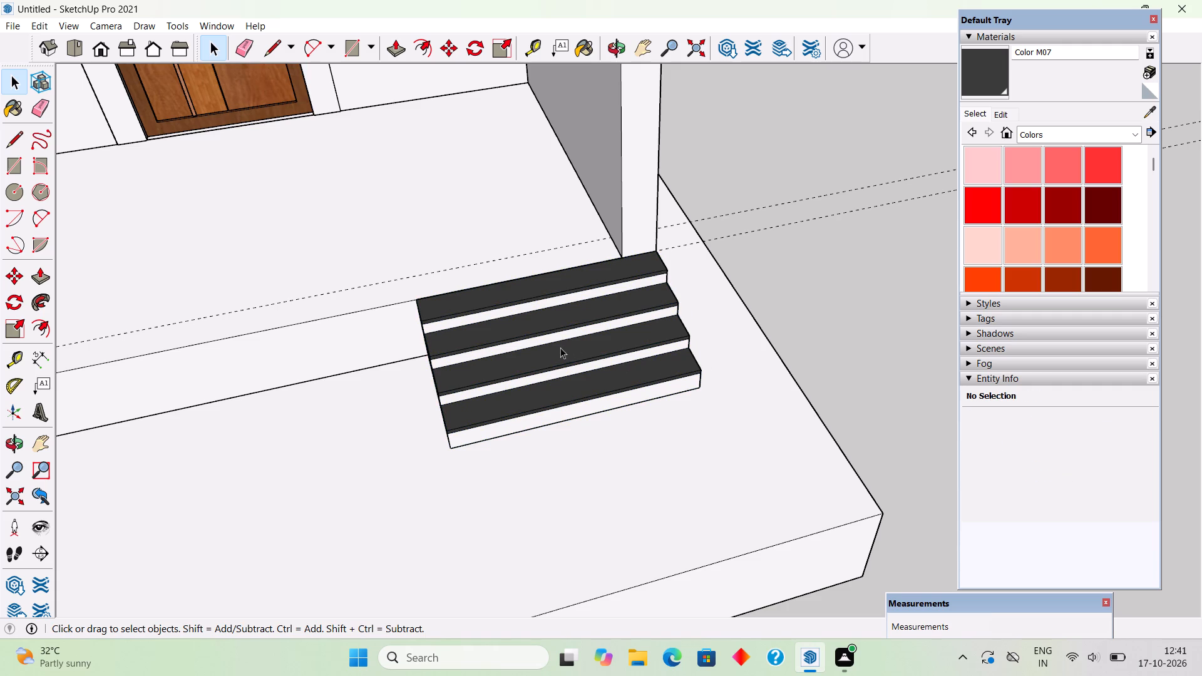
Draw a rectangle about 1 3/16" square on the bottom tread at its front corner on the house-corner side.
middle_click_drag(665, 314, 260, 327)
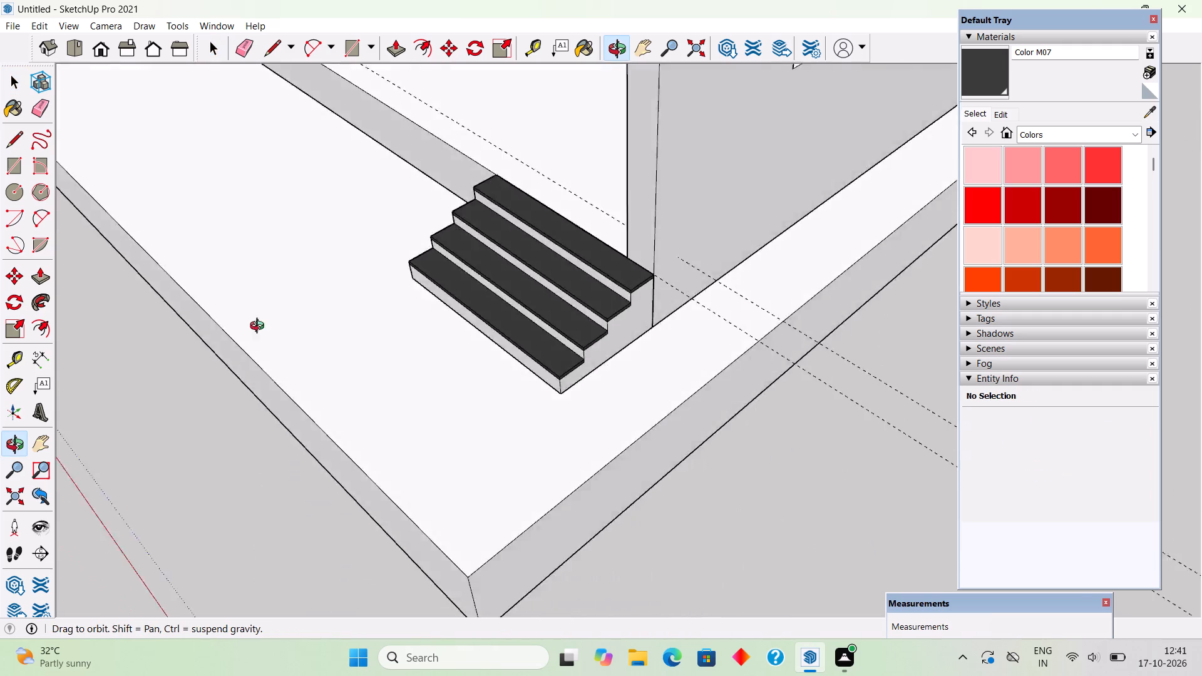
middle_click_drag(260, 327, 208, 310)
middle_click_drag(550, 285, 381, 242)
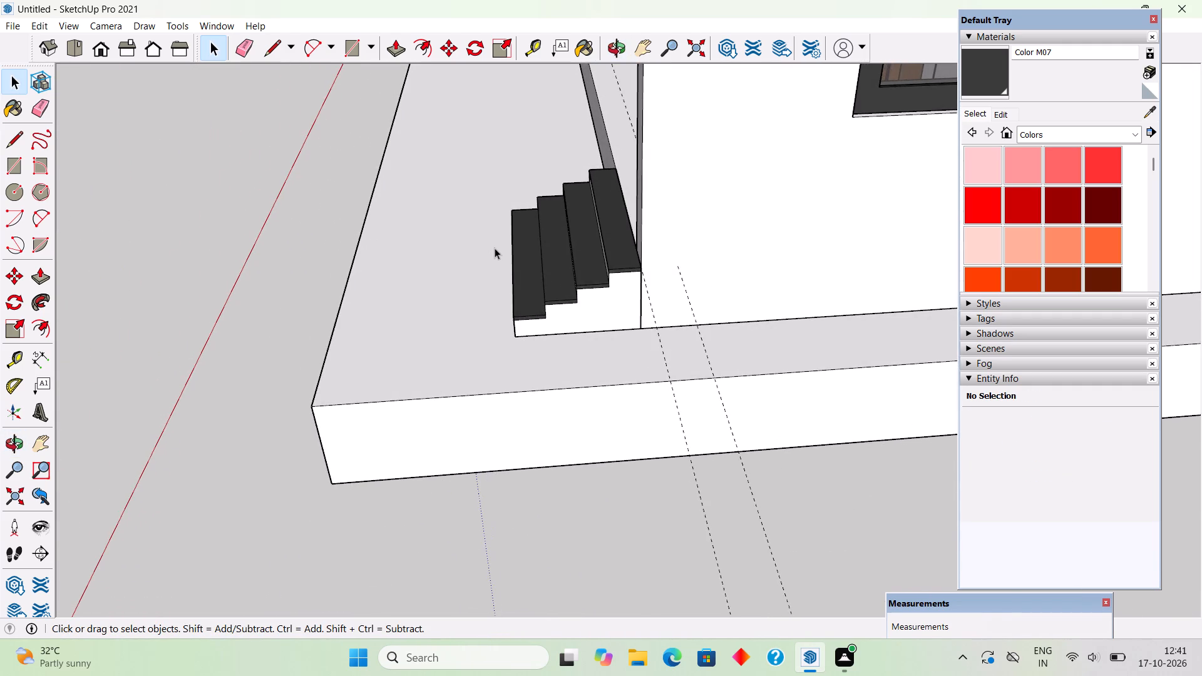
scroll(495, 248, "up", 4)
middle_click_drag(515, 273, 520, 483)
scroll(577, 404, "up", 5)
key("e")
key("r")
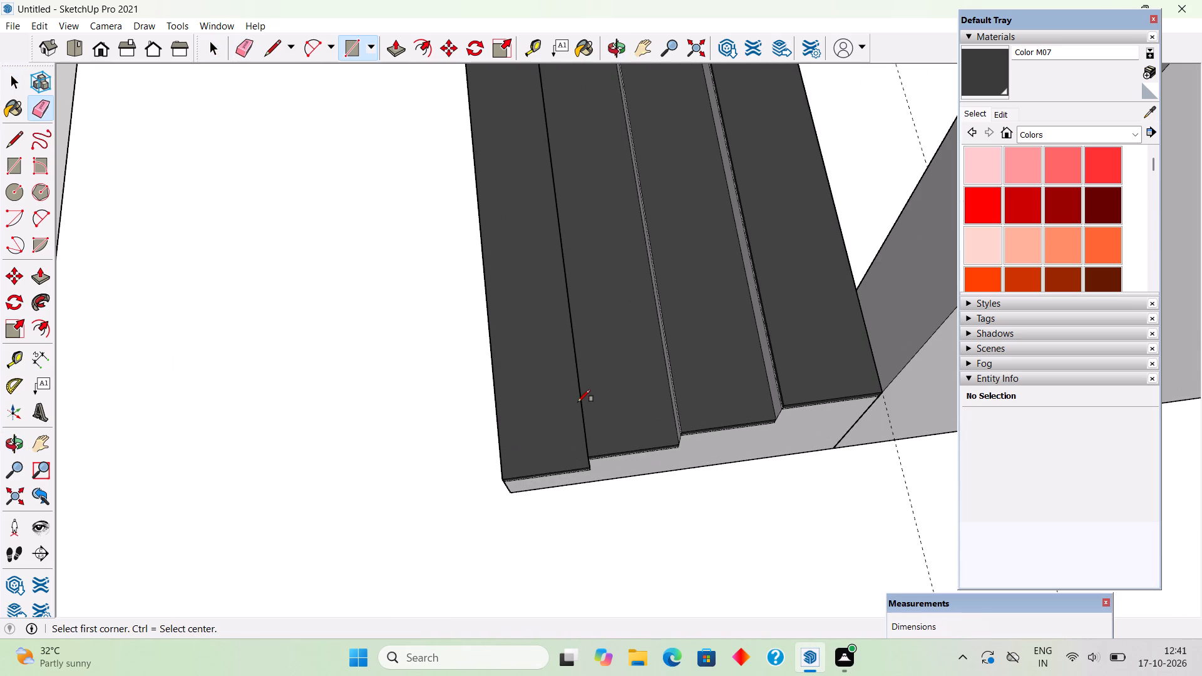
scroll(525, 448, "up", 9)
left_click(463, 483)
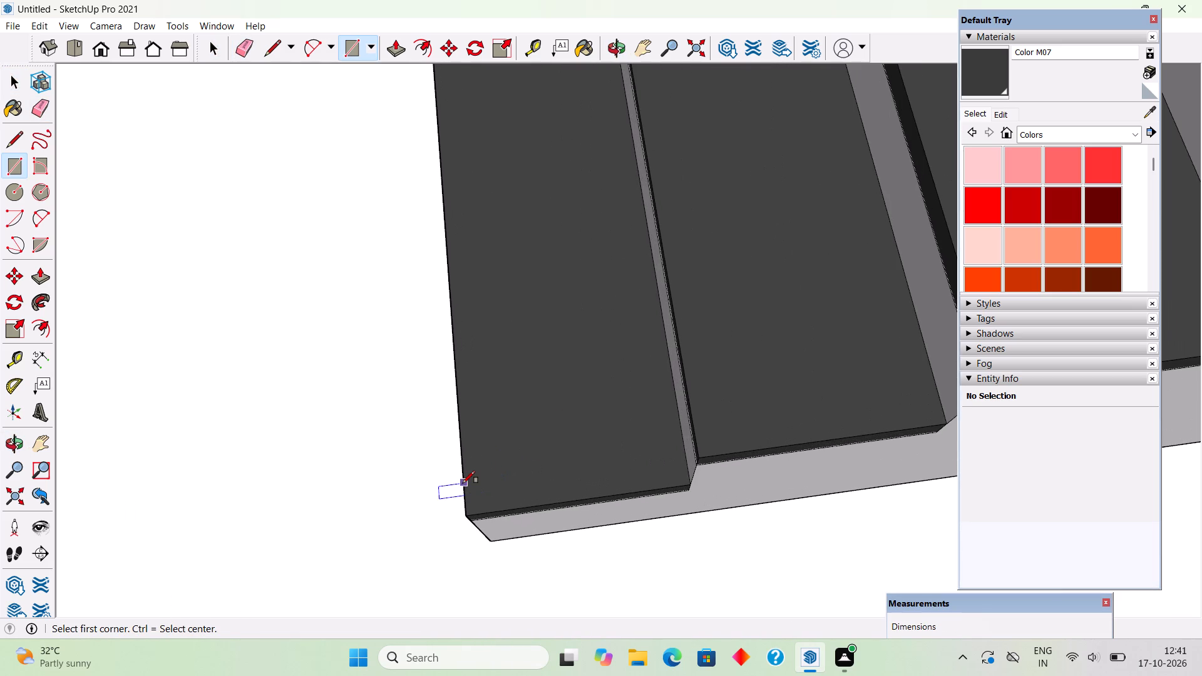
left_click(505, 510)
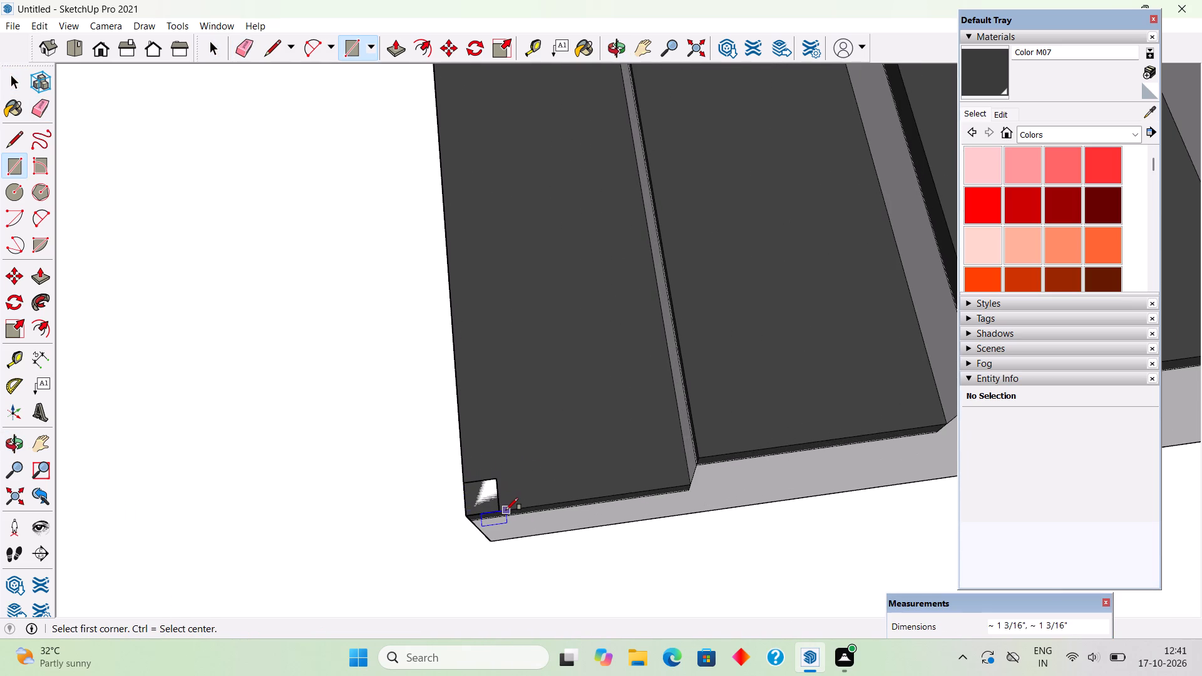
Push/Pull the small square up 3' to form a railing post on the bottom tread.
key("p")
left_click(495, 499)
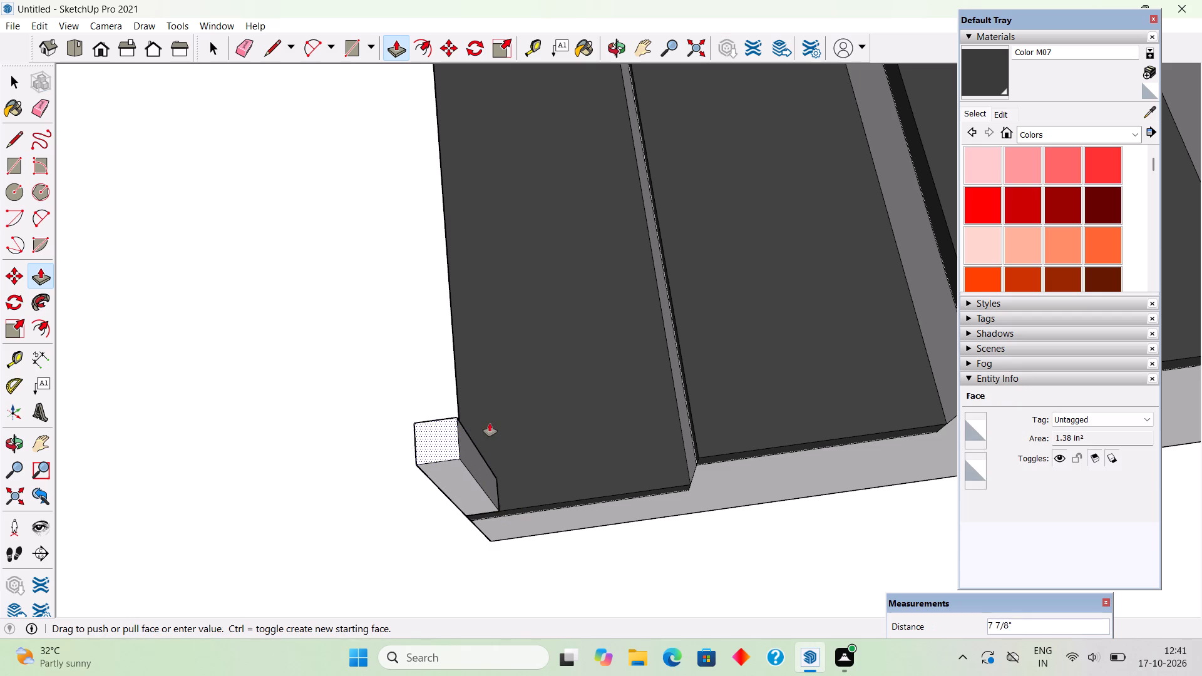
scroll(491, 416, "down", 3)
type("3'")
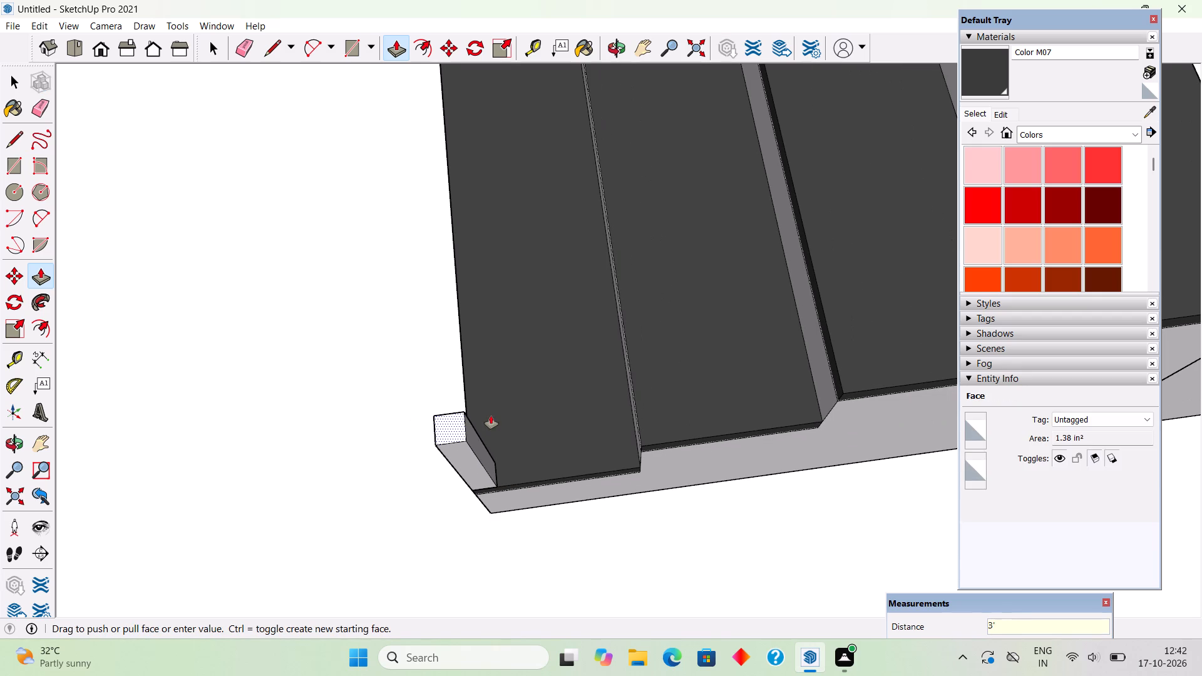
key("Return")
key("space")
Widen the post along the stair's width by pulling its inward-facing side face out about 7/8".
scroll(510, 414, "down", 15)
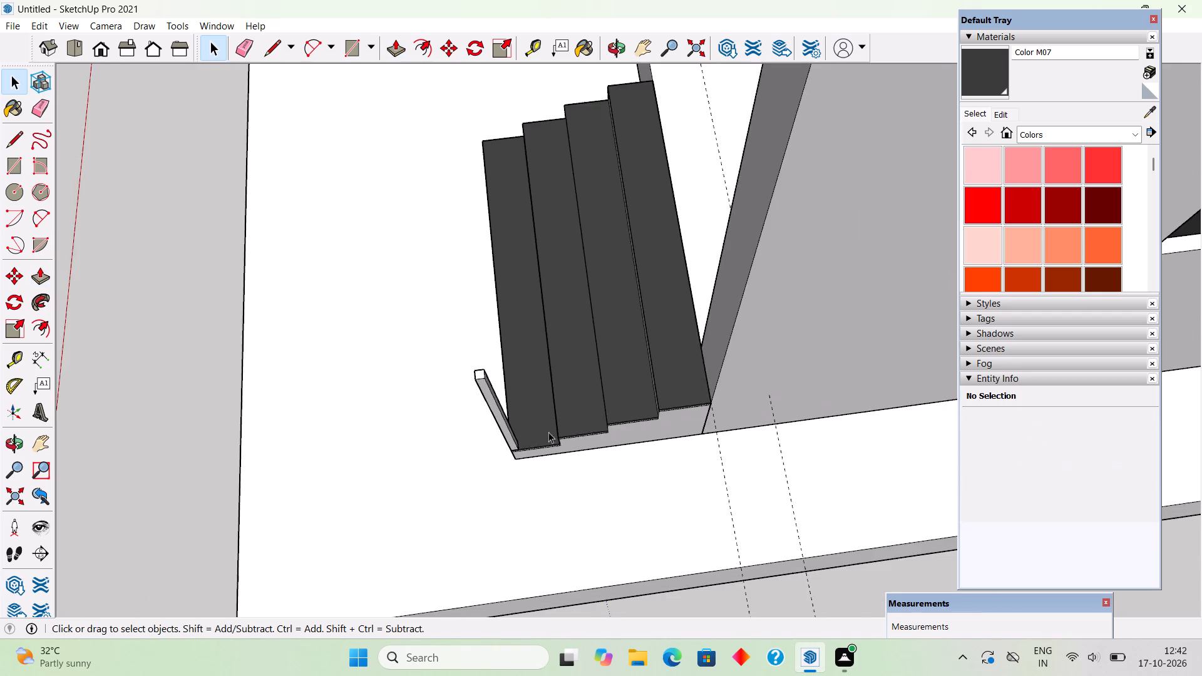
scroll(555, 427, "down", 1)
middle_click_drag(586, 406, 749, 83)
middle_click_drag(523, 373, 846, 463)
scroll(846, 463, "up", 11)
middle_click(850, 538)
scroll(850, 541, "down", 5)
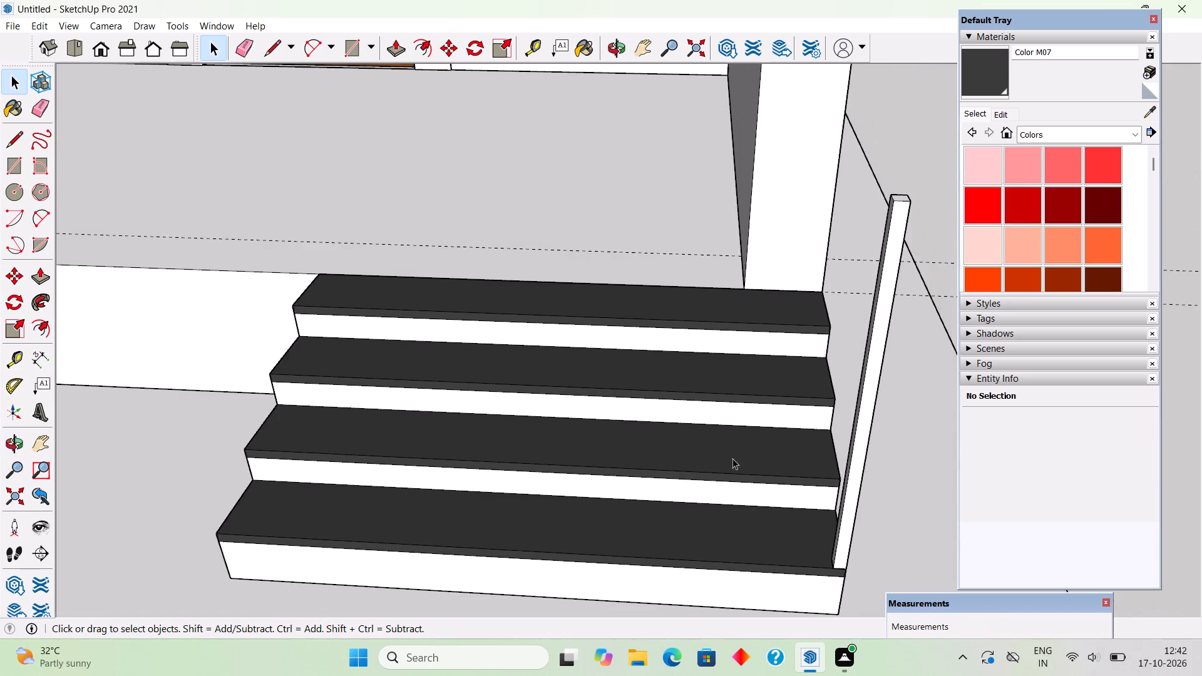
scroll(624, 417, "down", 6)
middle_click_drag(591, 522, 813, 546)
scroll(822, 401, "up", 11)
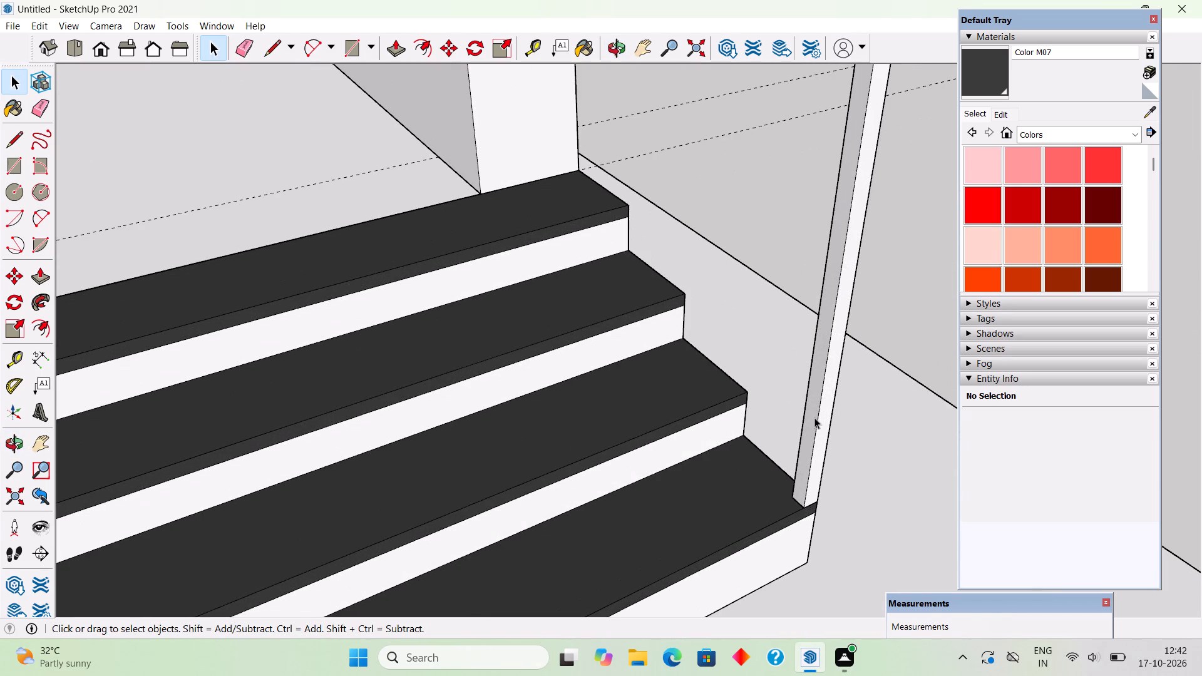
left_click(814, 417)
key("p")
left_click(814, 417)
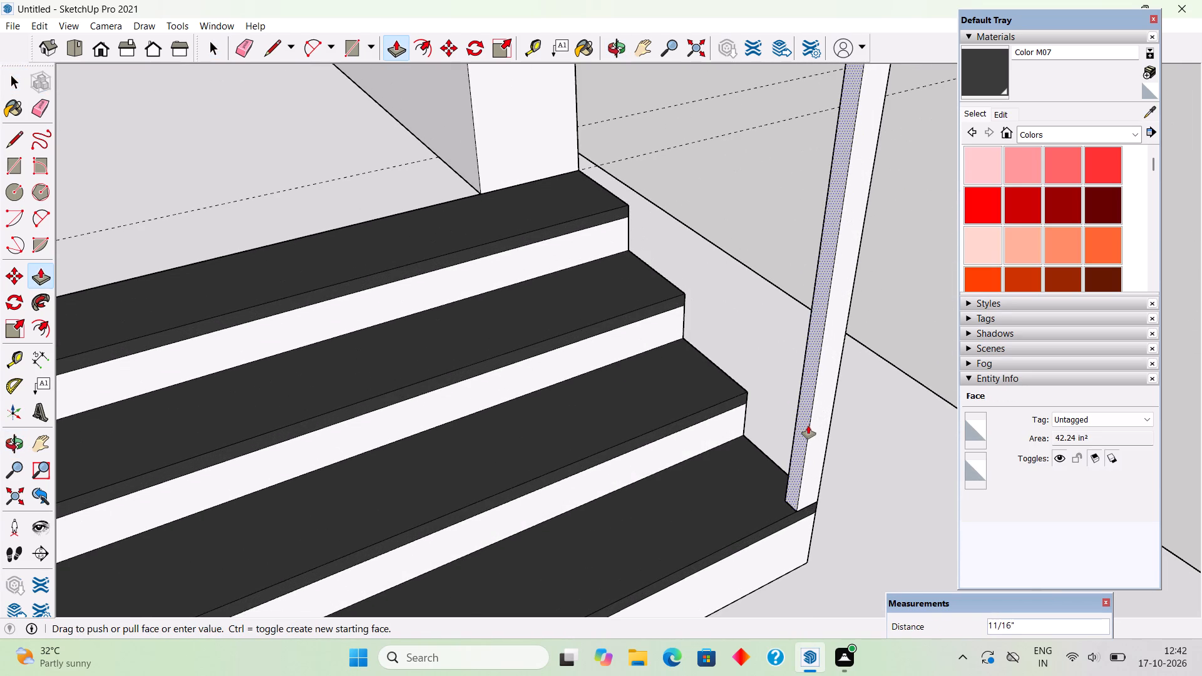
left_click(806, 429)
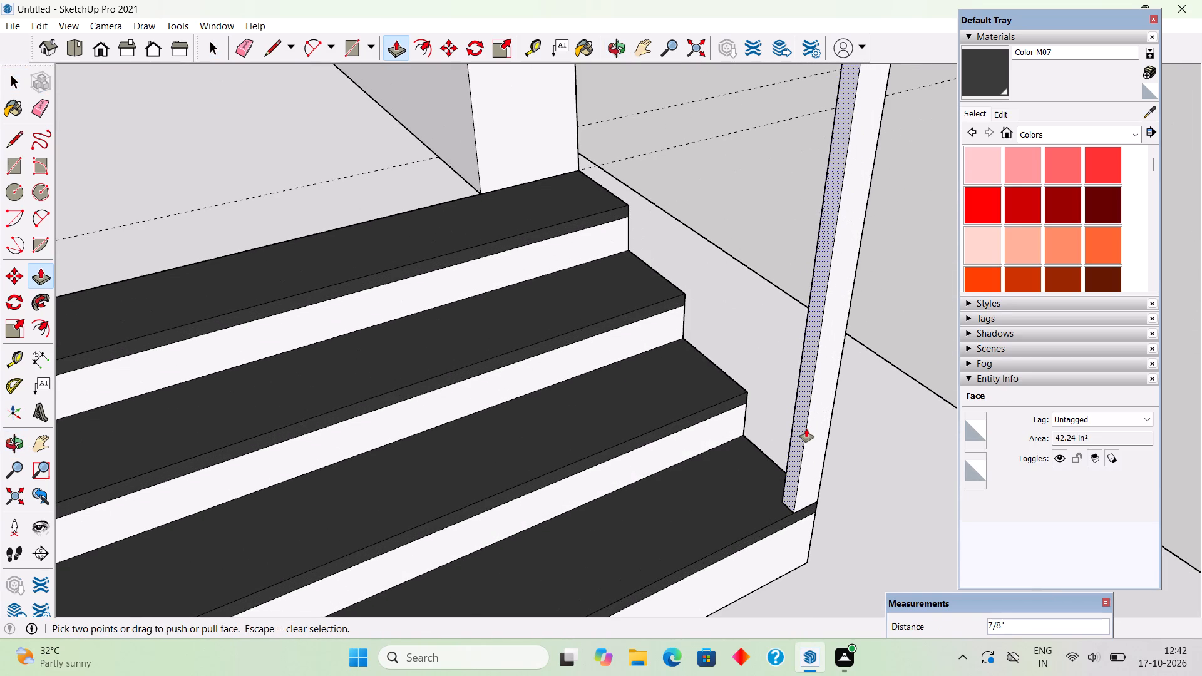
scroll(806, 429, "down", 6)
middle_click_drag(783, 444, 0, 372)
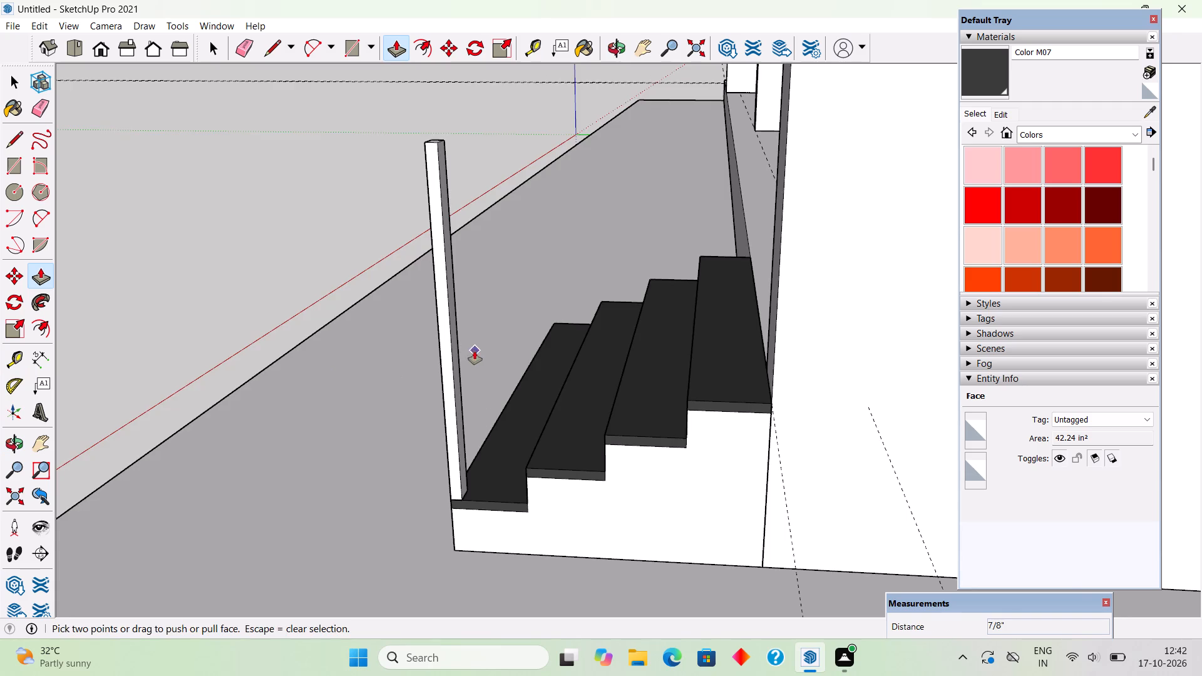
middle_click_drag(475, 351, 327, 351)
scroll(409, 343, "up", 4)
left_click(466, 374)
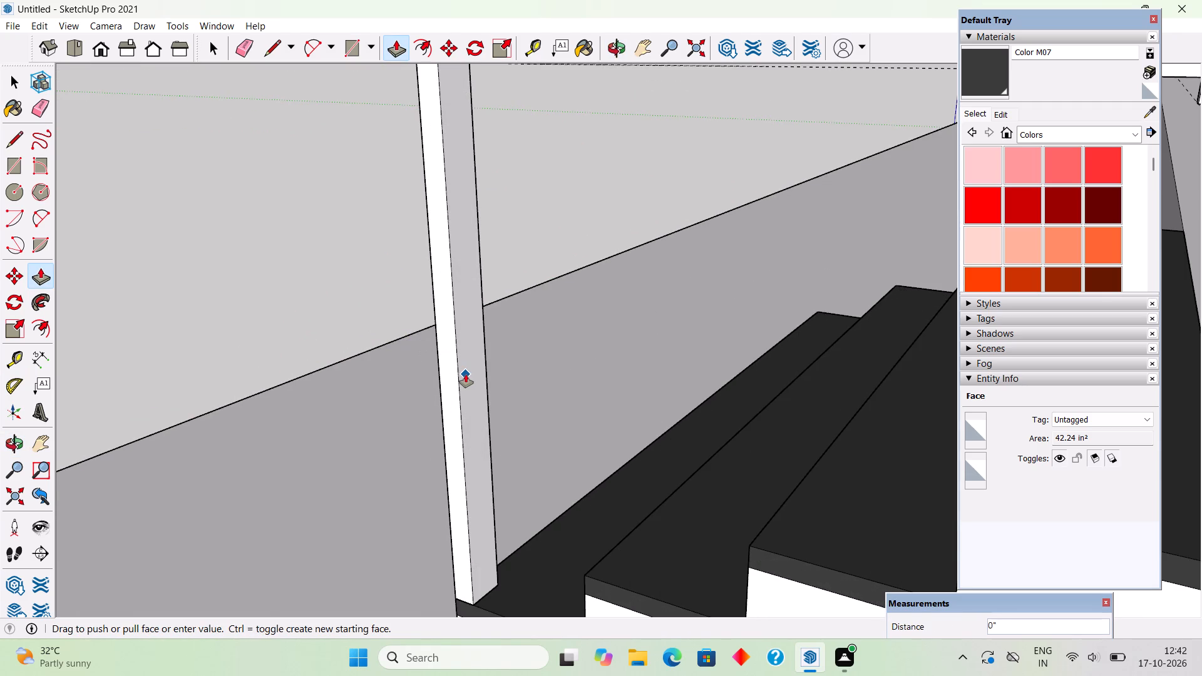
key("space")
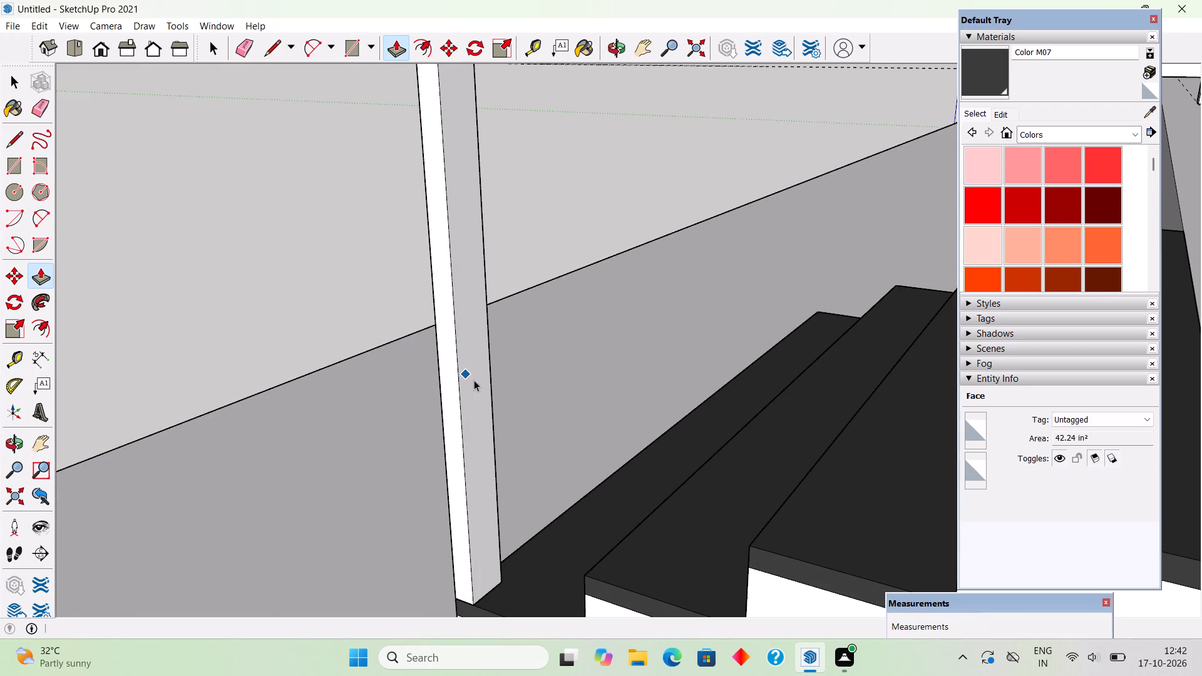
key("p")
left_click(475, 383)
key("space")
Thicken the post by pulling its rear face toward the house, giving it a roughly square section.
left_click(475, 383)
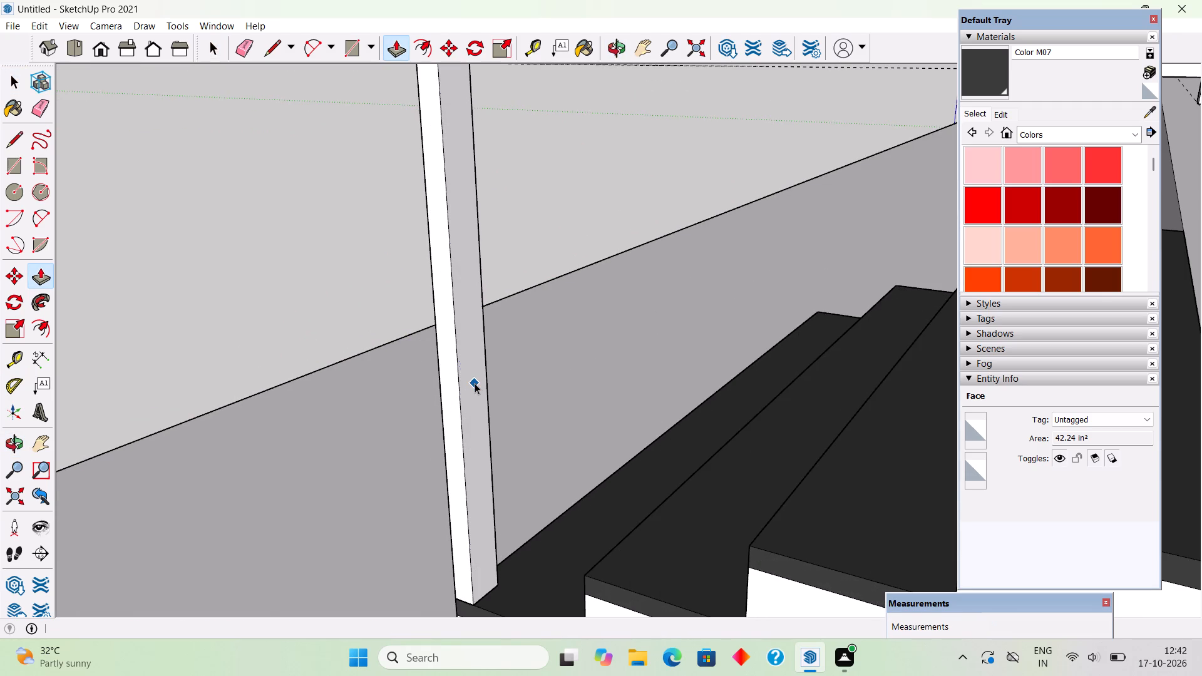
key("p")
left_click(475, 383)
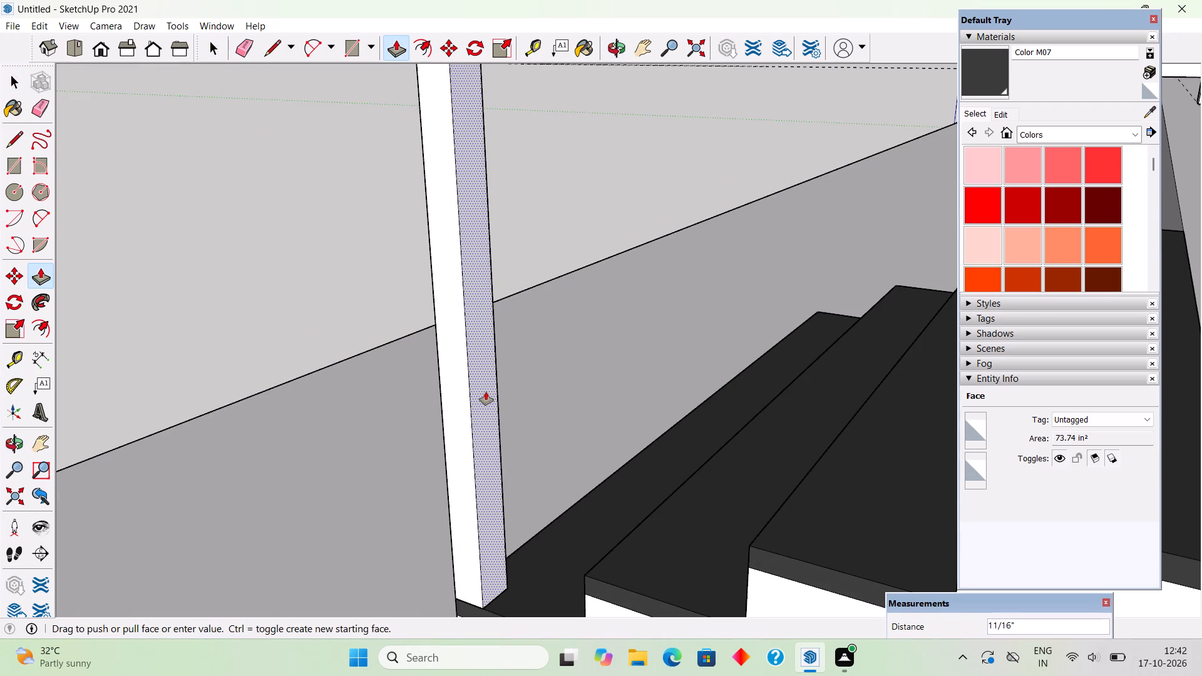
left_click(488, 394)
key("space")
Select all the connected geometry of the post and make it a group.
scroll(488, 394, "down", 5)
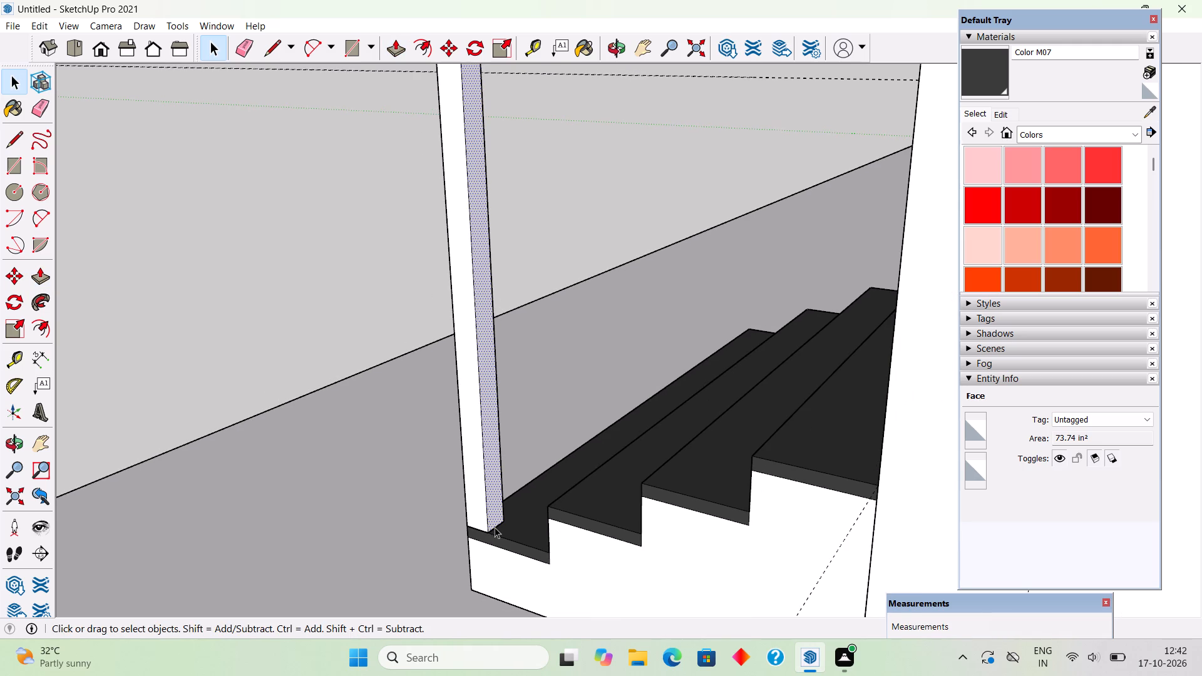
triple_click(489, 510)
right_click(489, 510)
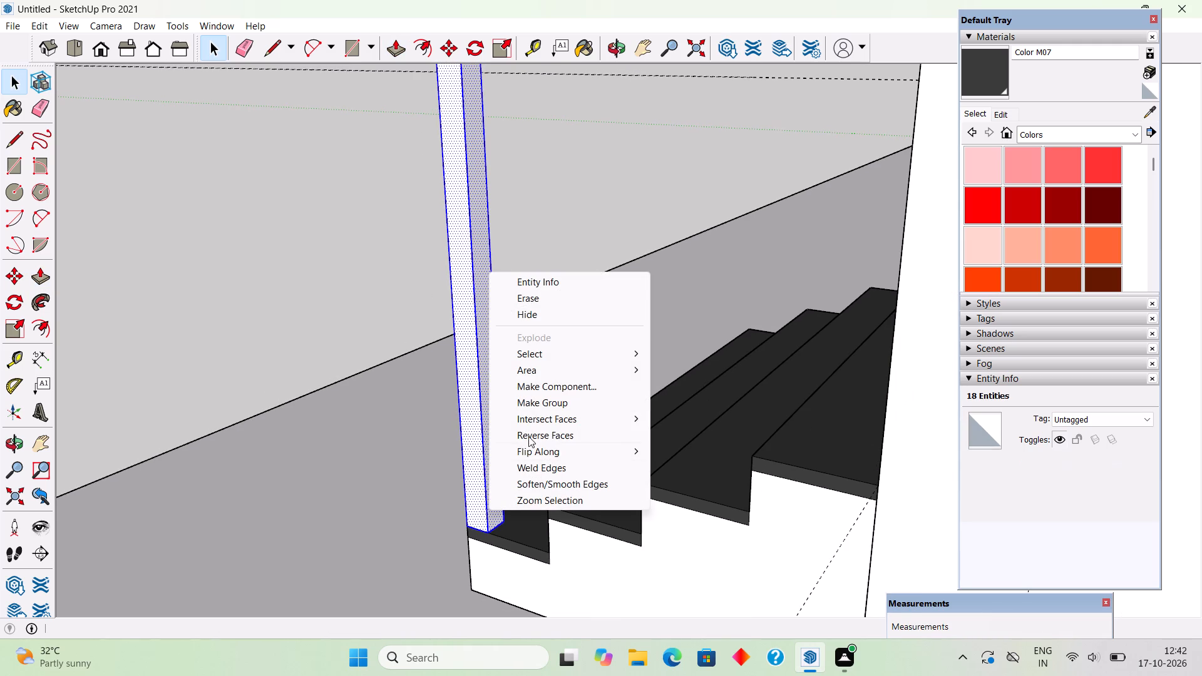
left_click(542, 397)
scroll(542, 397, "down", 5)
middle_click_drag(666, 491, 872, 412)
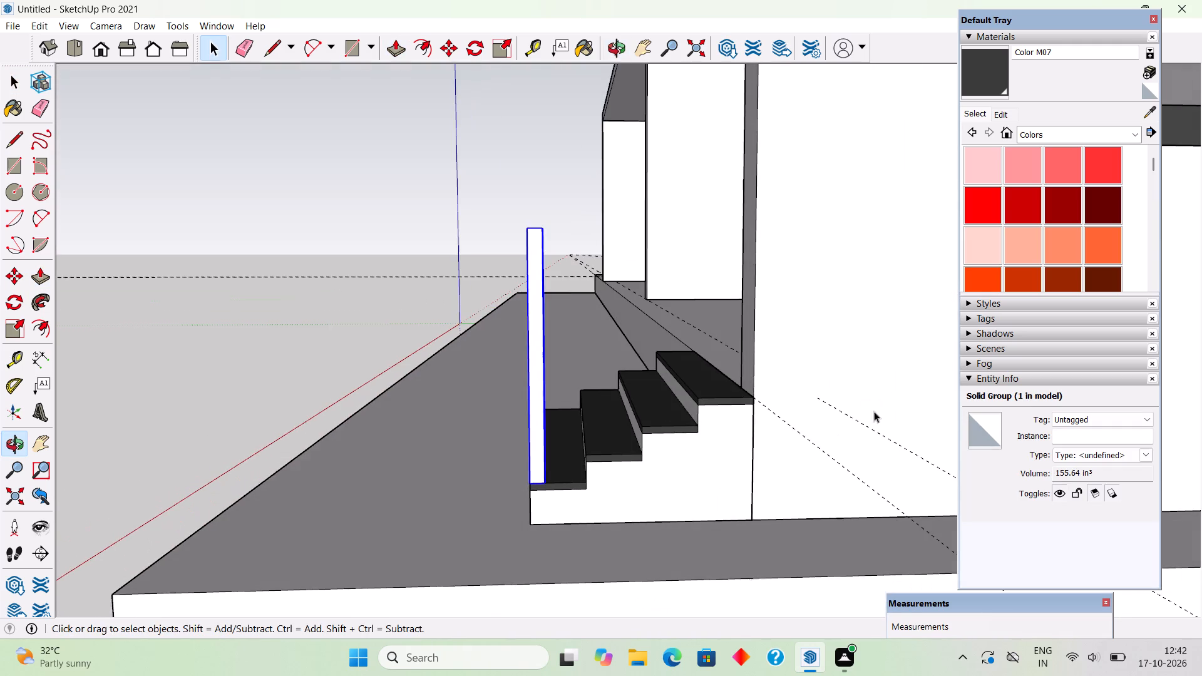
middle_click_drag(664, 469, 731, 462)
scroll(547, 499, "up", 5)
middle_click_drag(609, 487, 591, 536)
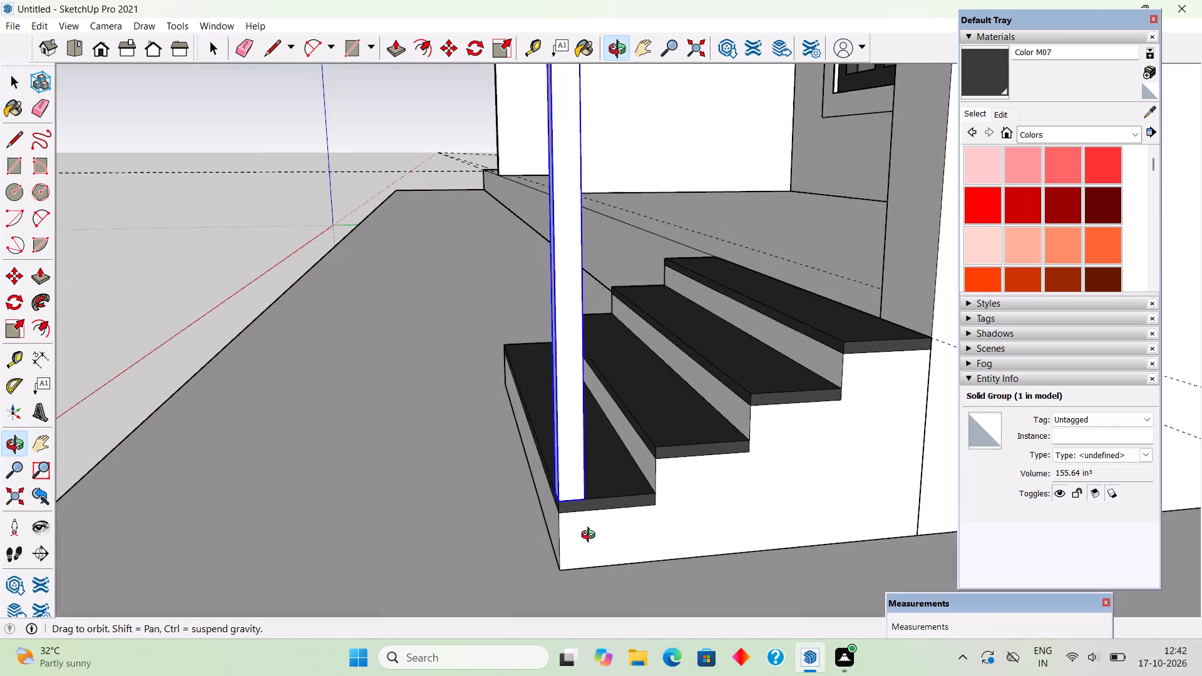
Copy the post from the bottom tread to the matching corner of the second tread and array it x3 up the stair.
middle_click_drag(591, 536, 575, 556)
key("m")
left_click(548, 515)
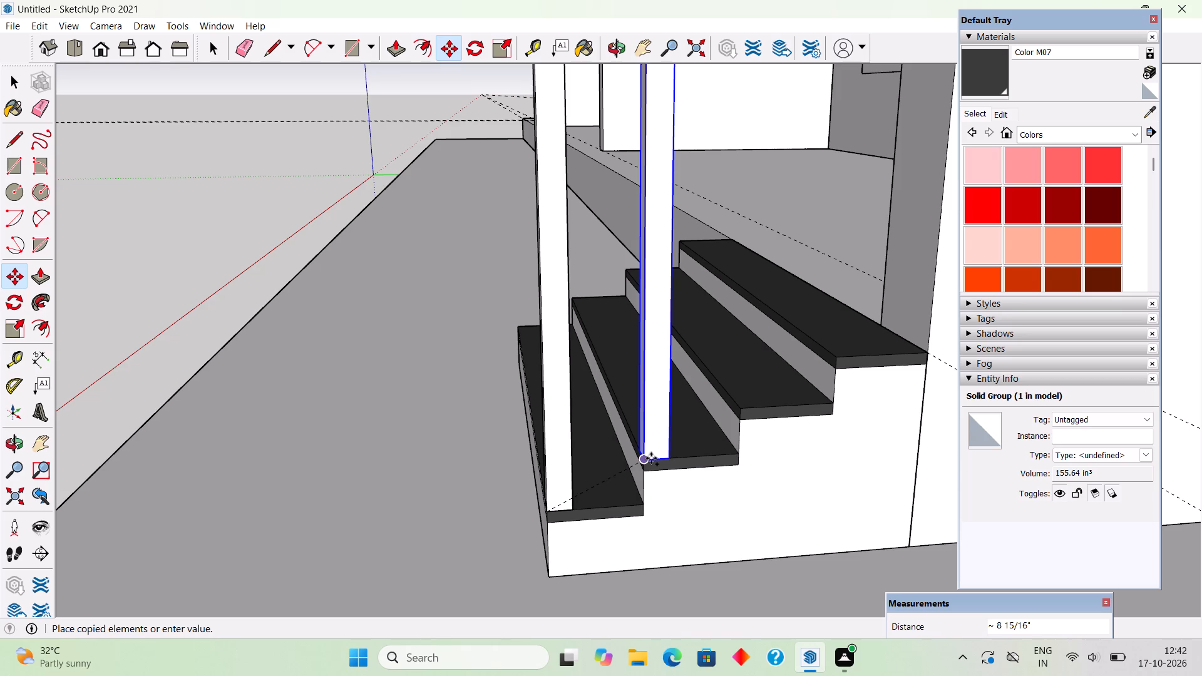
left_click(651, 458)
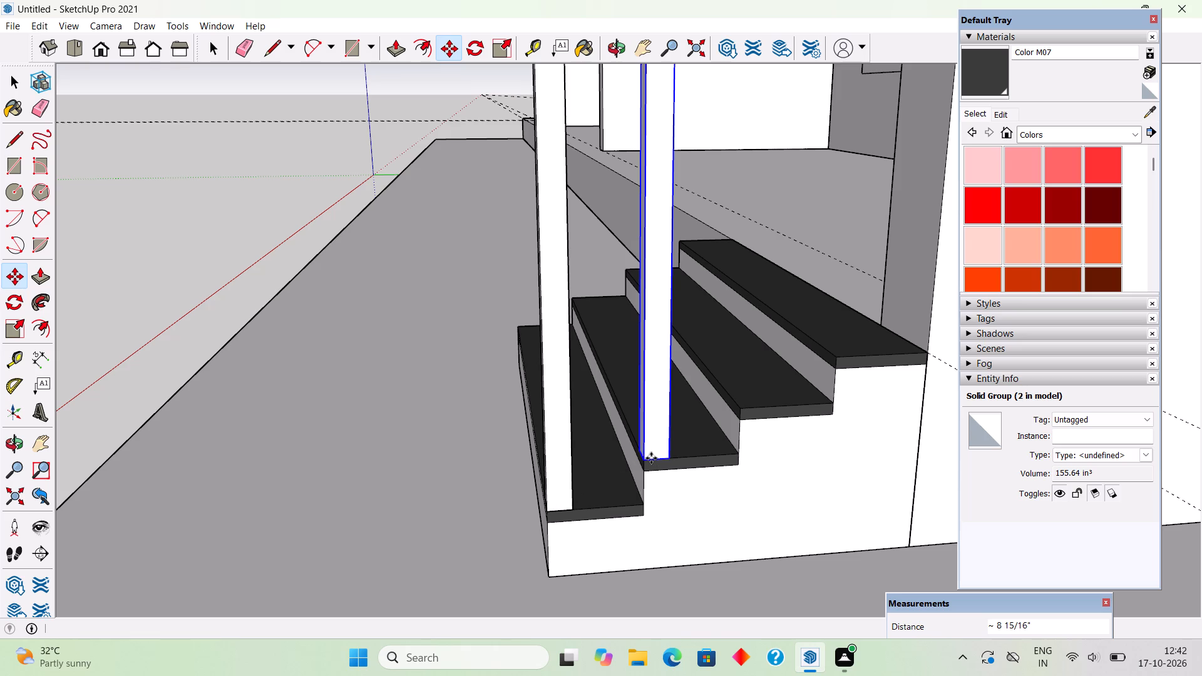
type("x3")
key("Return")
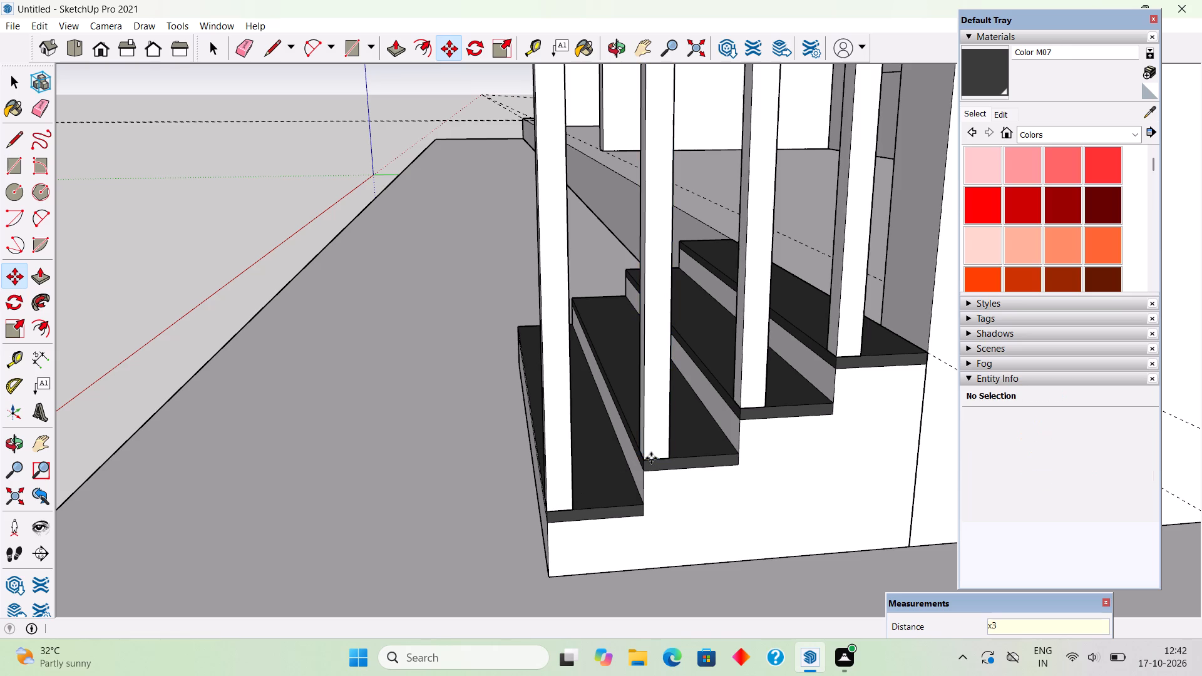
key("space")
Copy the bottom tread's post about 4' 10" along the tread to its opposite front corner.
scroll(651, 458, "down", 10)
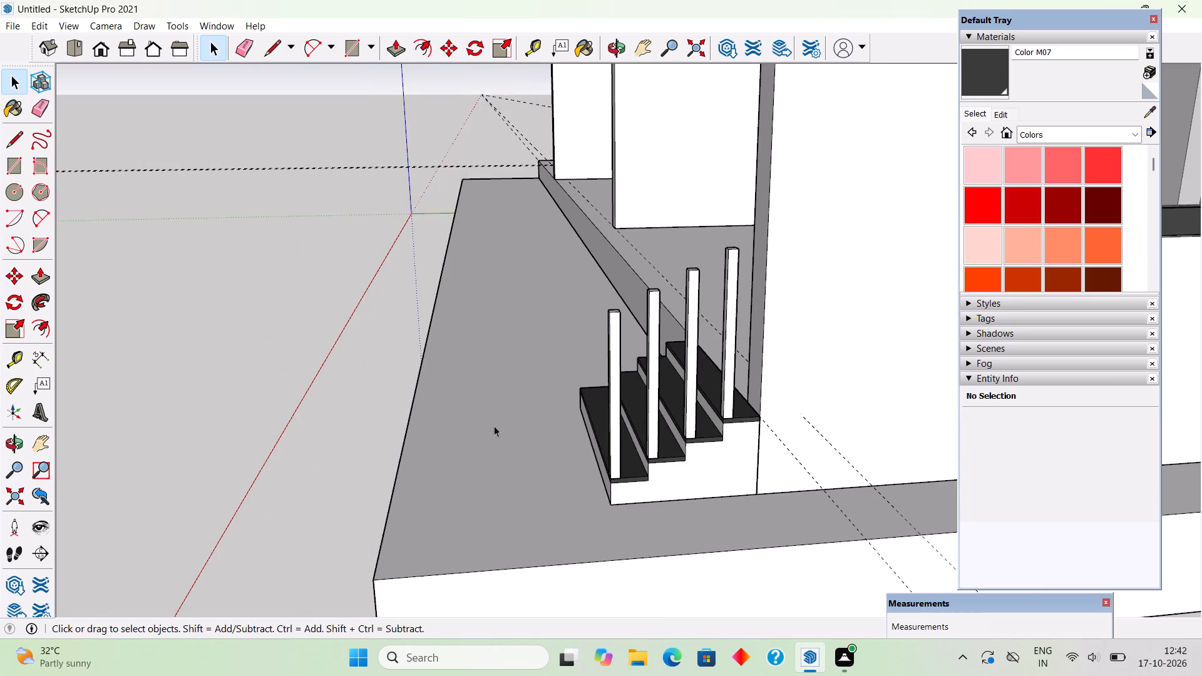
scroll(492, 427, "down", 4)
middle_click_drag(400, 437, 563, 419)
scroll(553, 416, "down", 2)
scroll(384, 417, "down", 4)
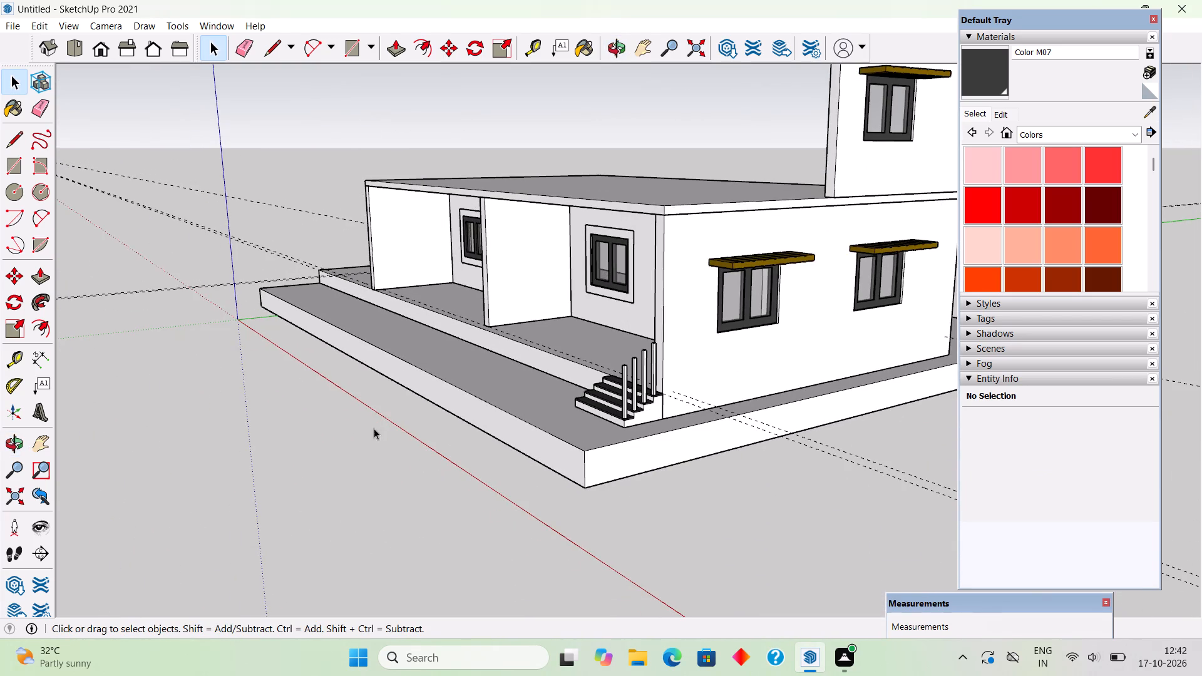
middle_click_drag(480, 489, 936, 526)
scroll(777, 431, "up", 3)
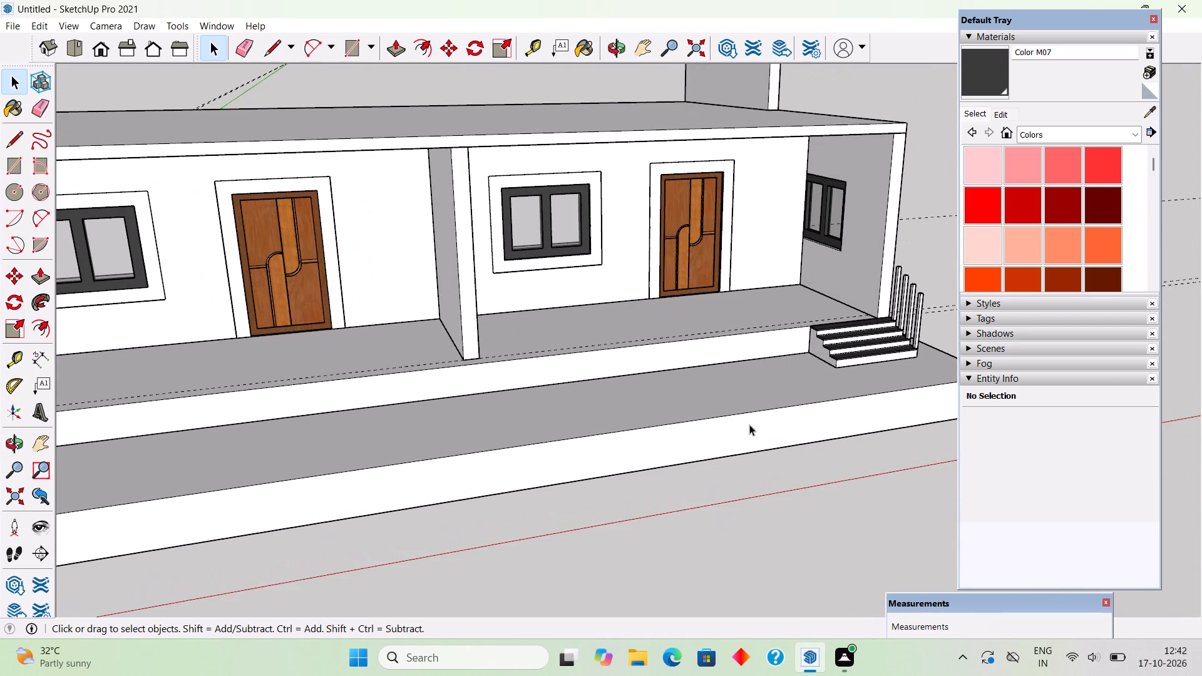
scroll(479, 379, "up", 1)
scroll(479, 379, "down", 5)
middle_click_drag(486, 376, 500, 558)
scroll(915, 221, "up", 3)
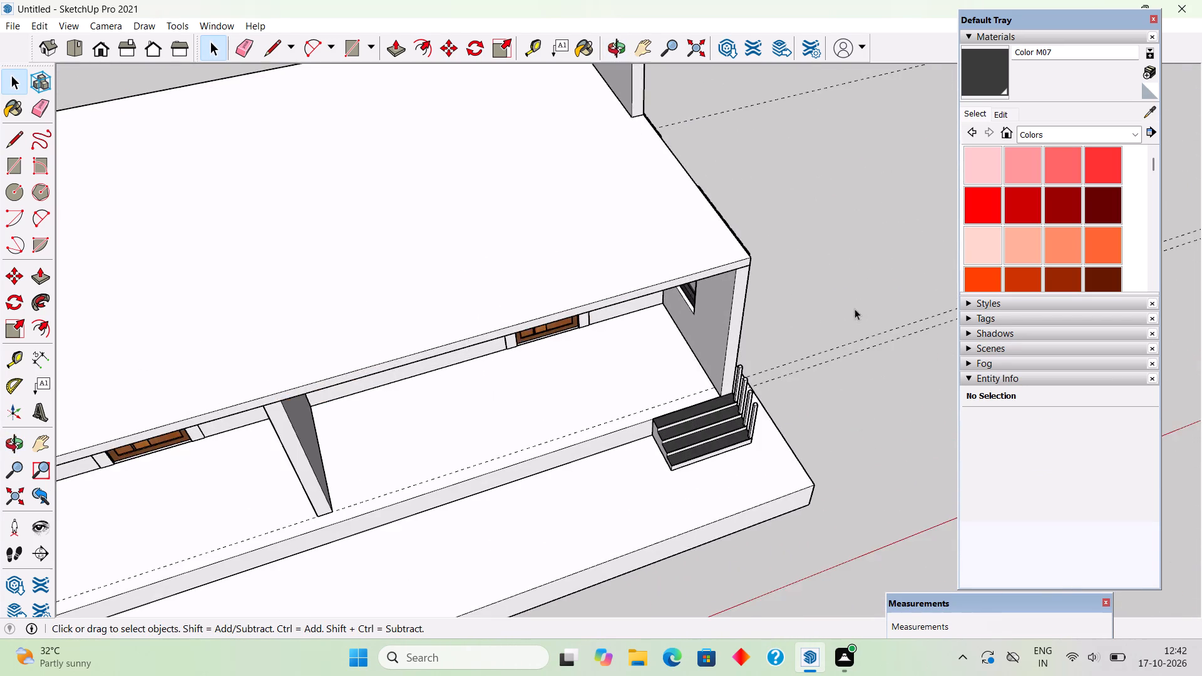
scroll(855, 309, "up", 12)
middle_click_drag(785, 478, 744, 433)
scroll(744, 433, "up", 1)
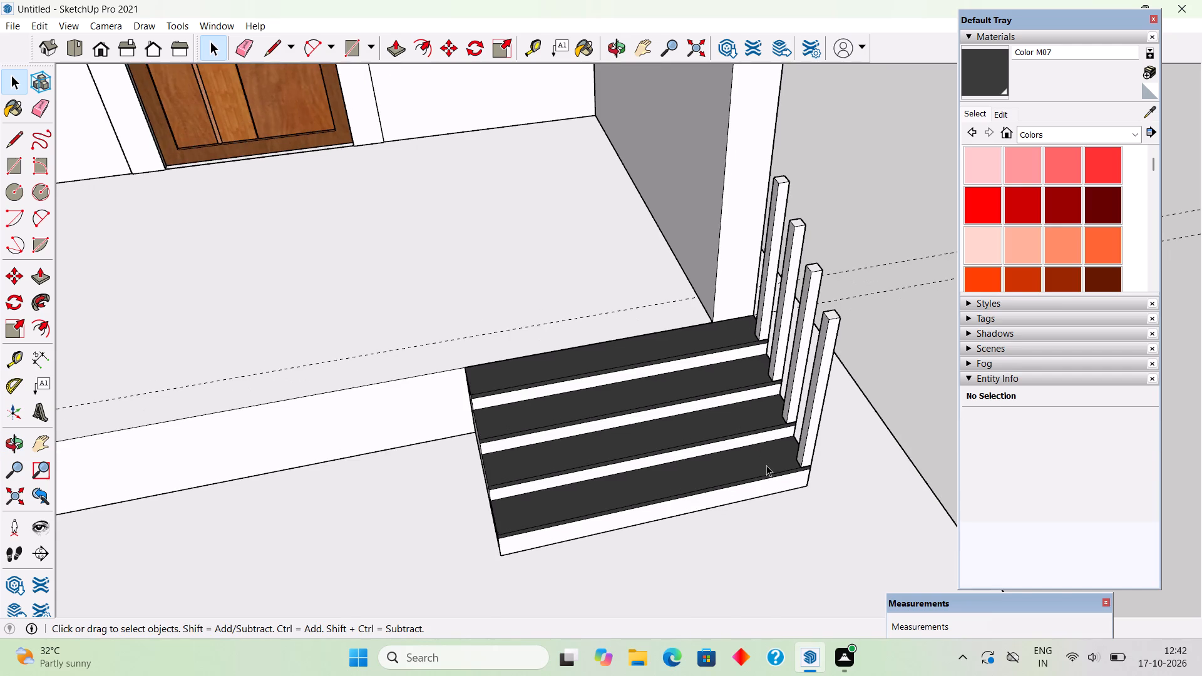
scroll(766, 465, "up", 3)
left_click(820, 451)
key("m")
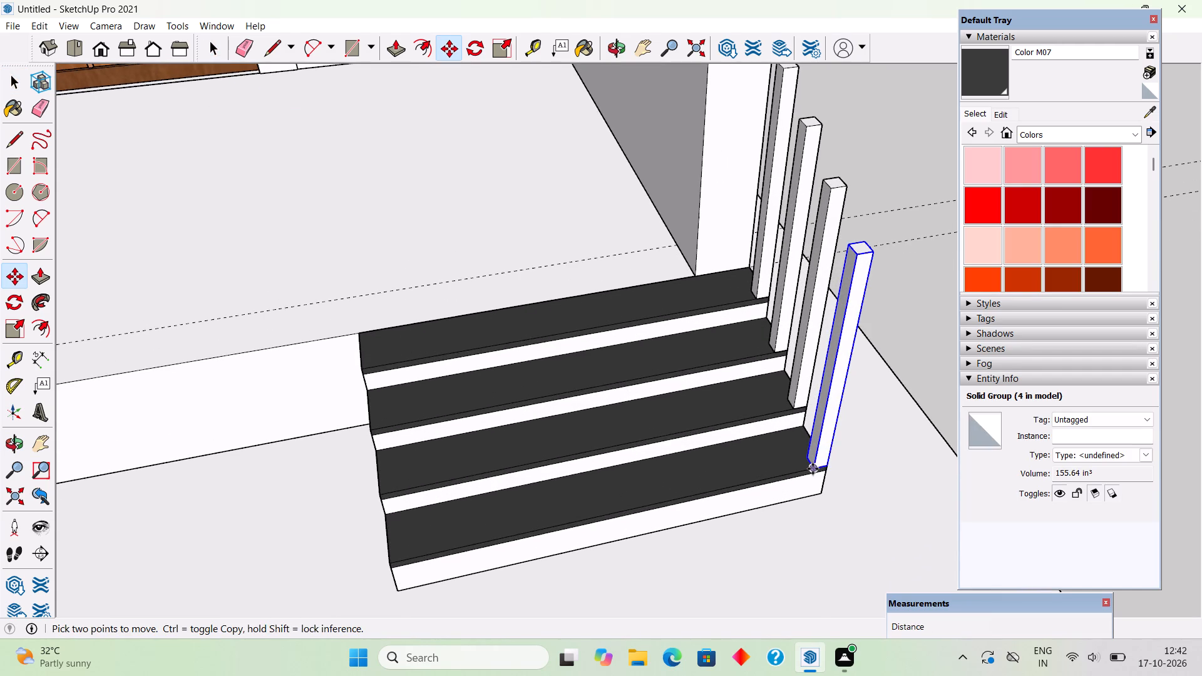
left_click(813, 469)
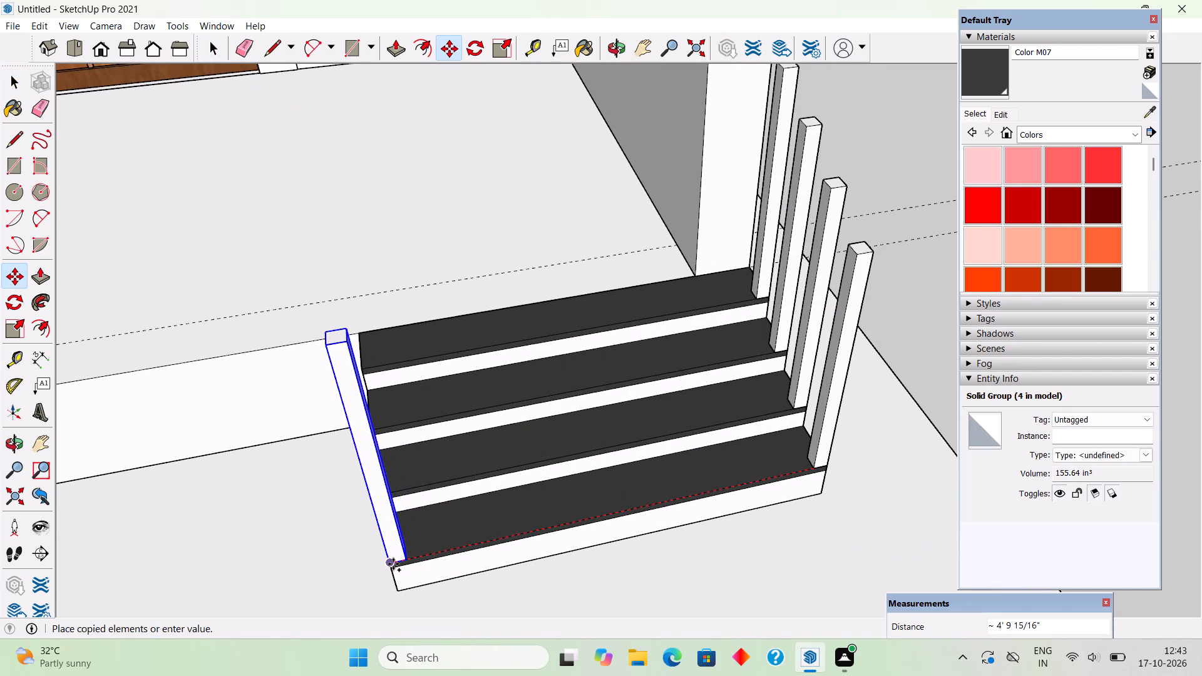
left_click(393, 564)
key("space")
Copy the new post up to the second tread's matching corner and array it x3 along that side of the stair.
scroll(393, 564, "down", 6)
middle_click_drag(381, 544, 605, 359)
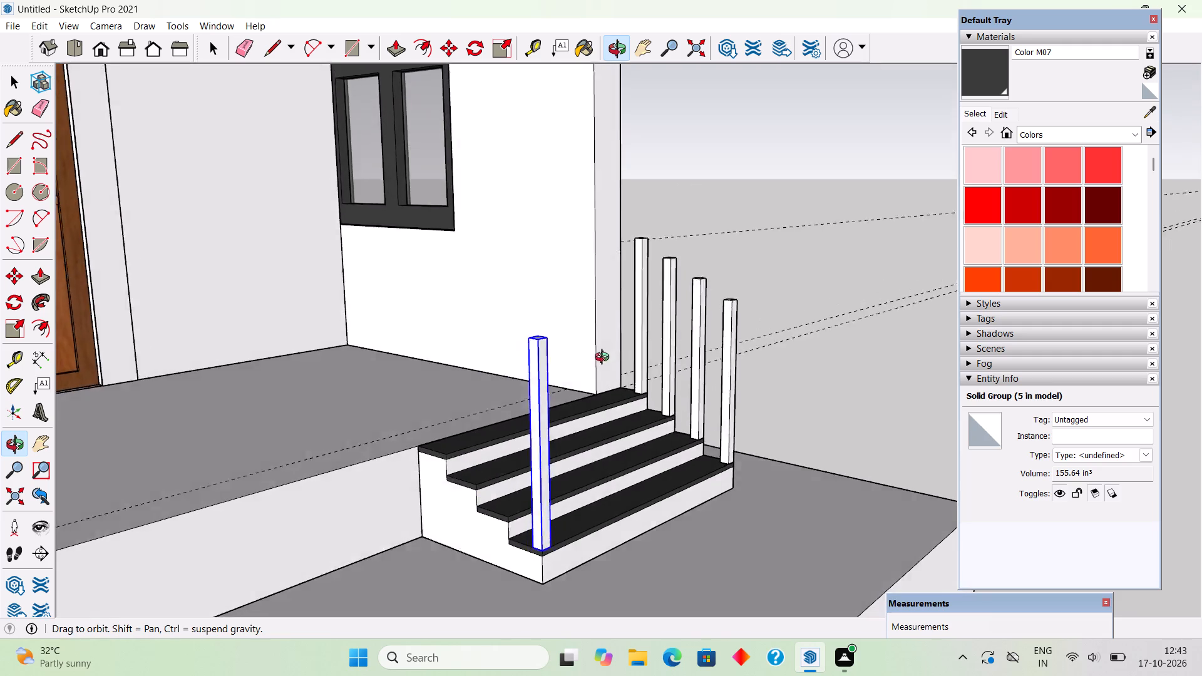
middle_click_drag(605, 359, 616, 354)
scroll(565, 572, "up", 4)
middle_click_drag(406, 545, 550, 533)
scroll(724, 525, "up", 3)
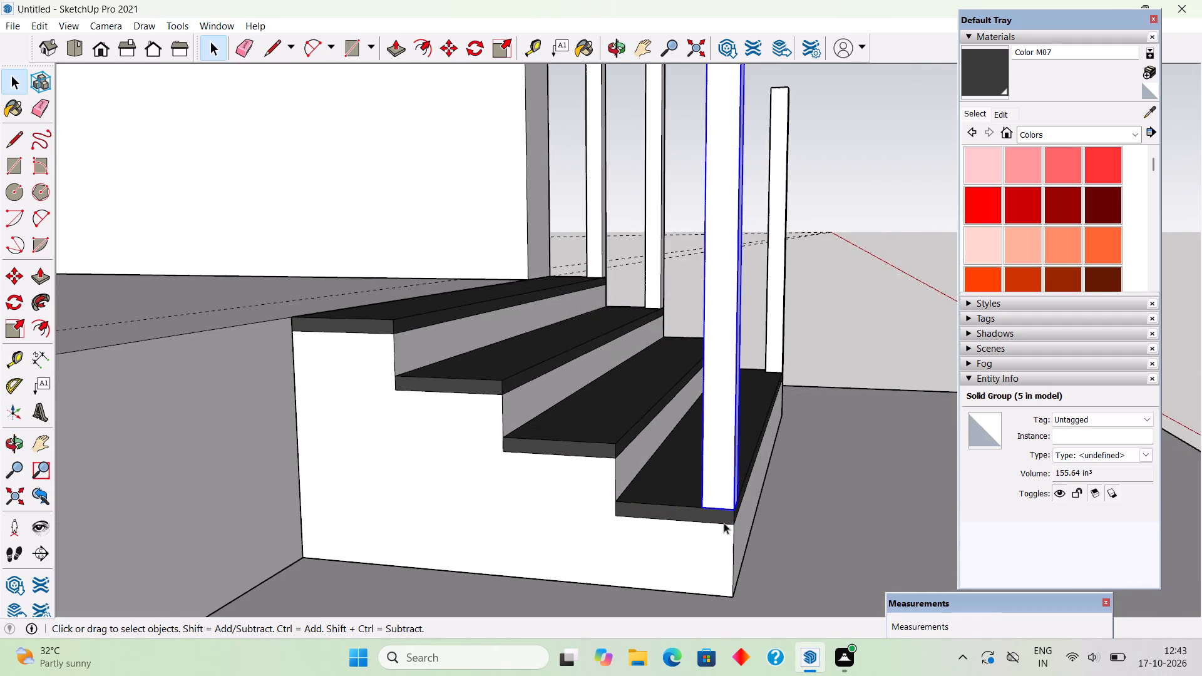
scroll(724, 523, "up", 5)
key("m")
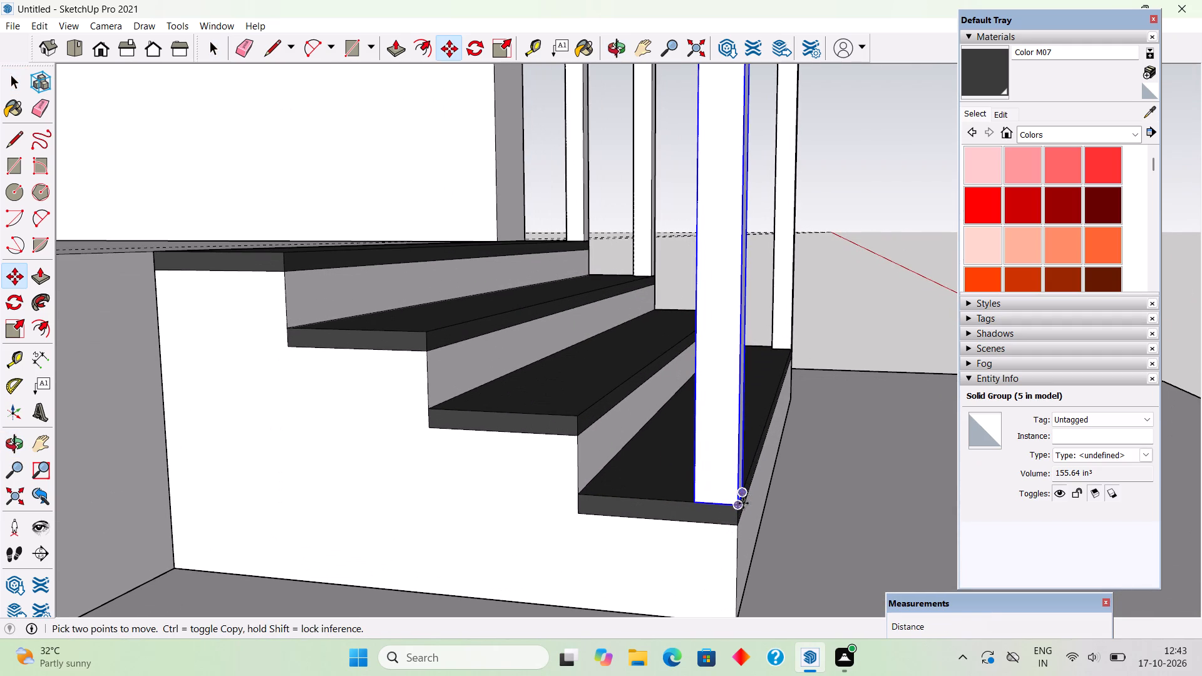
left_click(740, 506)
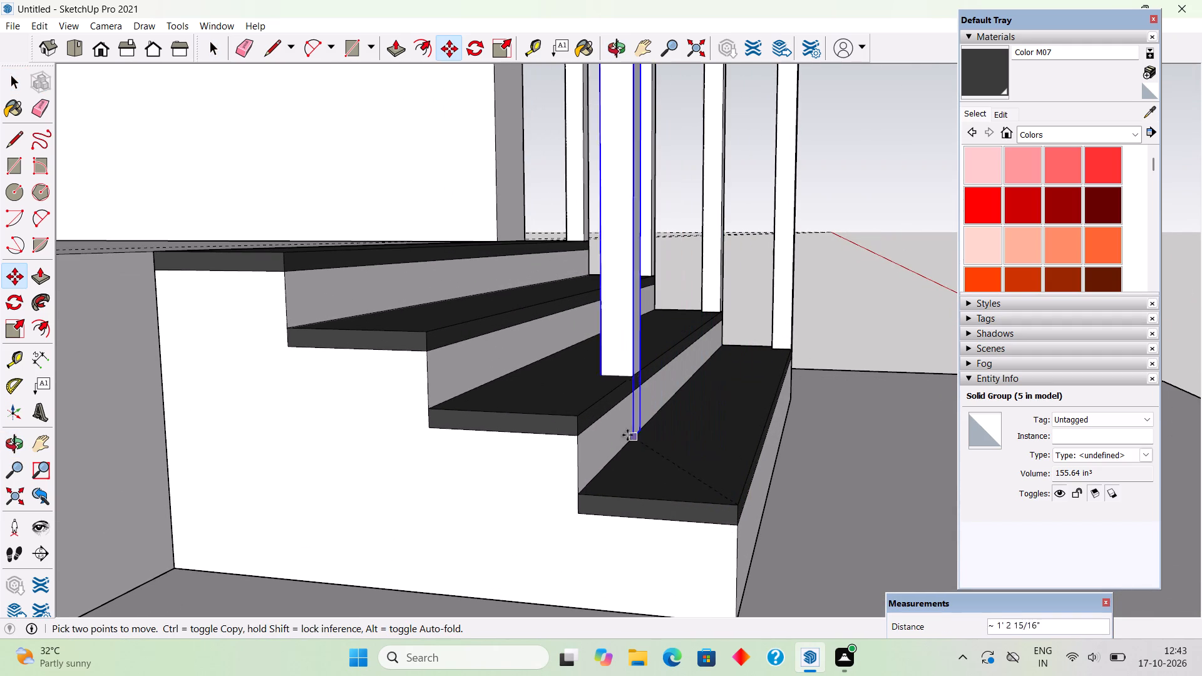
left_click(573, 416)
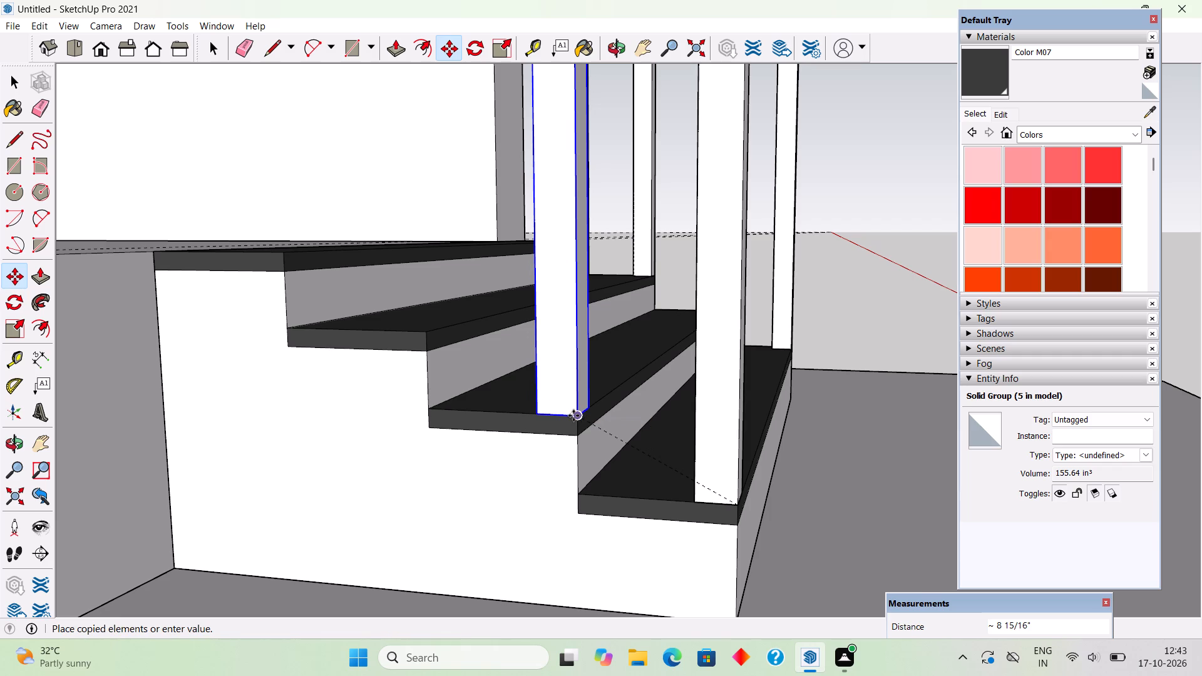
type("x3")
key("Return")
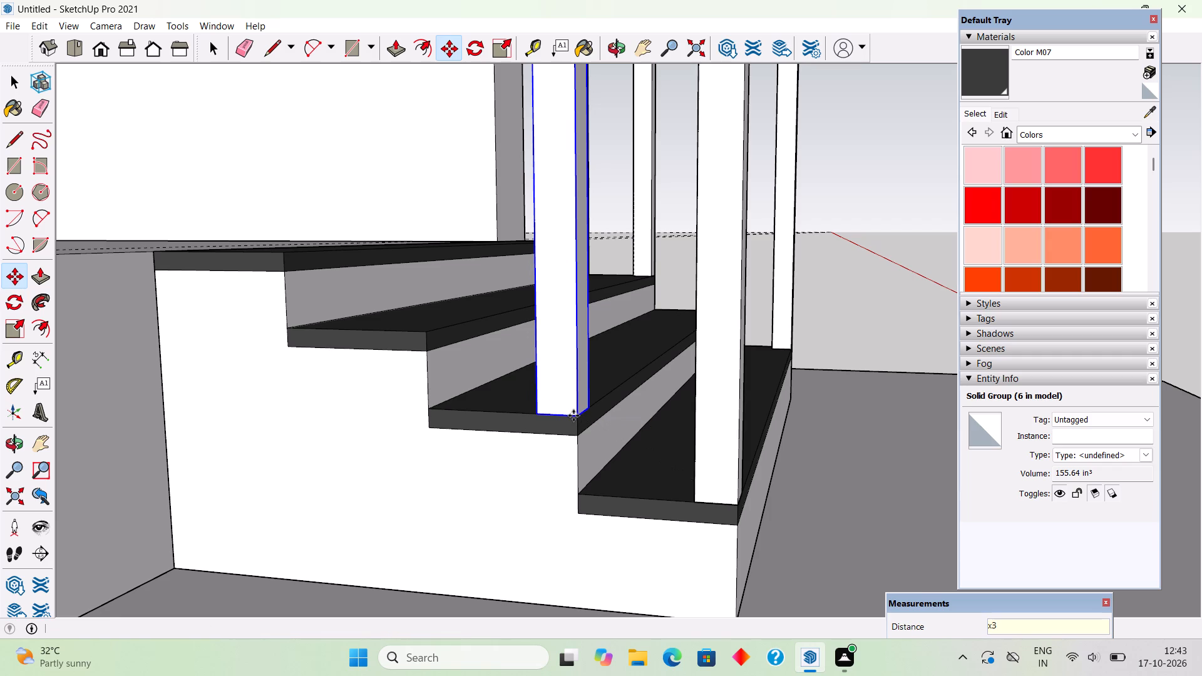
key("space")
Examine both rows of railing posts on the stair and how they sit against the porch from several sides.
scroll(573, 416, "down", 9)
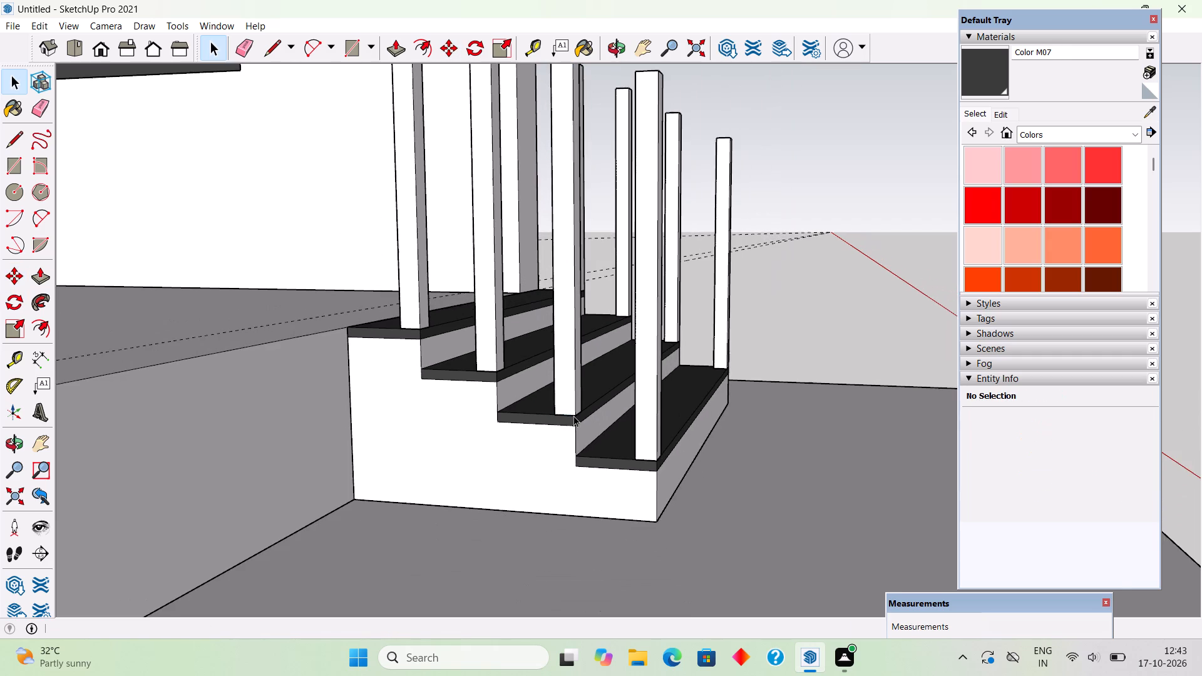
left_click(726, 332)
middle_click_drag(708, 376, 489, 486)
scroll(497, 484, "down", 4)
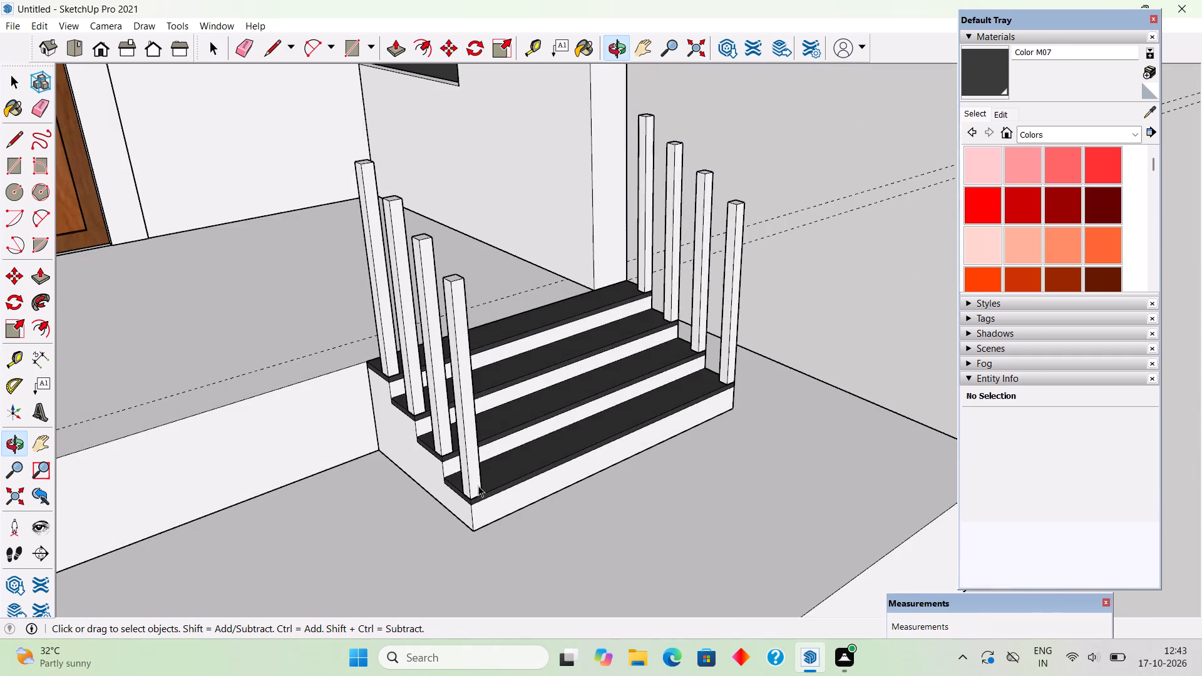
middle_click_drag(521, 483, 8, 446)
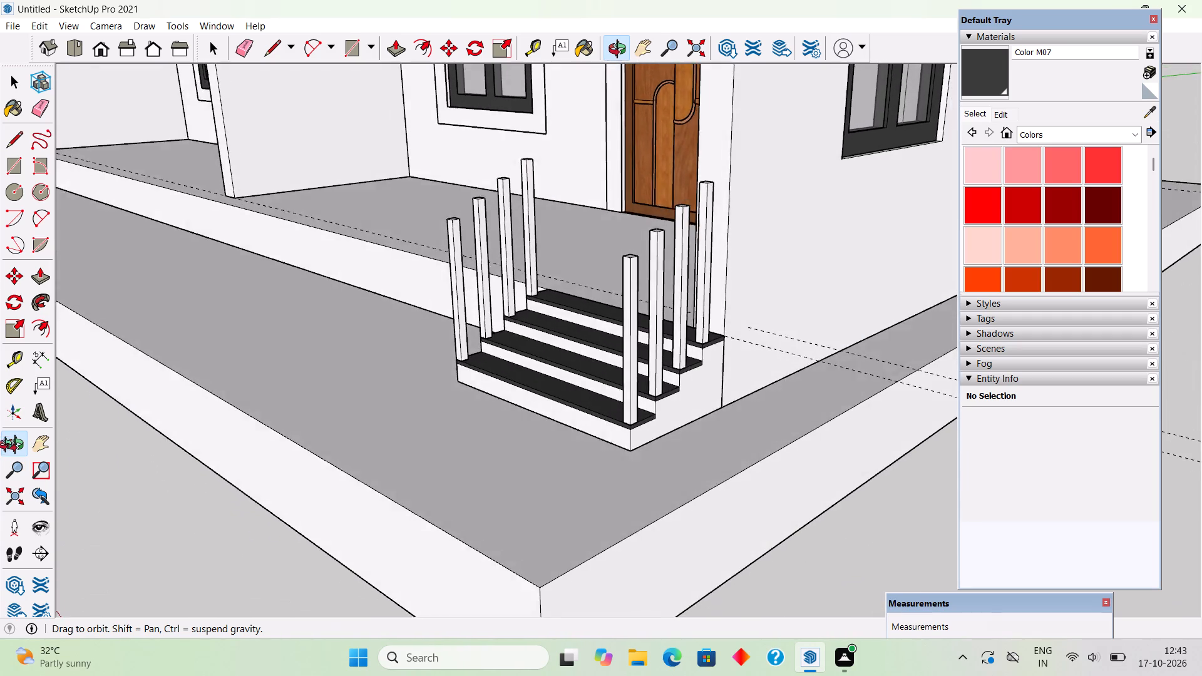
middle_click_drag(8, 446, 4, 426)
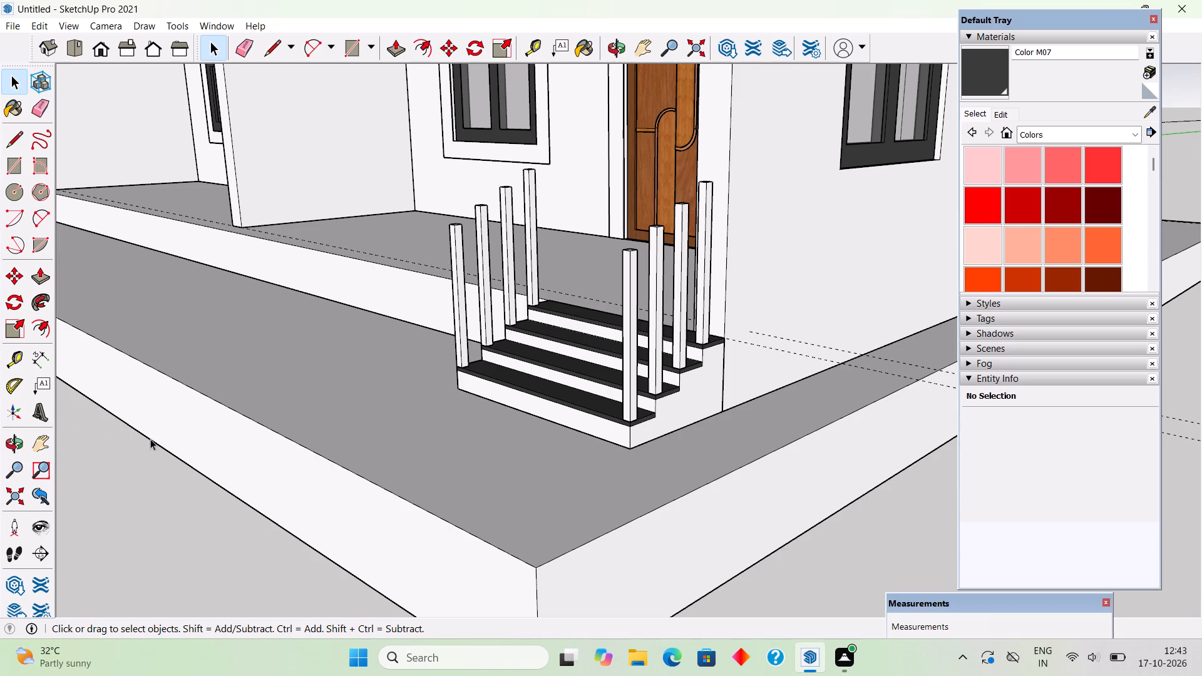
scroll(150, 439, "down", 3)
scroll(386, 392, "down", 1)
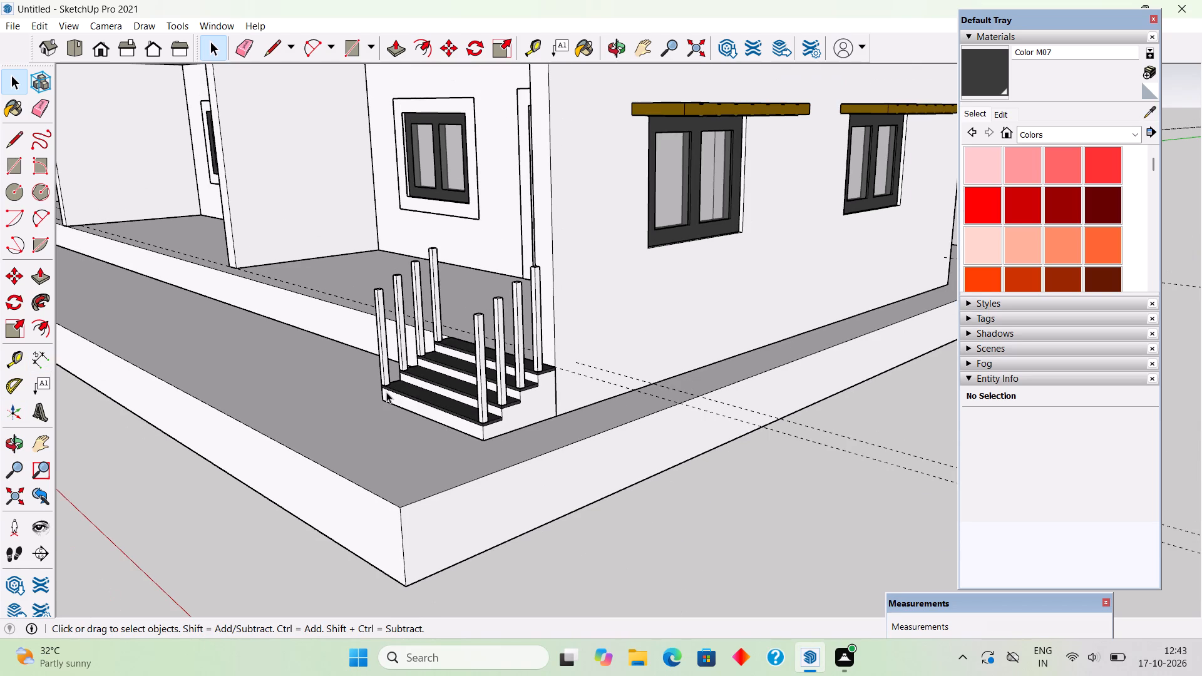
middle_click_drag(407, 417, 530, 454)
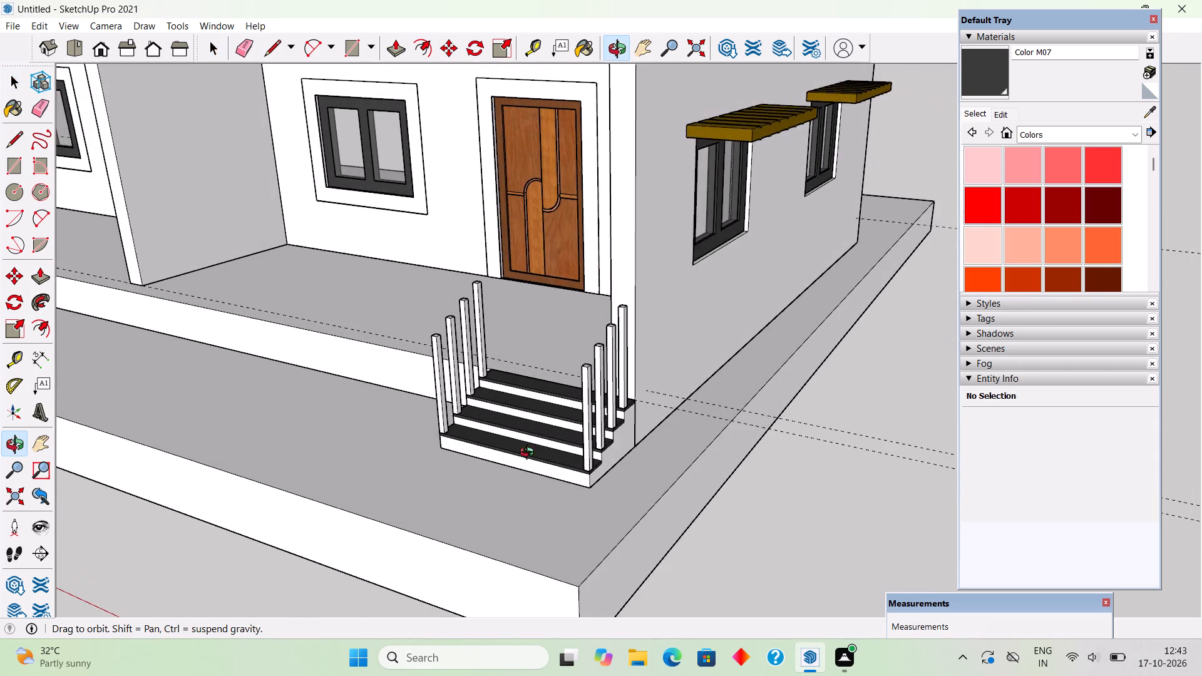
middle_click_drag(530, 454, 856, 471)
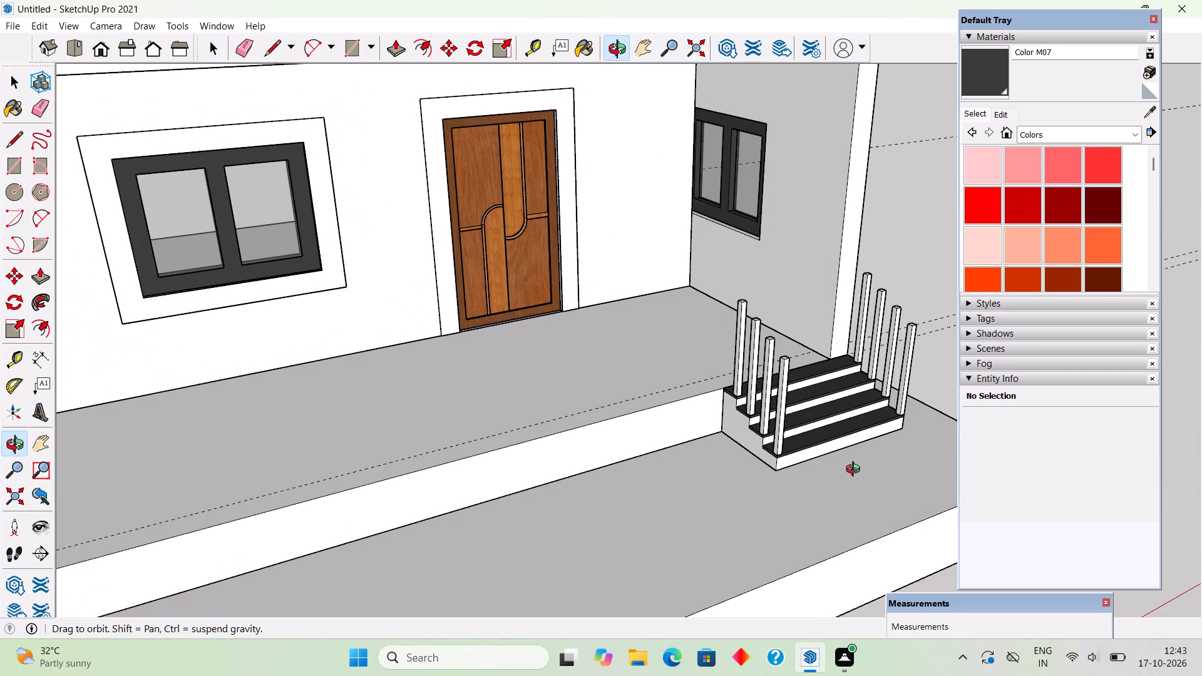
middle_click_drag(856, 471, 826, 479)
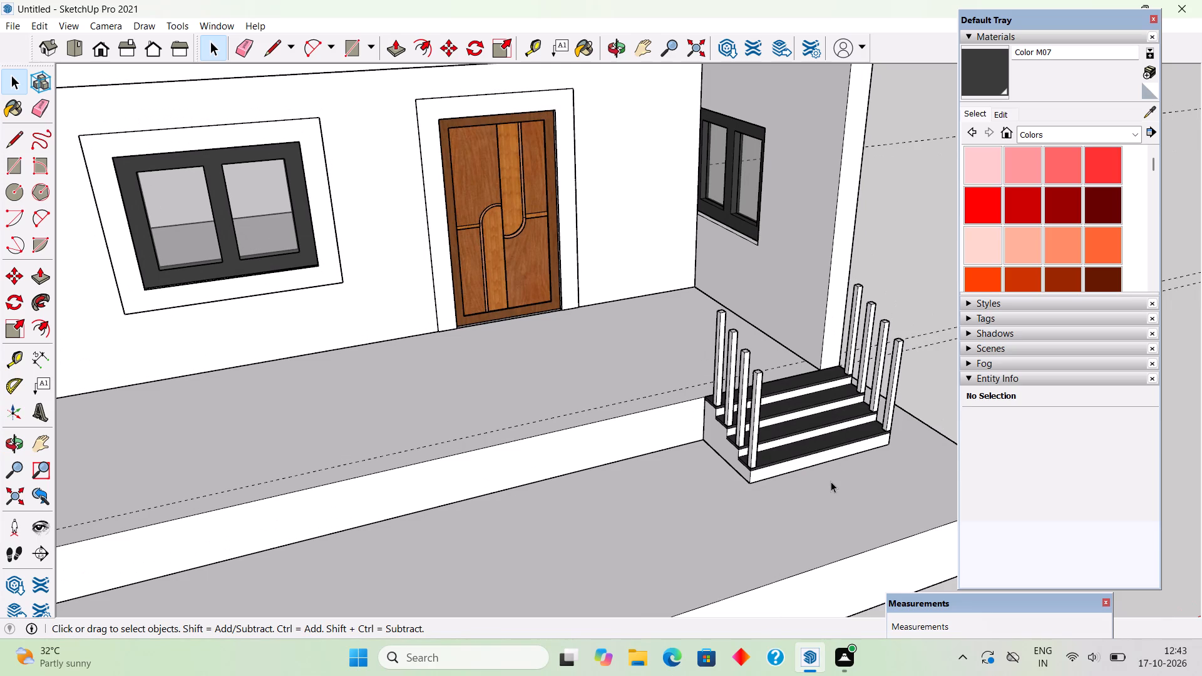
middle_click_drag(692, 450, 344, 417)
scroll(500, 417, "down", 1)
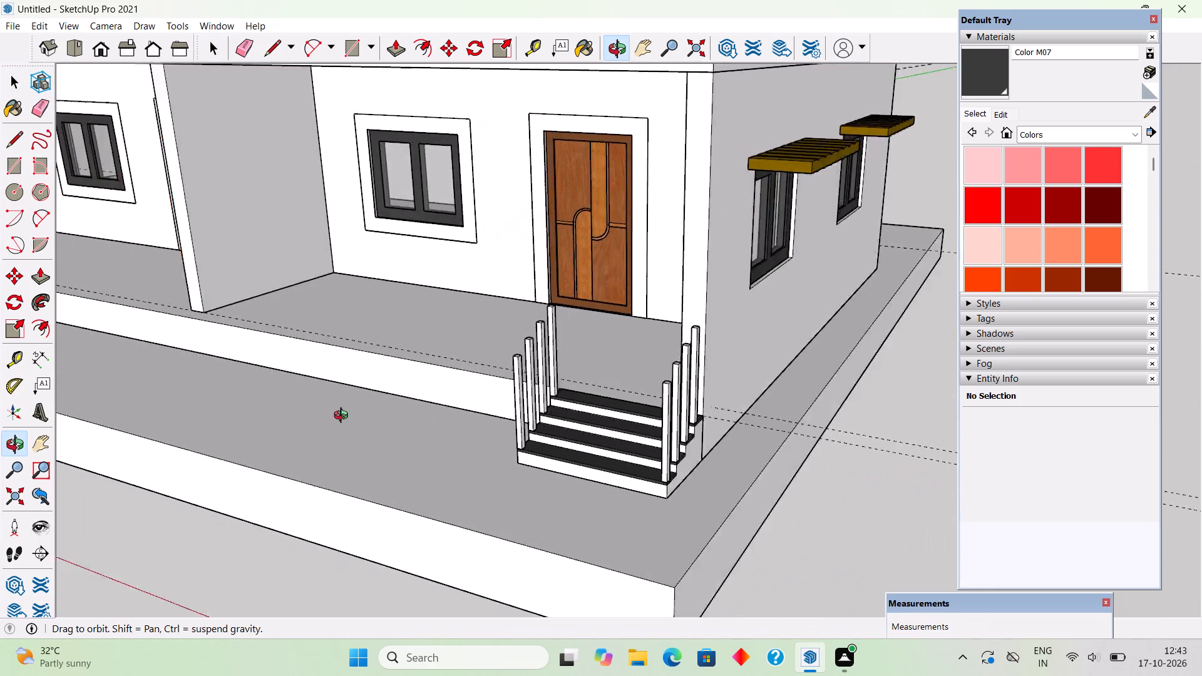
middle_click_drag(344, 417, 419, 406)
scroll(420, 405, "down", 6)
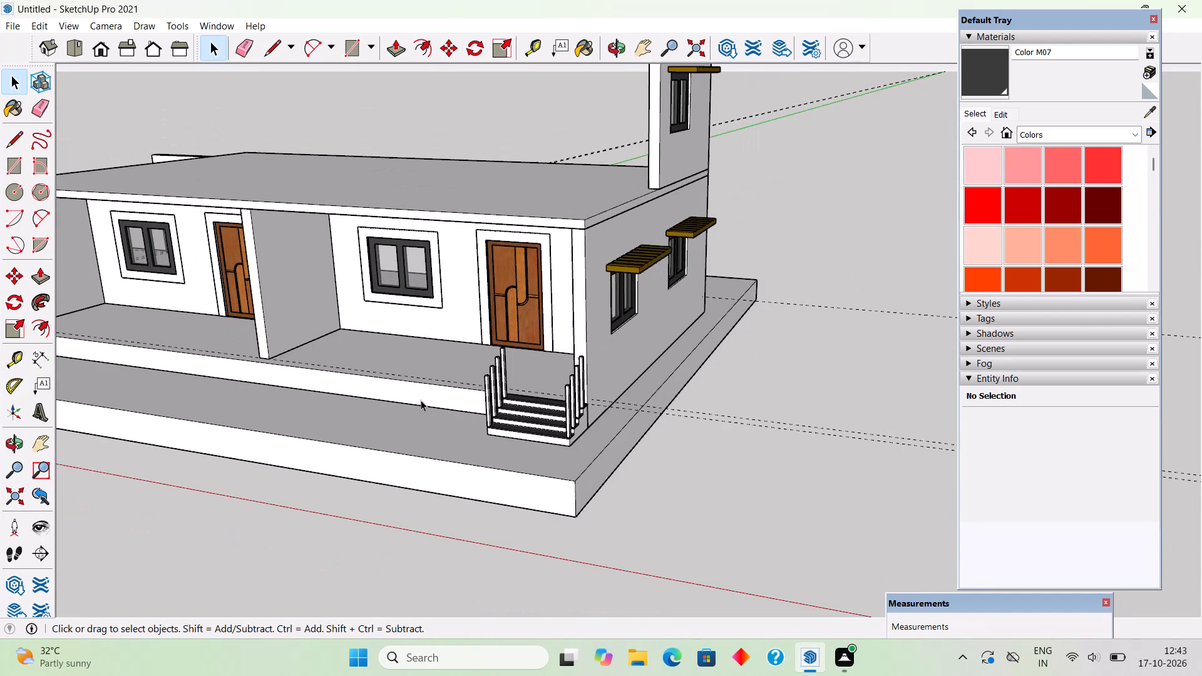
Select the house's wall and roof groups together, leaving out the base slabs and the entrance stair.
left_click(420, 394)
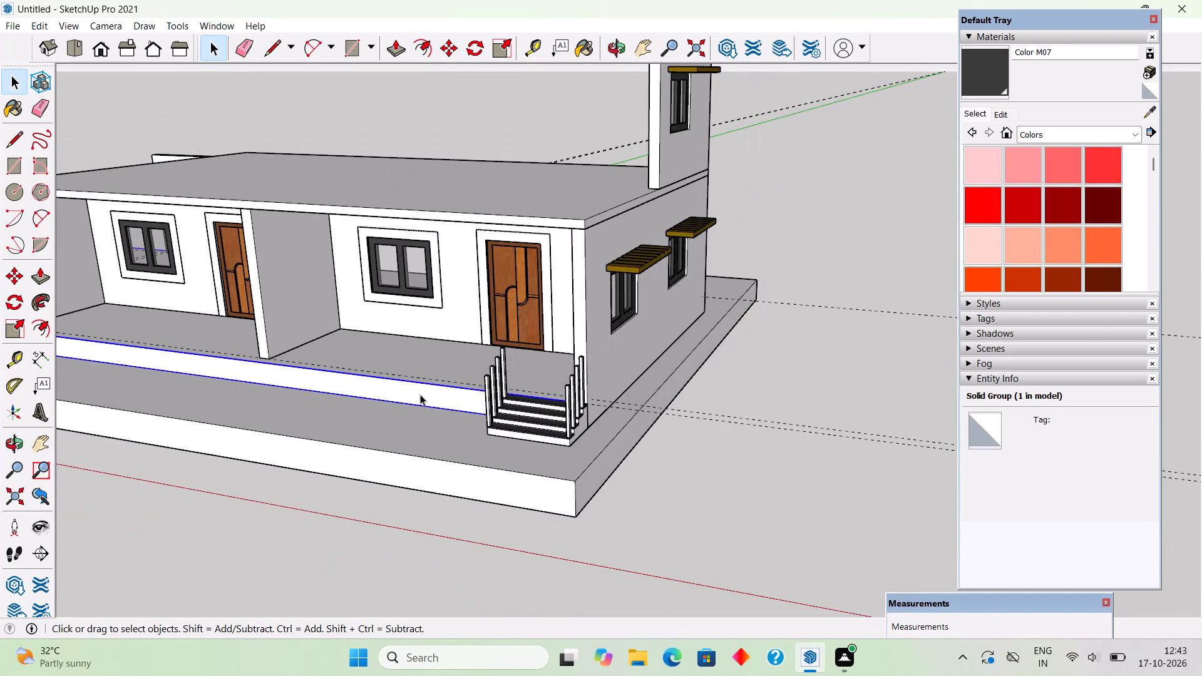
scroll(420, 394, "up", 1)
scroll(420, 394, "down", 3)
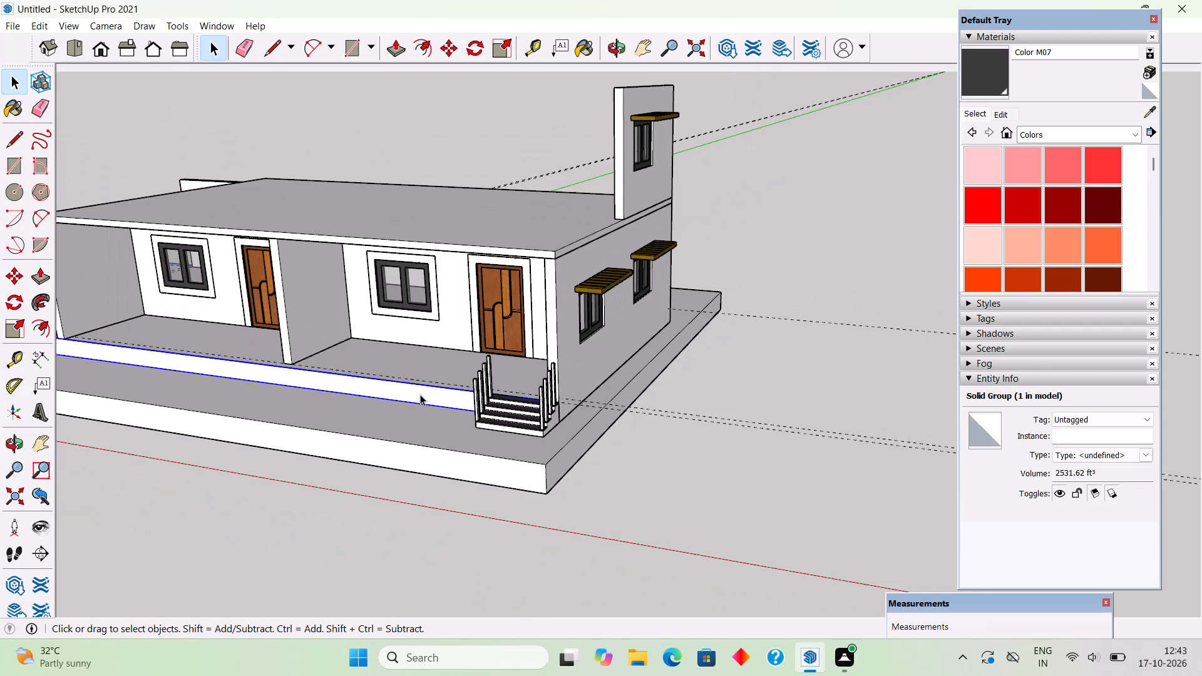
scroll(420, 394, "down", 6)
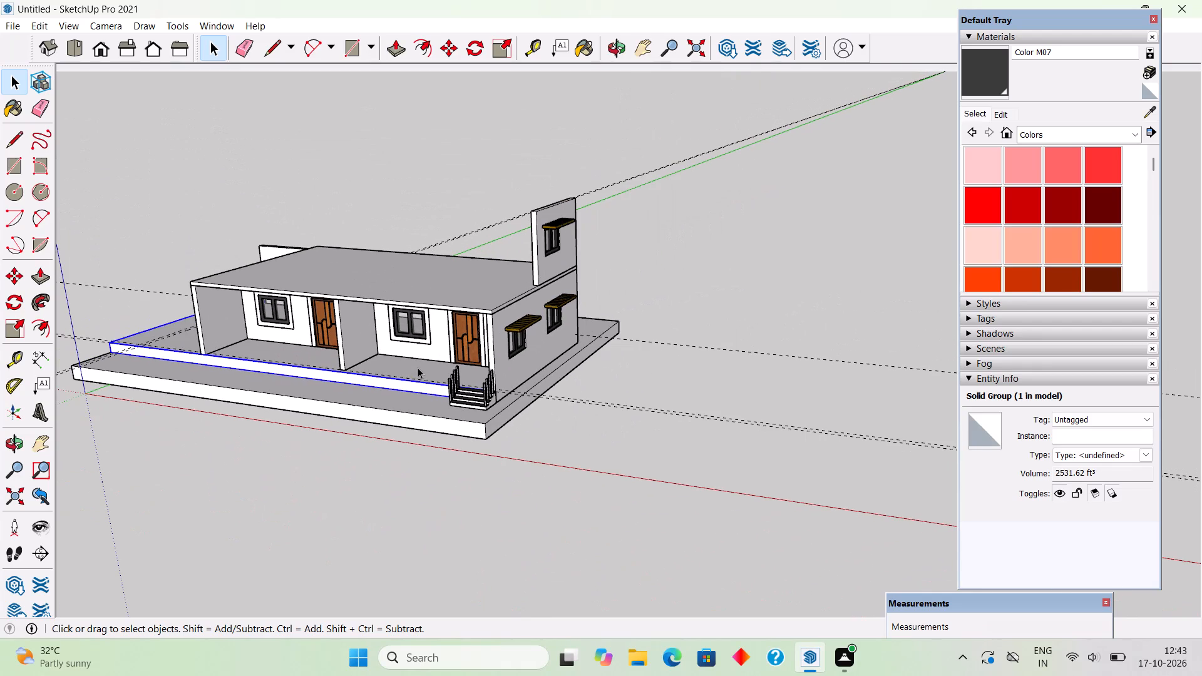
left_click_drag(572, 290, 255, 271)
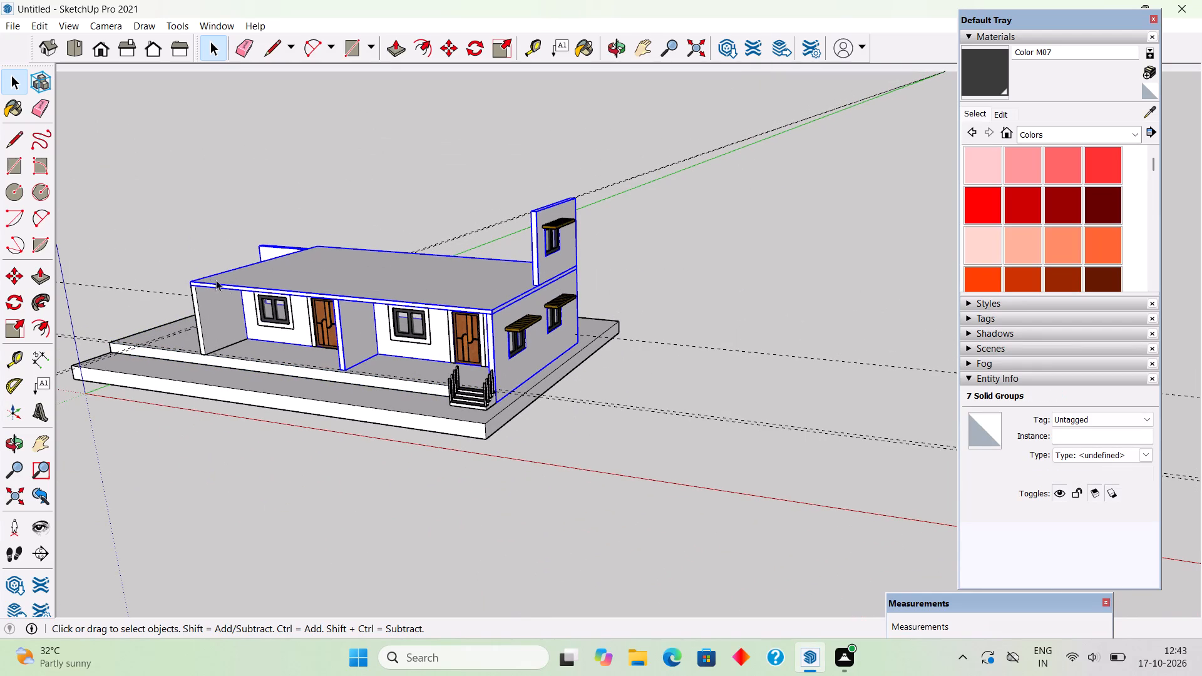
scroll(465, 371, "up", 3)
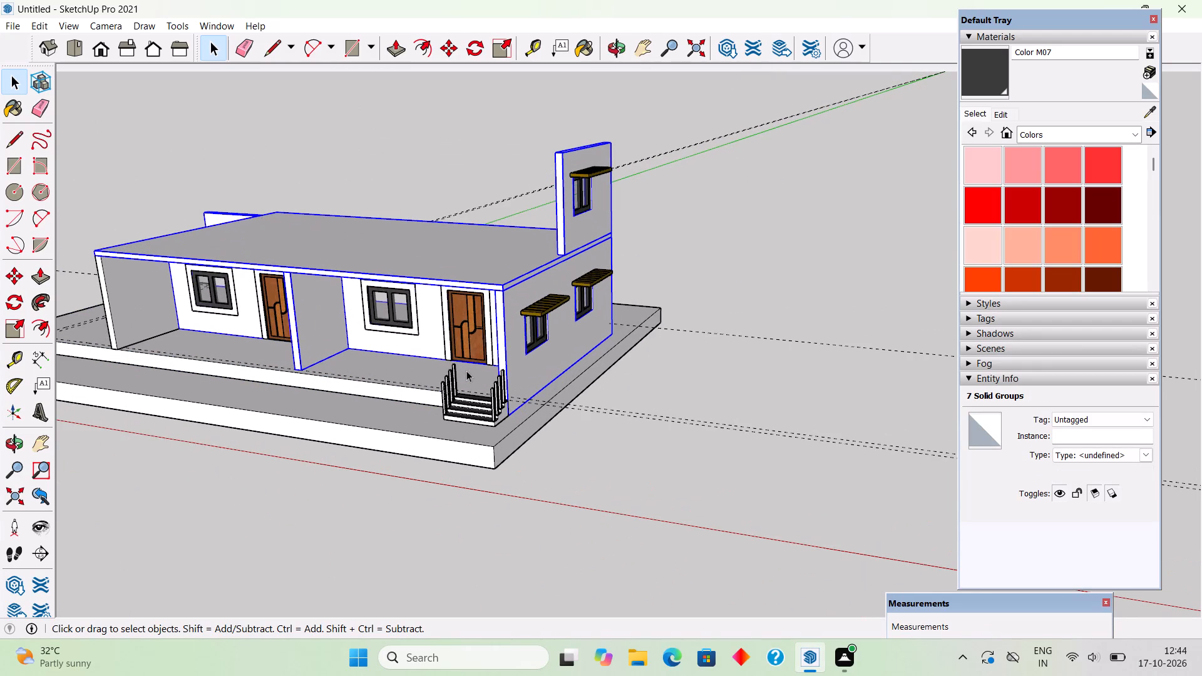
scroll(474, 366, "down", 3)
middle_click_drag(473, 364, 701, 334)
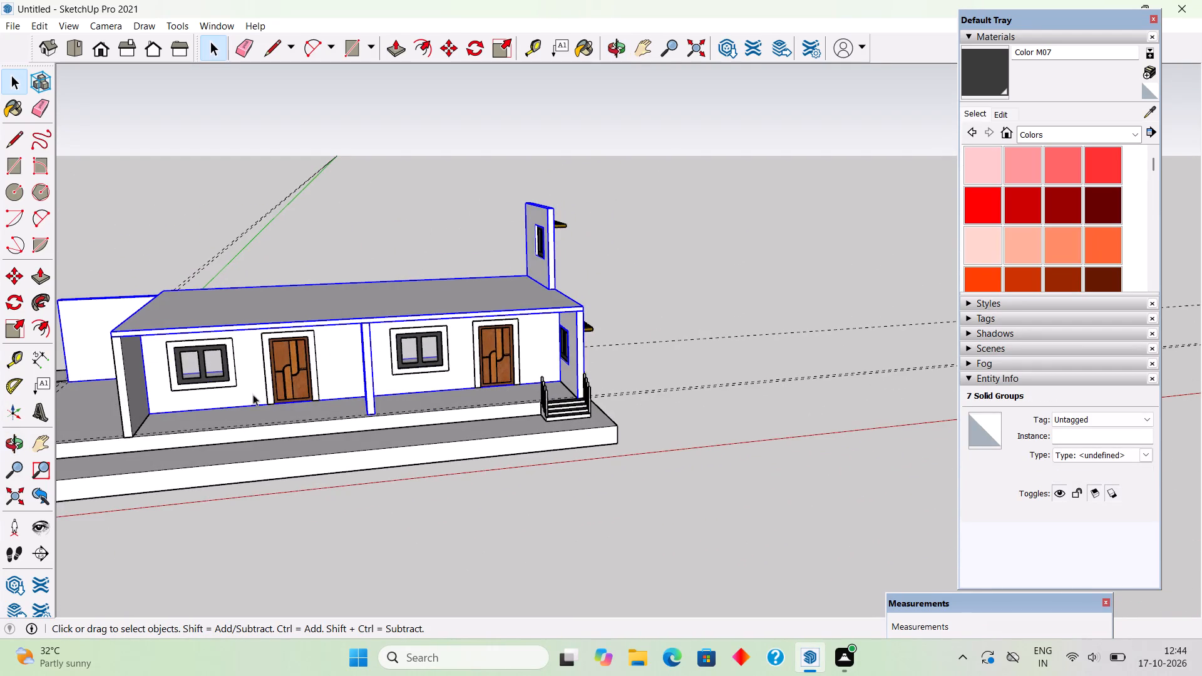
scroll(210, 404, "up", 7)
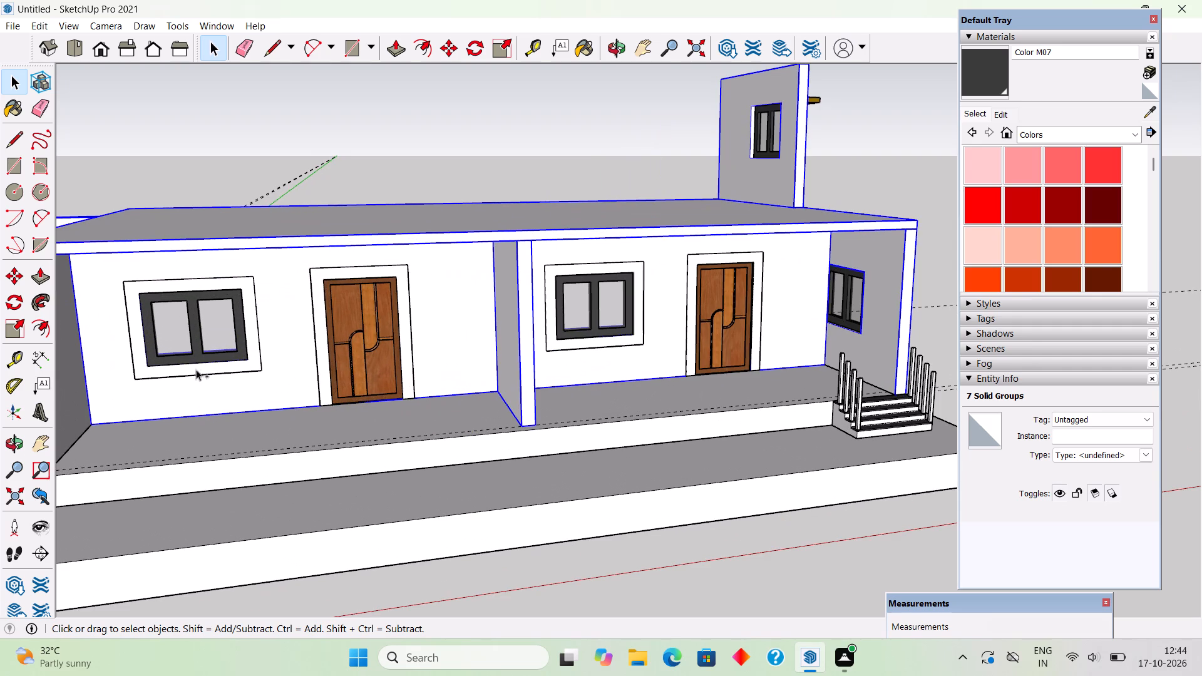
Add the window, door and their white surrounds in the front bay farther from the stair to the selection.
left_click(196, 360, "ctrl")
scroll(196, 360, "up", 5, "ctrl")
left_click(197, 360, "ctrl")
left_click(205, 369, "ctrl")
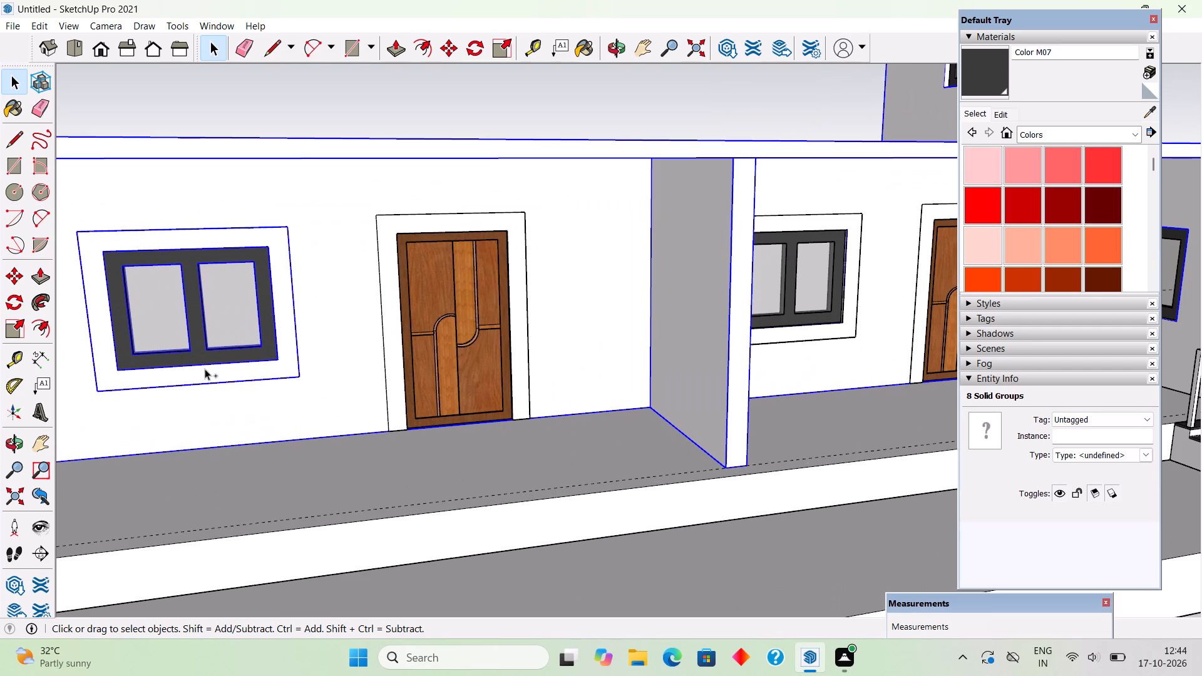
left_click(414, 357, "ctrl")
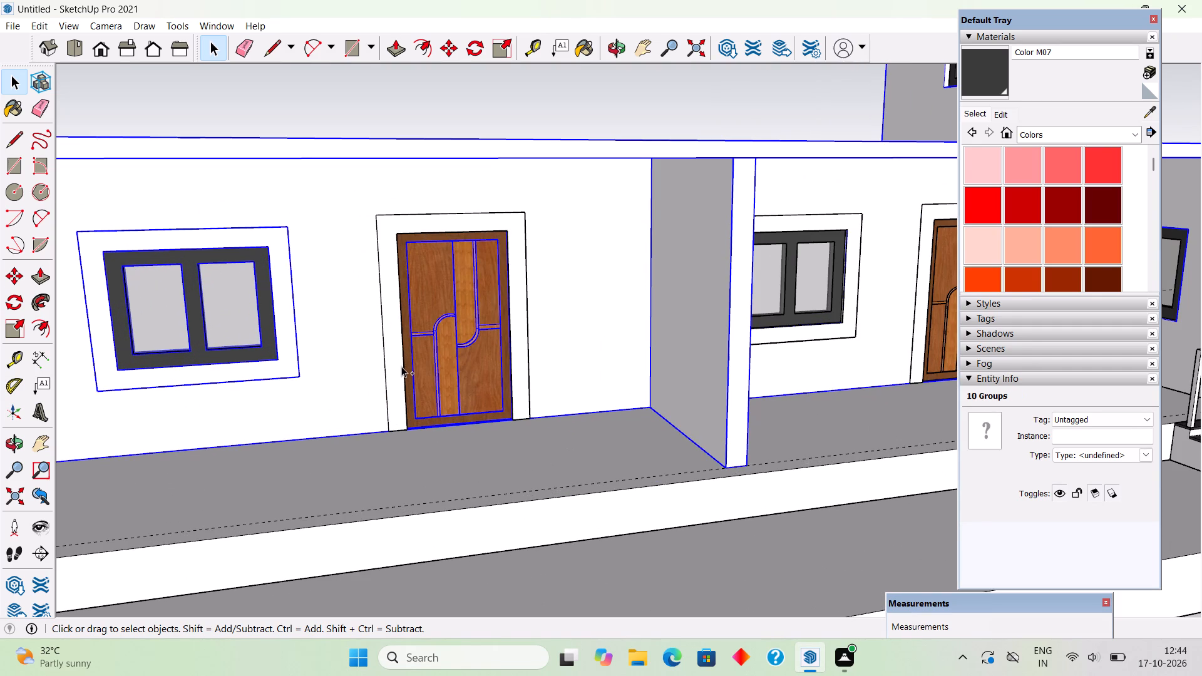
scroll(412, 375, "up", 7, "ctrl")
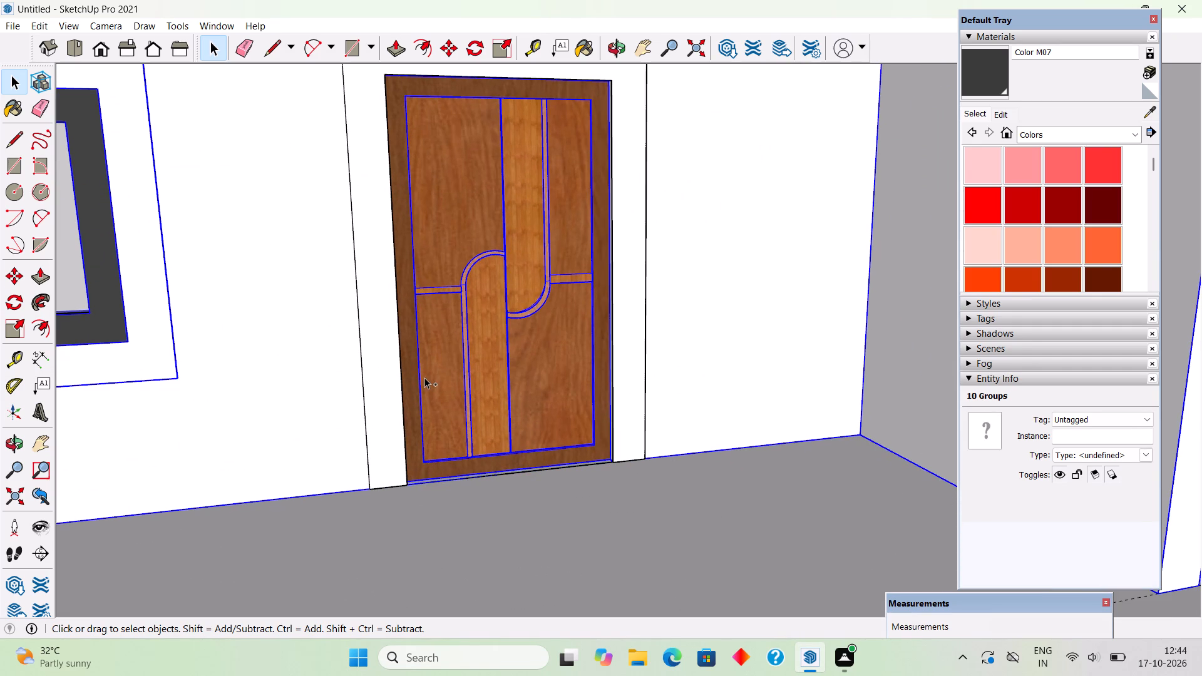
left_click(409, 399, "ctrl")
left_click(379, 408, "ctrl")
Add the window, door and their white surrounds in the front bay nearest the stair to the selection.
scroll(379, 408, "down", 13, "ctrl")
scroll(691, 362, "up", 6, "ctrl")
left_click(667, 369, "ctrl")
left_click(609, 356, "ctrl")
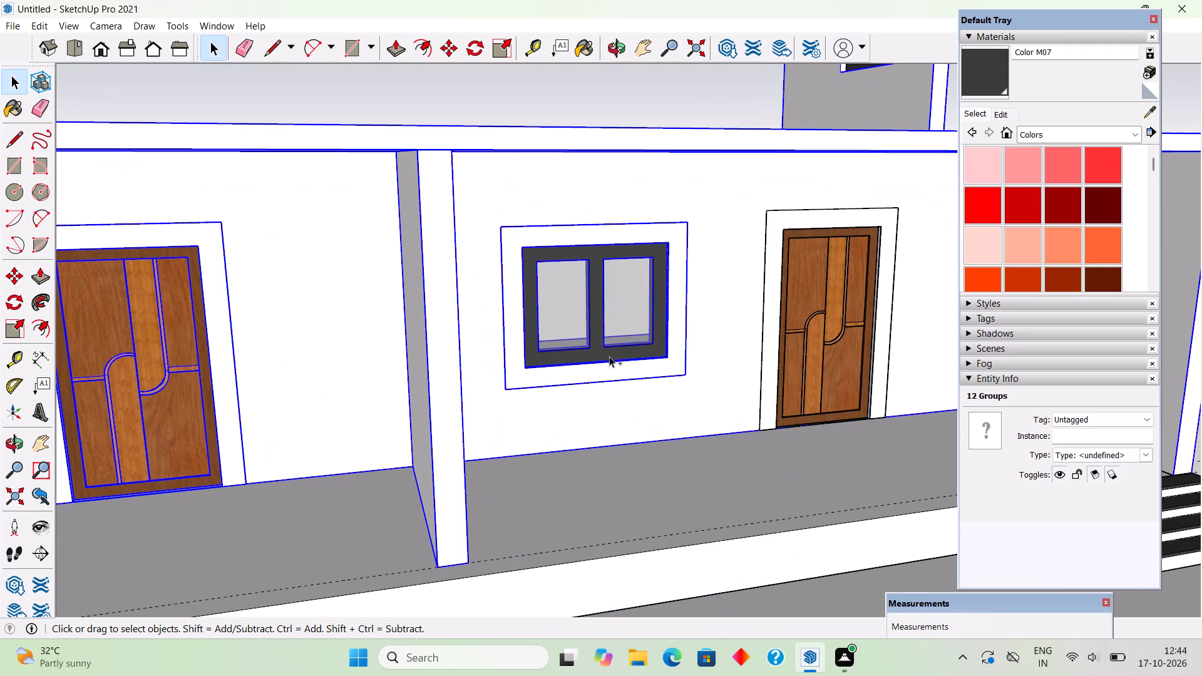
scroll(609, 356, "down", 6, "ctrl")
left_click(619, 326, "ctrl")
left_click(571, 325, "ctrl")
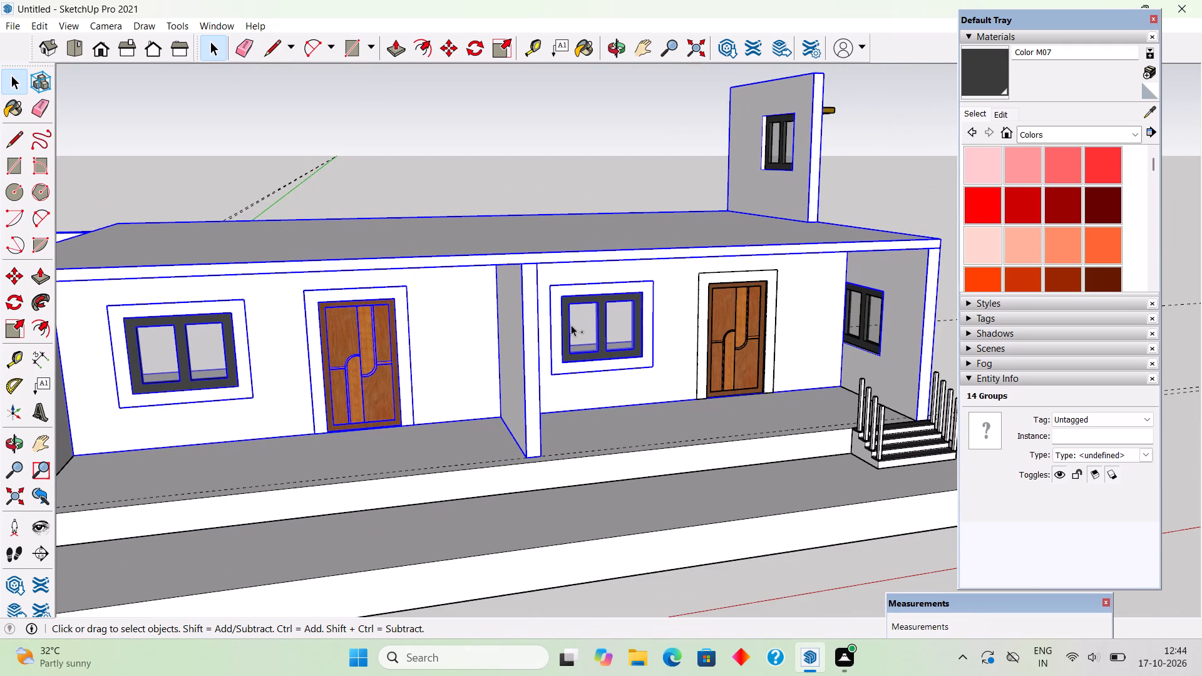
left_click(729, 322, "ctrl")
scroll(729, 322, "up", 8, "ctrl")
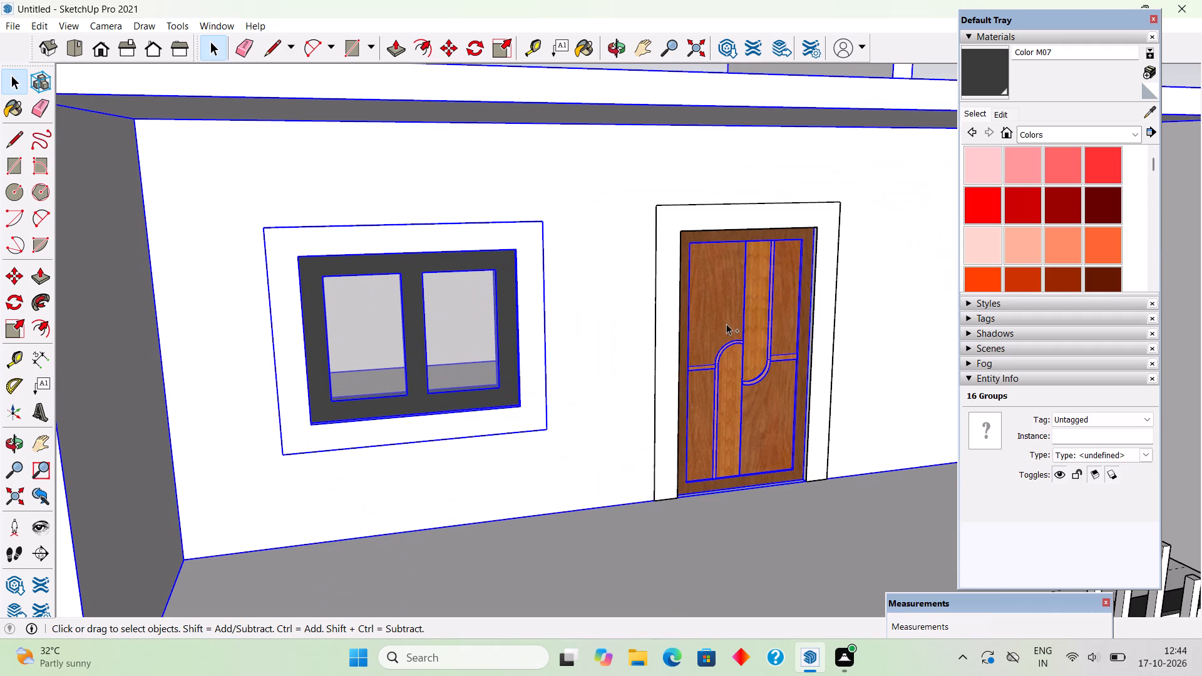
left_click(663, 391, "ctrl")
scroll(663, 391, "down", 4, "ctrl")
scroll(663, 391, "up", 1, "ctrl")
scroll(663, 391, "down", 8, "ctrl")
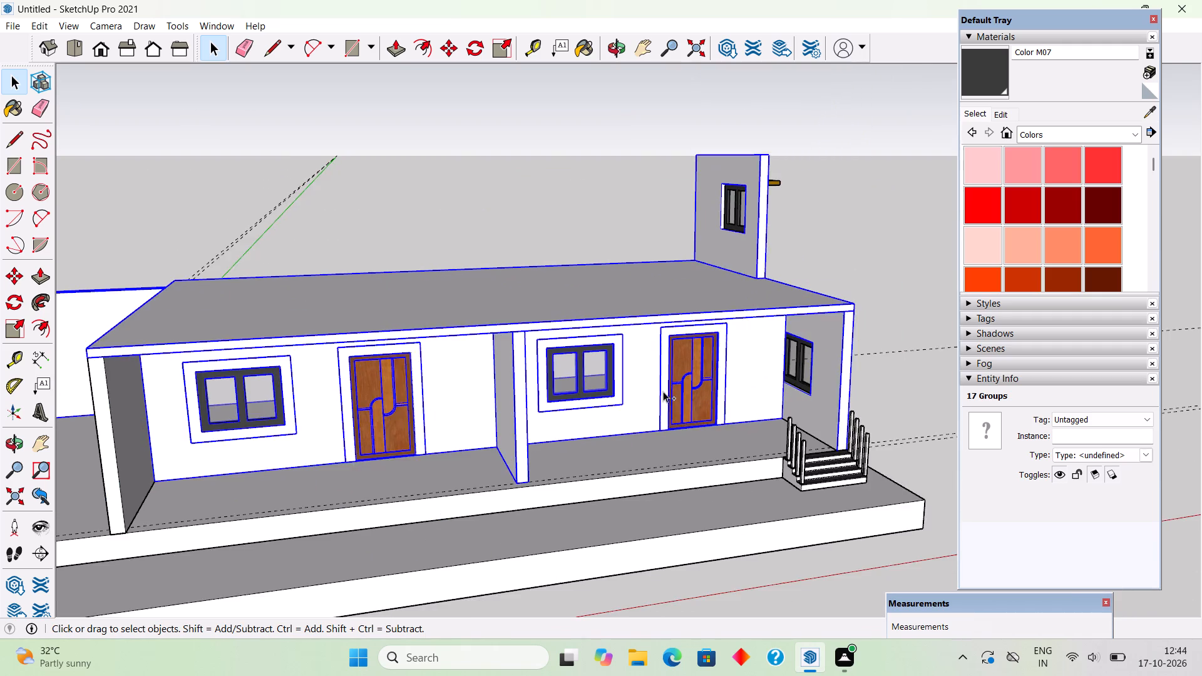
Add both ground-floor side windows and their slatted wooden awnings to the selection.
scroll(795, 438, "down", 3, "ctrl")
scroll(826, 396, "up", 3, "ctrl")
middle_click_drag(798, 397, 585, 409, "ctrl")
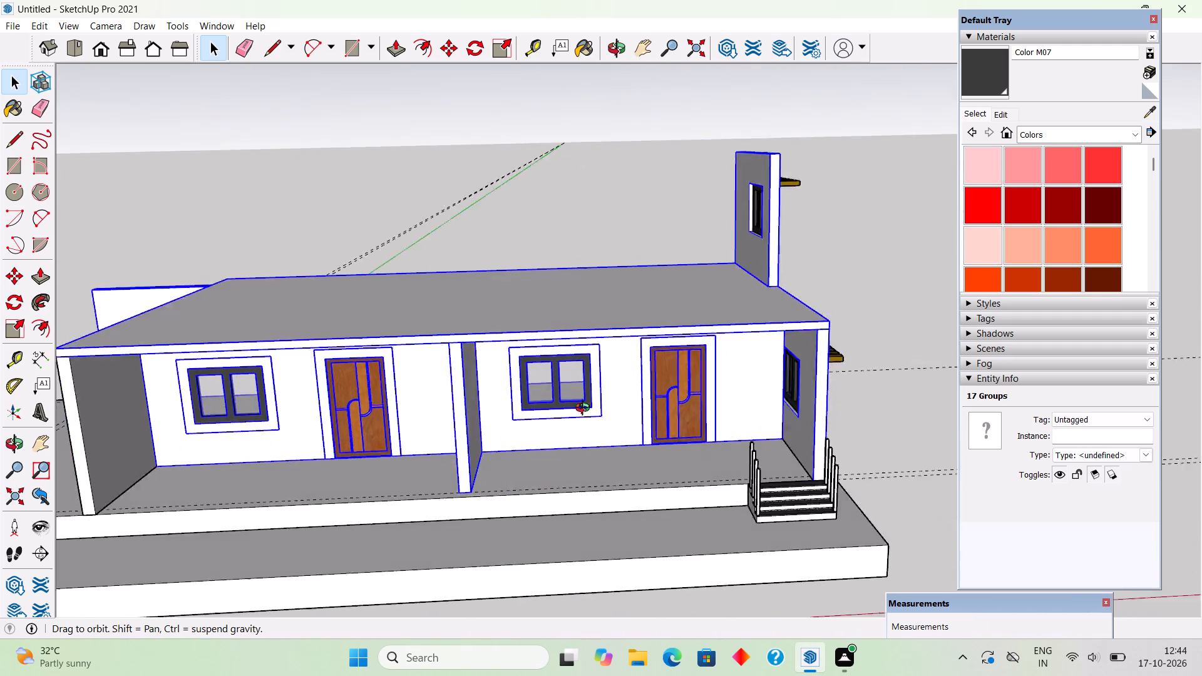
middle_click_drag(585, 409, 287, 371, "ctrl")
scroll(287, 371, "down", 3, "ctrl")
scroll(662, 368, "up", 9, "ctrl")
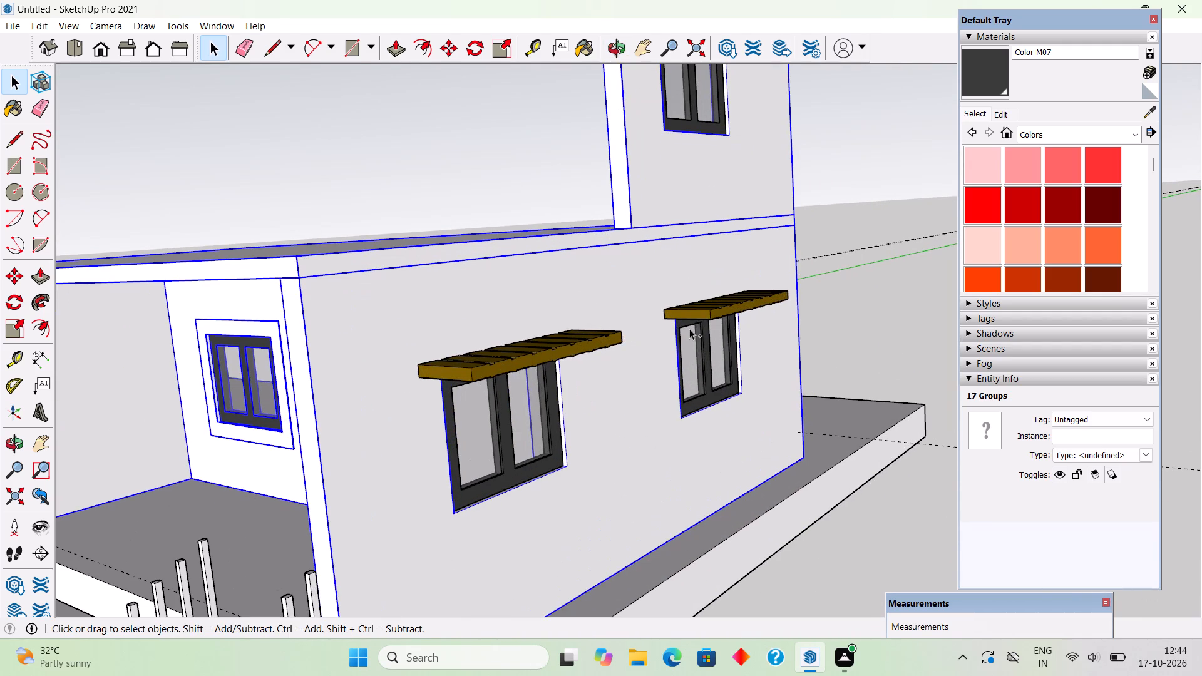
left_click(693, 317, "ctrl")
left_click(500, 372, "ctrl")
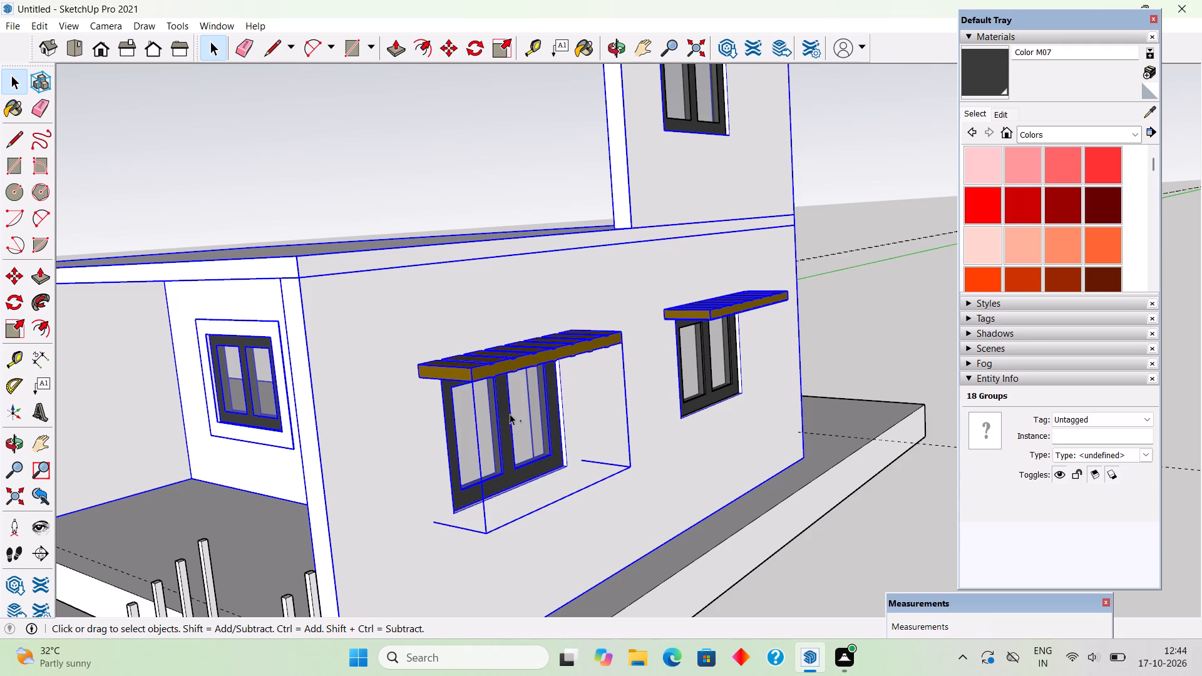
left_click(711, 379, "ctrl")
scroll(711, 379, "up", 8, "ctrl")
scroll(711, 379, "down", 5, "ctrl")
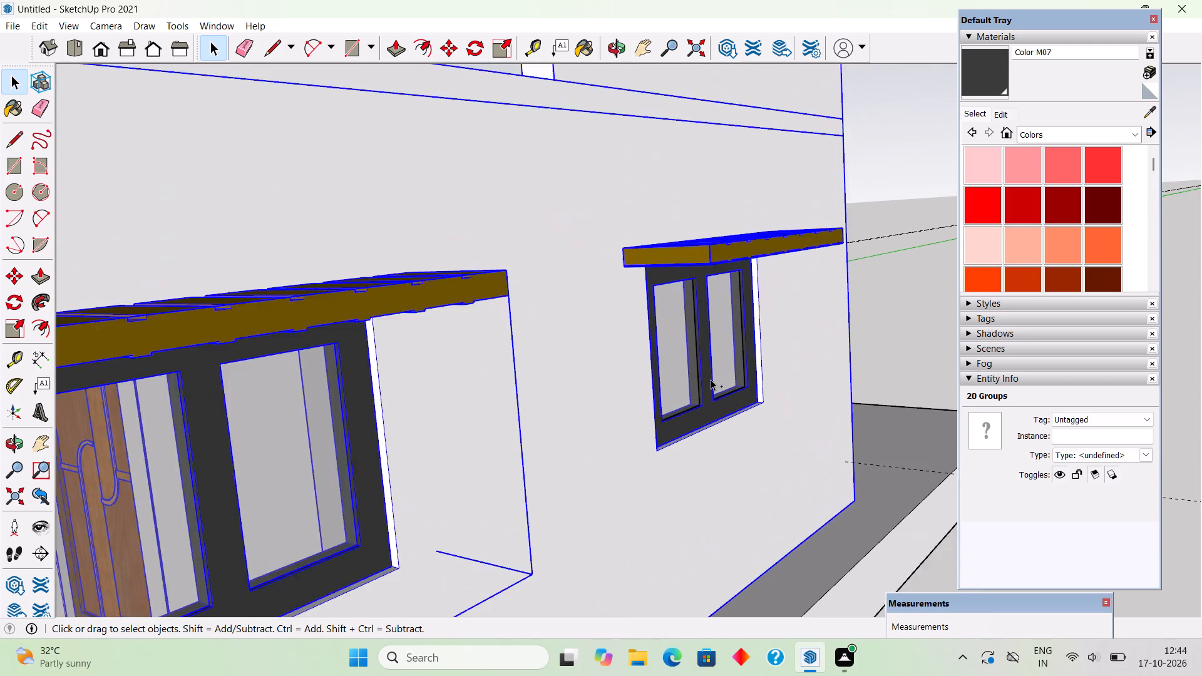
scroll(711, 379, "down", 3, "ctrl")
middle_click_drag(679, 377, 488, 366, "ctrl")
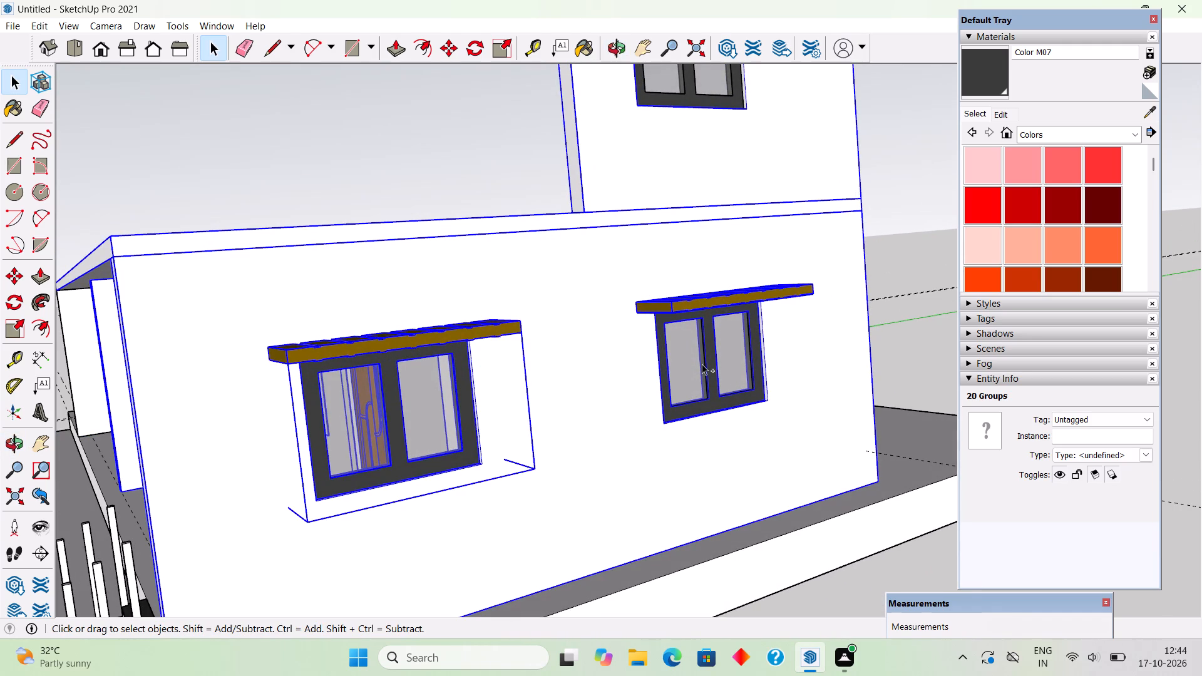
left_click(692, 371, "ctrl")
left_click(741, 355, "ctrl")
scroll(741, 355, "down", 5, "ctrl")
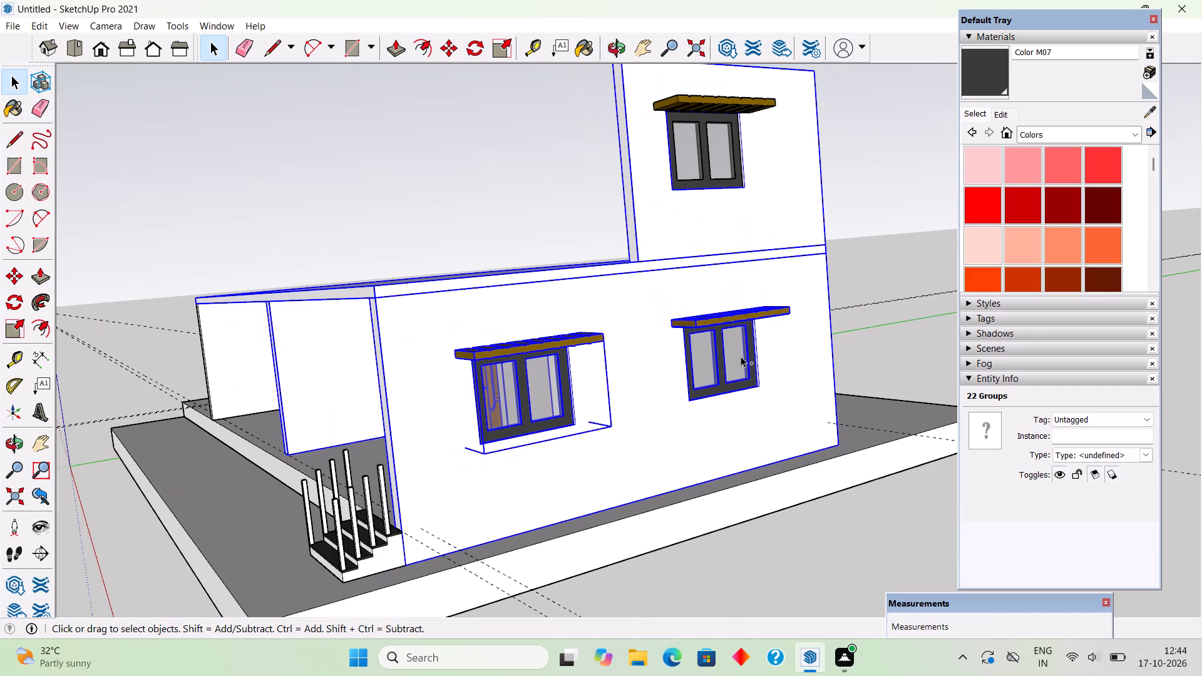
Add the upper side wall's window parts and wooden awning to the selection.
scroll(733, 224, "down", 2, "ctrl")
scroll(706, 88, "up", 8, "ctrl")
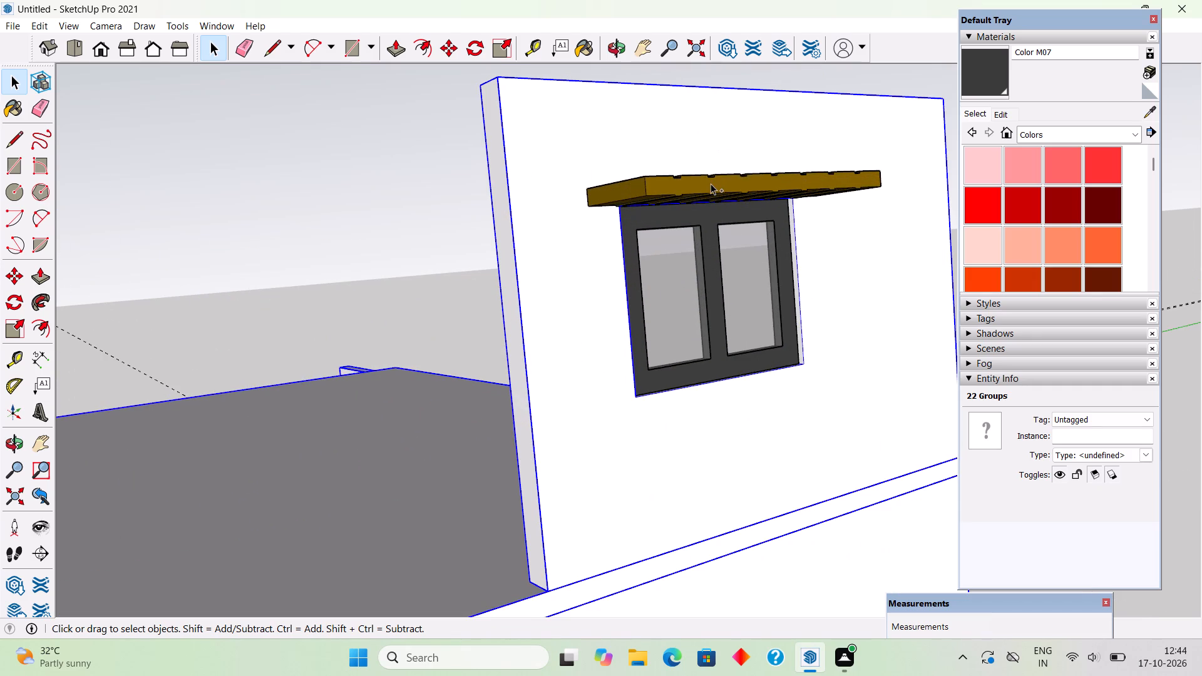
left_click(711, 183, "ctrl")
left_click(689, 272, "ctrl")
left_click(729, 271, "ctrl")
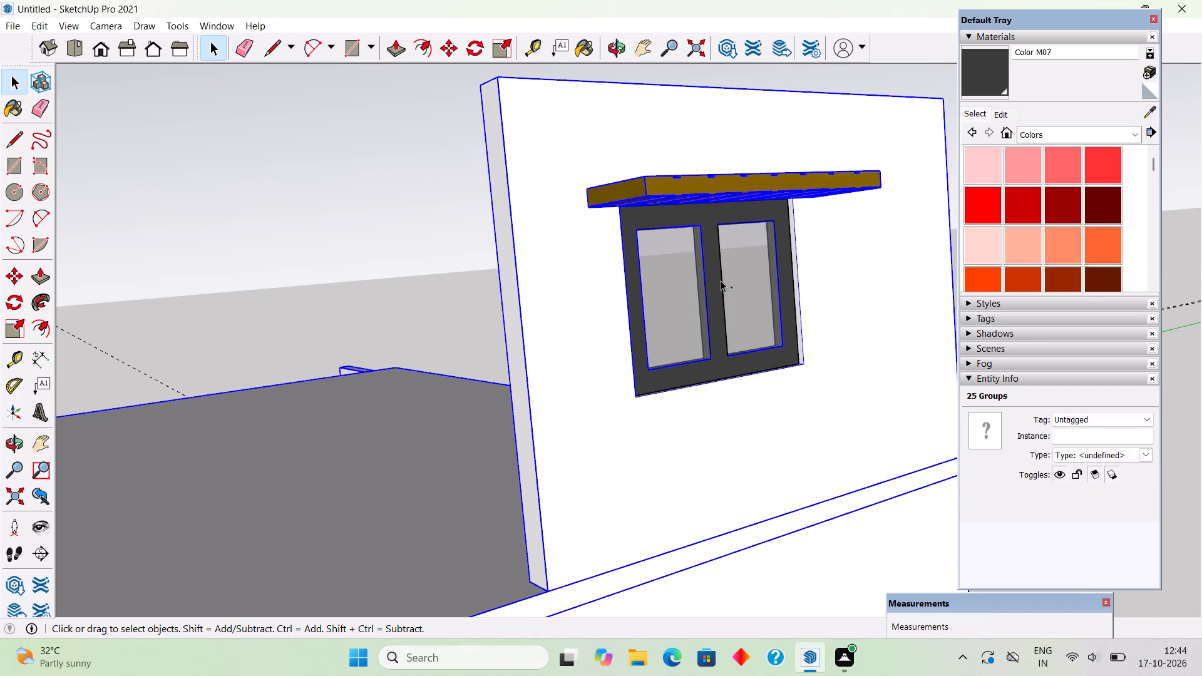
left_click(721, 280, "ctrl")
left_click(684, 218, "ctrl")
scroll(684, 218, "down", 4, "ctrl")
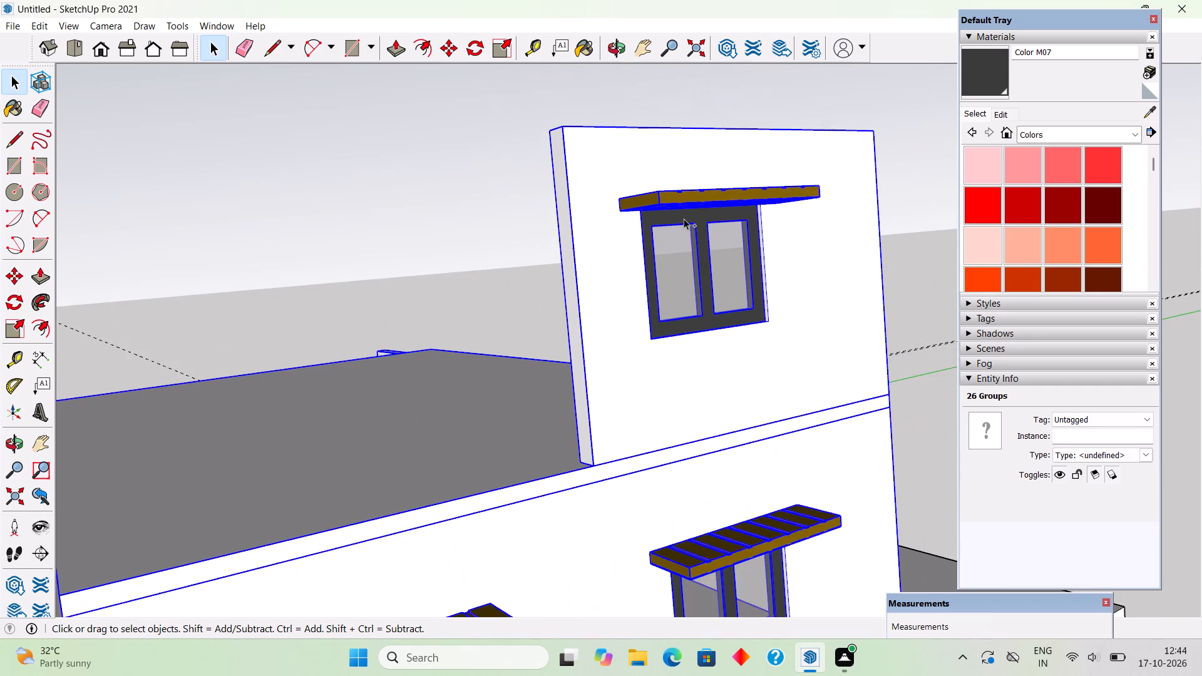
Add the end wall at the porch's far side to the selection and make everything selected one group.
scroll(684, 218, "down", 12, "ctrl")
middle_click_drag(516, 382, 911, 429, "ctrl")
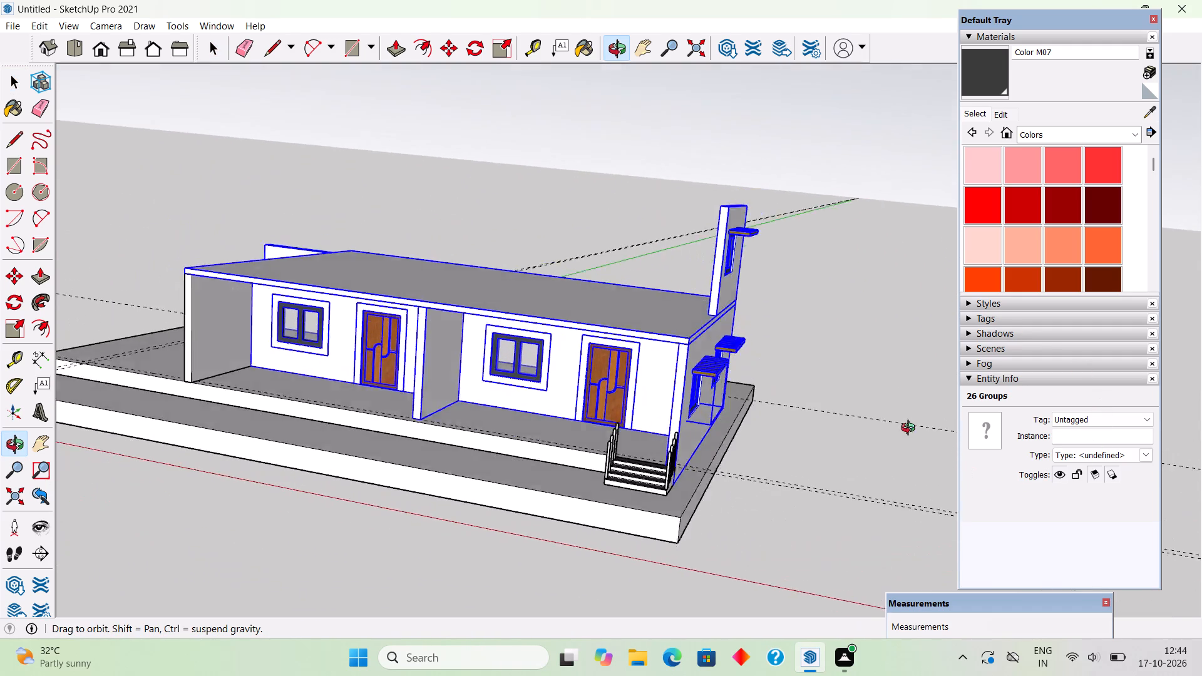
middle_click_drag(911, 429, 1077, 407, "ctrl")
left_click(178, 387, "ctrl")
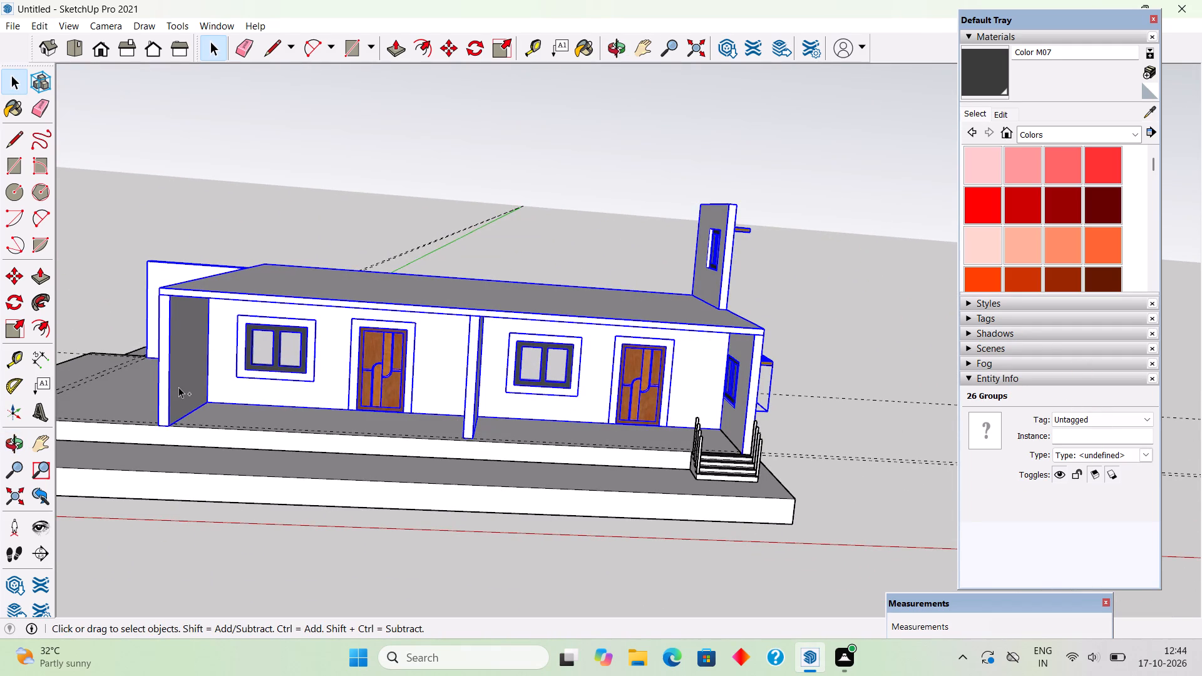
scroll(178, 387, "down", 3, "ctrl")
right_click(354, 319, "ctrl")
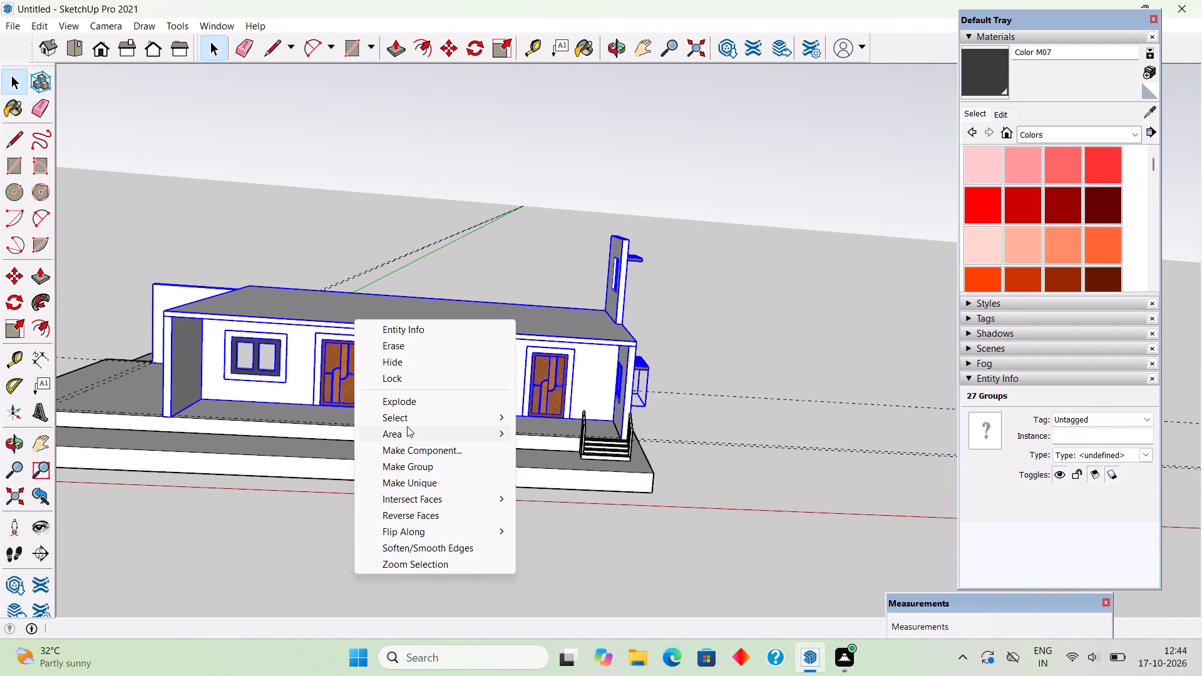
left_click(414, 462)
Move the new house group straight up 9" from its bottom corner beside the stair.
middle_click_drag(609, 319, 340, 305)
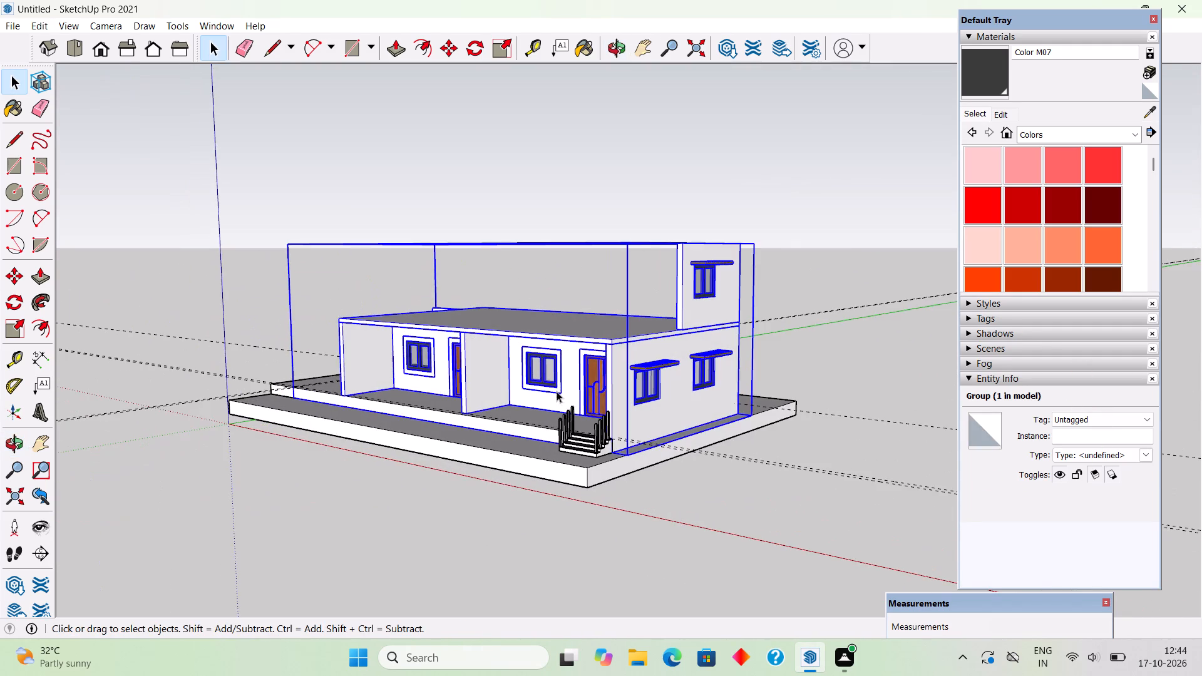
scroll(615, 497, "up", 5)
scroll(593, 415, "up", 16)
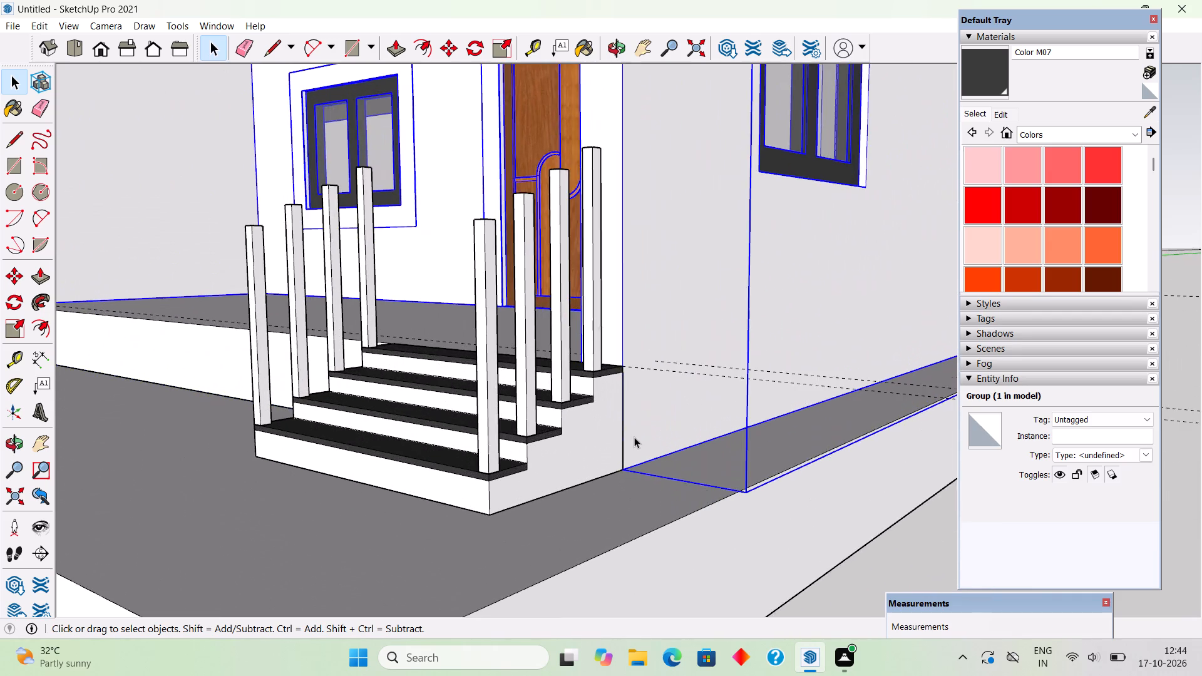
scroll(634, 437, "up", 3)
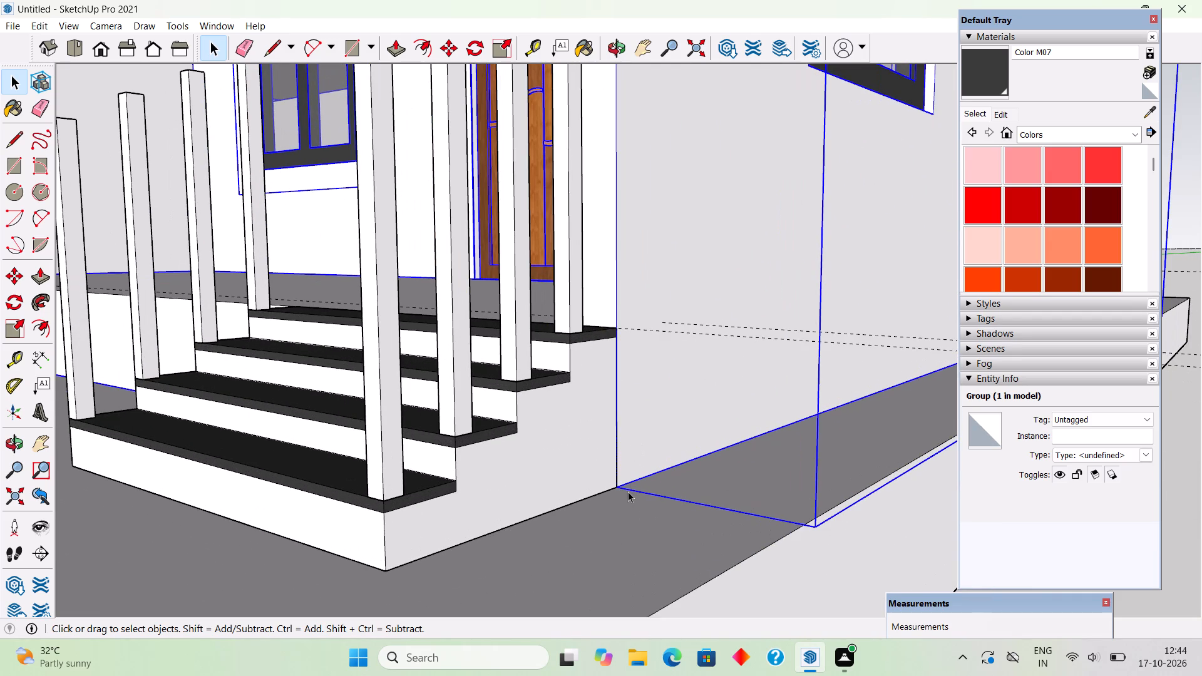
key("m")
left_click(624, 489)
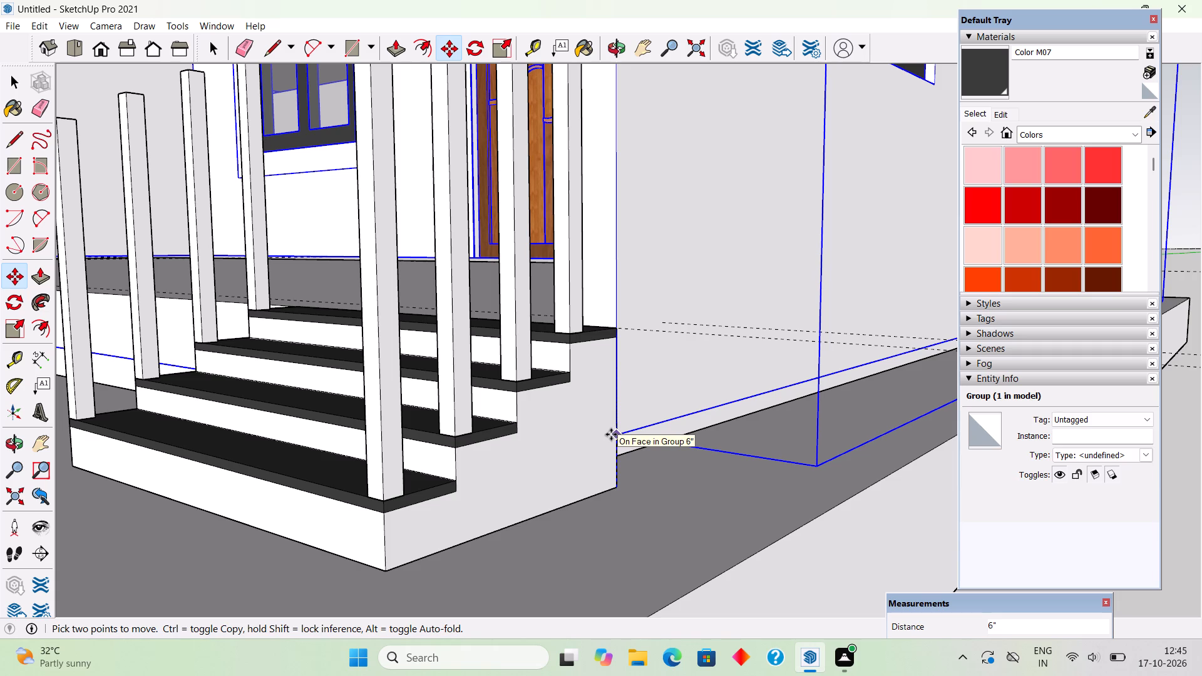
type("9\"")
key("Return")
key("space")
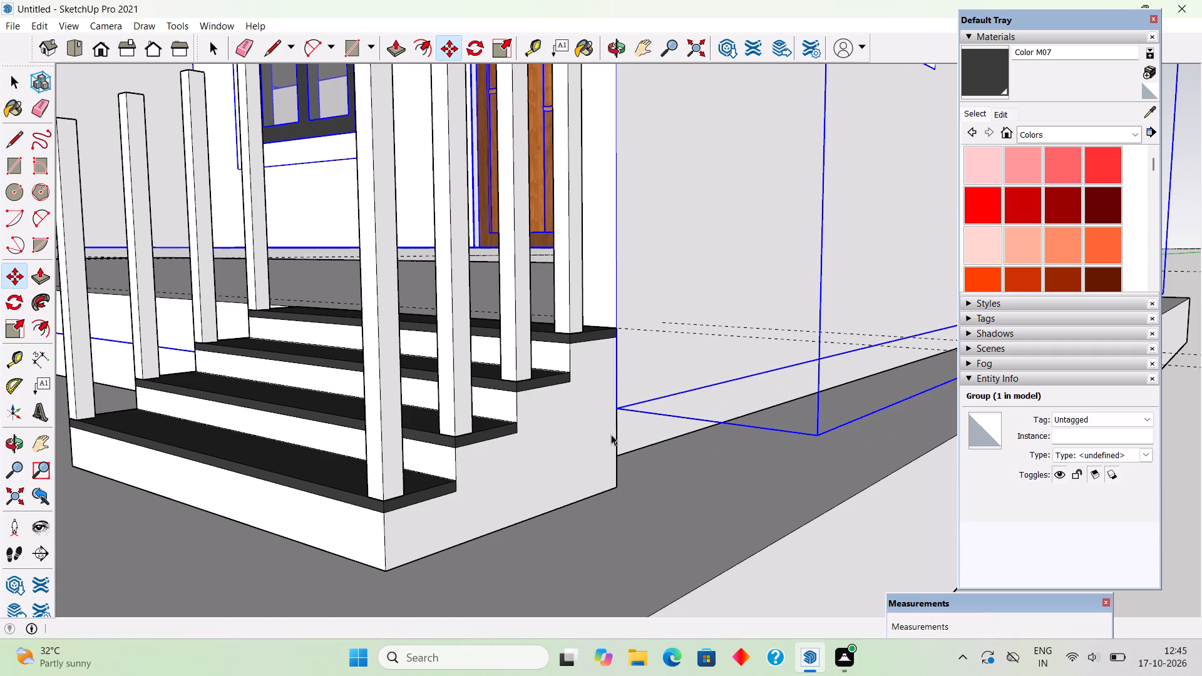
scroll(611, 434, "down", 12)
left_click(765, 534)
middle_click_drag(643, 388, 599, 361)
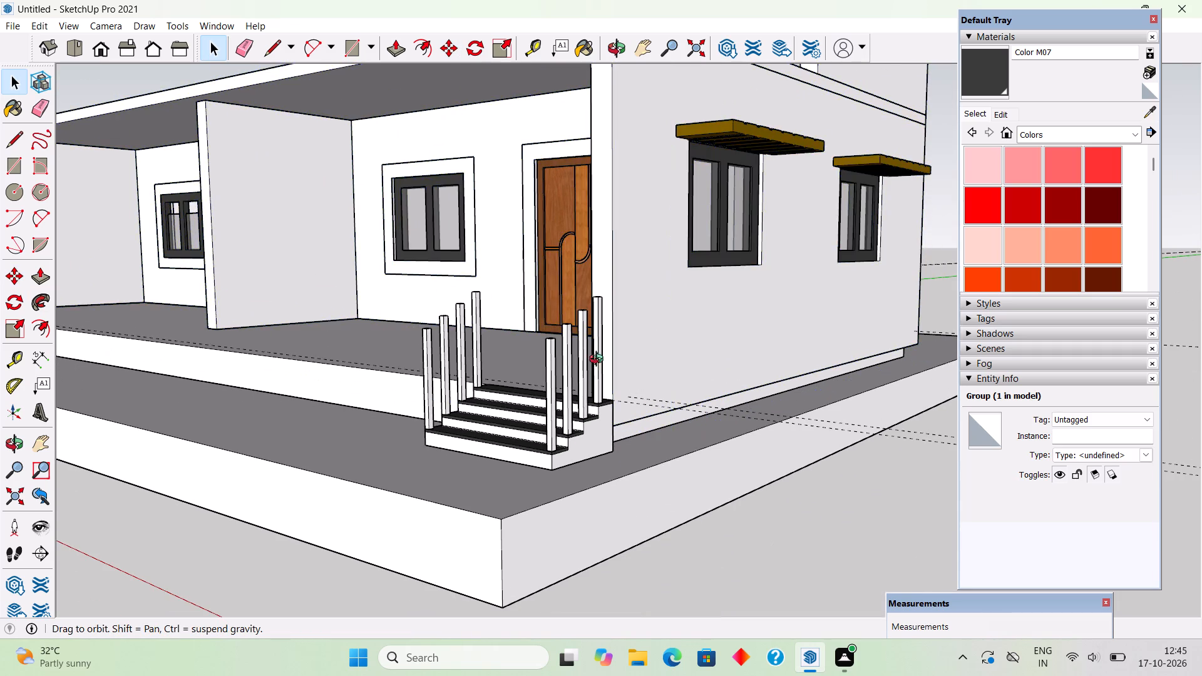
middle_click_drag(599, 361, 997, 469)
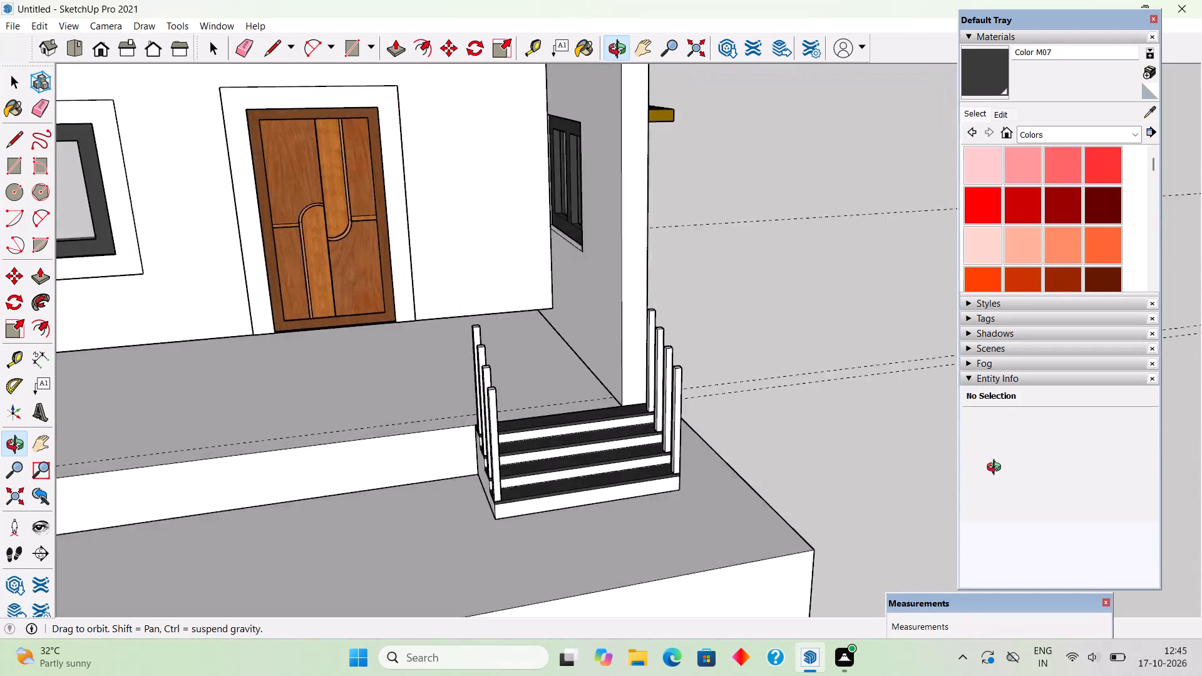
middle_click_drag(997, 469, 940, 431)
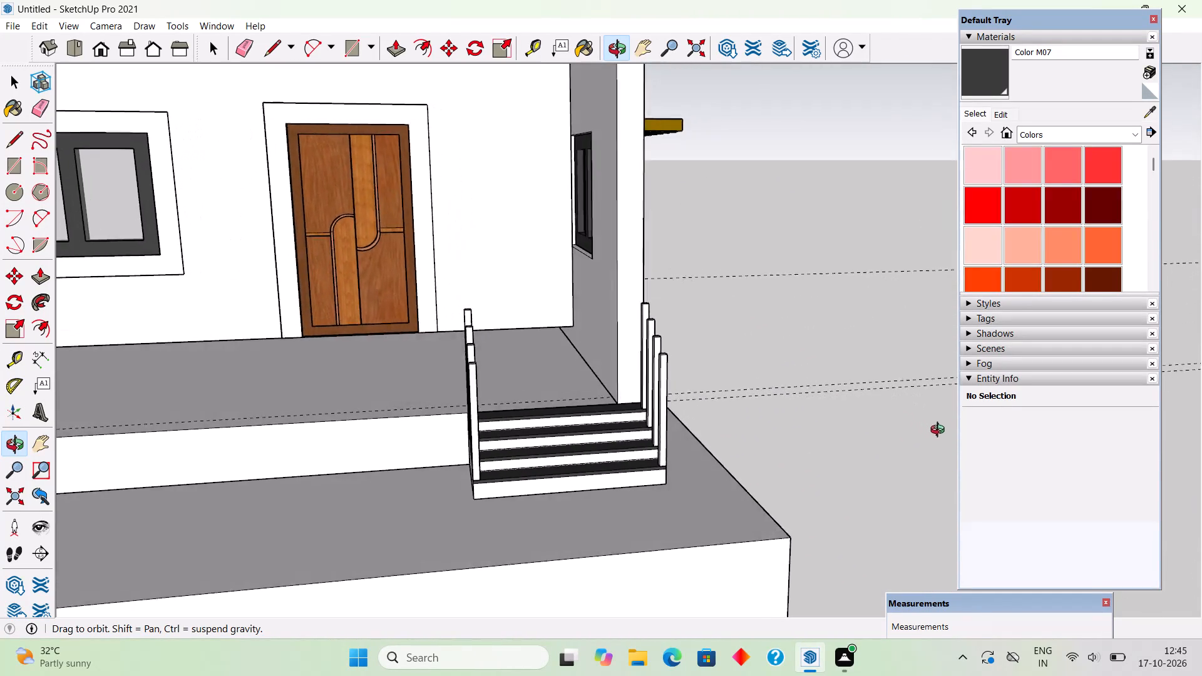
Select the house group and inspect its bottom corner beside the stair against the plinth.
middle_click_drag(940, 431, 495, 446)
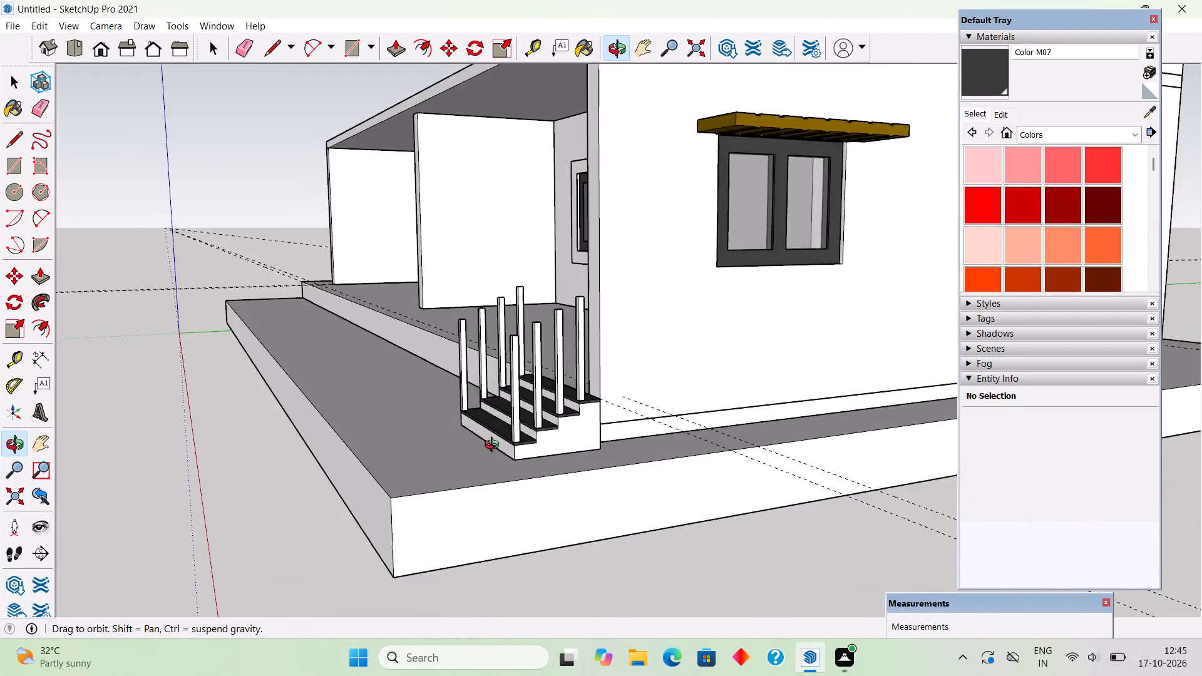
middle_click_drag(495, 446, 629, 449)
scroll(629, 449, "down", 4)
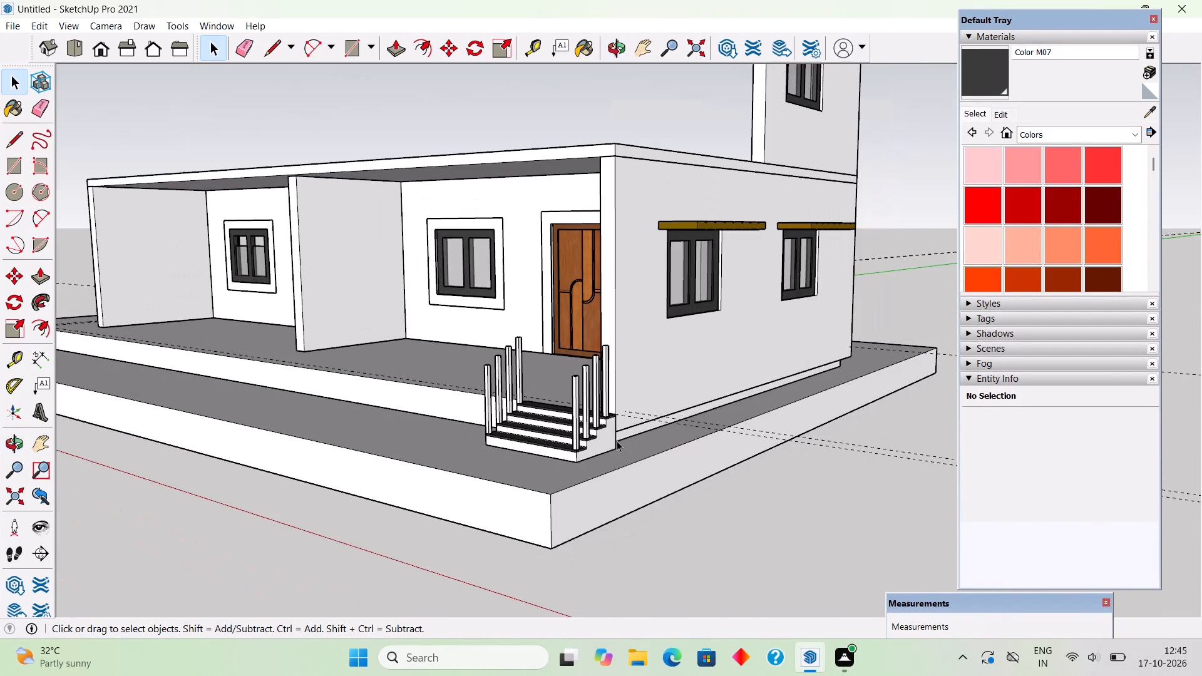
scroll(604, 436, "down", 3)
left_click(598, 267)
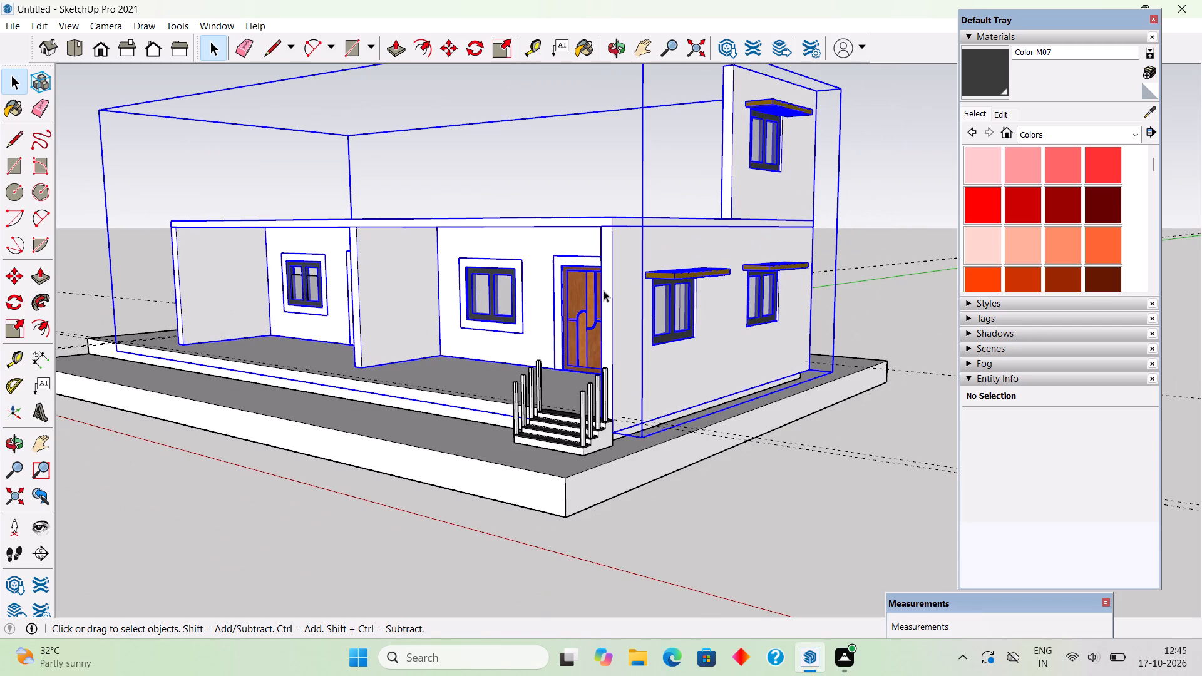
scroll(639, 421, "up", 1)
middle_click_drag(607, 357, 691, 310)
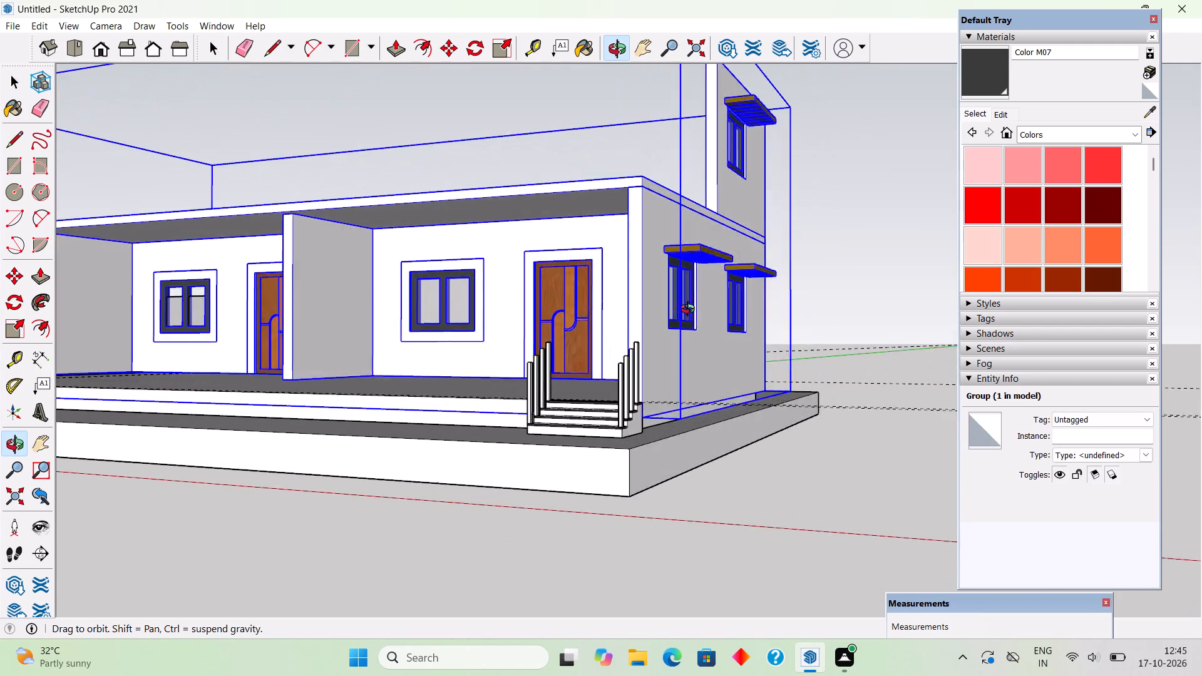
middle_click_drag(691, 310, 662, 298)
scroll(640, 422, "up", 3)
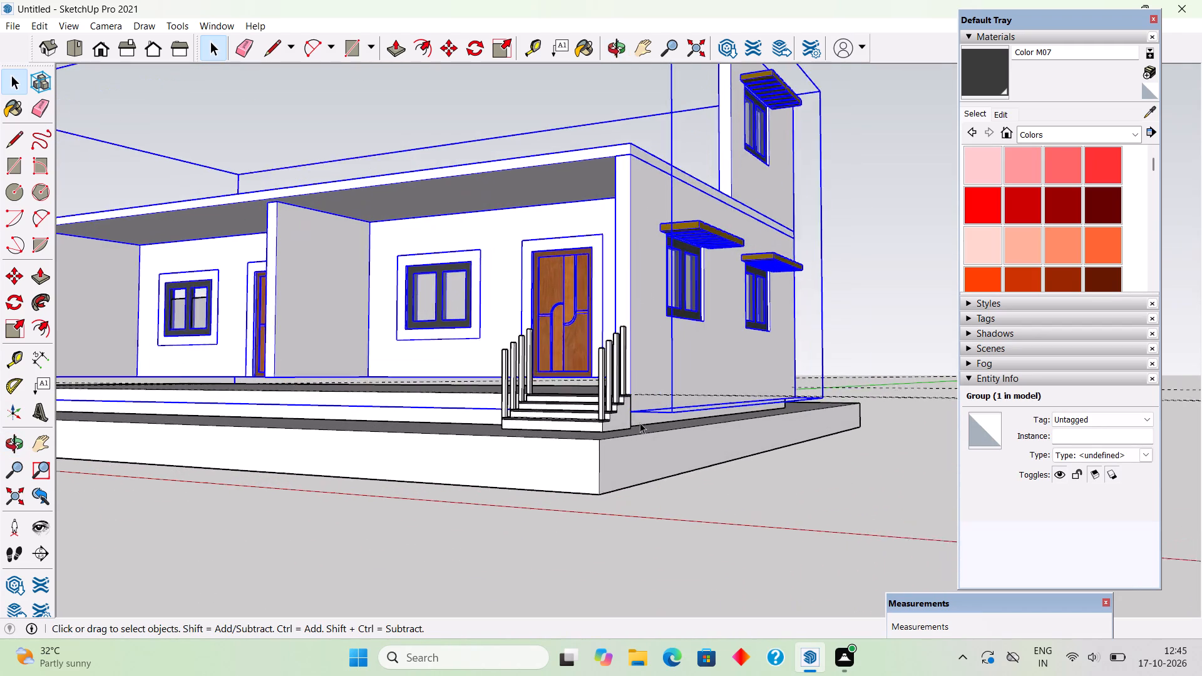
scroll(640, 422, "up", 2)
middle_click_drag(609, 384, 366, 444)
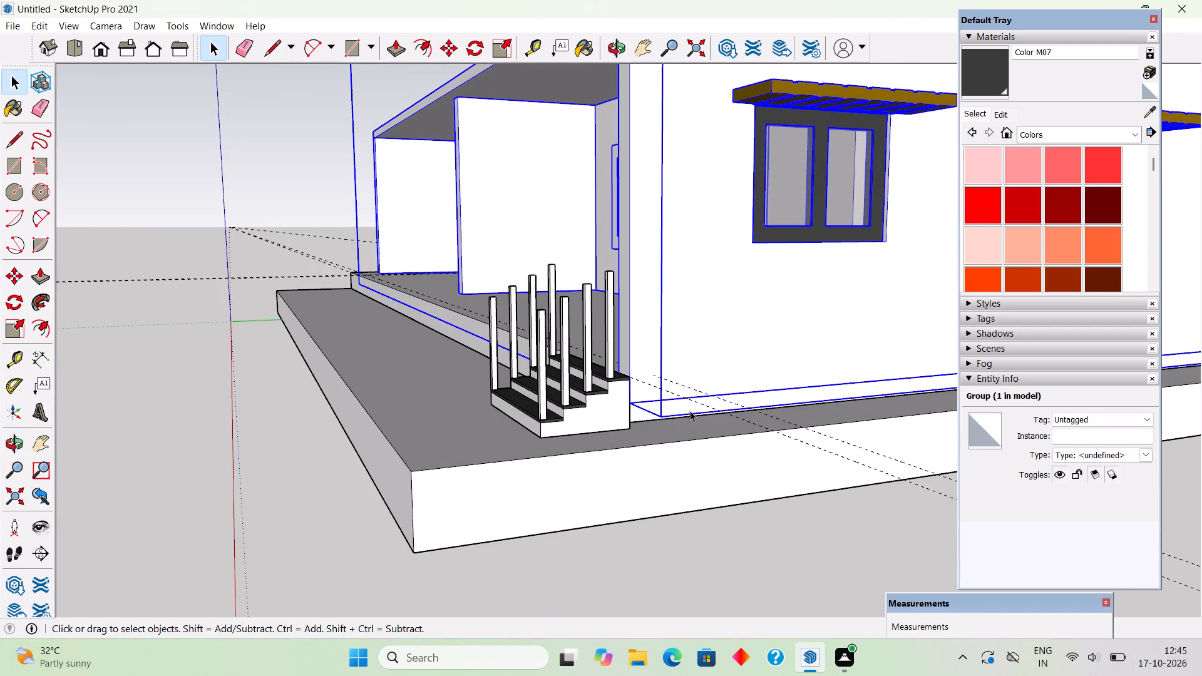
scroll(632, 386, "up", 4)
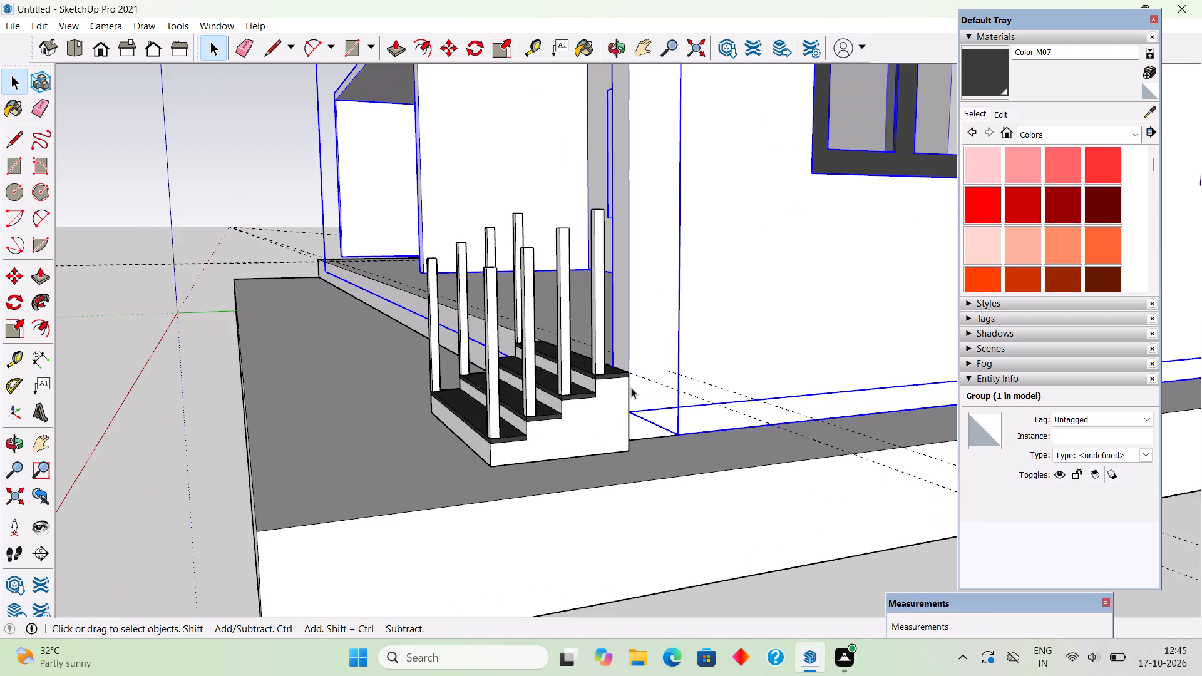
scroll(631, 388, "up", 2)
middle_click_drag(629, 397, 480, 417)
scroll(548, 424, "up", 6)
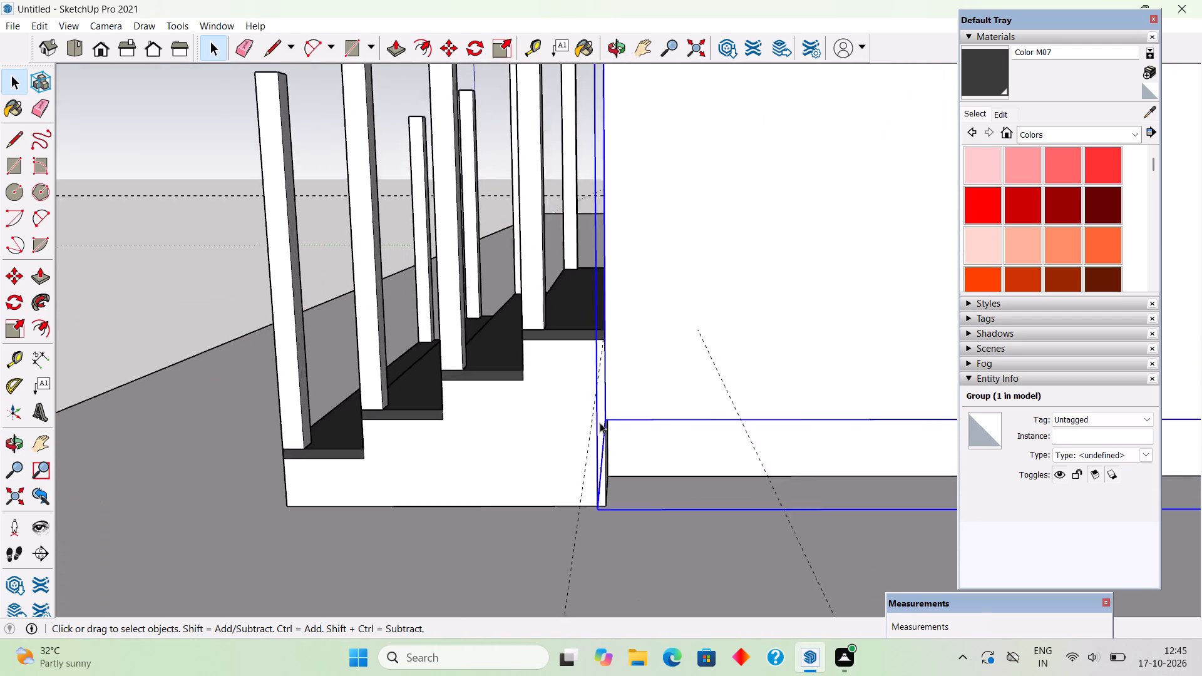
scroll(600, 422, "up", 14)
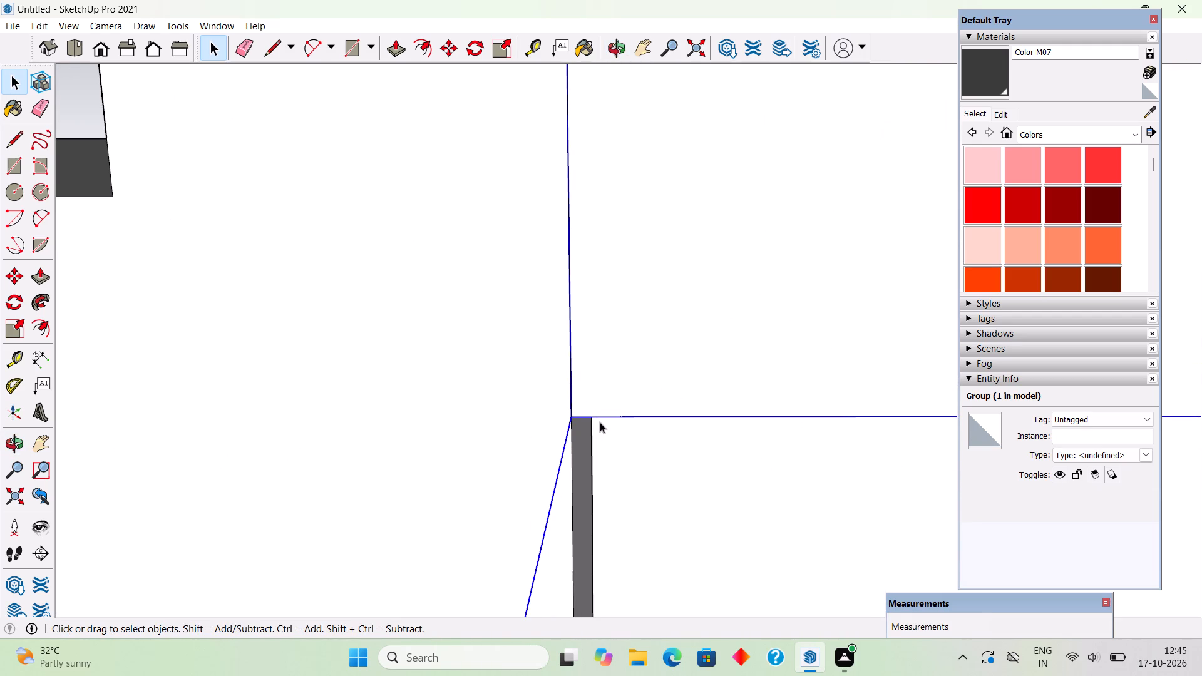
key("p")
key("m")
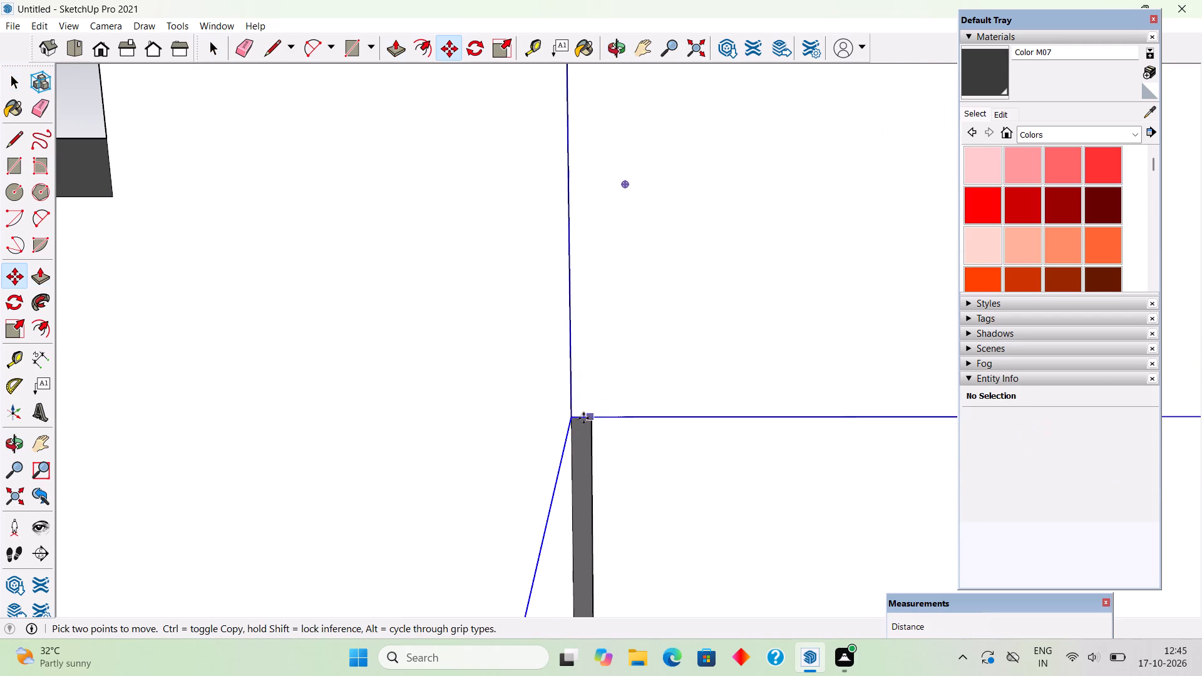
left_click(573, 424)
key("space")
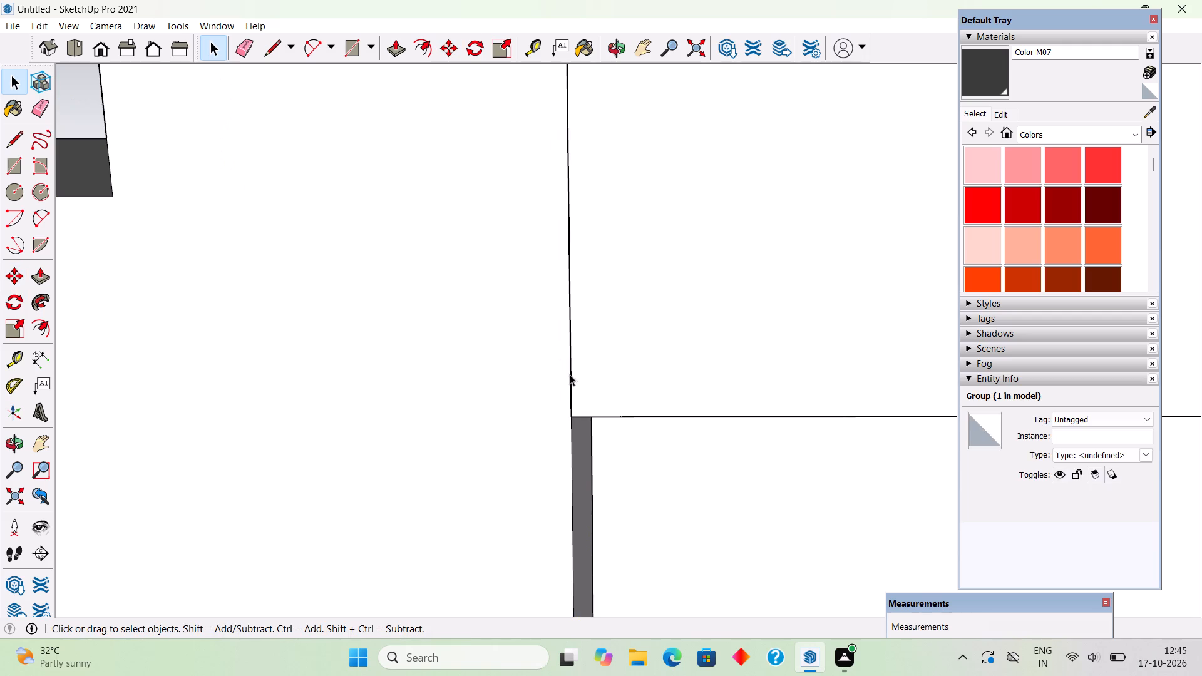
Move the house group straight up 1' from its bottom corner beside the stair.
left_click(608, 404)
key("m")
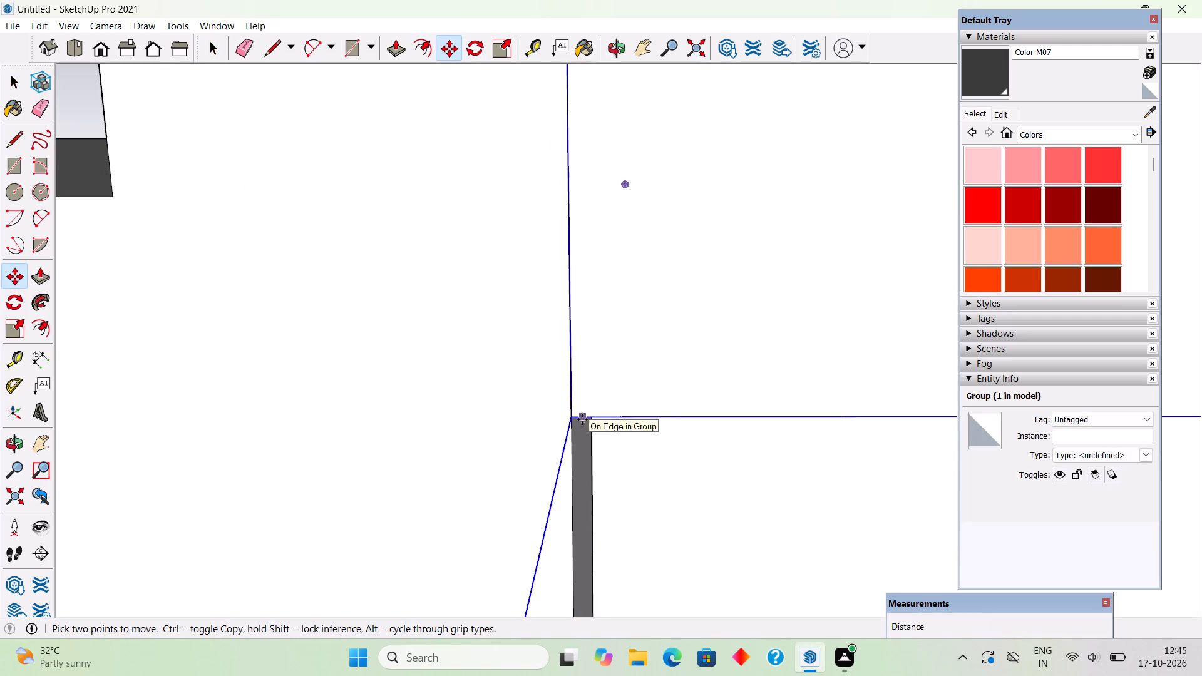
left_click(573, 419)
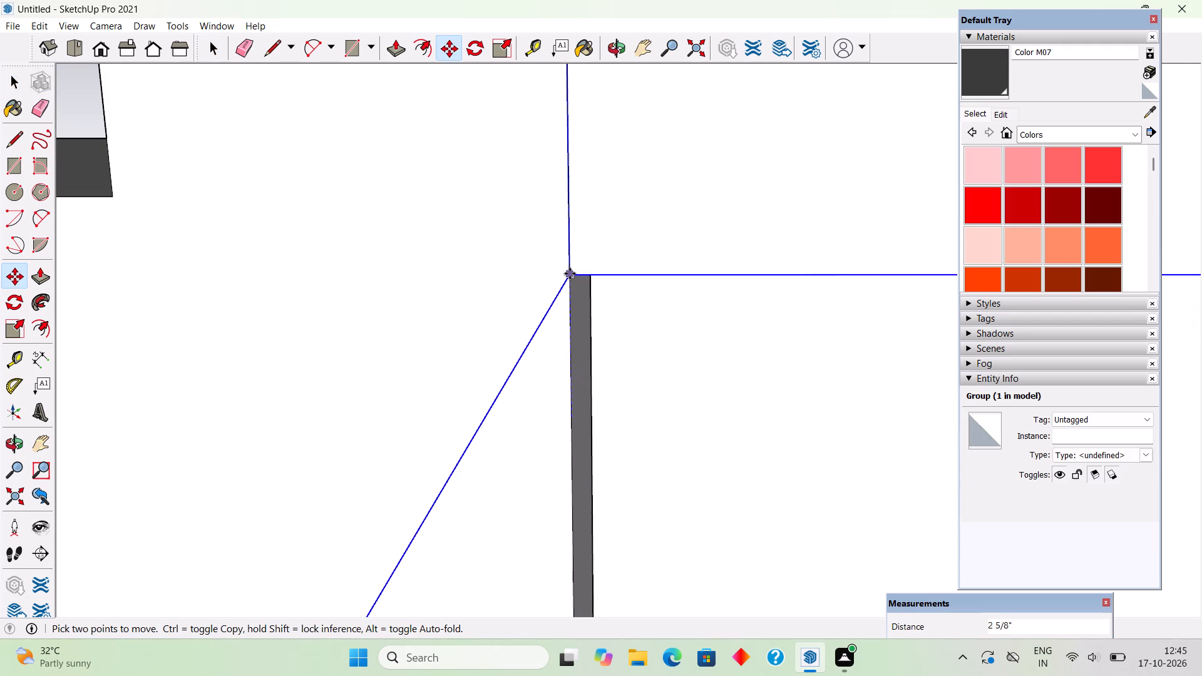
type("1'")
key("Return")
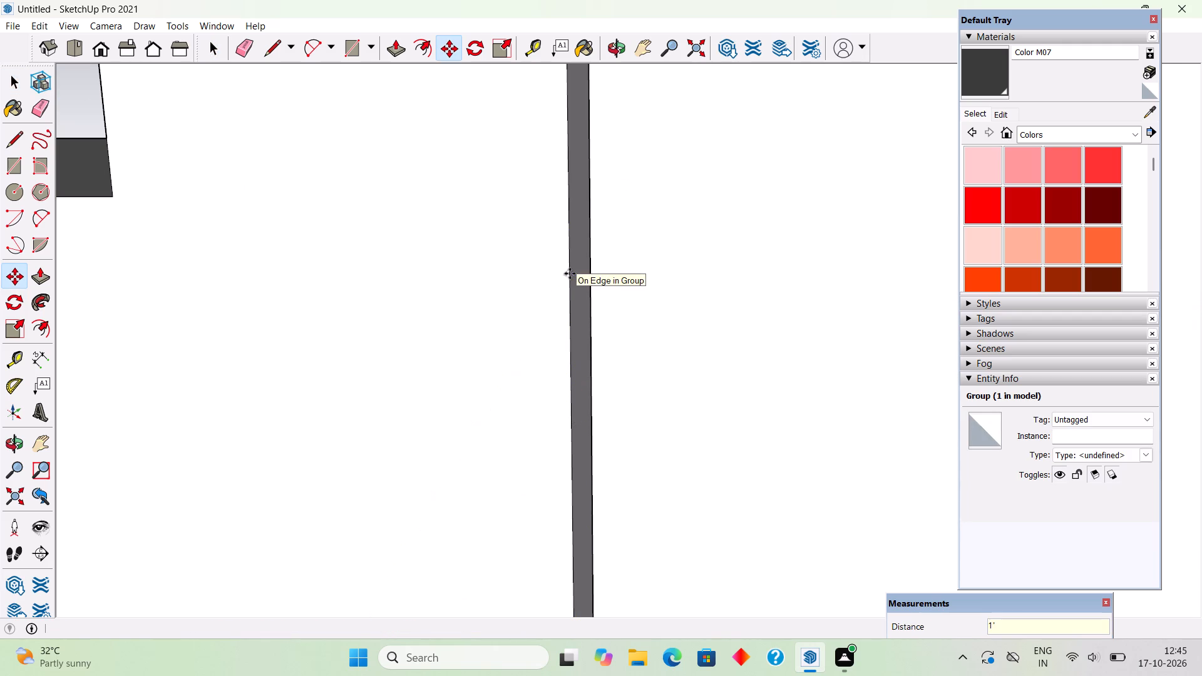
key("space")
Examine how the raised house group sits over the plinth along the front porch and at the stair.
scroll(570, 274, "down", 20)
scroll(570, 274, "down", 7)
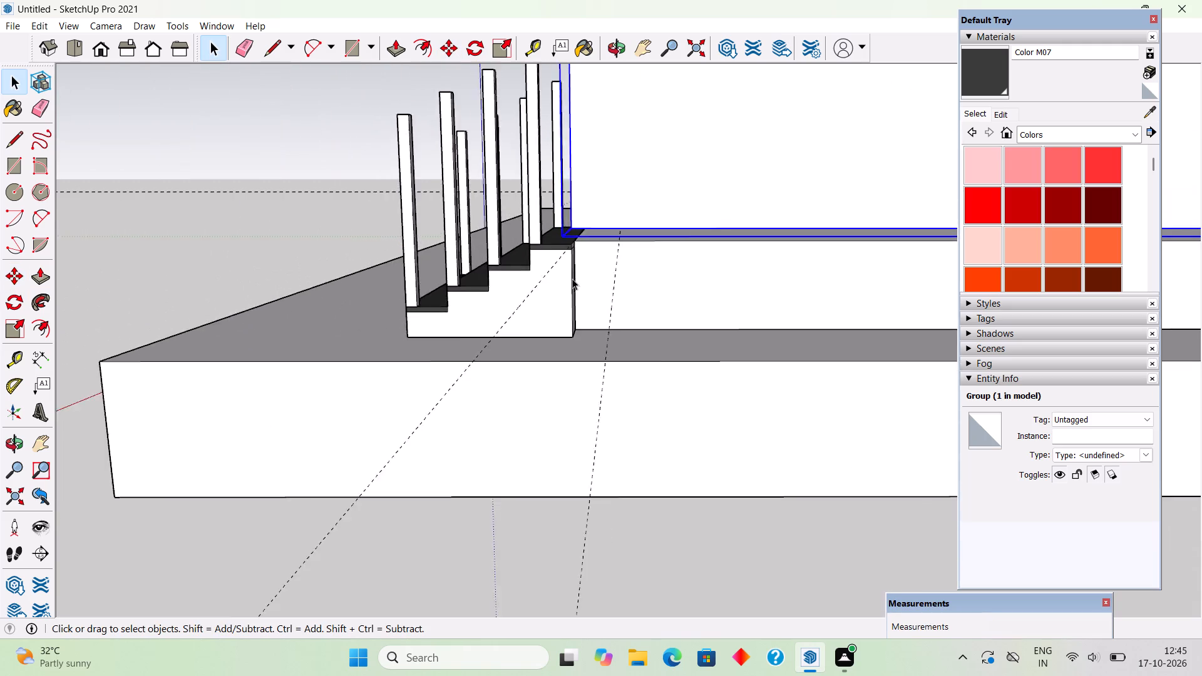
scroll(572, 279, "down", 13)
scroll(443, 286, "down", 5)
middle_click_drag(423, 312, 934, 366)
middle_click_drag(575, 249, 662, 183)
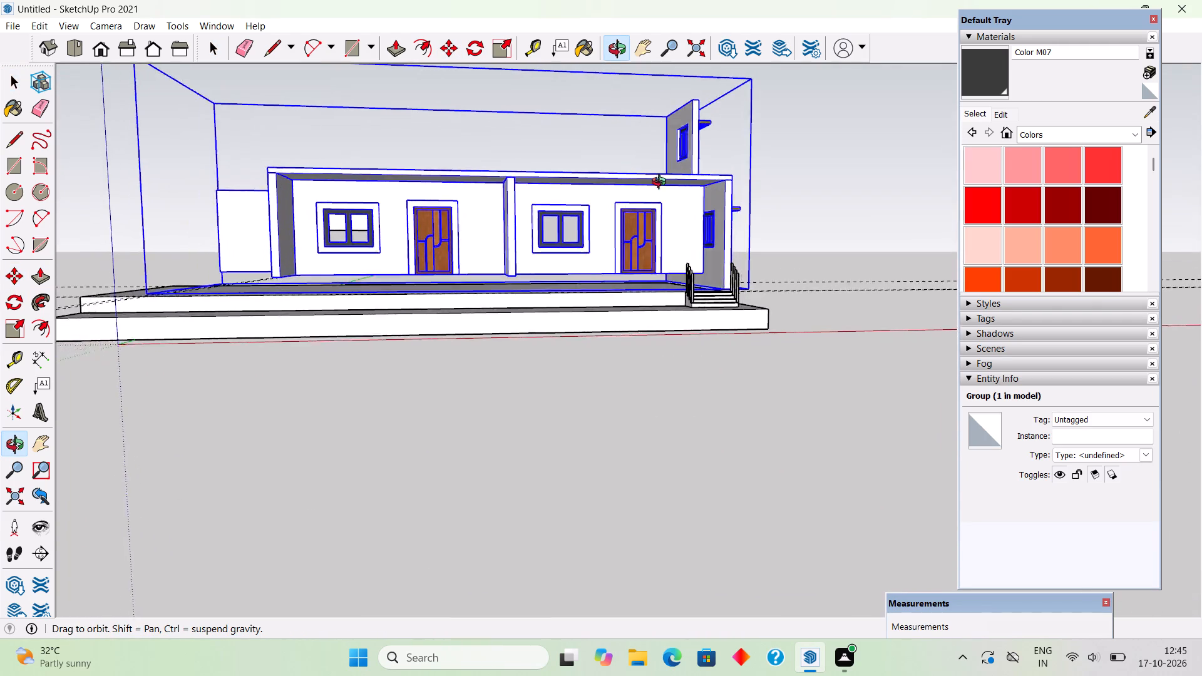
middle_click_drag(662, 183, 620, 253)
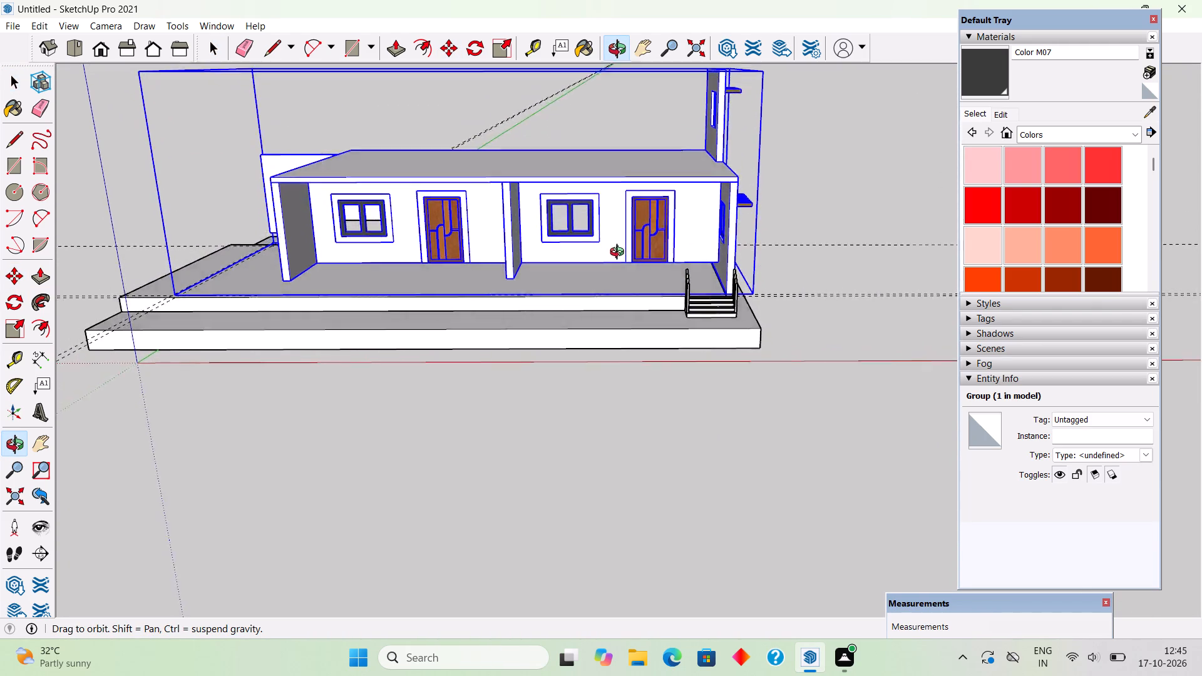
middle_click_drag(620, 253, 934, 211)
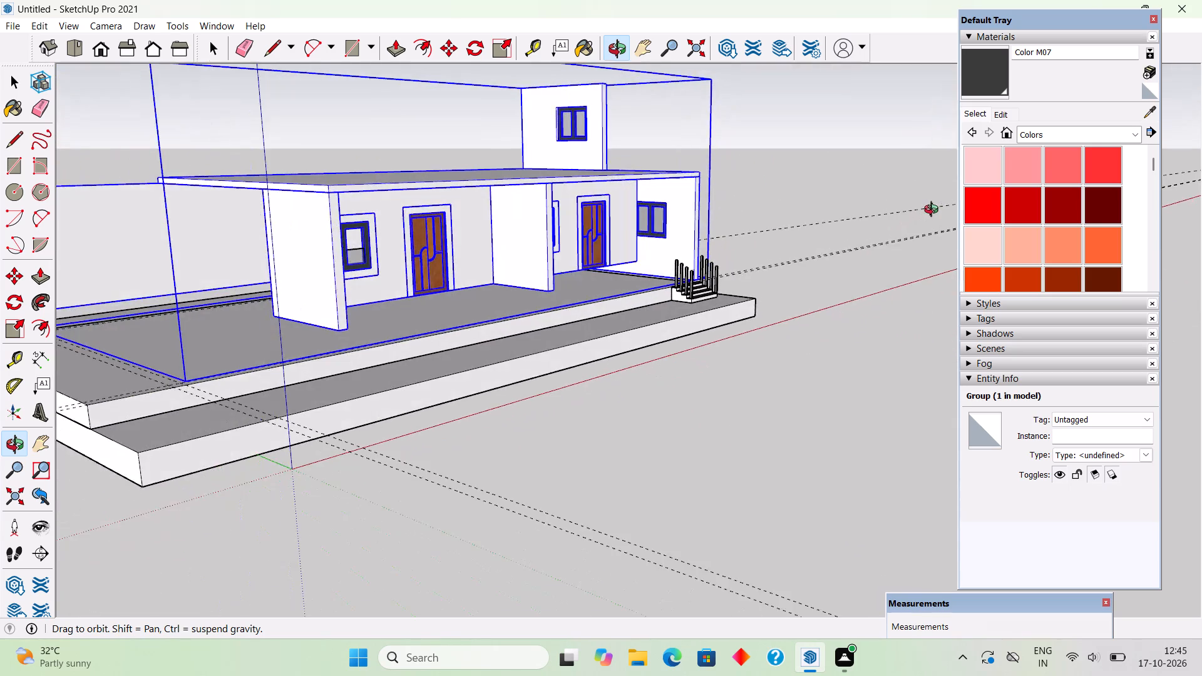
middle_click_drag(934, 211, 521, 207)
scroll(609, 255, "up", 6)
middle_click_drag(552, 256, 334, 187)
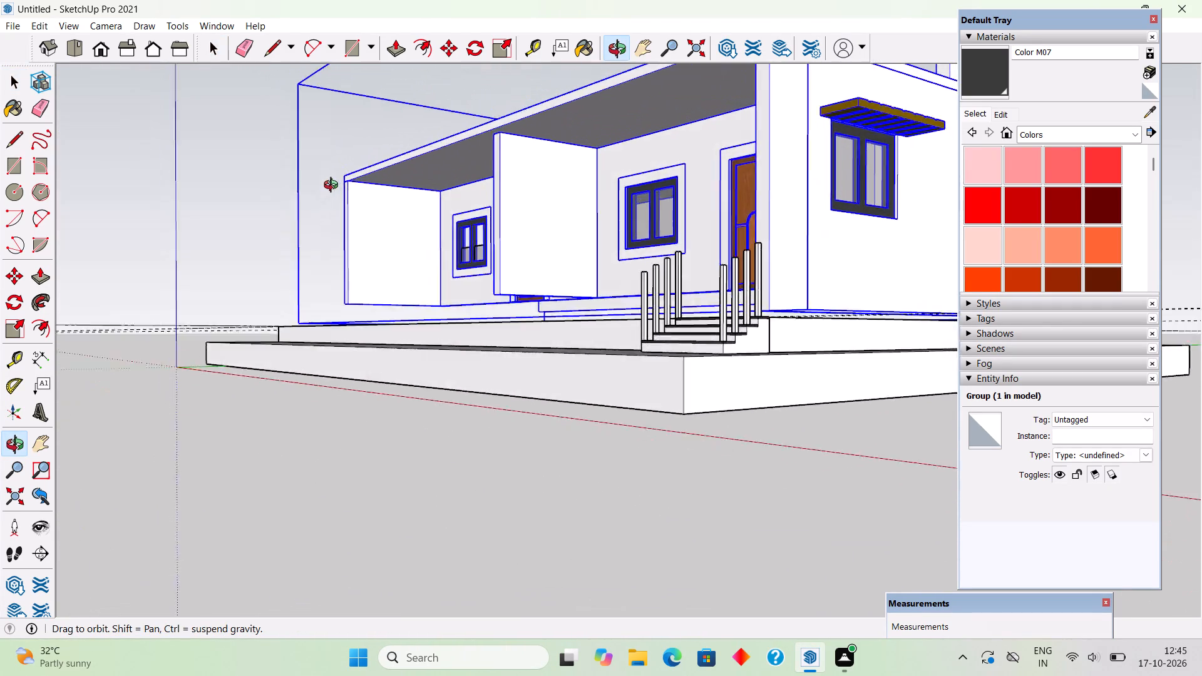
middle_click_drag(334, 187, 764, 251)
scroll(764, 251, "up", 3)
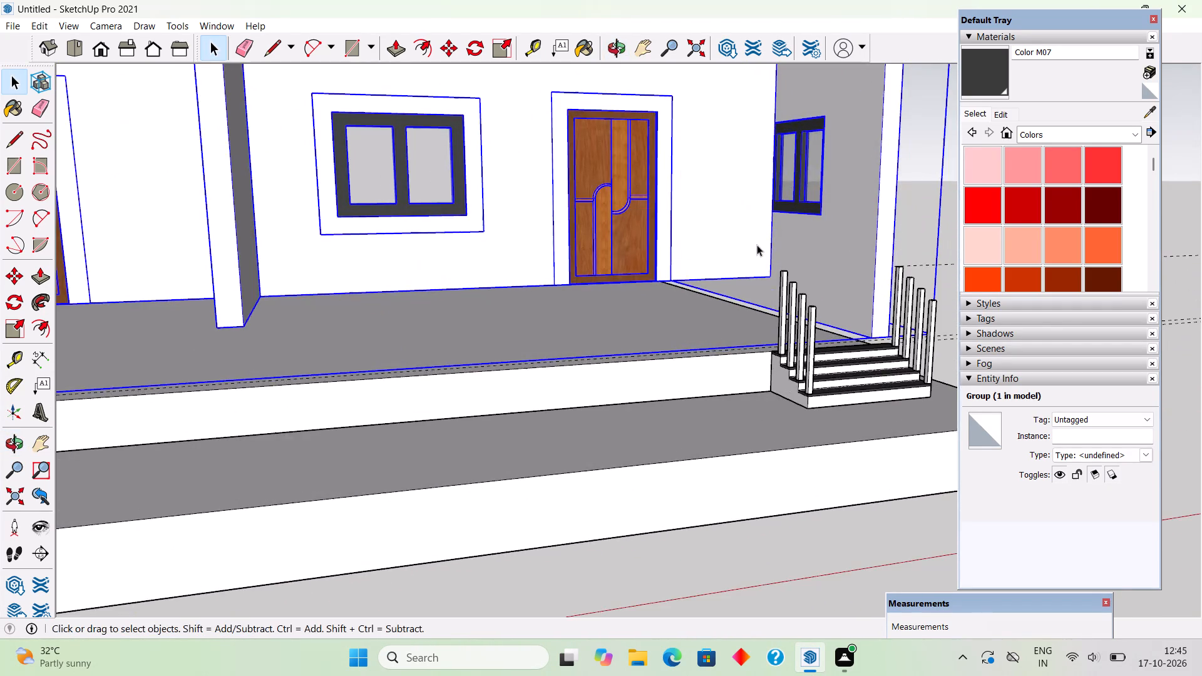
middle_click_drag(745, 237, 610, 144)
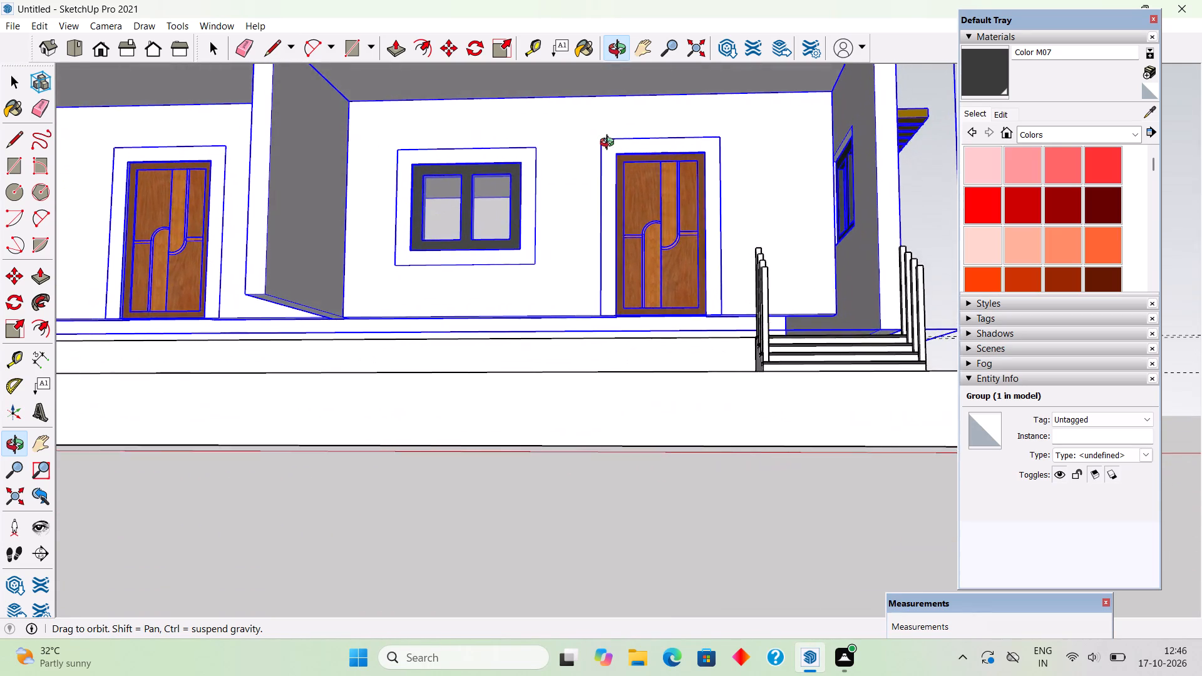
middle_click_drag(610, 144, 661, 174)
scroll(637, 174, "down", 3)
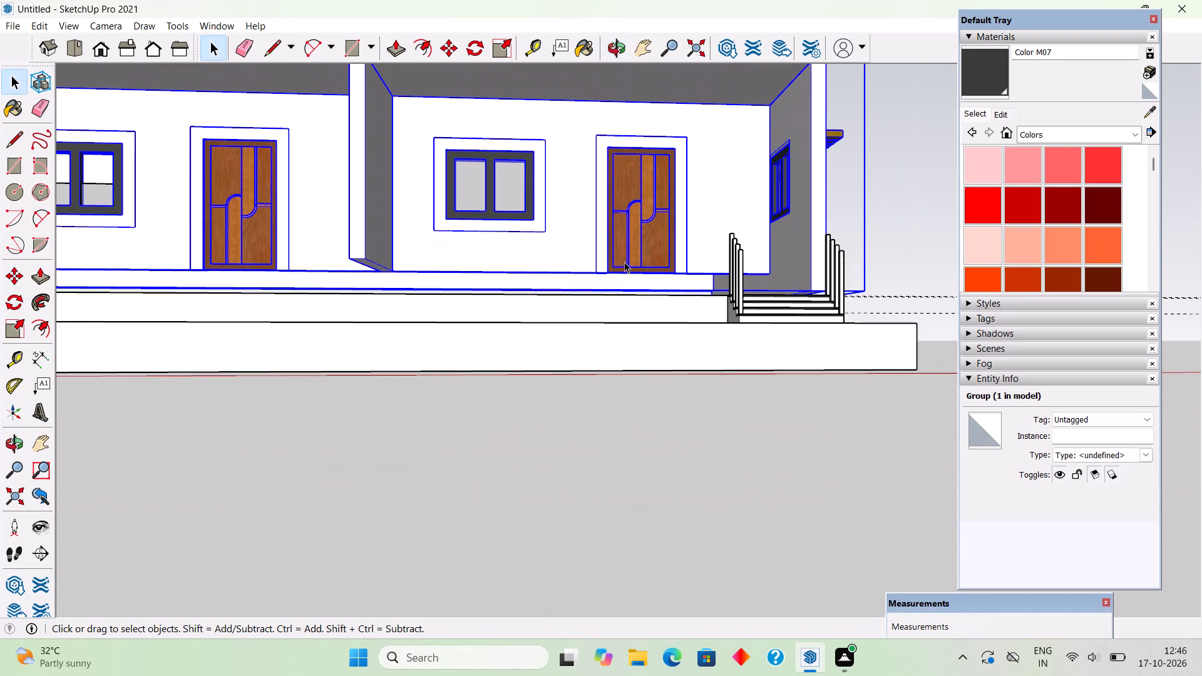
scroll(624, 263, "down", 3)
middle_click_drag(624, 260, 635, 307)
scroll(441, 255, "down", 3)
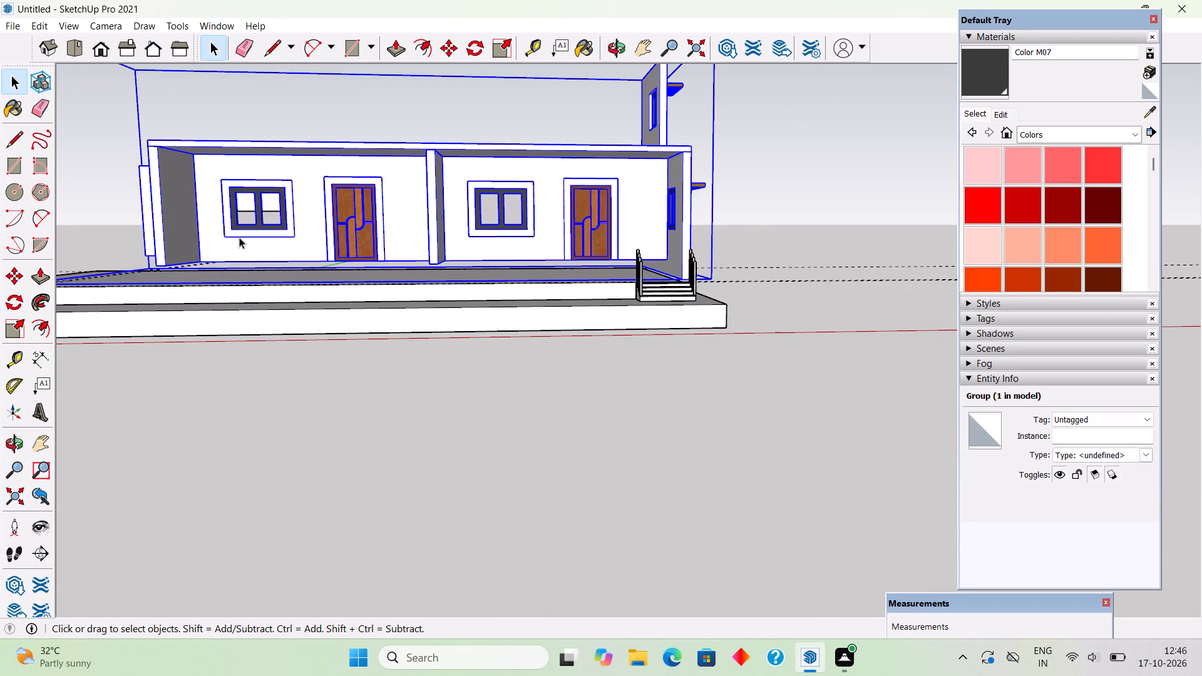
Measure the vertical distance from the porch wall's bottom edge down to the floor.
scroll(239, 237, "up", 9)
middle_click_drag(378, 299, 633, 315)
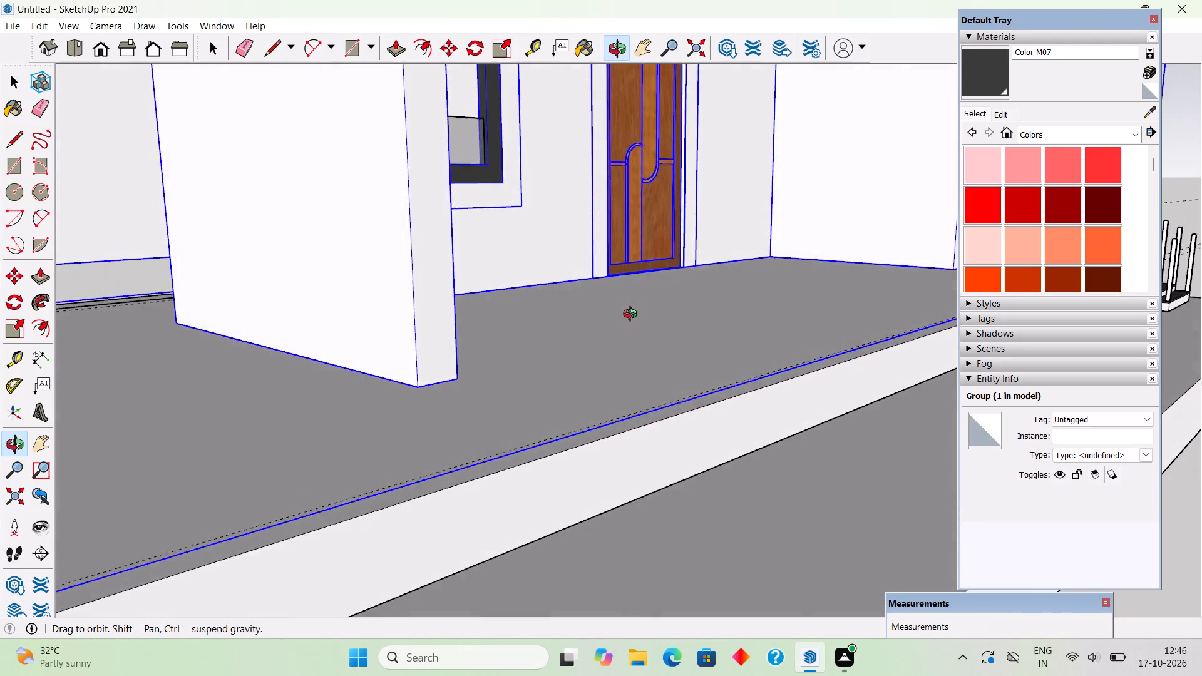
middle_click_drag(633, 315, 659, 311)
key("t")
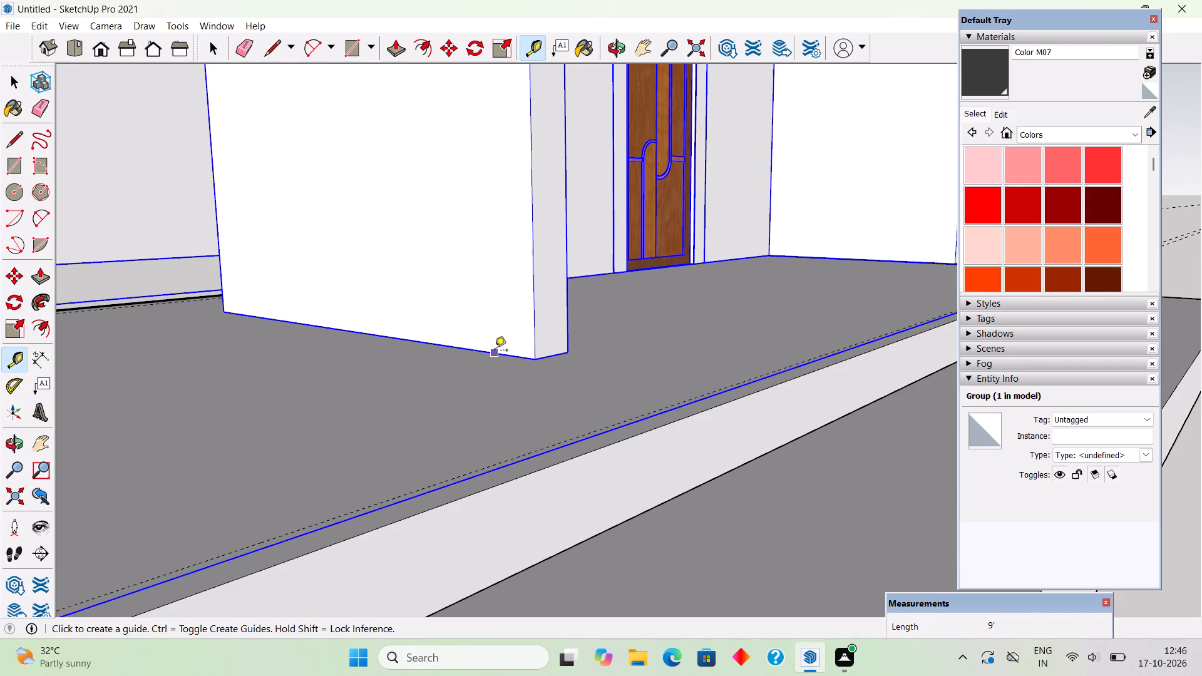
left_click(495, 351)
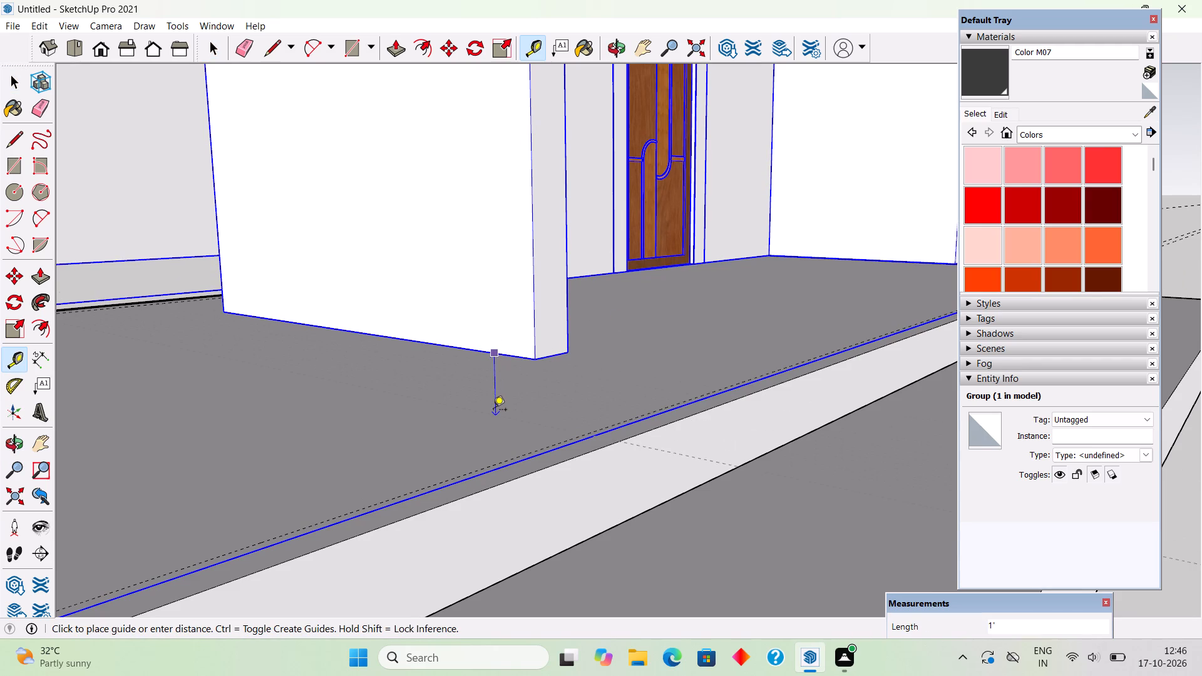
key("space")
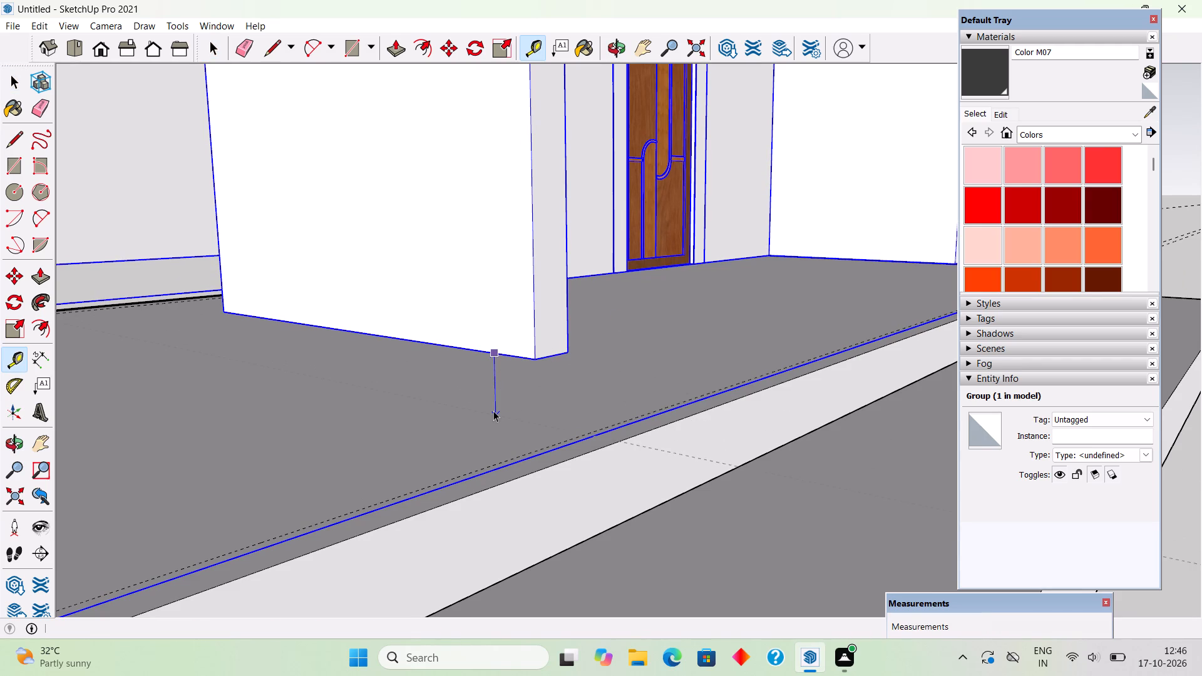
Examine the raised house group from the front and from low angles, comparing its walls and doors with the plinth.
scroll(493, 411, "down", 9)
middle_click_drag(575, 406, 443, 400)
scroll(443, 400, "down", 3)
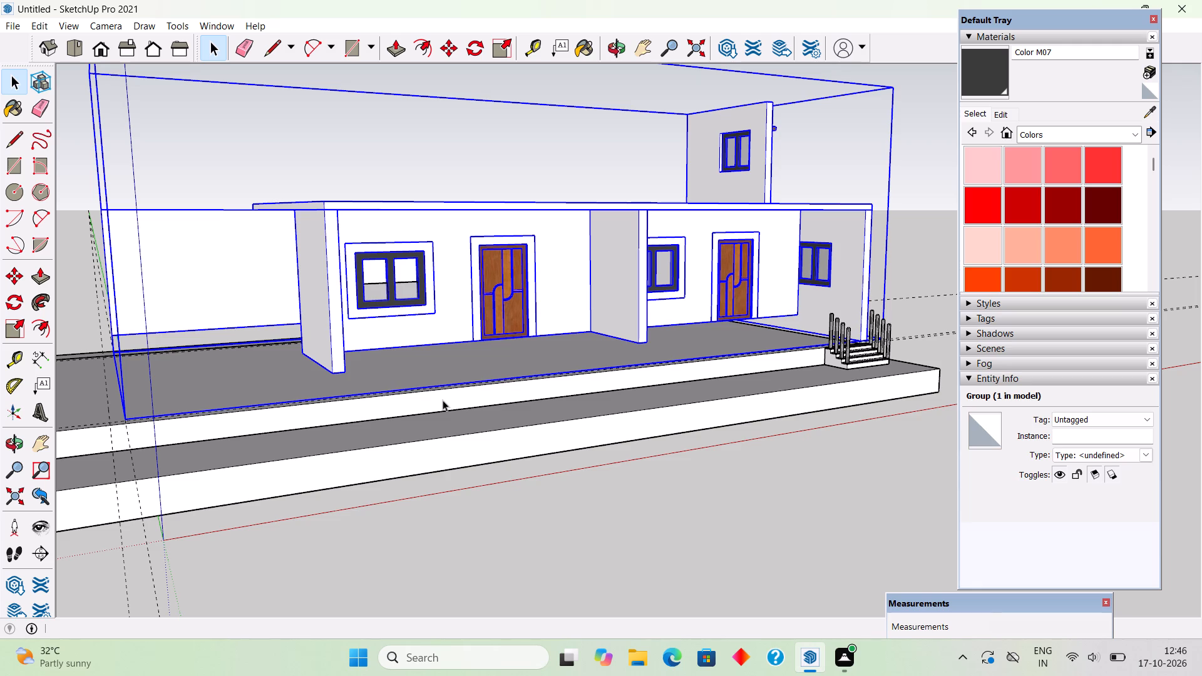
scroll(450, 359, "down", 4)
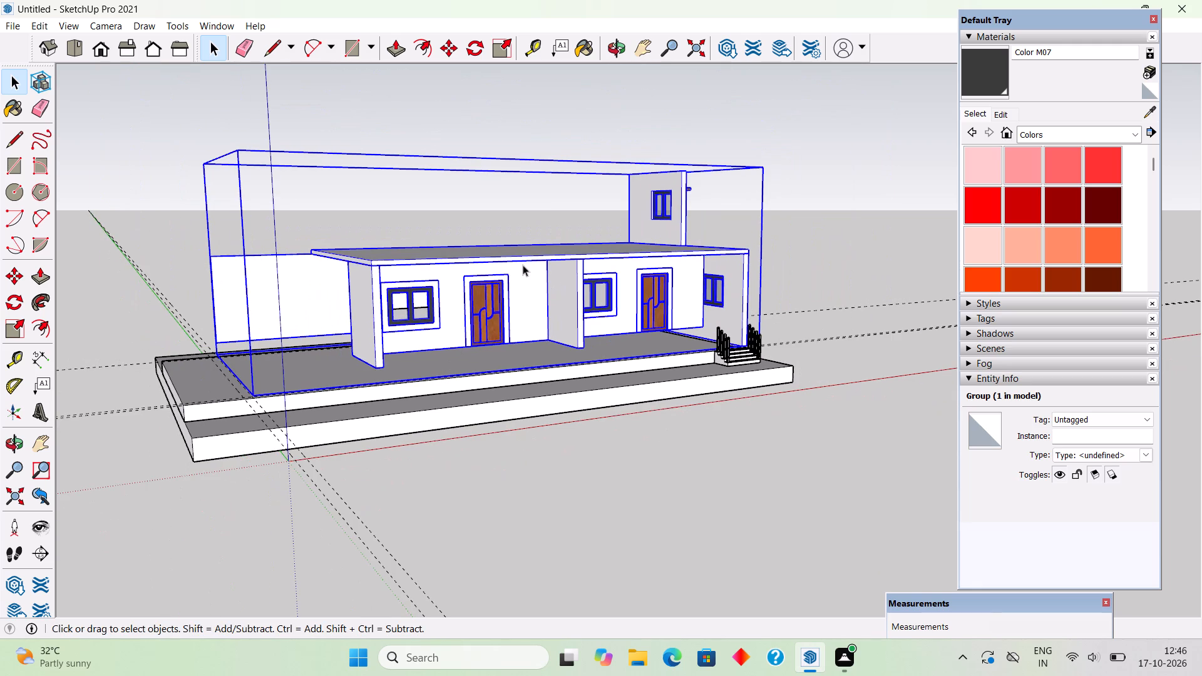
middle_click_drag(602, 317, 218, 233)
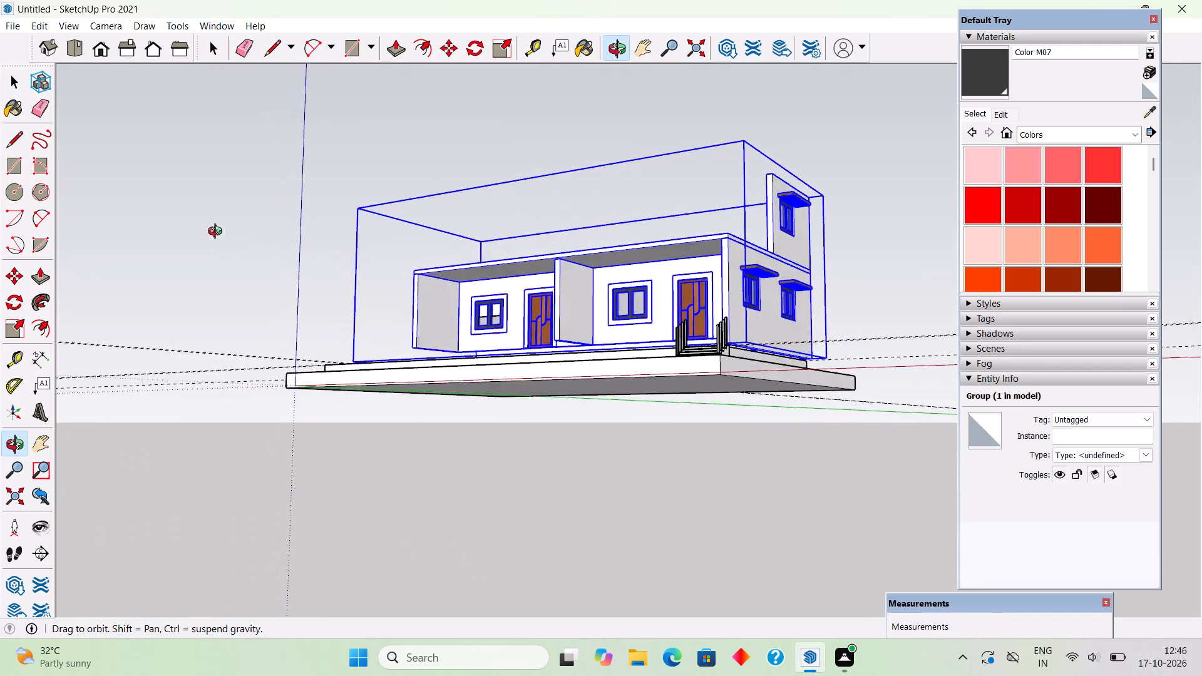
middle_click_drag(218, 233, 344, 284)
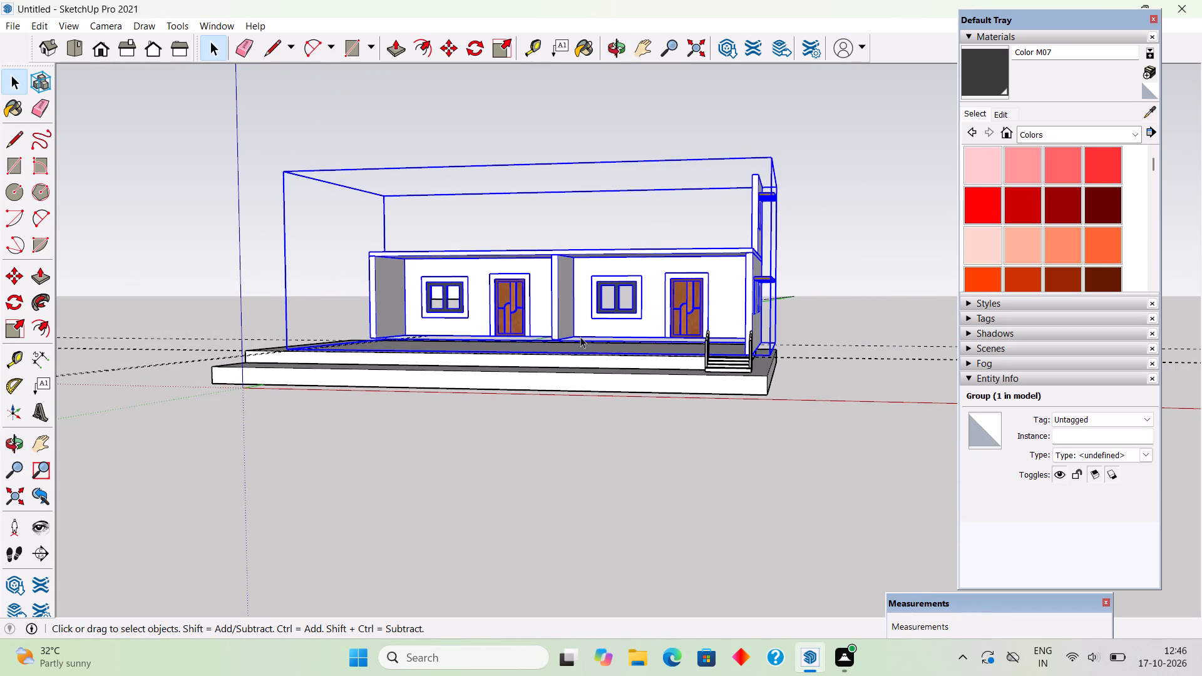
scroll(580, 337, "up", 7)
middle_click_drag(570, 326, 742, 272)
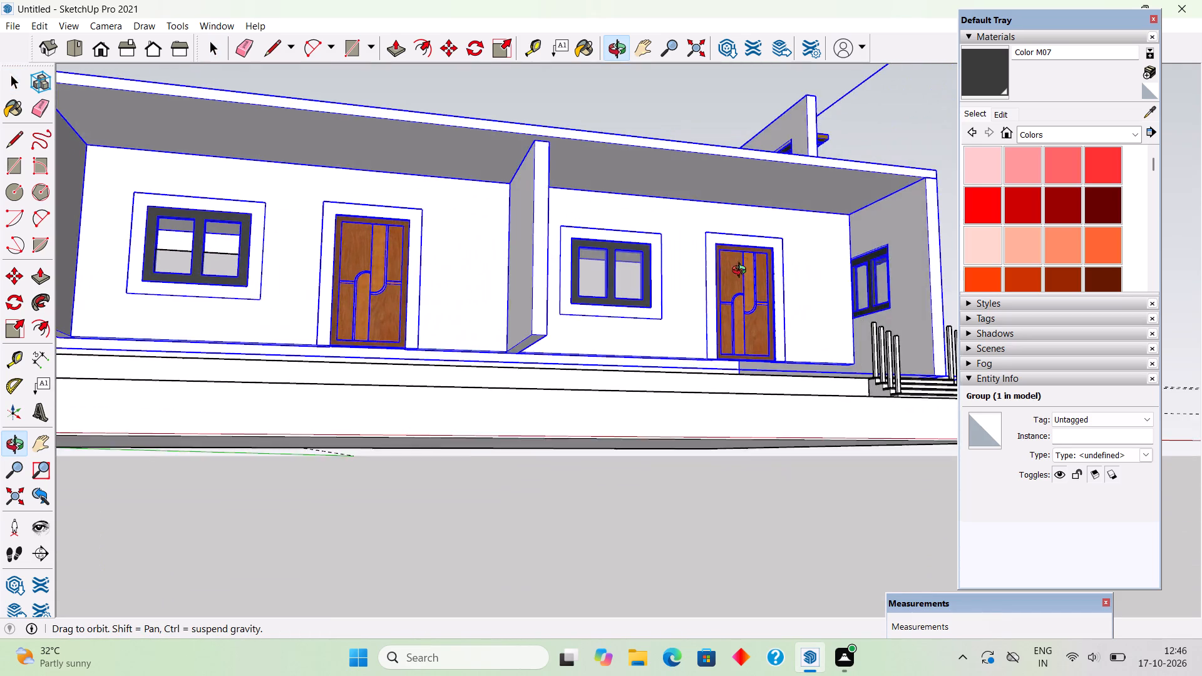
middle_click_drag(742, 272, 676, 275)
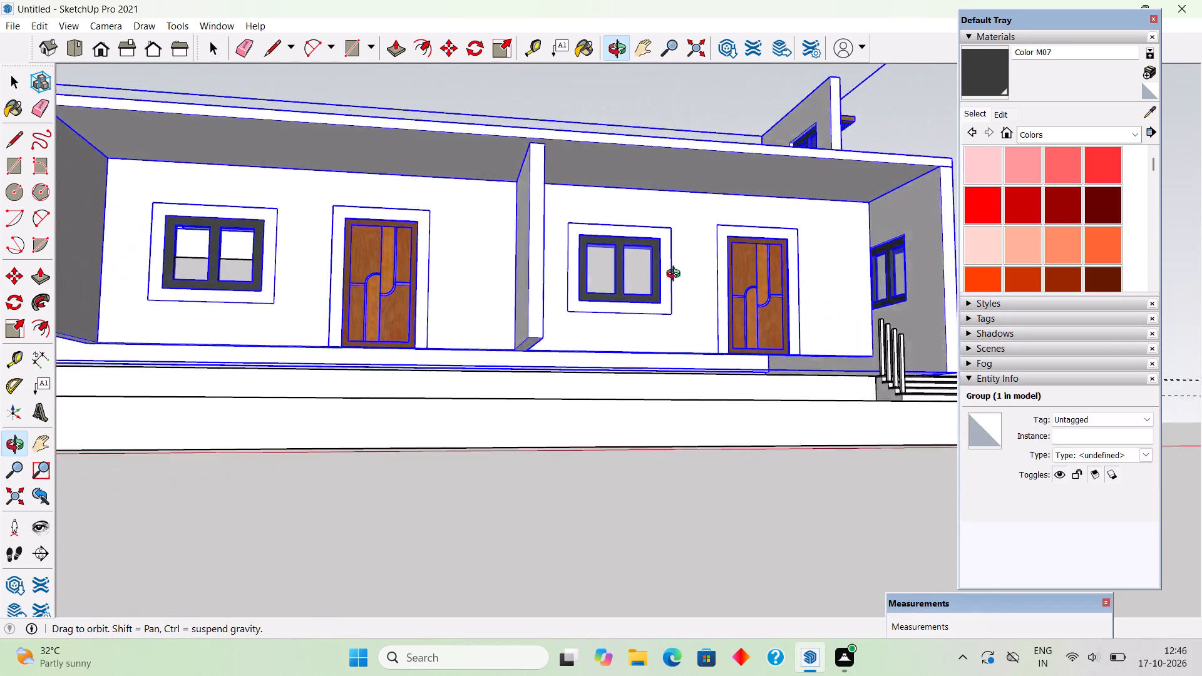
middle_click_drag(676, 275, 397, 218)
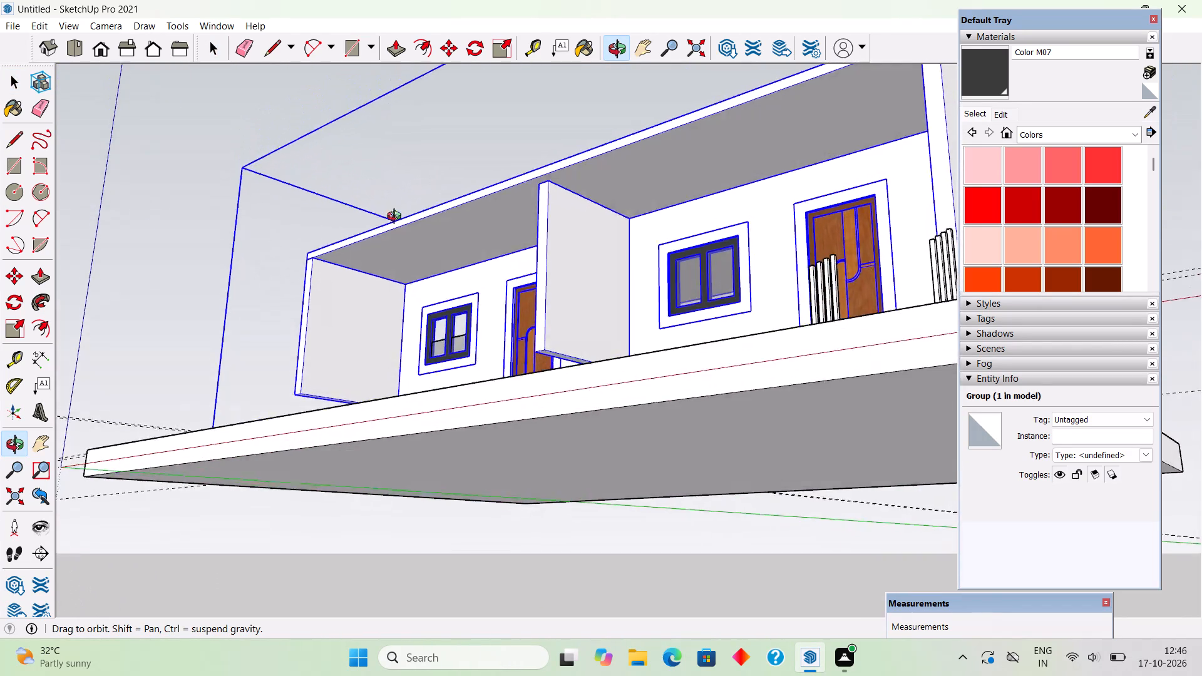
middle_click_drag(397, 218, 871, 250)
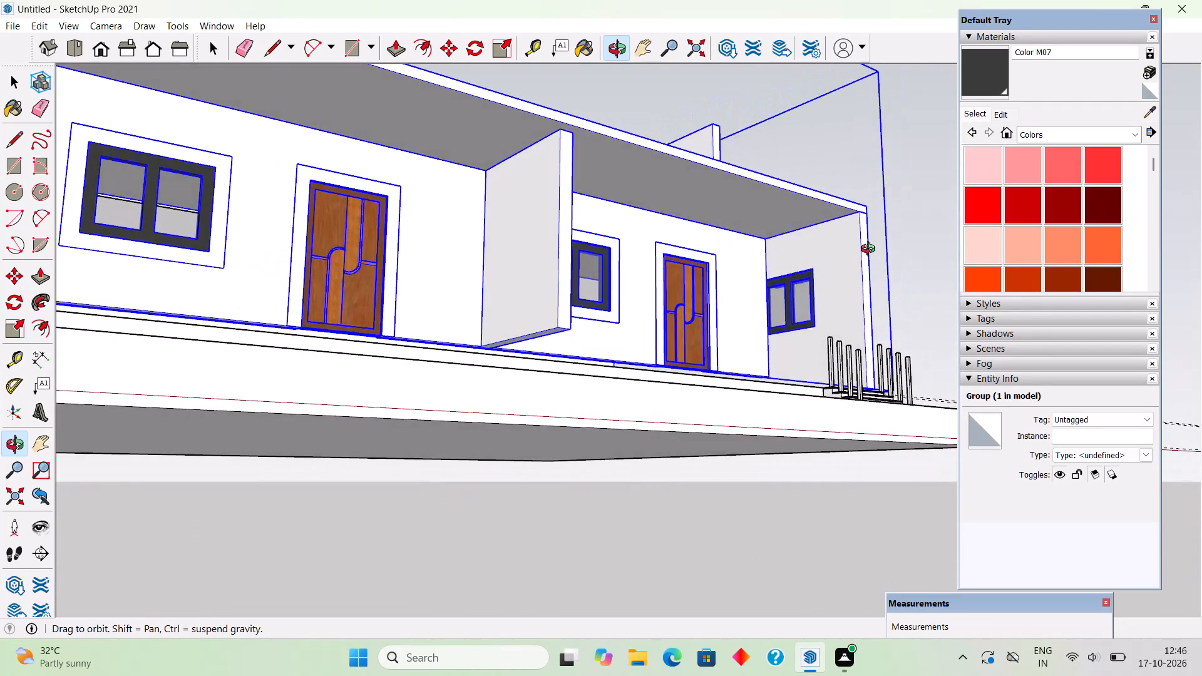
Examine the raised house group against the porch floor from the front, from low angles and from above near the stair.
middle_click_drag(871, 250, 551, 321)
scroll(551, 321, "down", 2)
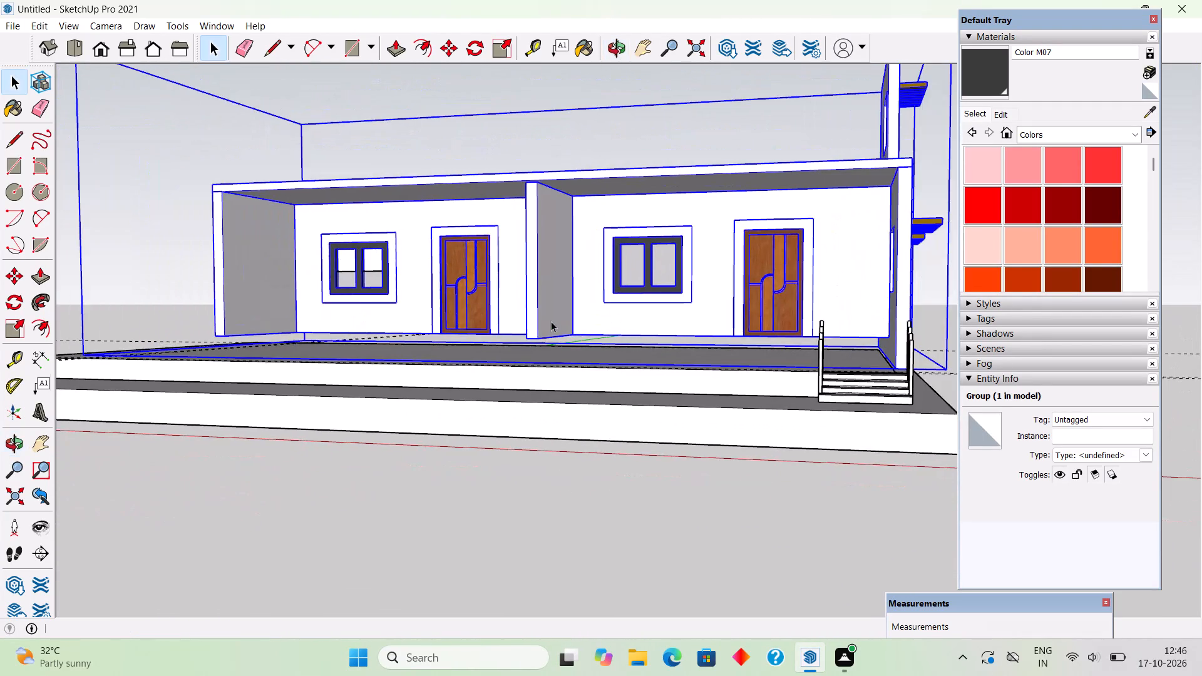
scroll(551, 321, "down", 3)
scroll(835, 343, "up", 5)
middle_click_drag(694, 287, 547, 195)
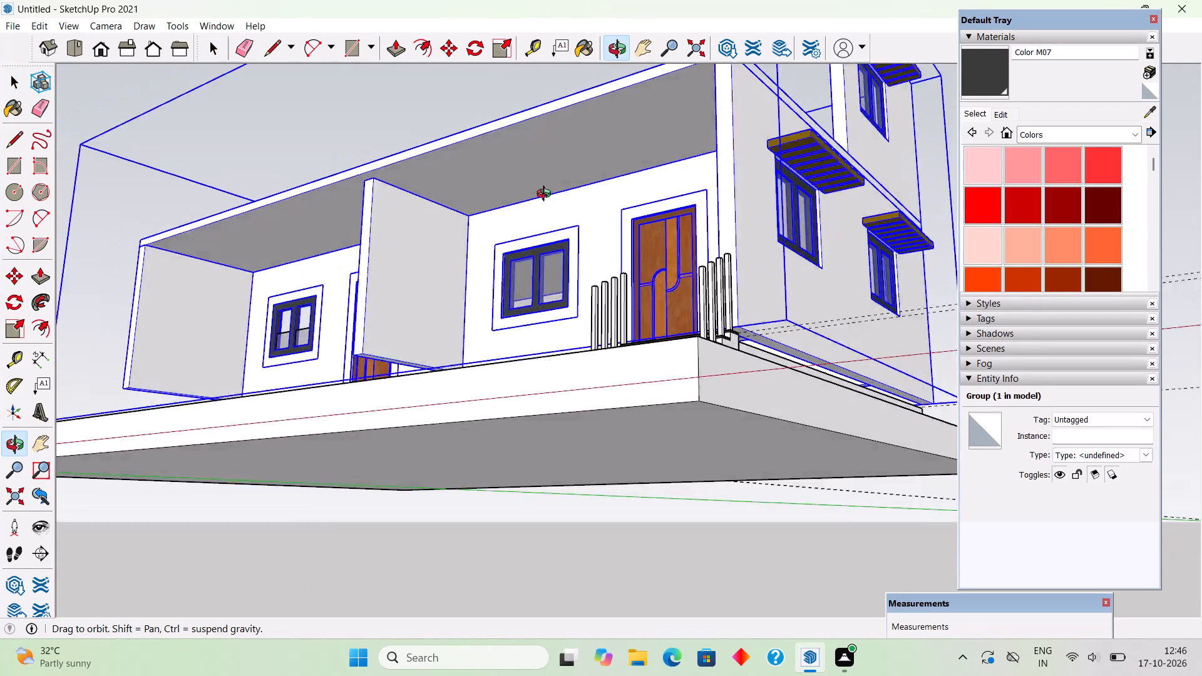
middle_click_drag(547, 195, 742, 274)
scroll(742, 272, "down", 3)
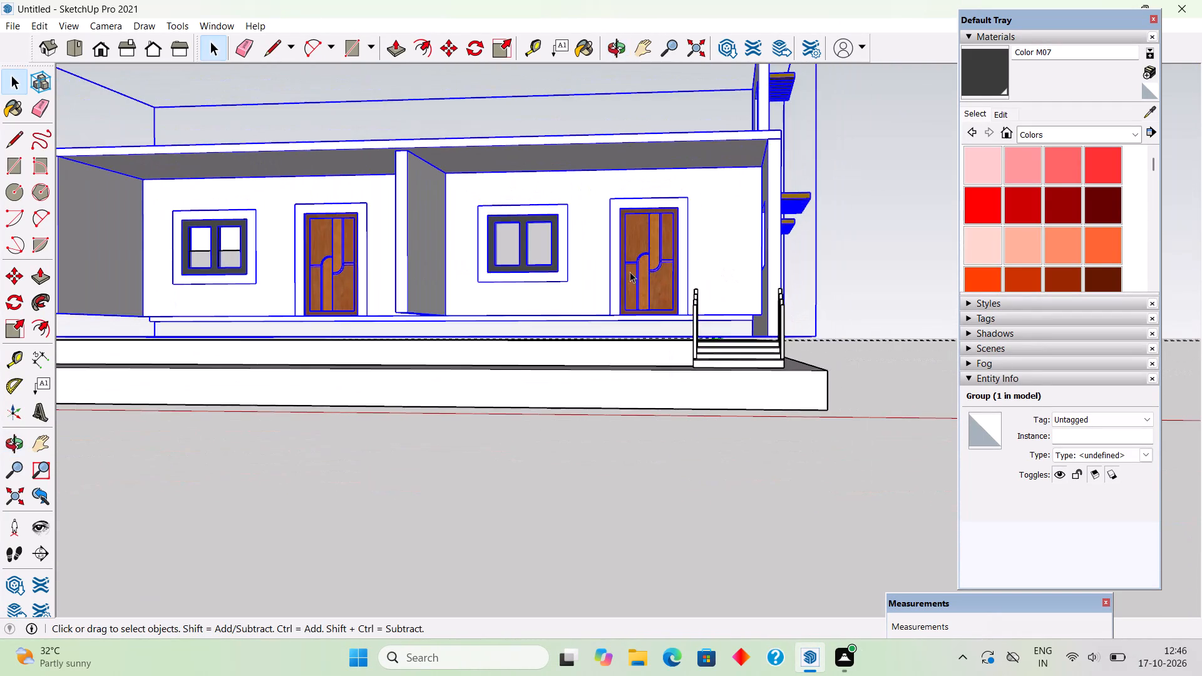
middle_click_drag(630, 274, 788, 394)
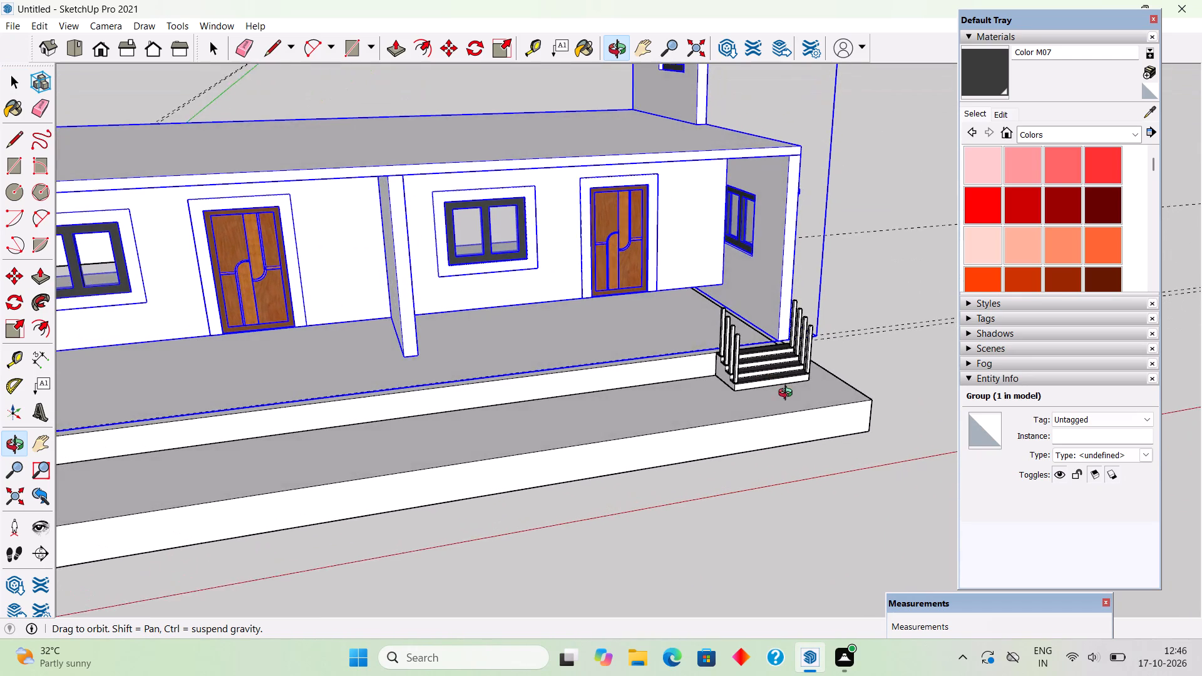
middle_click_drag(788, 394, 789, 397)
Open the plinth group and push/pull the porch floor's top face up 1'.
scroll(788, 387, "up", 1)
middle_click_drag(682, 303, 612, 362)
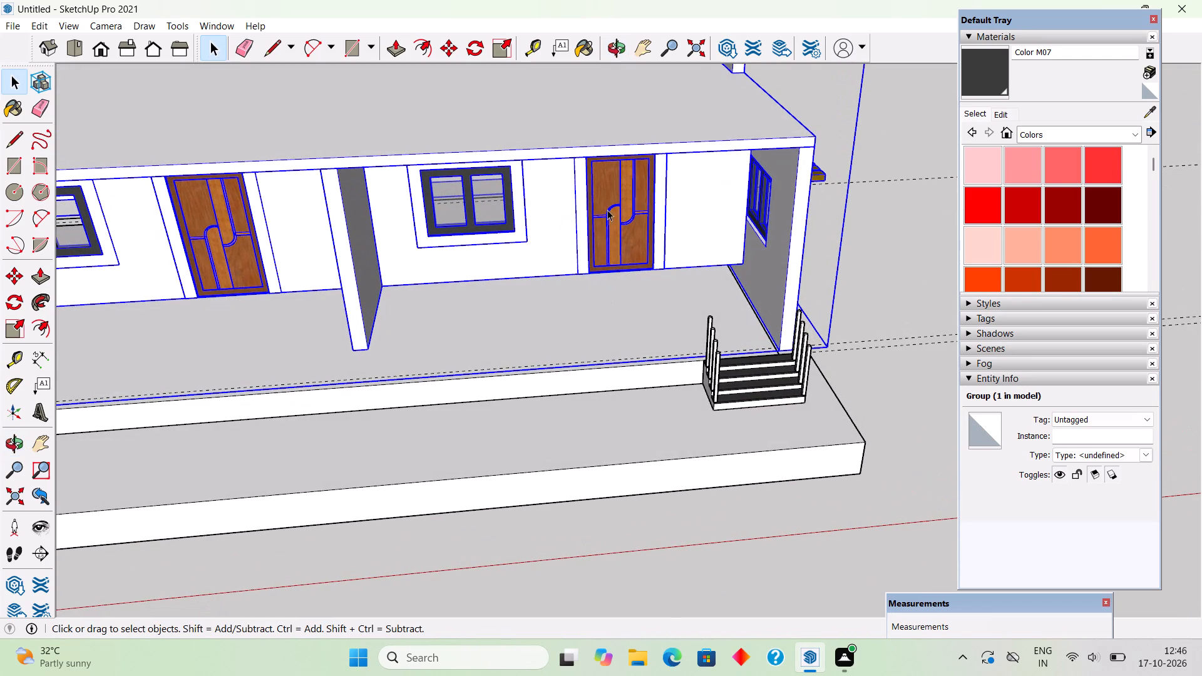
triple_click(597, 334)
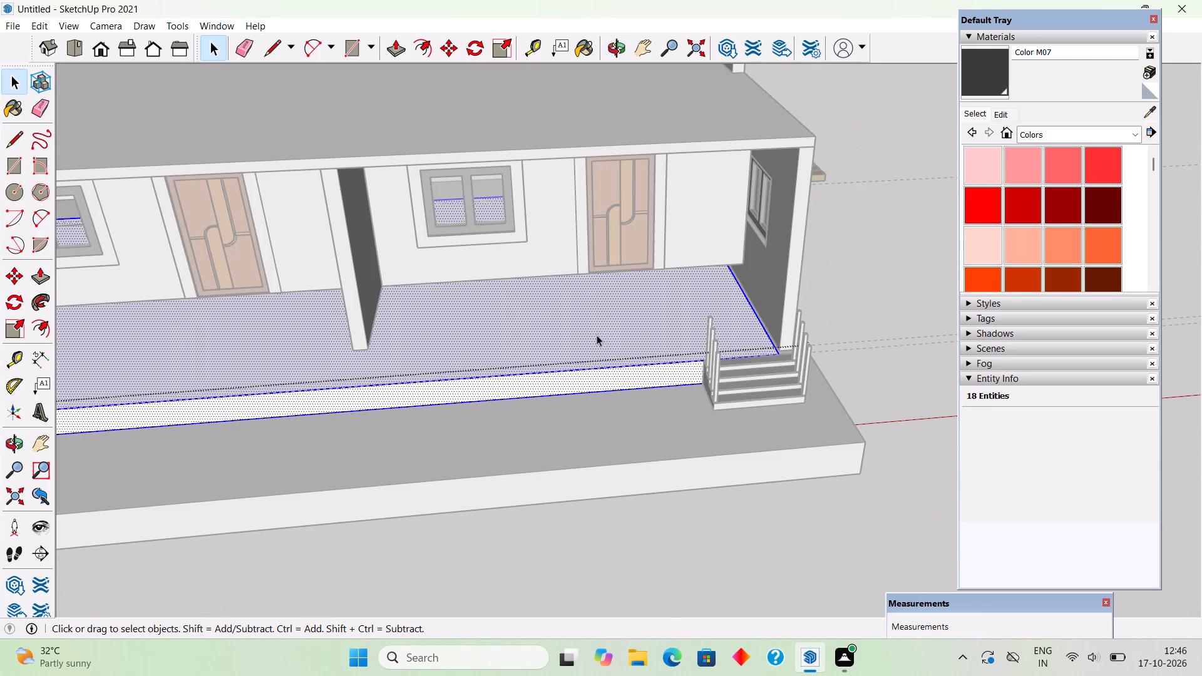
key("p")
left_click(644, 324)
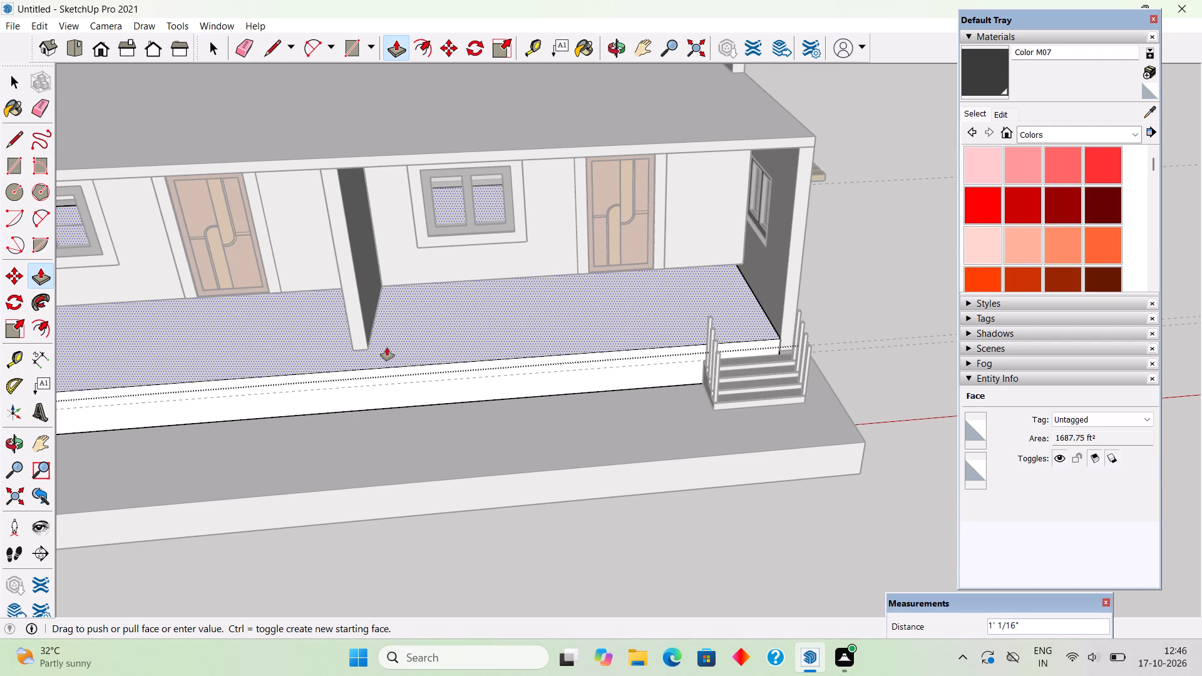
type("1'")
key("Return")
key("space")
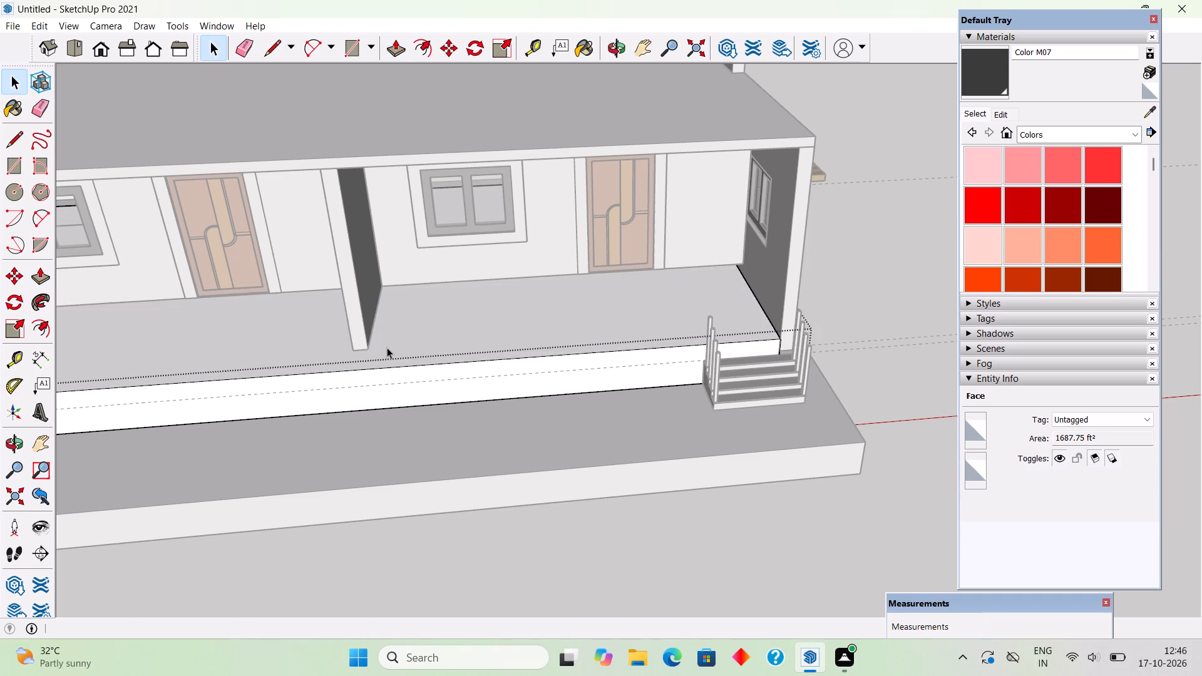
scroll(387, 347, "down", 5)
left_click(729, 303)
Move the house group straight down 9" from the porch wall's bottom corner onto the plinth's top surface.
middle_click_drag(534, 253, 826, 101)
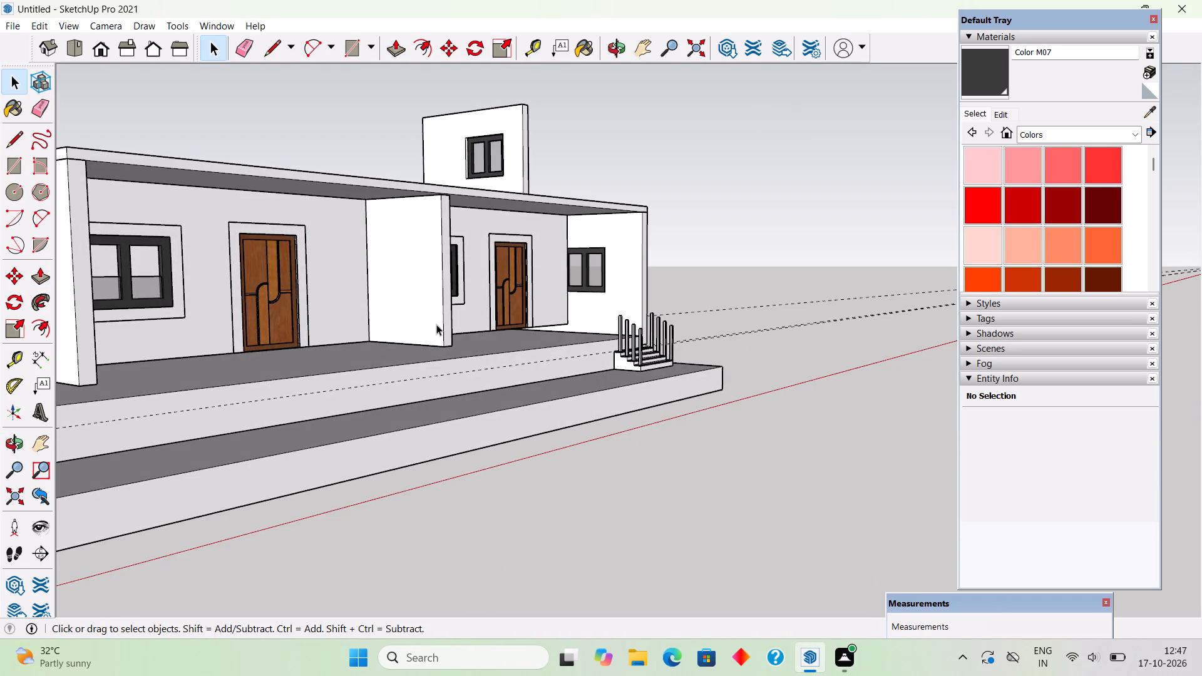
left_click(436, 324)
scroll(436, 324, "down", 3)
middle_click_drag(202, 366, 314, 397)
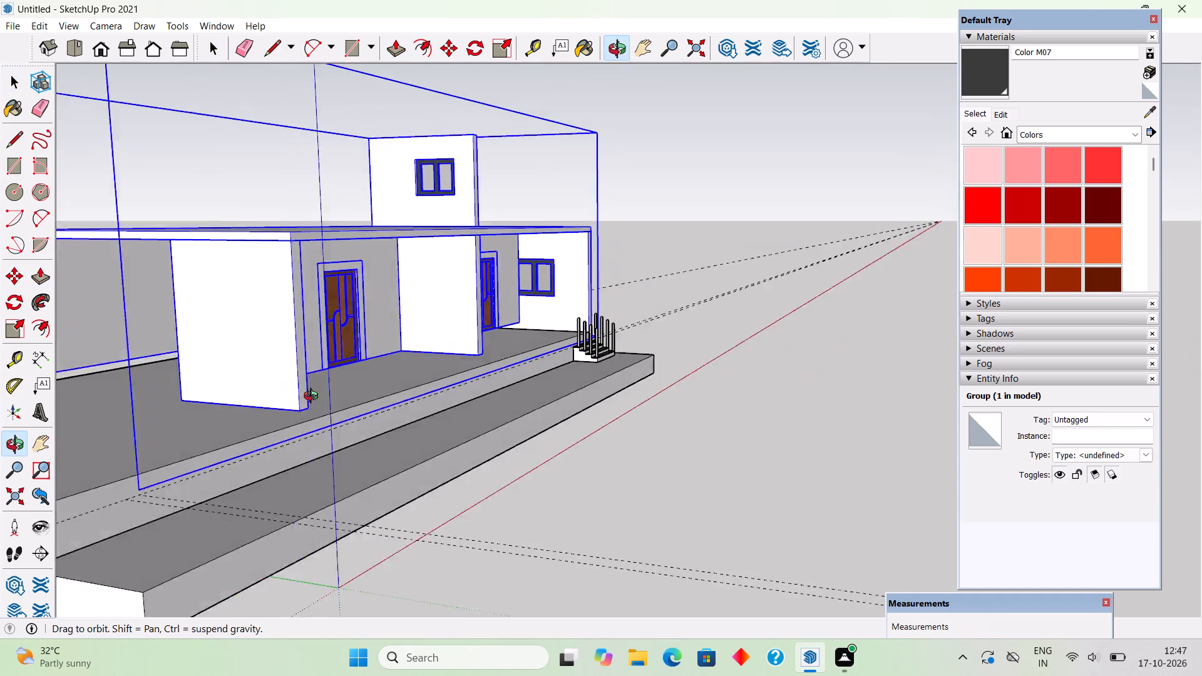
middle_click_drag(314, 397, 357, 410)
scroll(448, 499, "up", 3)
middle_click_drag(430, 421, 475, 351)
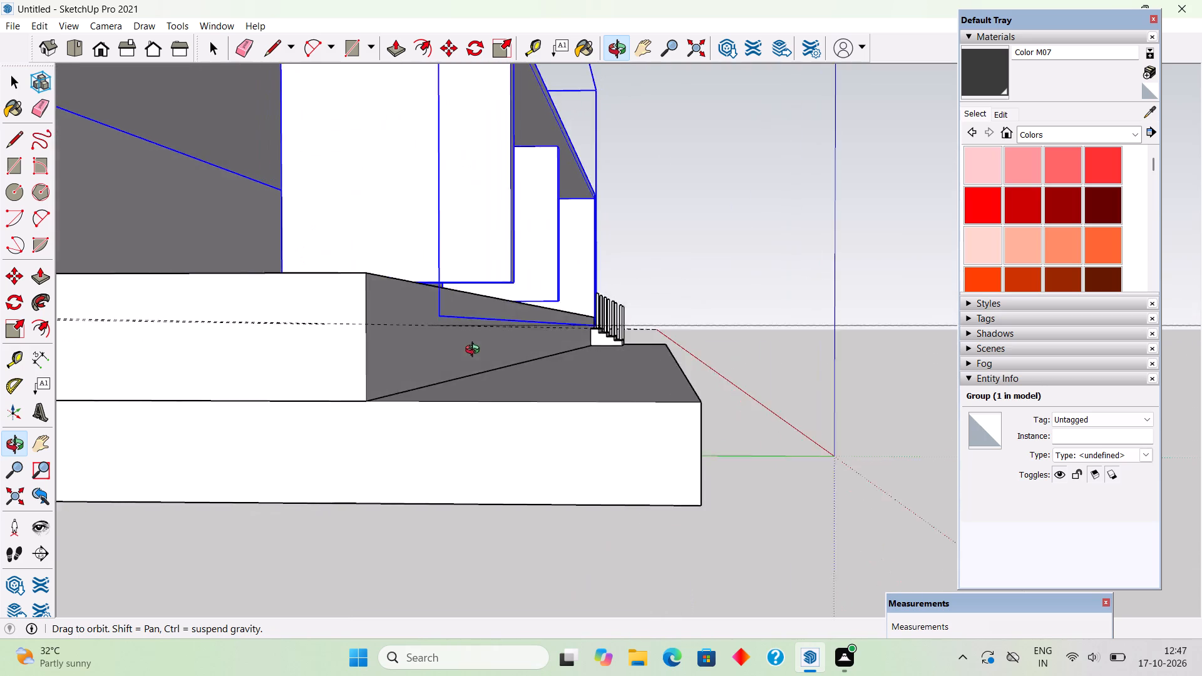
middle_click_drag(475, 351, 480, 376)
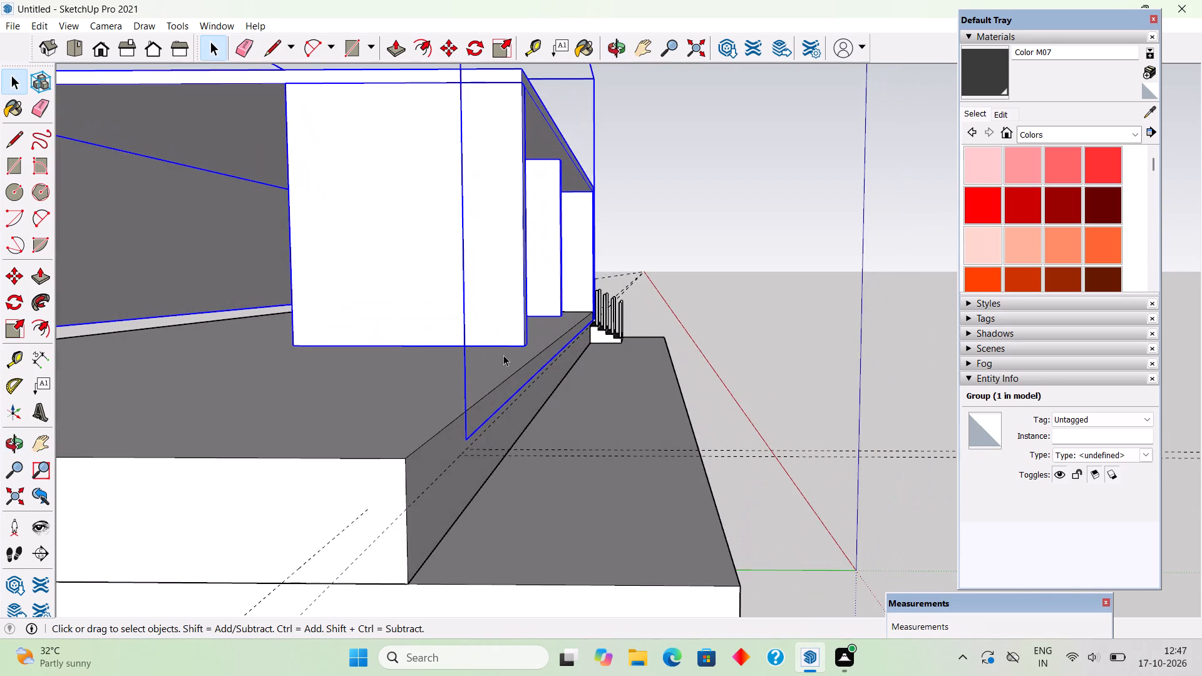
scroll(503, 355, "up", 6)
key("m")
left_click(545, 333)
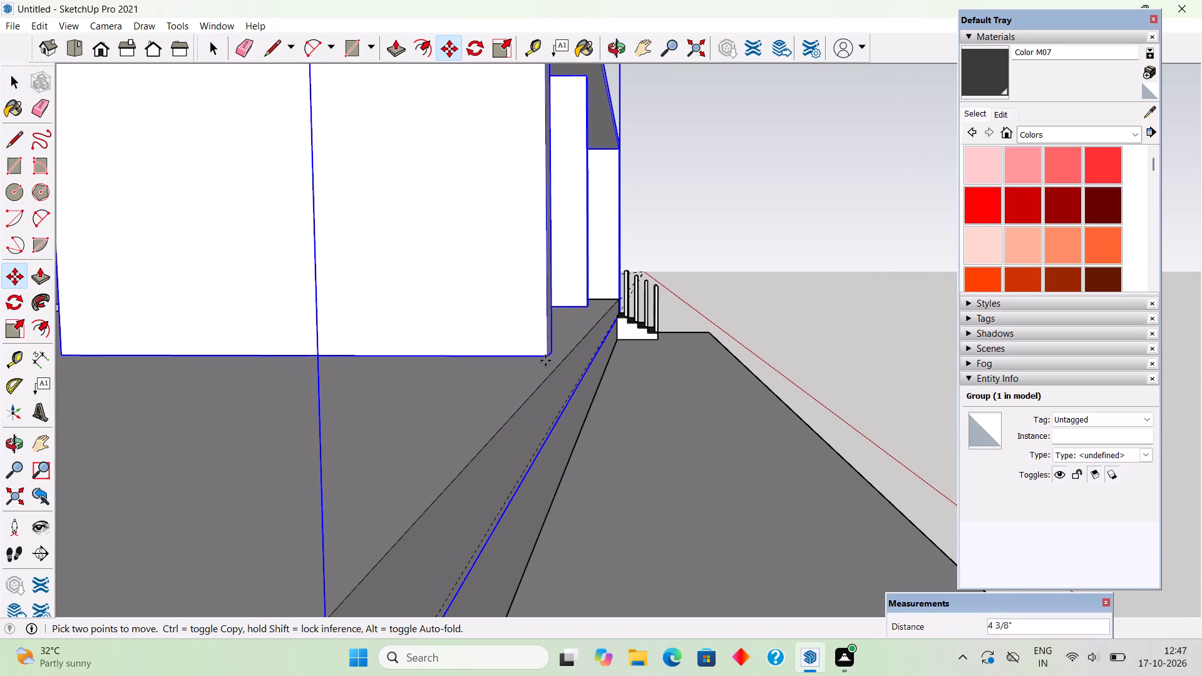
left_click(544, 378)
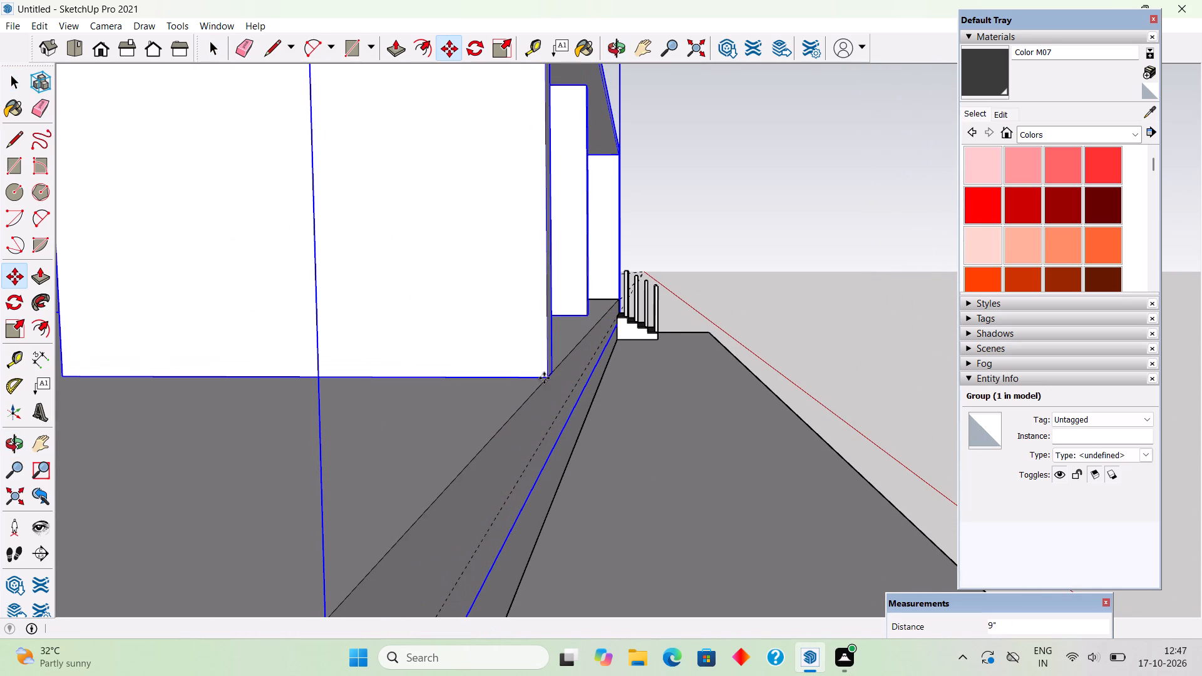
key("space")
left_click(752, 268)
Examine how the house group sits on the plinth along the front porch and at the side wall by the stair.
middle_click_drag(719, 302, 280, 366)
scroll(652, 332, "down", 1)
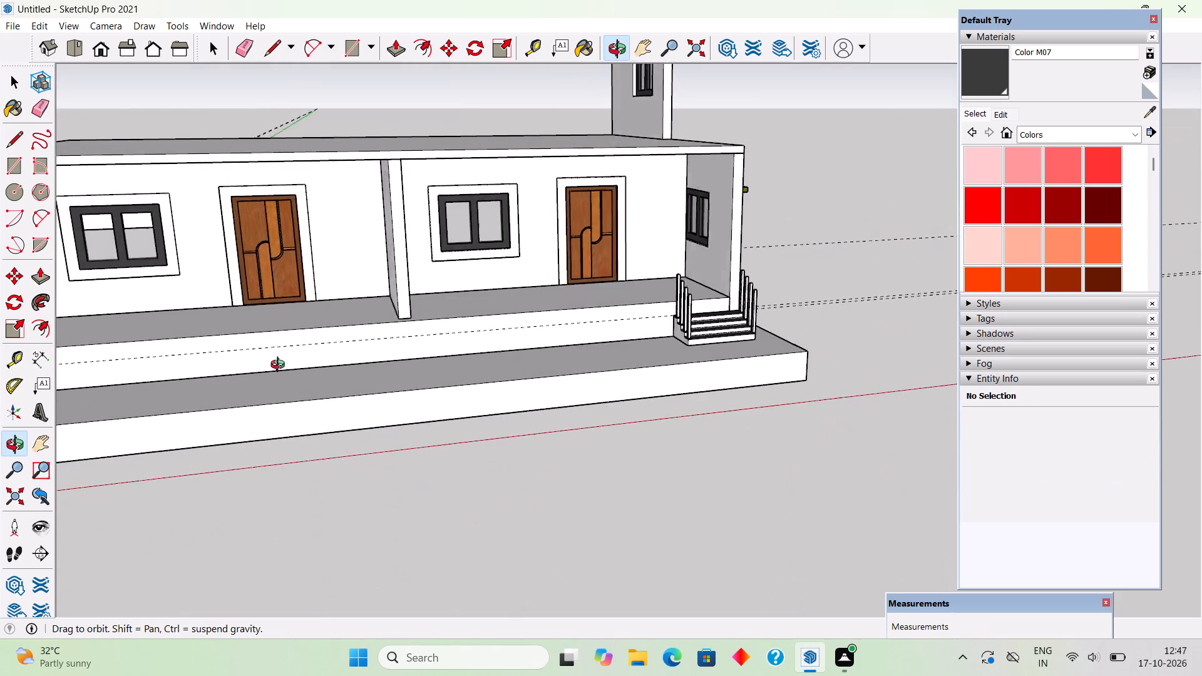
middle_click_drag(280, 366, 185, 327)
middle_click_drag(747, 323, 453, 332)
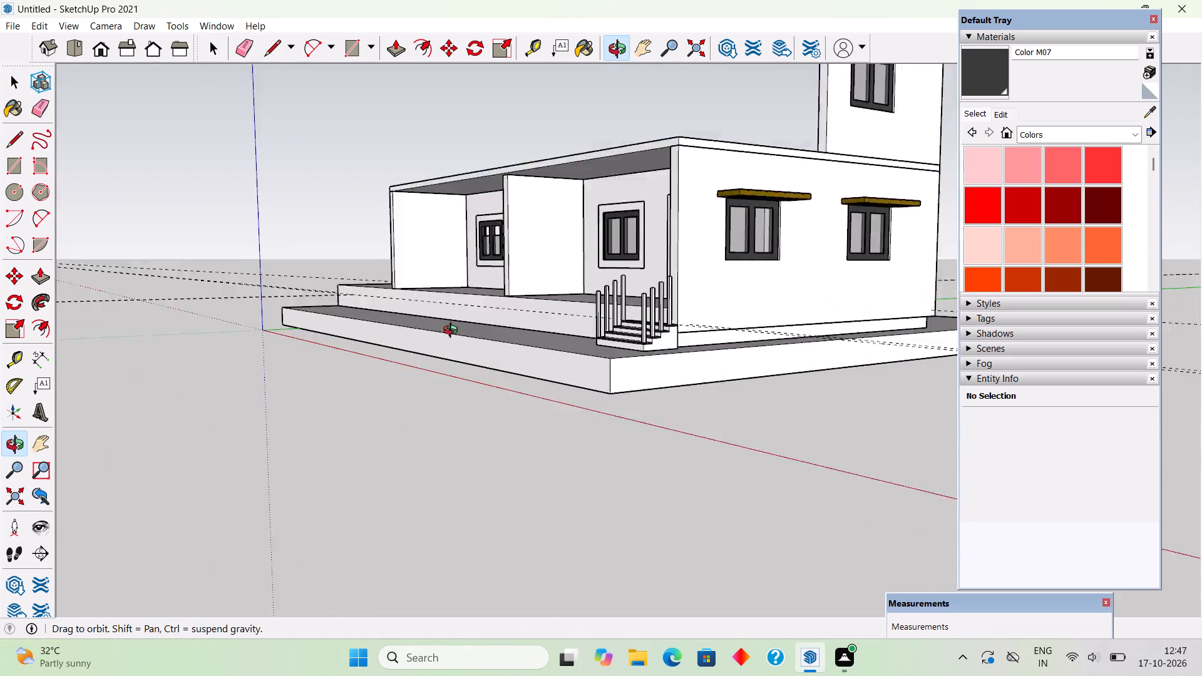
middle_click_drag(453, 332, 701, 412)
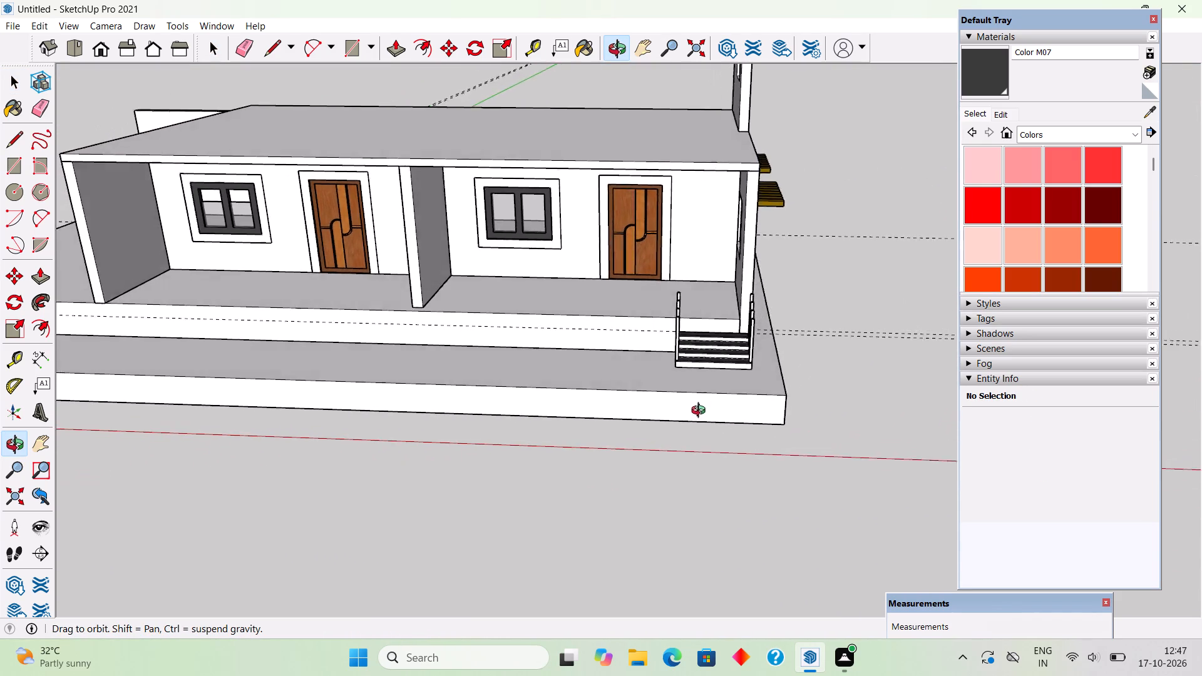
middle_click_drag(701, 412, 679, 367)
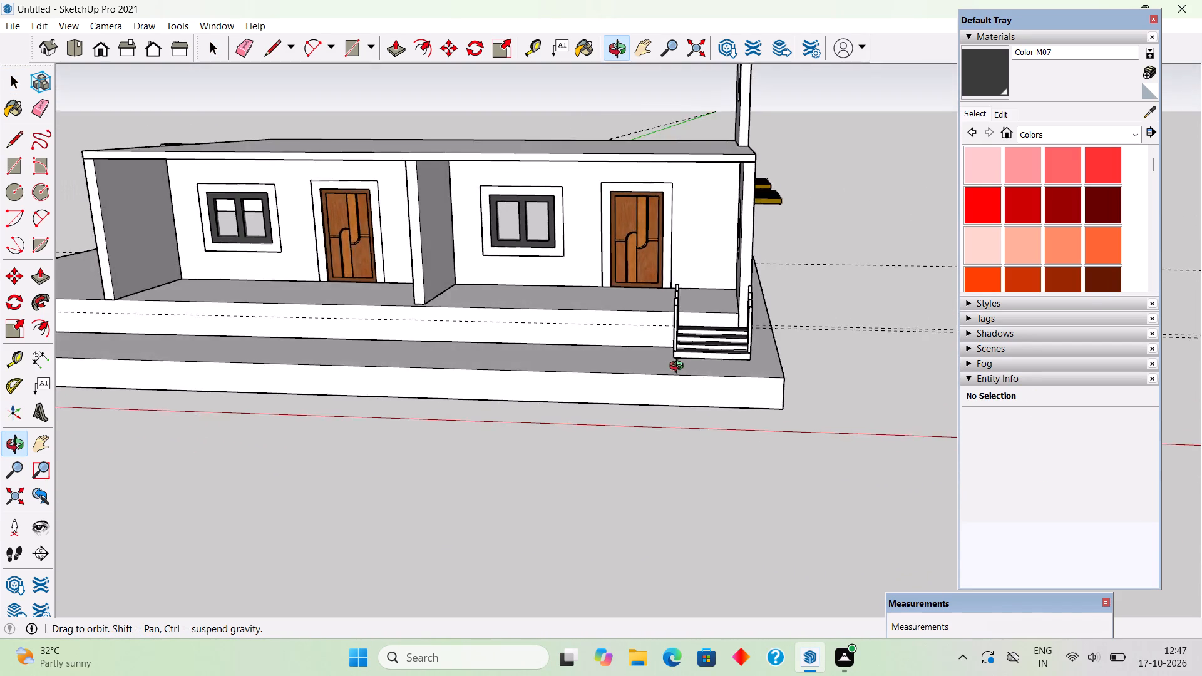
middle_click_drag(679, 367, 331, 367)
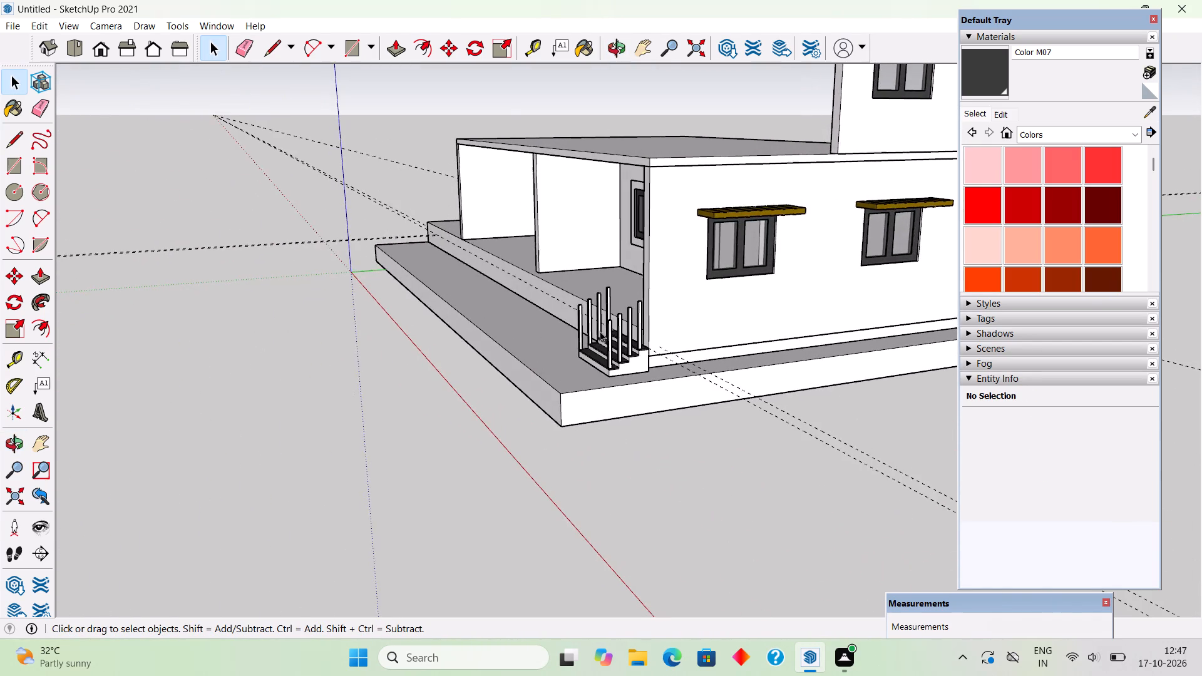
Inside the house group, pull the underside of the side wall beside the stair down 1' to the lower base.
scroll(664, 355, "up", 5)
scroll(580, 341, "up", 6)
middle_click_drag(655, 369, 515, 344)
scroll(724, 382, "up", 4)
middle_click_drag(727, 342, 721, 169)
scroll(686, 274, "up", 5)
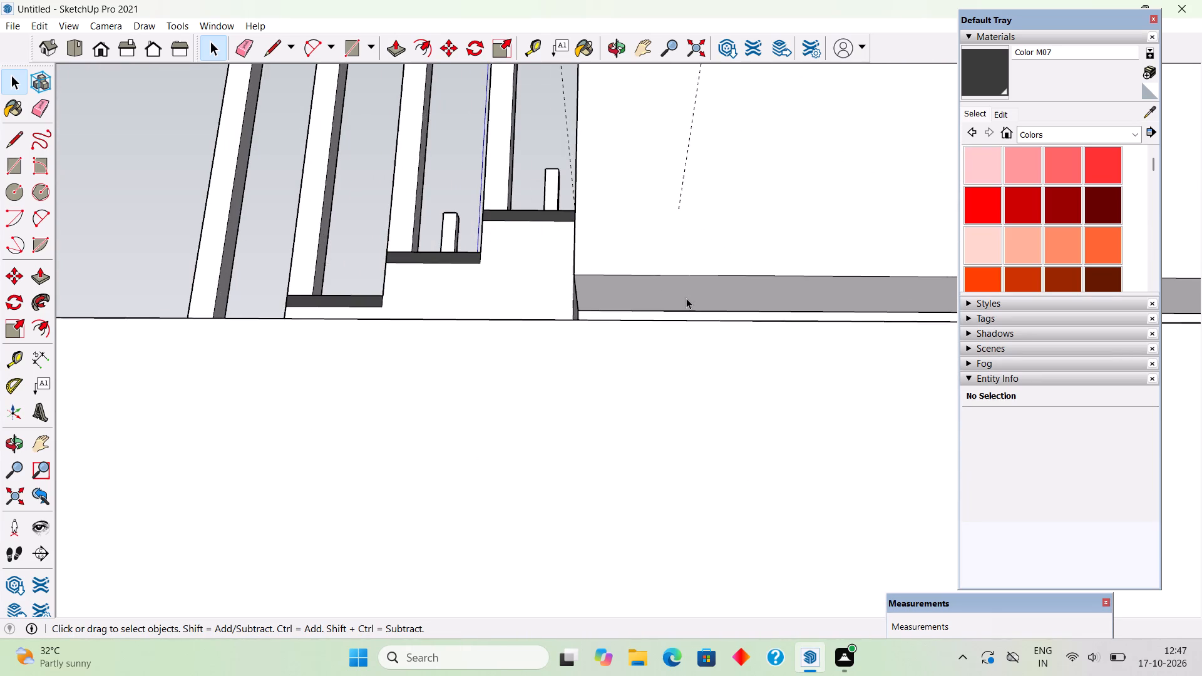
triple_click(686, 298)
triple_click(686, 298)
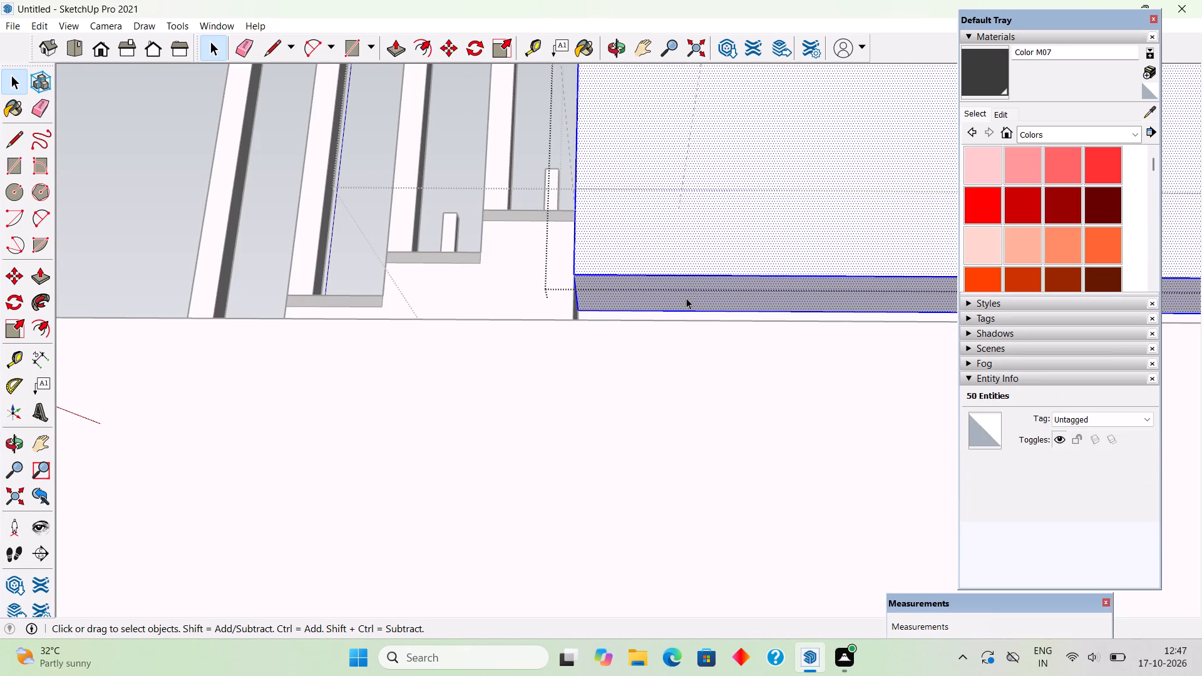
key("p")
left_click(699, 290)
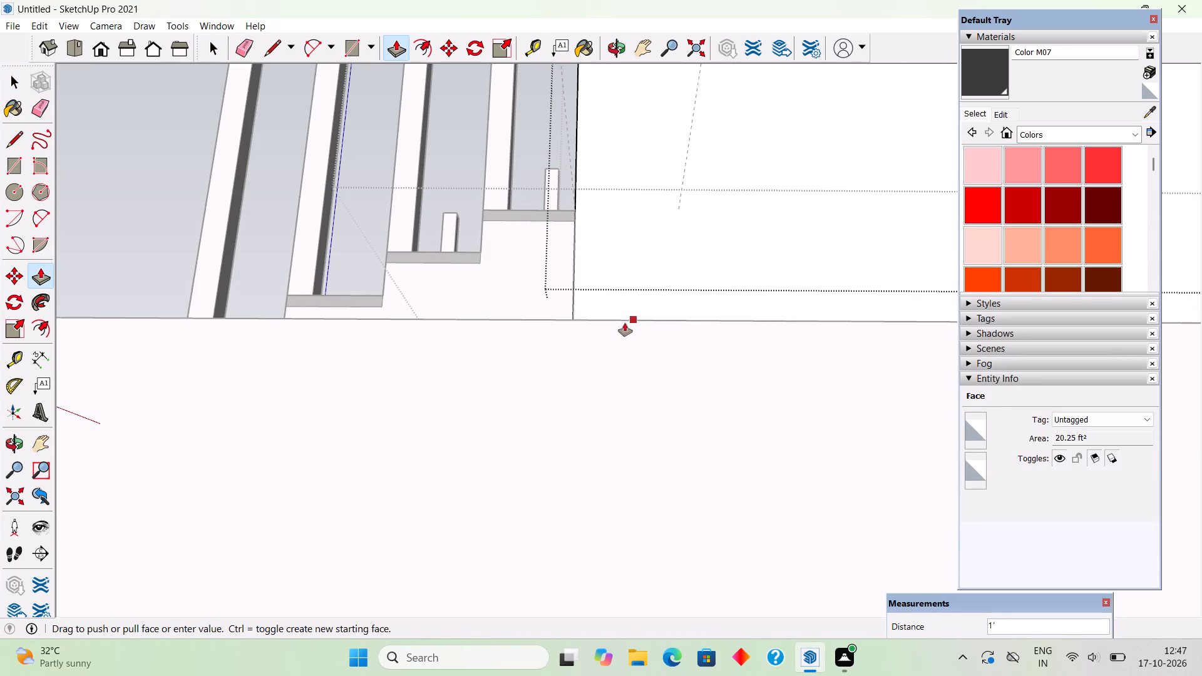
left_click(623, 323)
scroll(616, 310, "down", 6)
scroll(535, 152, "down", 5)
middle_click_drag(588, 417, 770, 653)
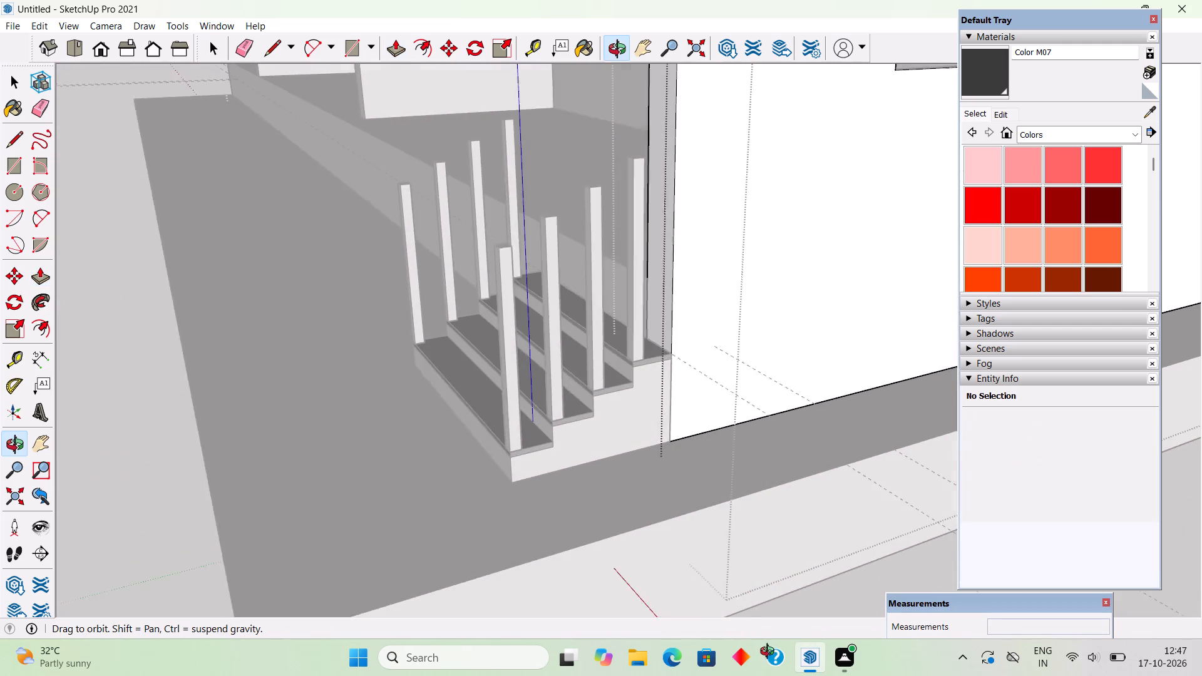
middle_click_drag(770, 653, 780, 647)
key("space")
scroll(783, 640, "down", 5)
left_click(866, 587)
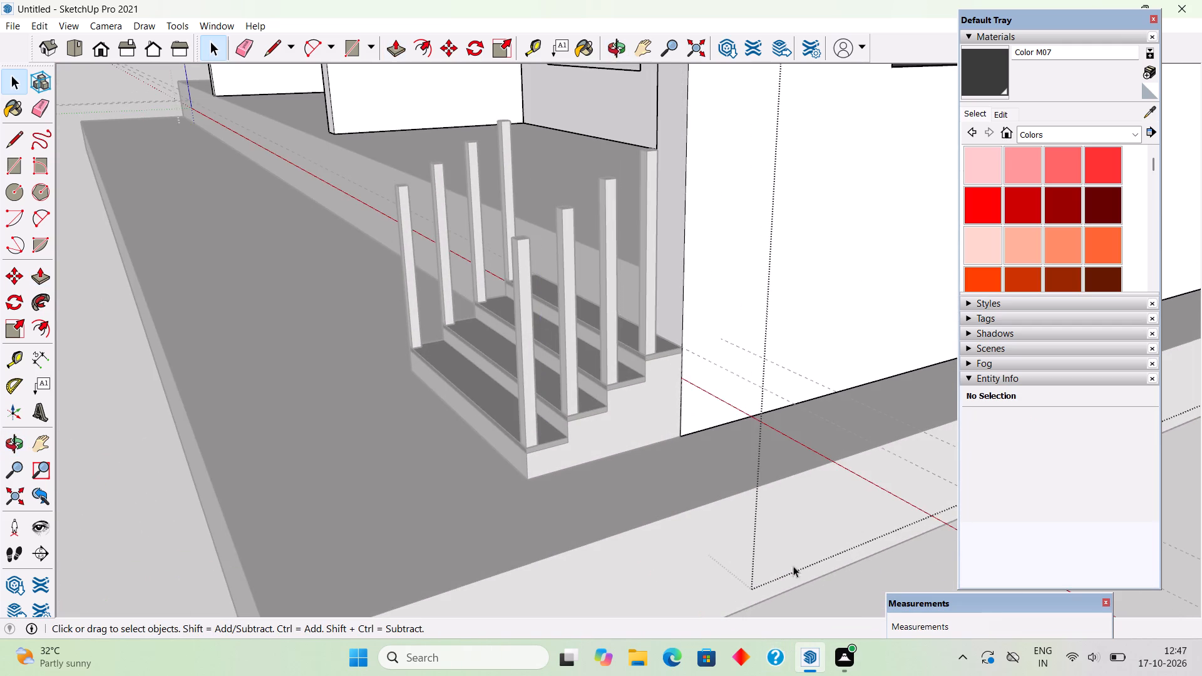
scroll(595, 383, "down", 4)
left_click(190, 376)
scroll(190, 376, "down", 5)
Scale the stair steps group upward along the blue axis by a factor of 1.22.
middle_click_drag(450, 412, 896, 453)
scroll(588, 493, "up", 4)
left_click(588, 493)
scroll(588, 493, "up", 5)
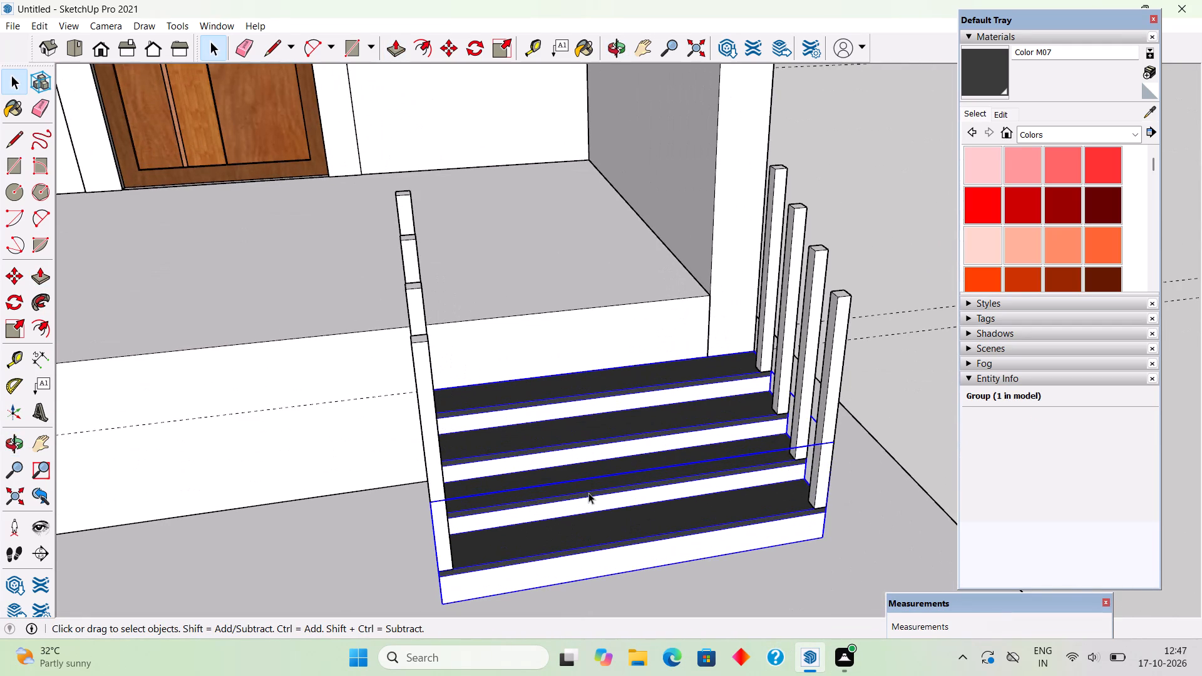
key("s")
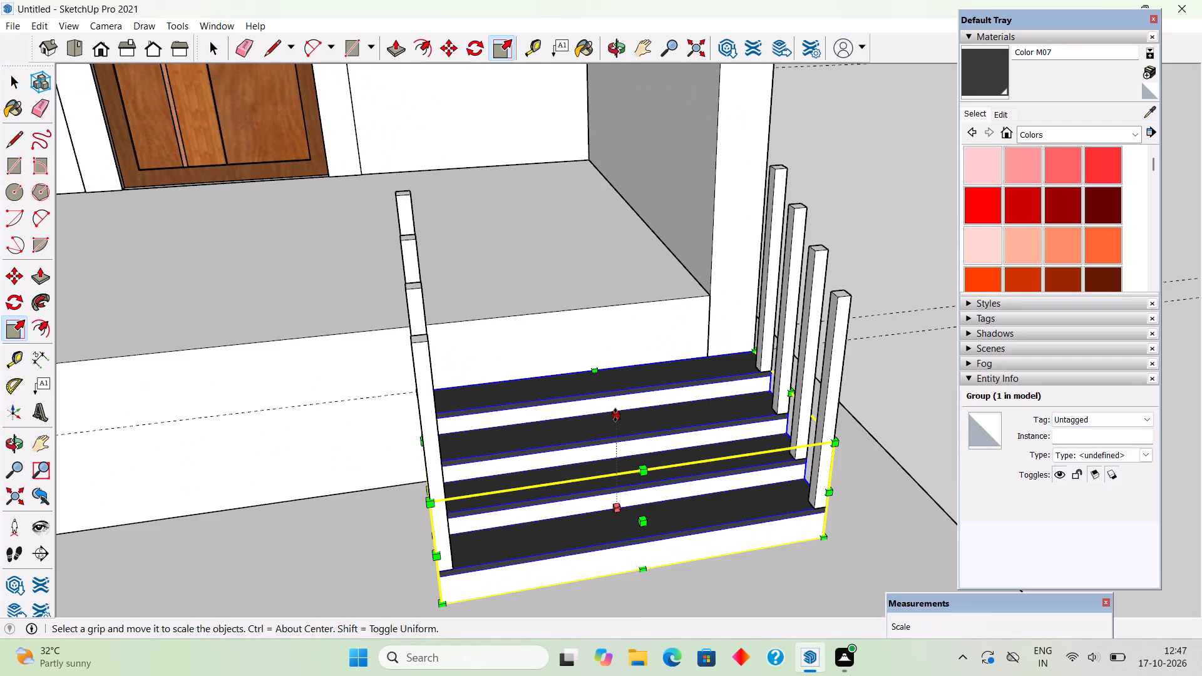
left_click(618, 414)
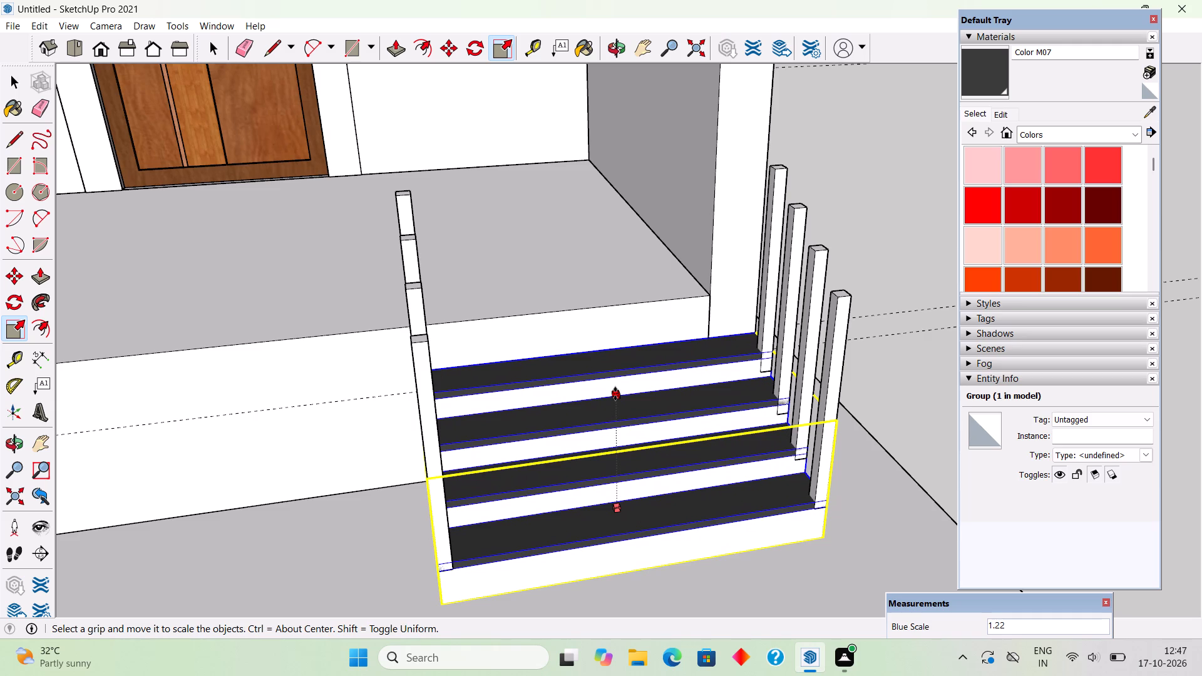
left_click(615, 394)
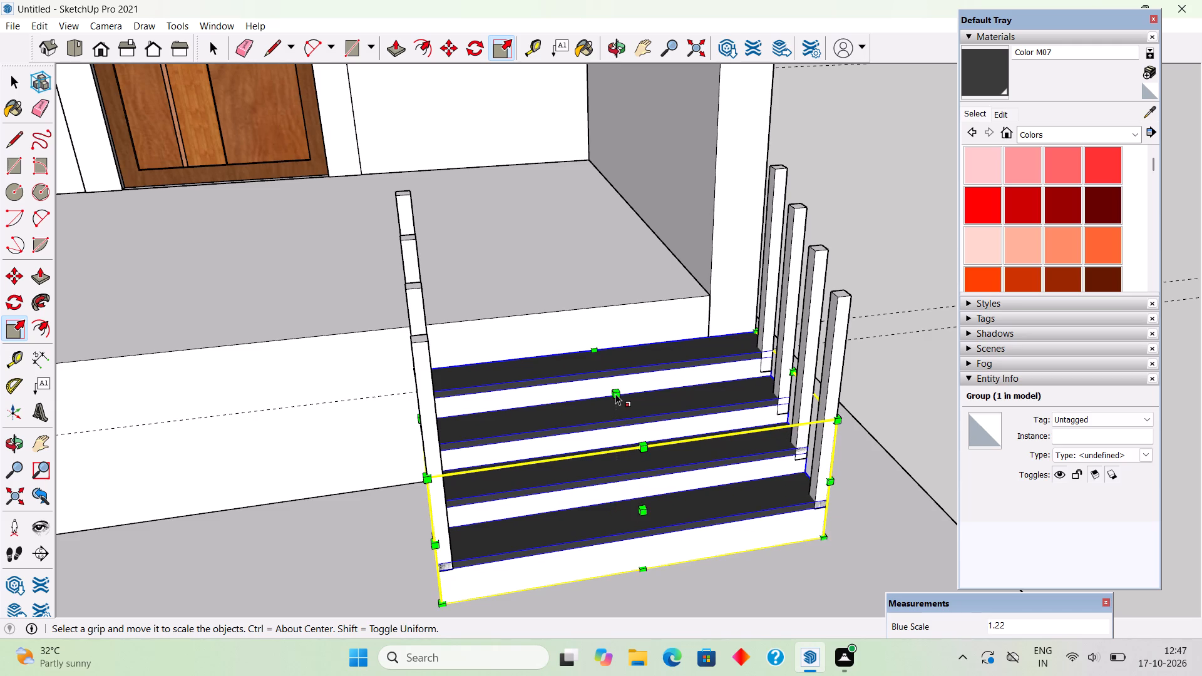
key("space")
left_click(846, 241)
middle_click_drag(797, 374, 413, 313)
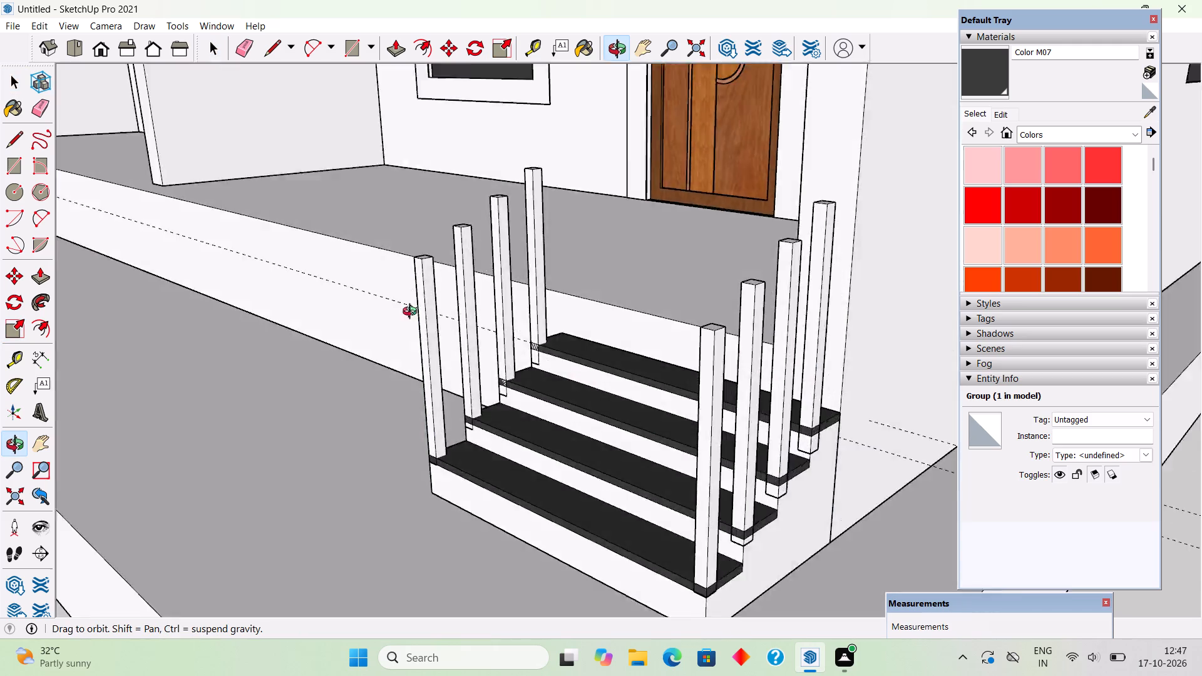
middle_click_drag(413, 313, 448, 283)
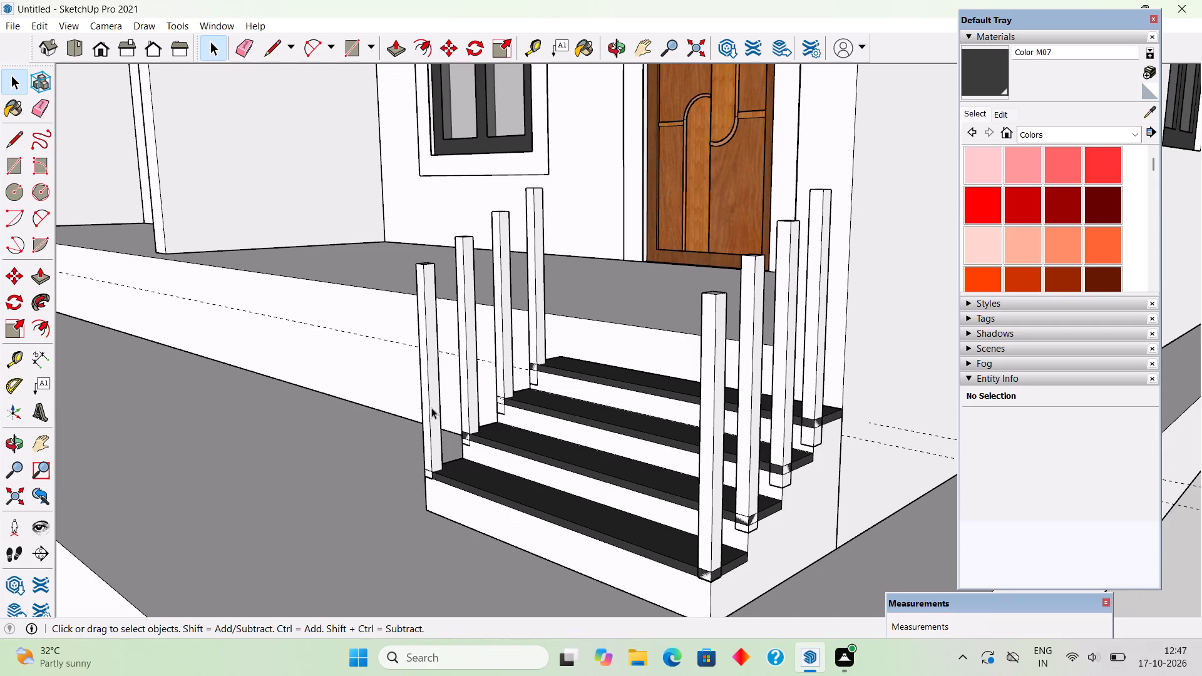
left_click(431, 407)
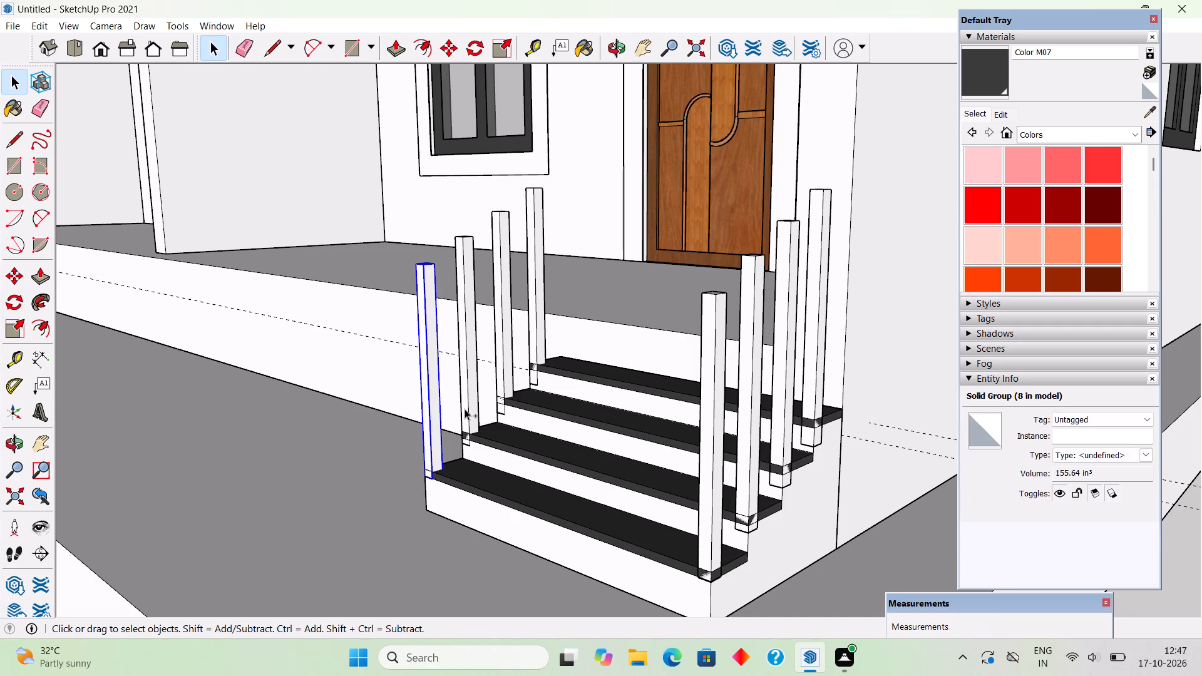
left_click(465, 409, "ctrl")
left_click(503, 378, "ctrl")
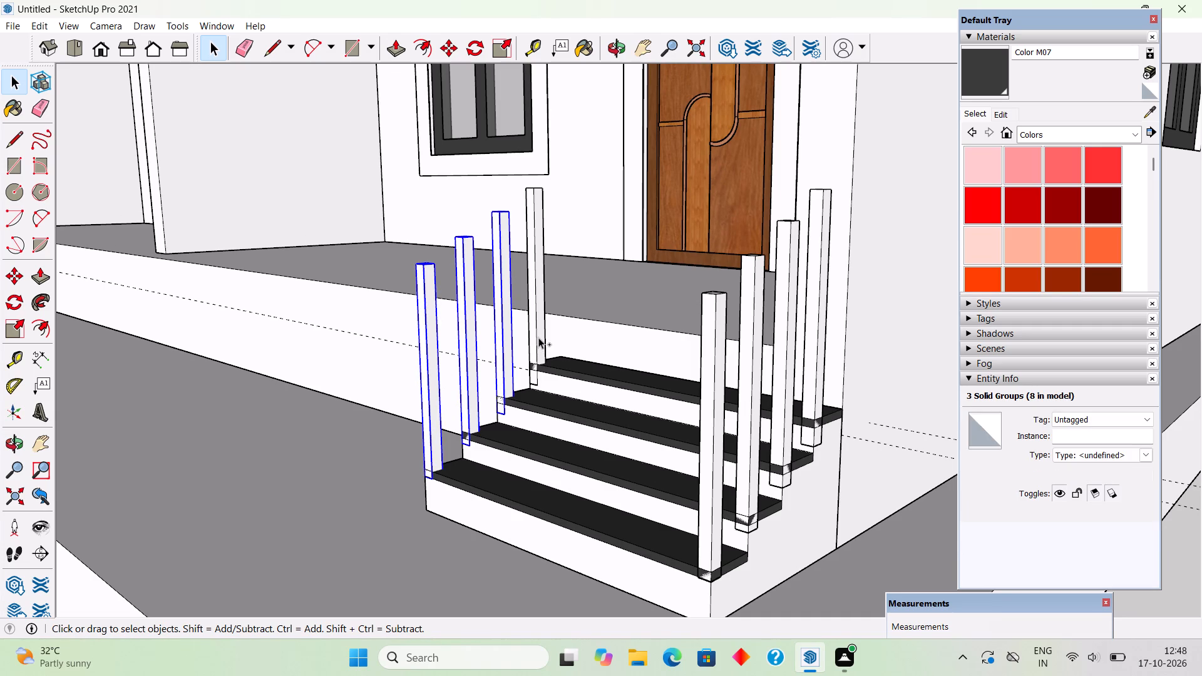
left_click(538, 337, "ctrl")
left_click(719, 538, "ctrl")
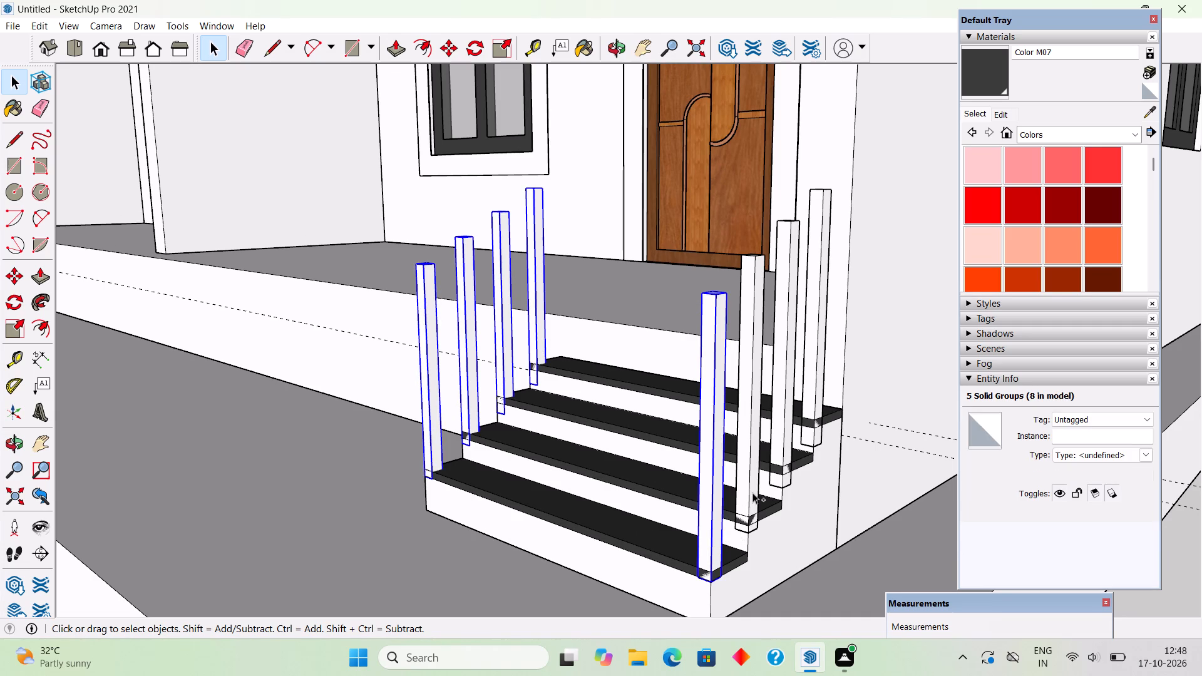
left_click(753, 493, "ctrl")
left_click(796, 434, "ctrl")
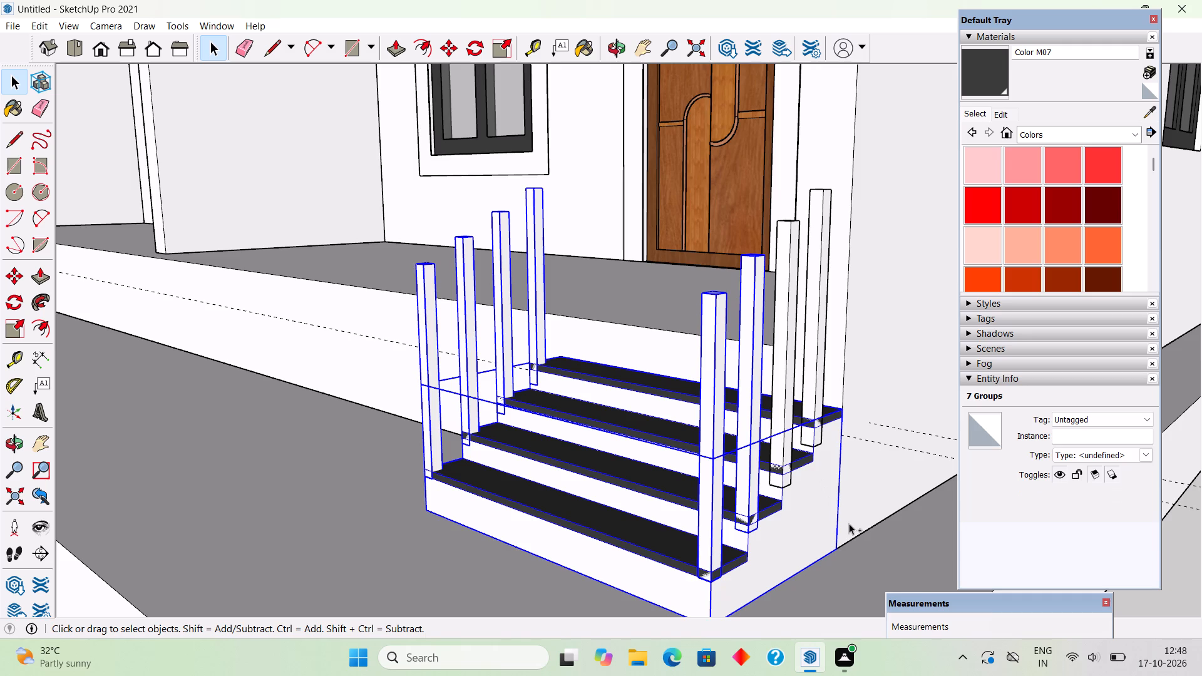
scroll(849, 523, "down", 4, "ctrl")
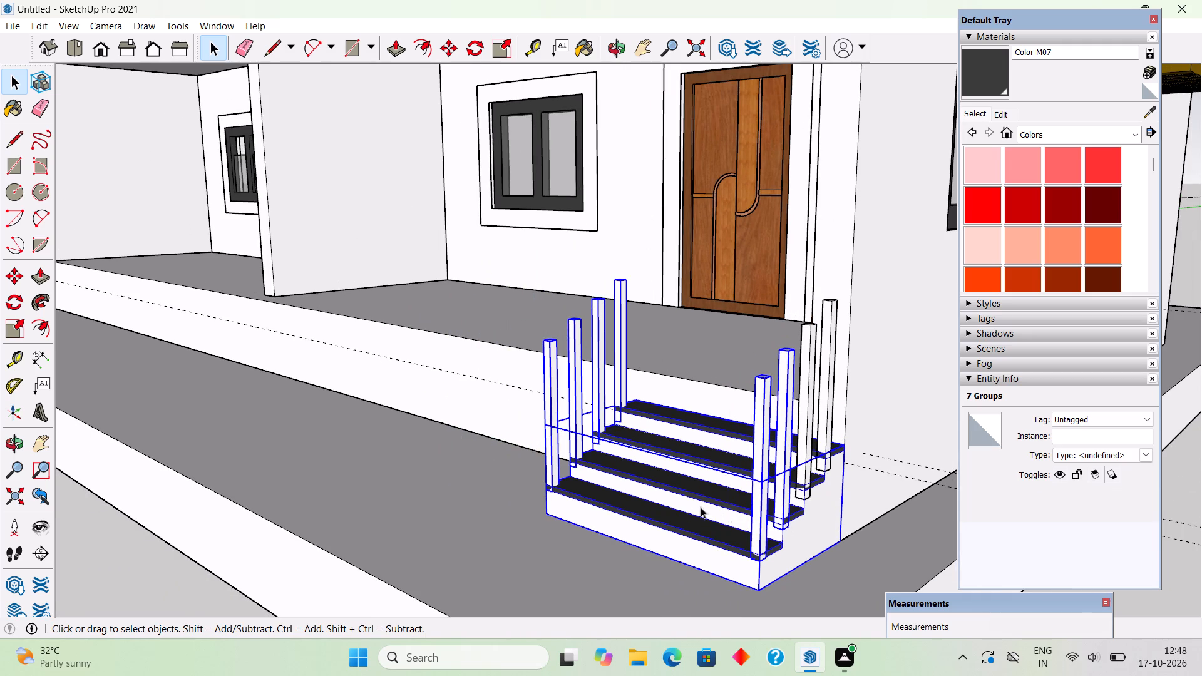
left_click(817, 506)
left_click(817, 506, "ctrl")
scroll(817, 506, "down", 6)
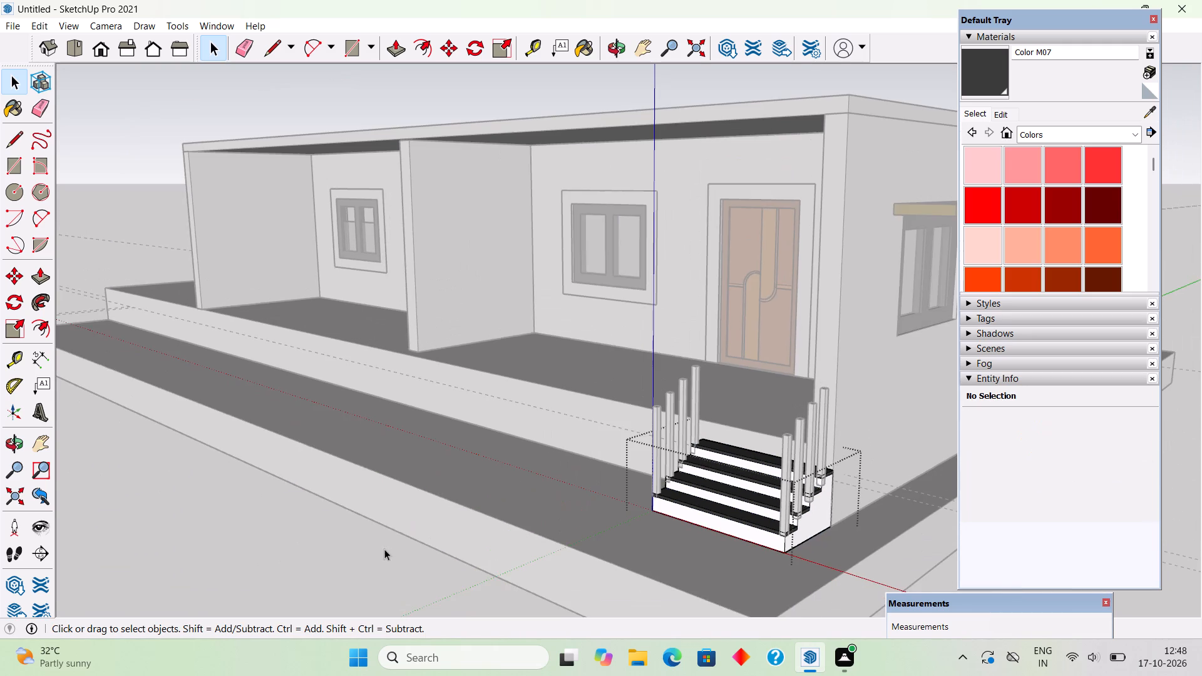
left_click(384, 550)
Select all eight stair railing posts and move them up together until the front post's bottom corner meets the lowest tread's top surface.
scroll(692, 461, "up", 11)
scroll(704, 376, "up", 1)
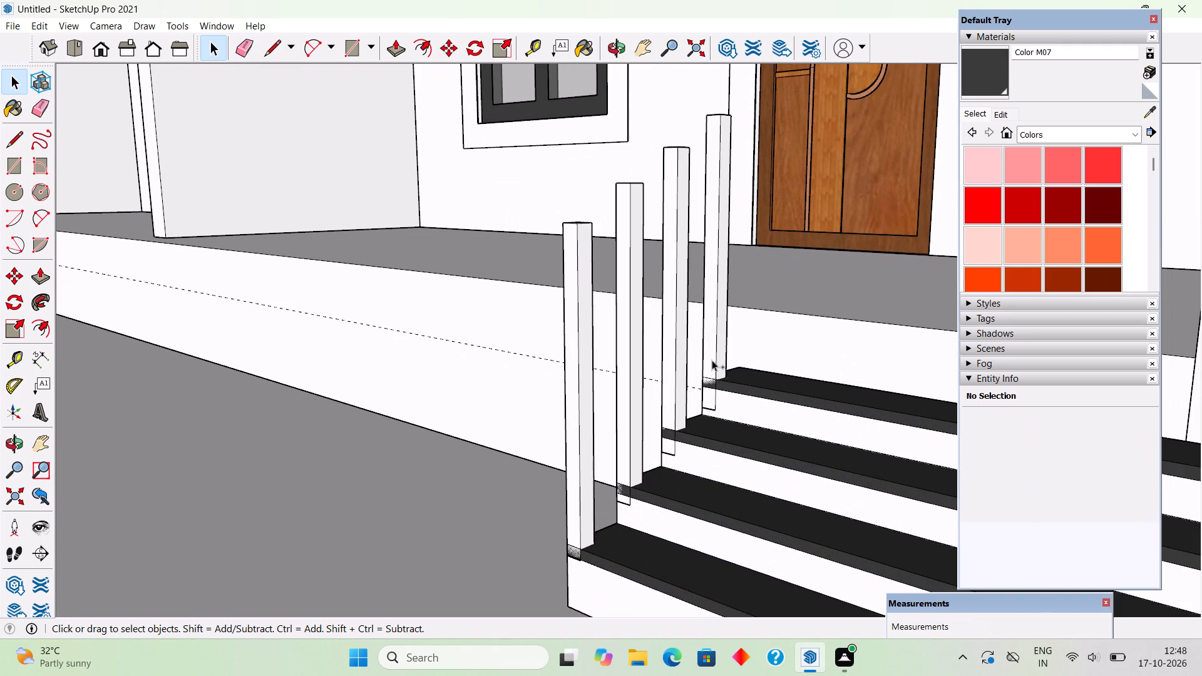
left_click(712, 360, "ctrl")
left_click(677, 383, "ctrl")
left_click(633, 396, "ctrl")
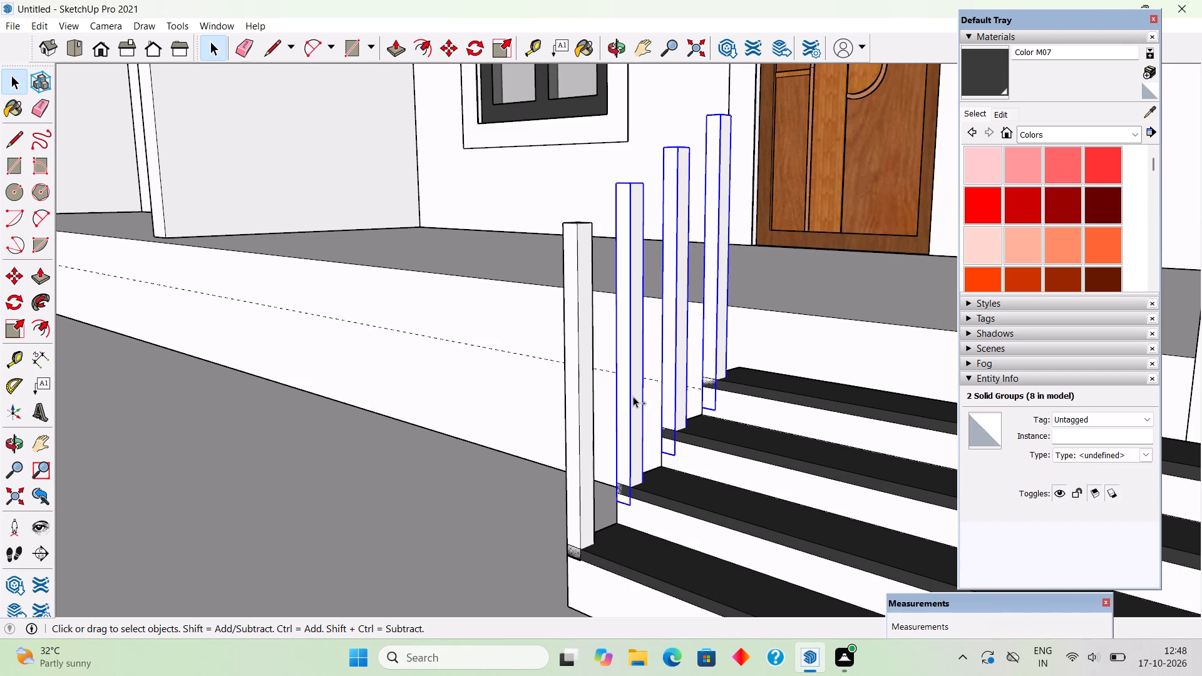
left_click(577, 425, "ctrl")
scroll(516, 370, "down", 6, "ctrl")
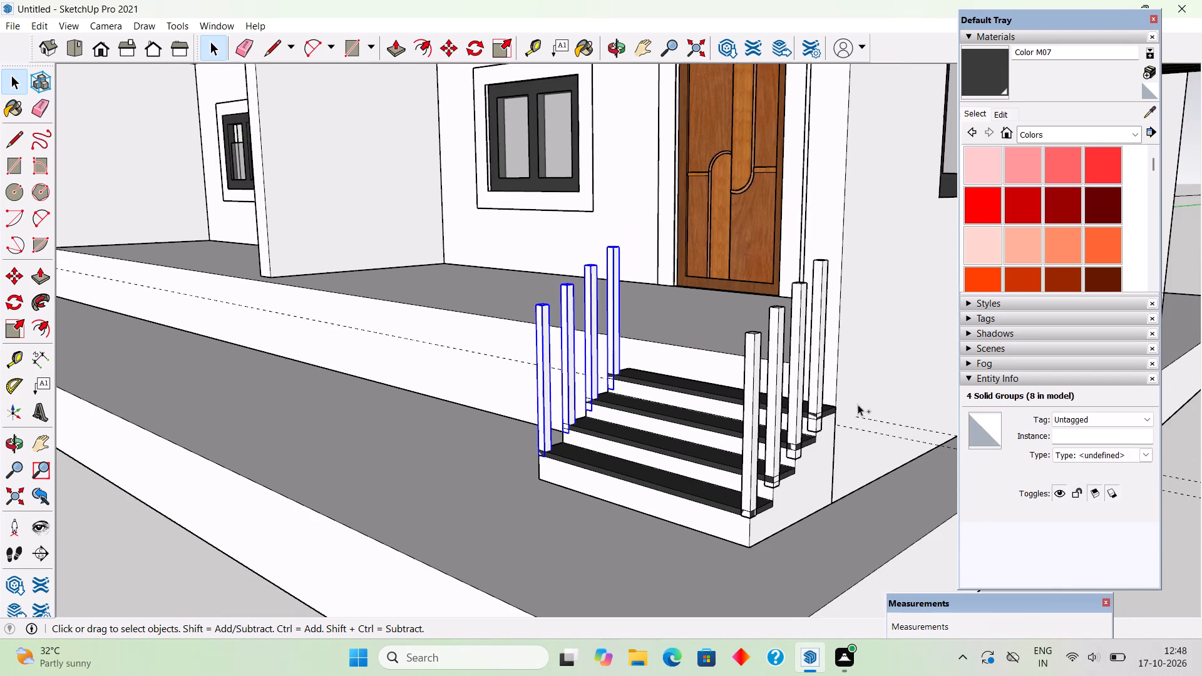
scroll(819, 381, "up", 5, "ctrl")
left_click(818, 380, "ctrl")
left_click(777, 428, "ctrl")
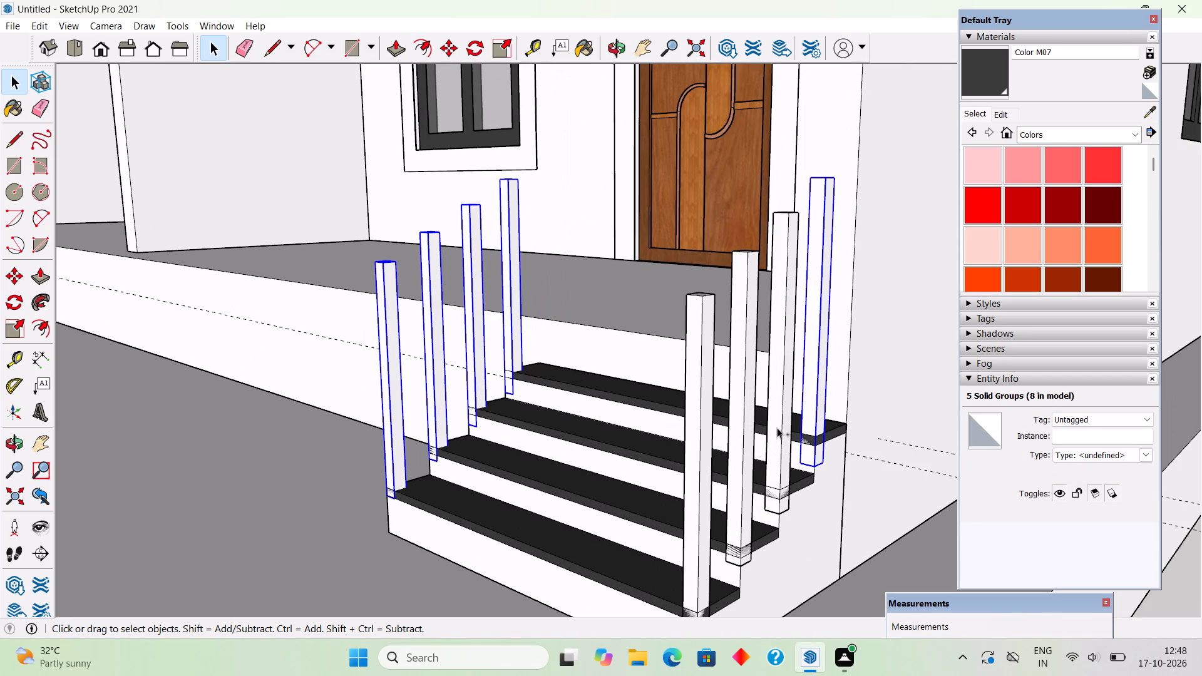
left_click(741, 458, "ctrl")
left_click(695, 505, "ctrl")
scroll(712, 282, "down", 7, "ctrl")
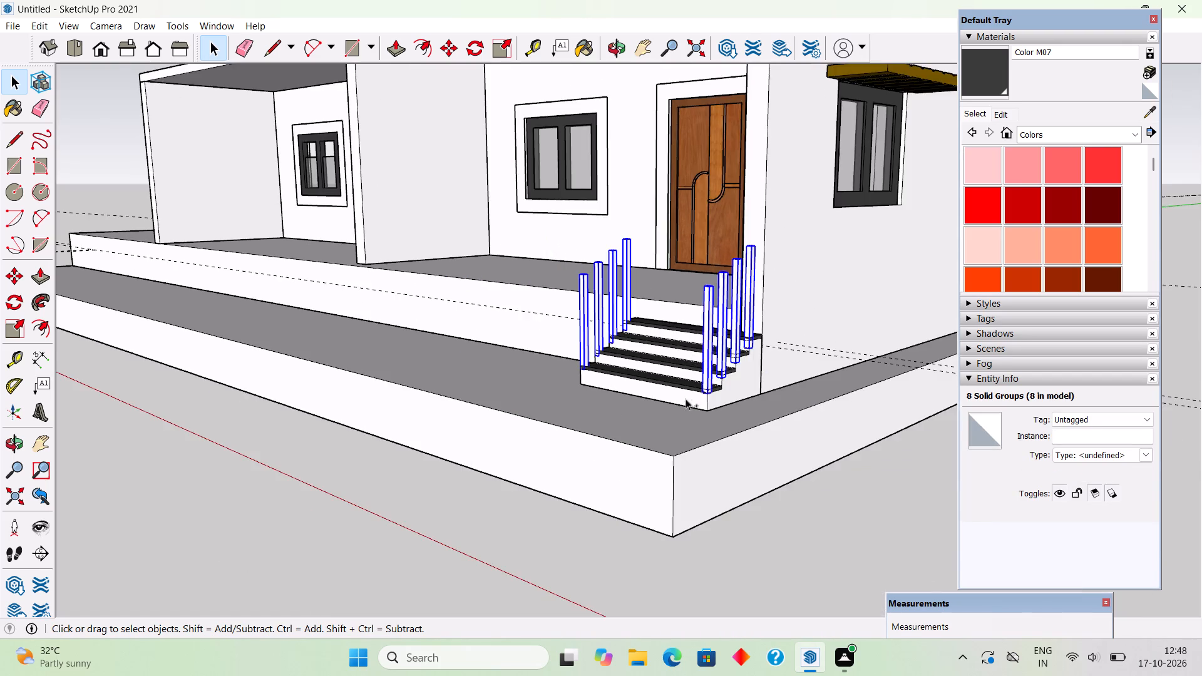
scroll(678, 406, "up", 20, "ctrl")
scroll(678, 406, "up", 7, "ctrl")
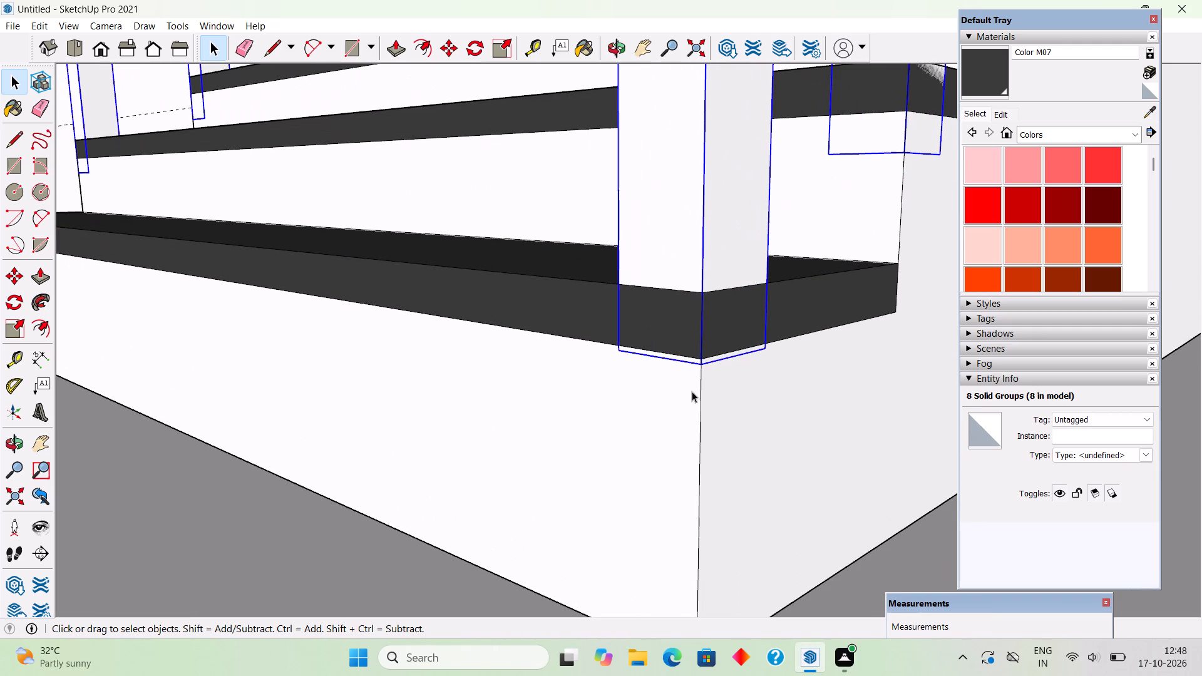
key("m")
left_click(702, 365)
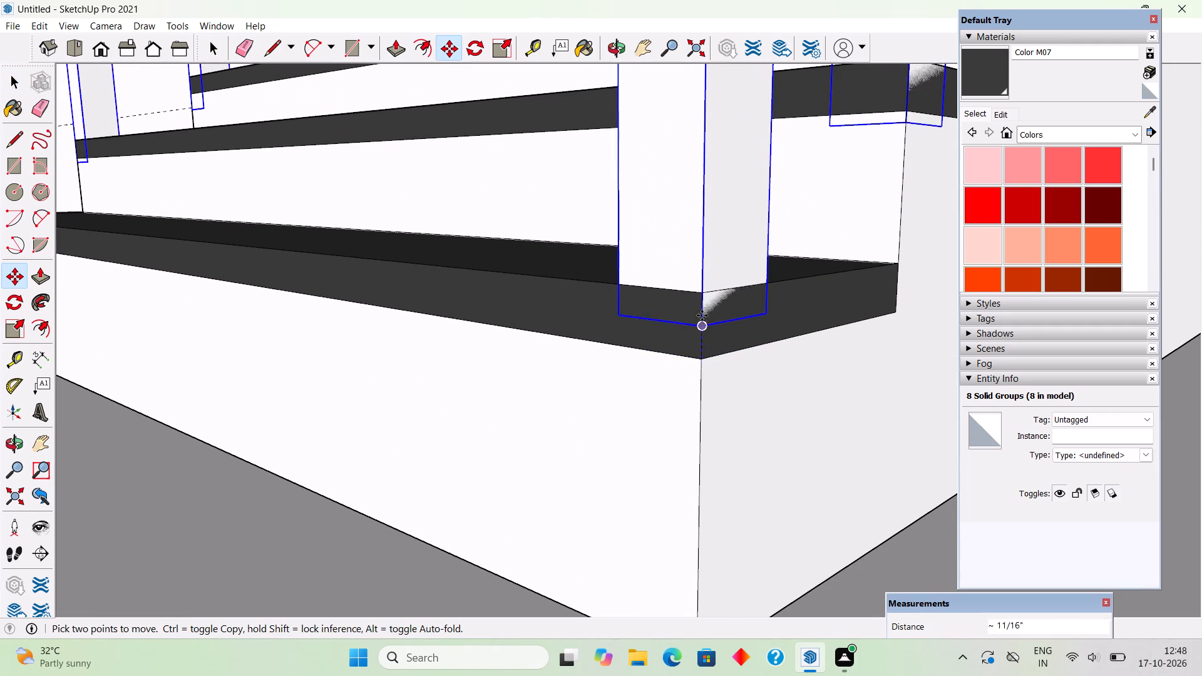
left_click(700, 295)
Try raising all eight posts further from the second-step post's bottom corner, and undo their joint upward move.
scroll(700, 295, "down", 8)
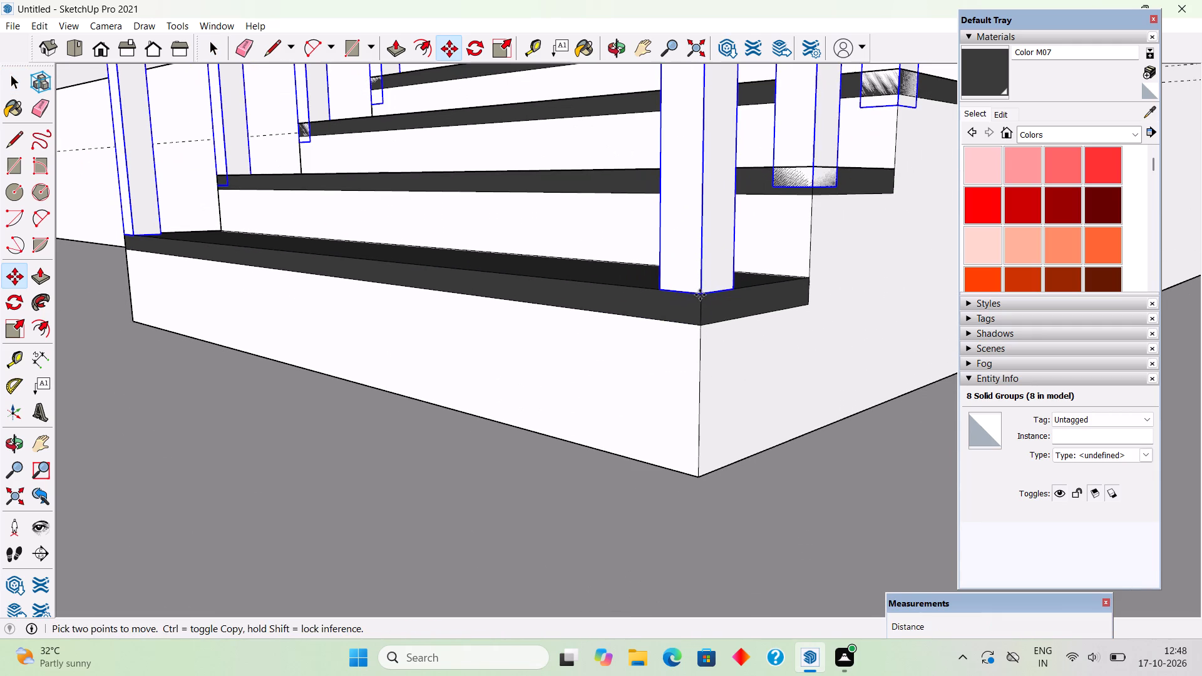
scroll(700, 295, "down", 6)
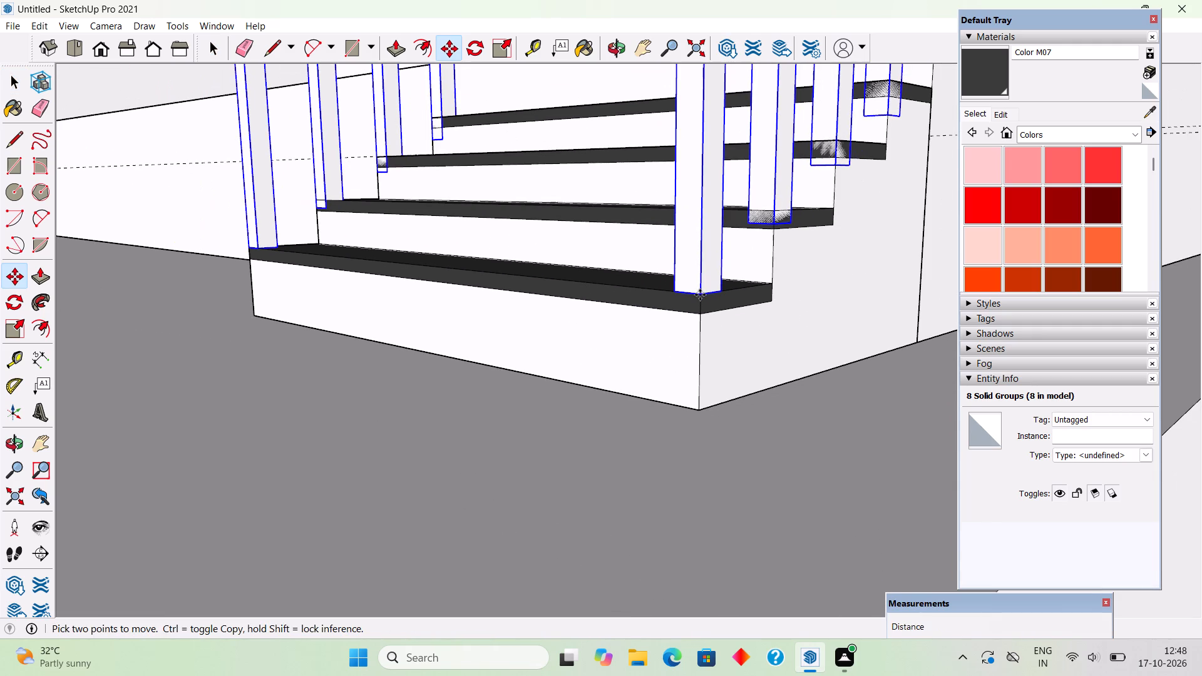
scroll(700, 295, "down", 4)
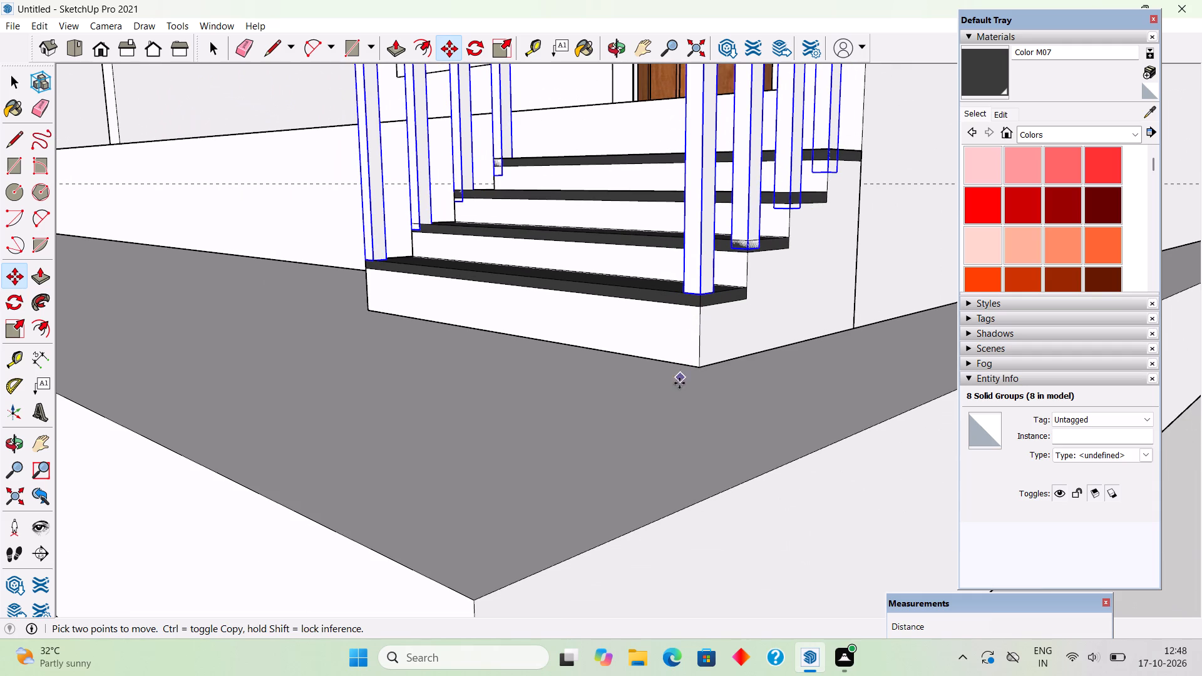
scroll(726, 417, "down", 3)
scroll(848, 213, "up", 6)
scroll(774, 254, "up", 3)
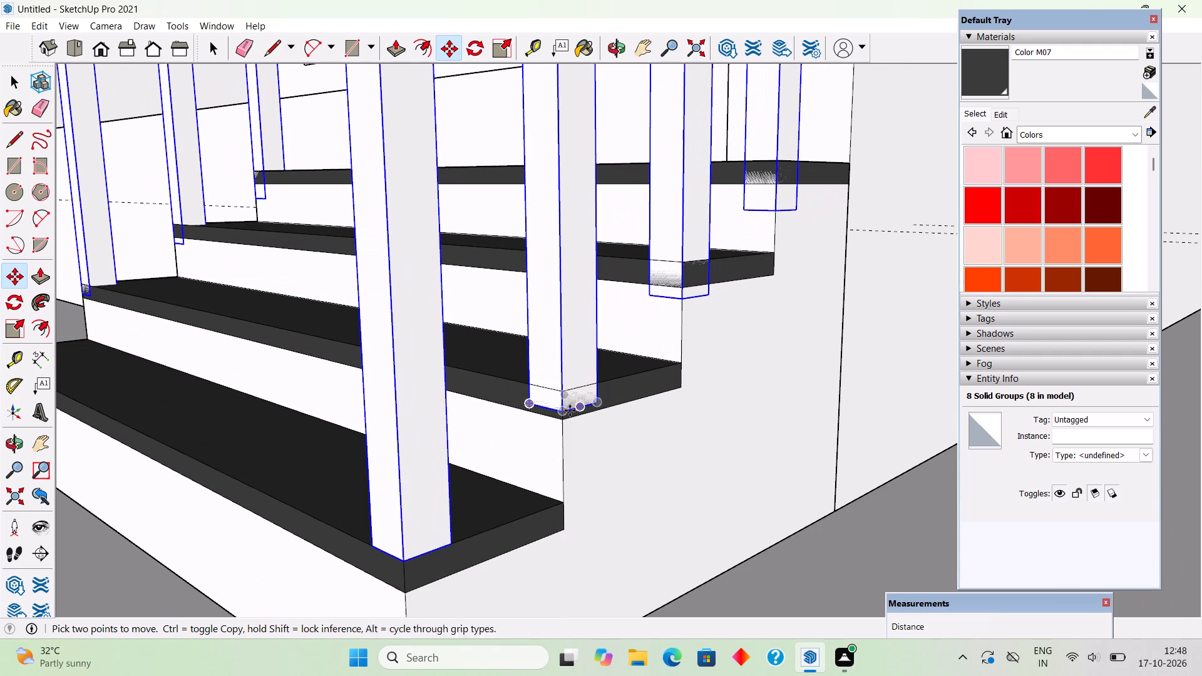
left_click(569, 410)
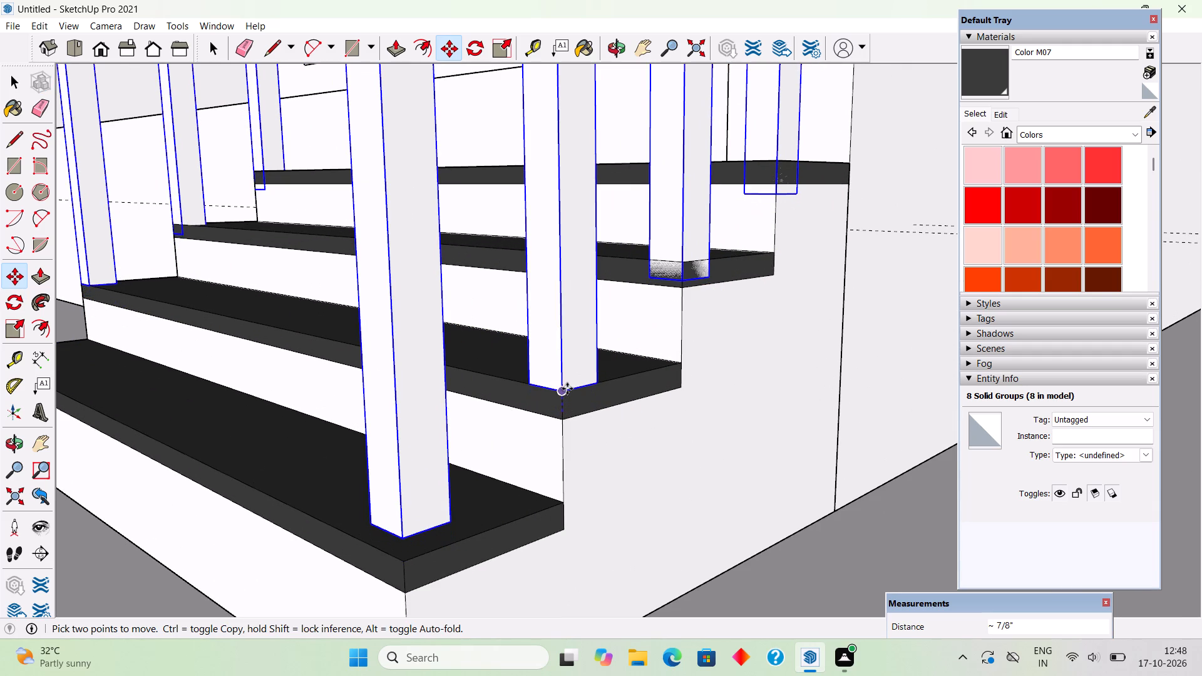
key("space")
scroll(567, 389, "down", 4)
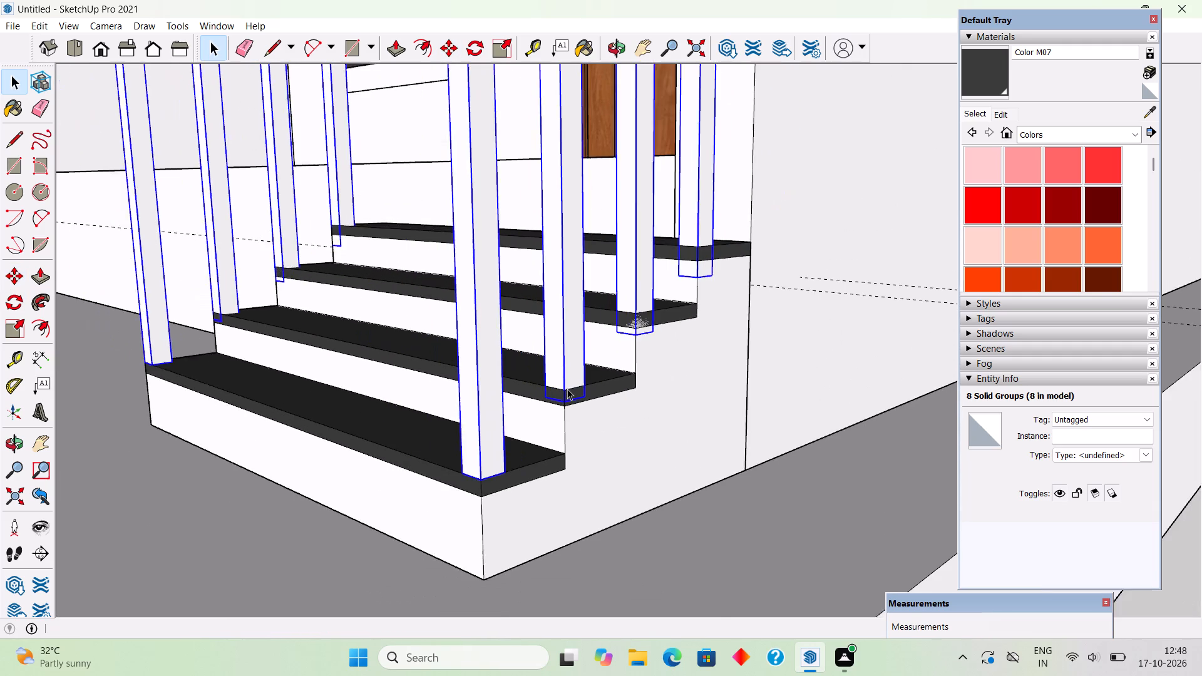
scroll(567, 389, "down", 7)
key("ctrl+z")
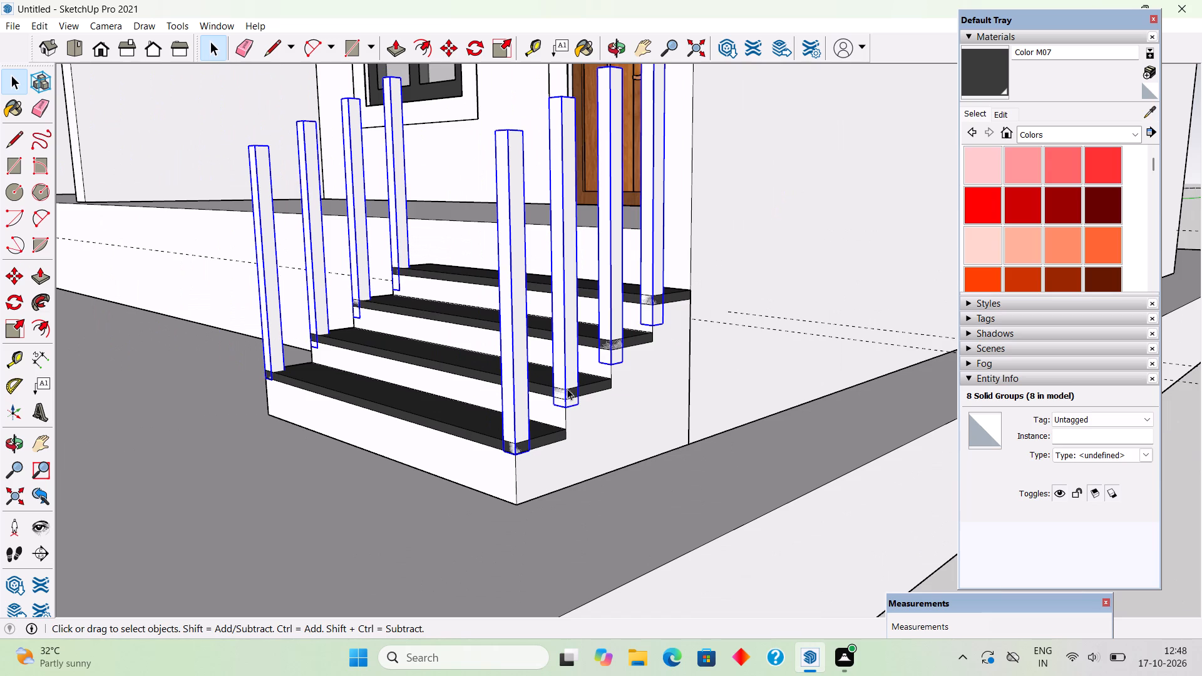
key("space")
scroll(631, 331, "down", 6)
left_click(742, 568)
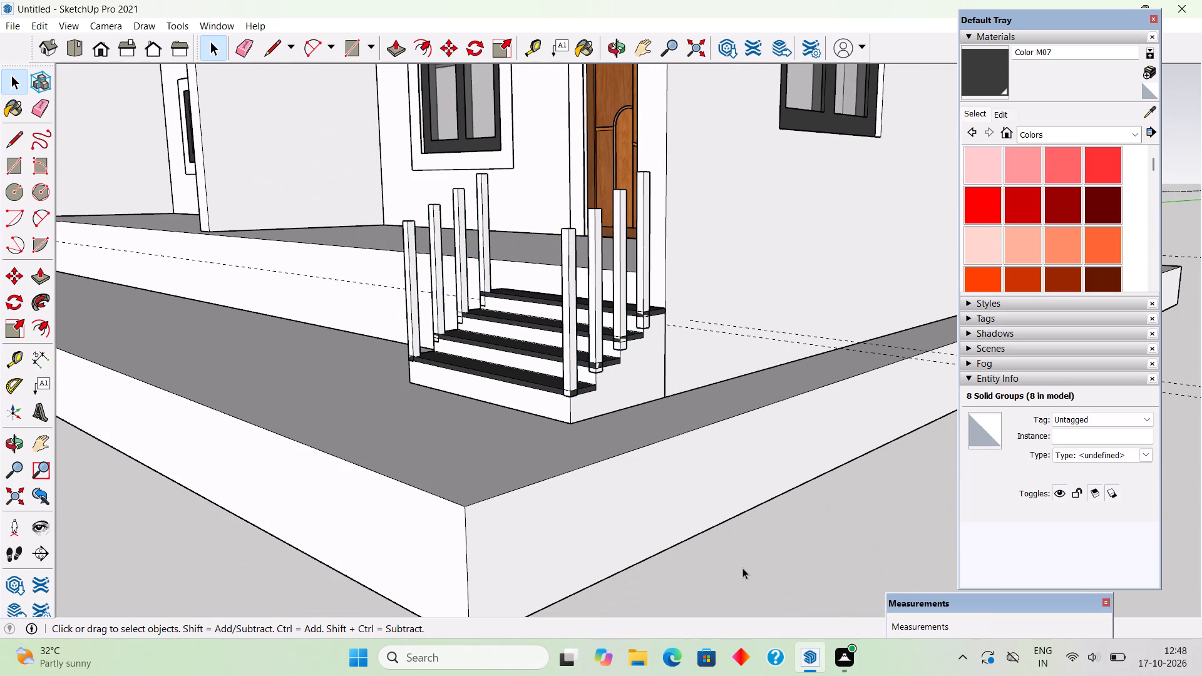
Move only the lowest step's post on the stair side away from the side wall up about 1 5/16" onto its tread's top surface.
scroll(742, 568, "down", 5)
middle_click_drag(547, 428, 908, 429)
scroll(649, 486, "up", 3)
middle_click_drag(753, 491, 908, 541)
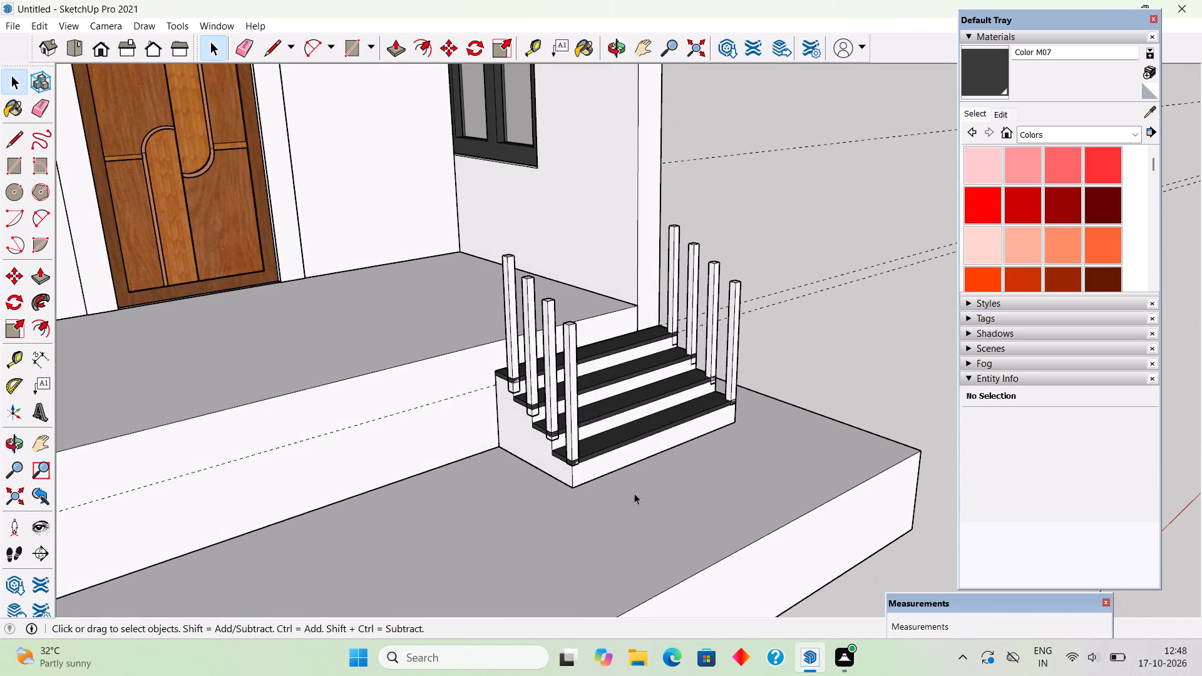
scroll(634, 493, "up", 1)
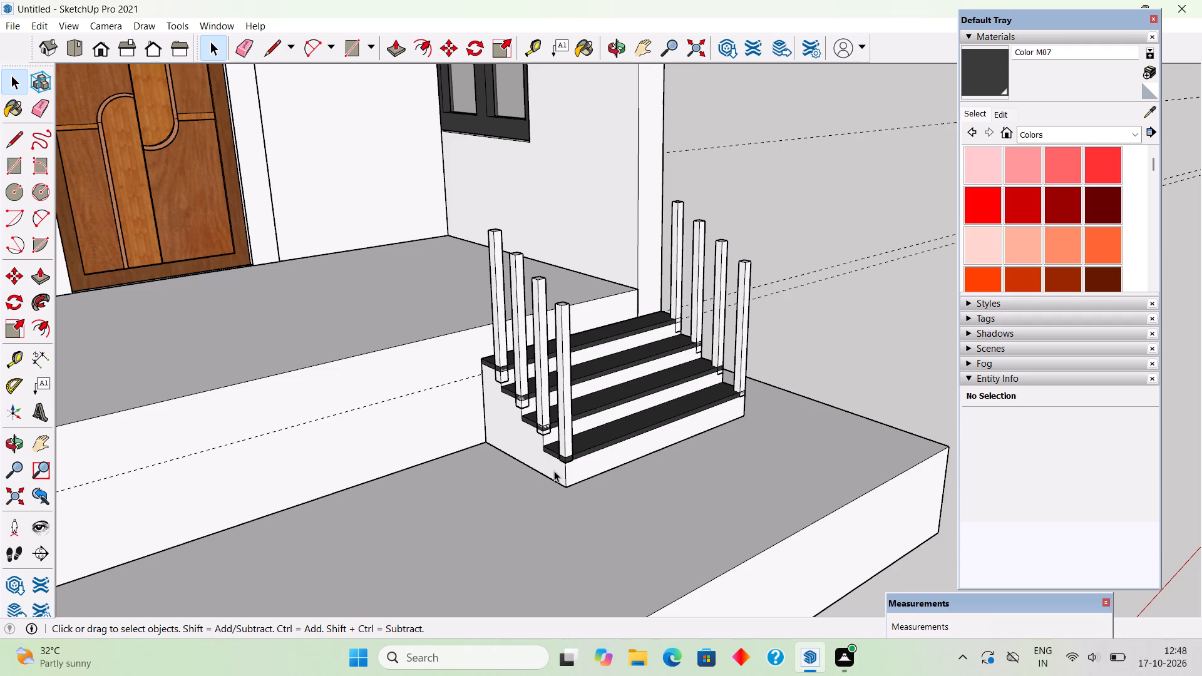
scroll(554, 461, "up", 15)
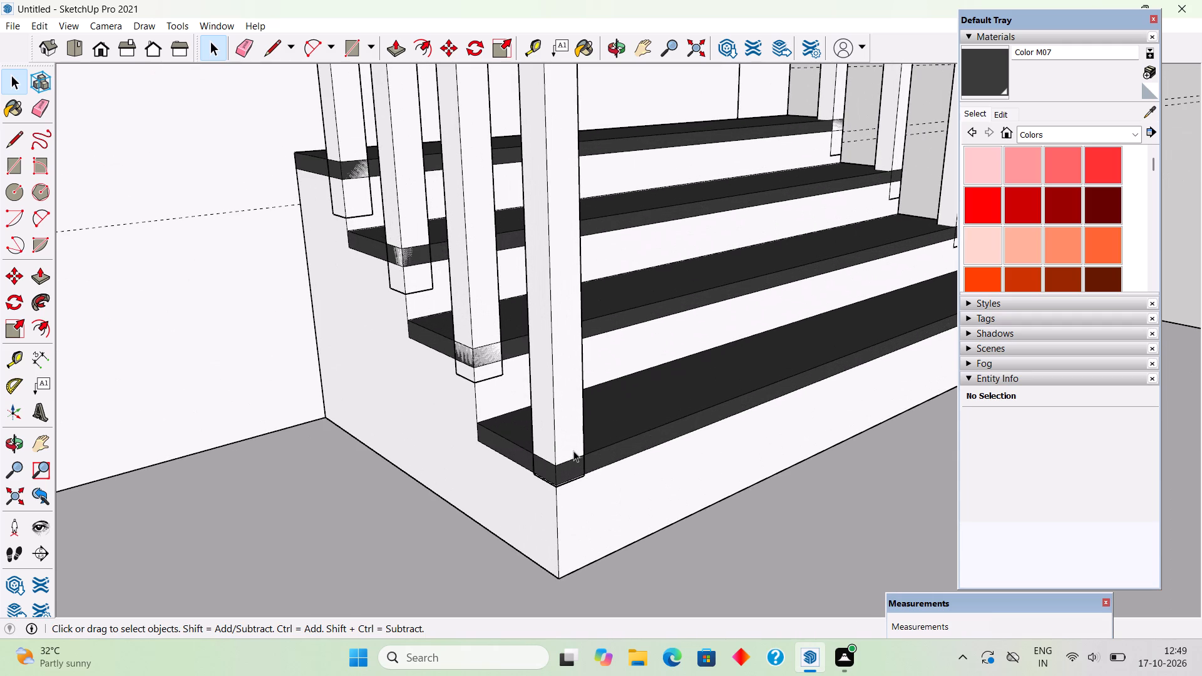
left_click(573, 451)
key("m")
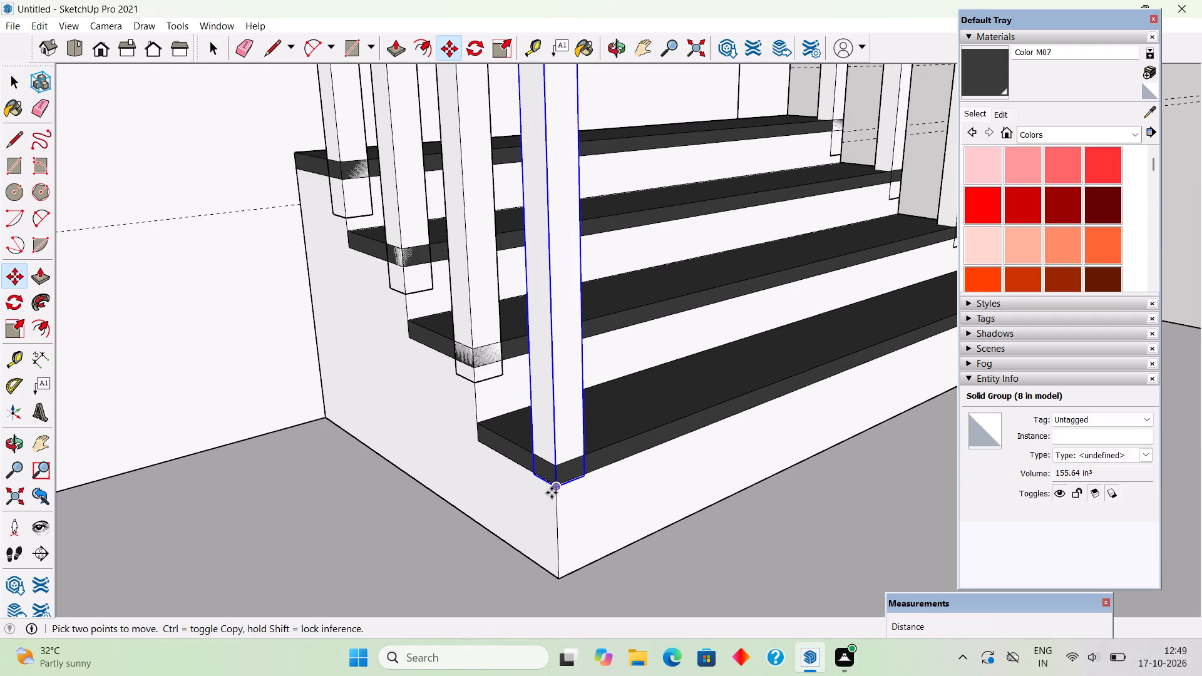
left_click(552, 493)
left_click(553, 466)
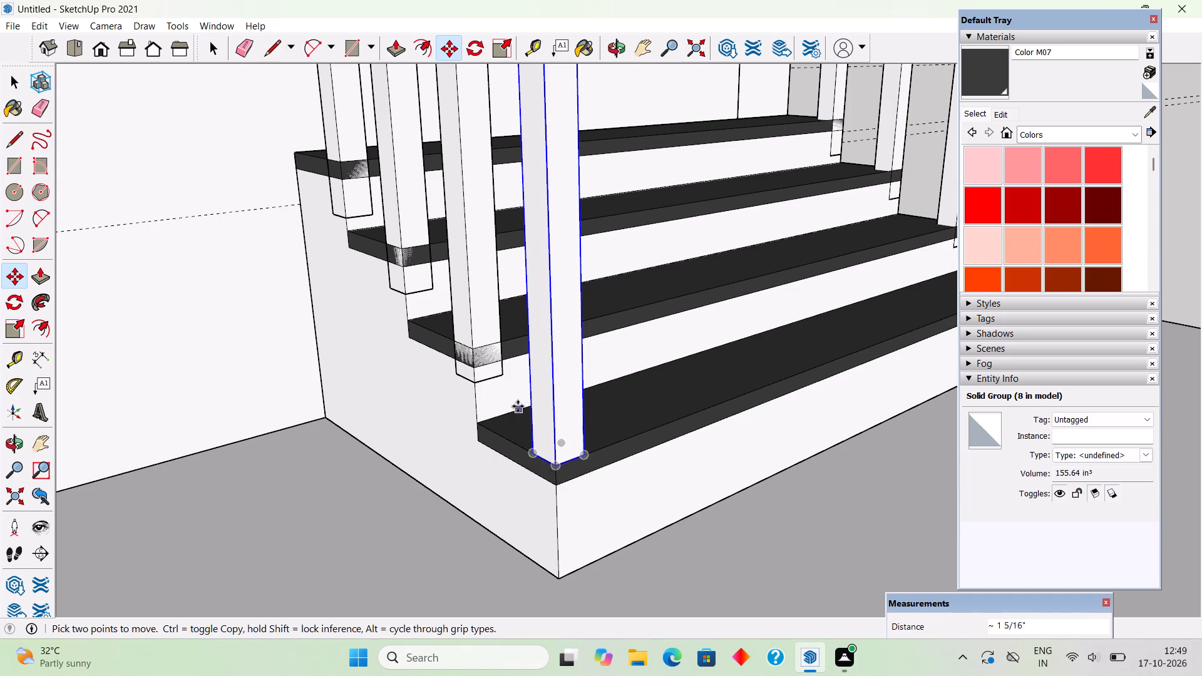
key("space")
Move the second step's post on the same stair side straight up from its bottom corner onto its tread's top surface.
left_click(478, 322)
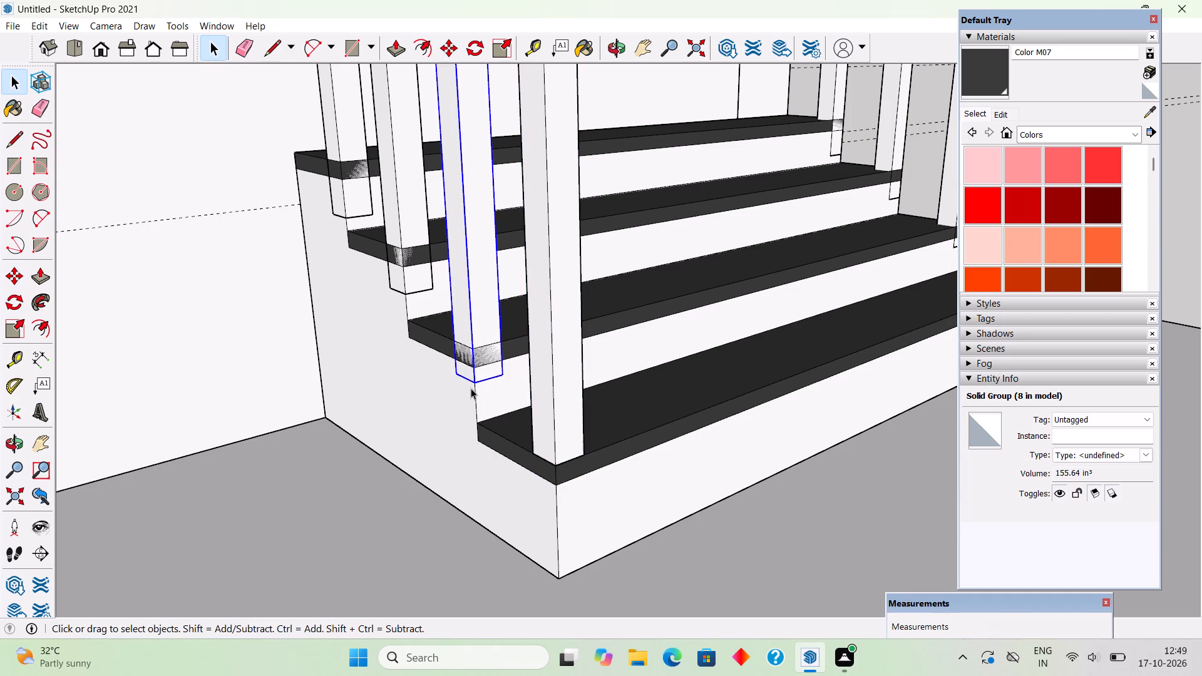
key("m")
left_click(475, 388)
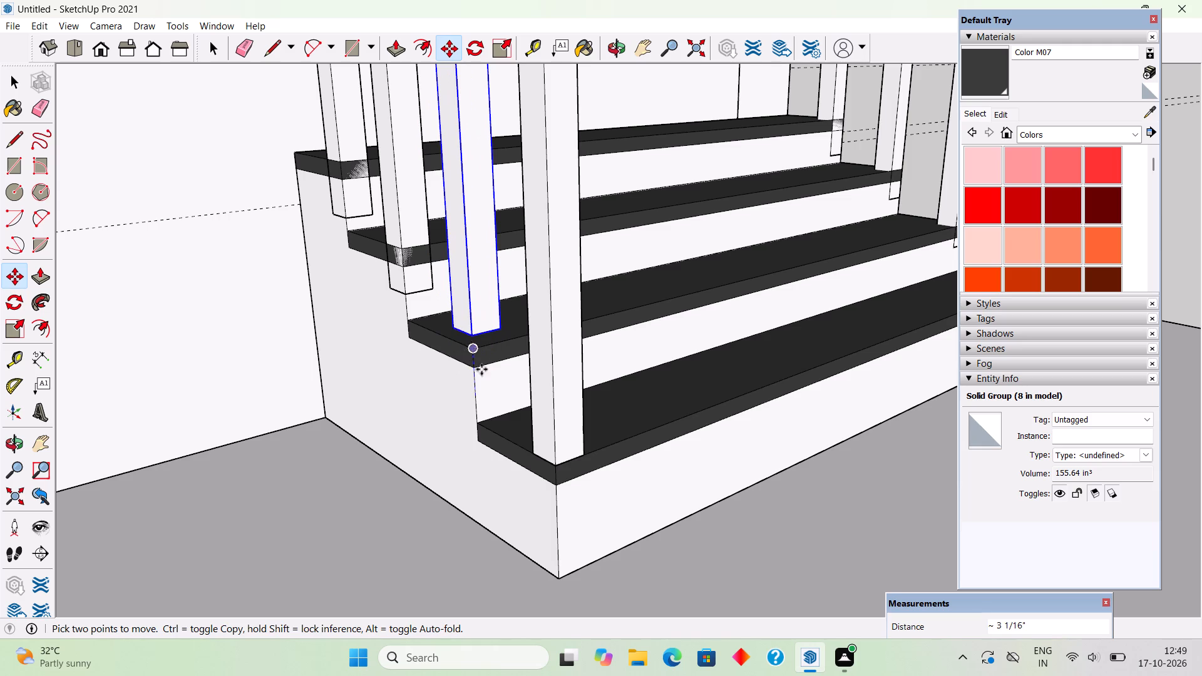
key("space")
middle_click_drag(605, 443, 808, 432)
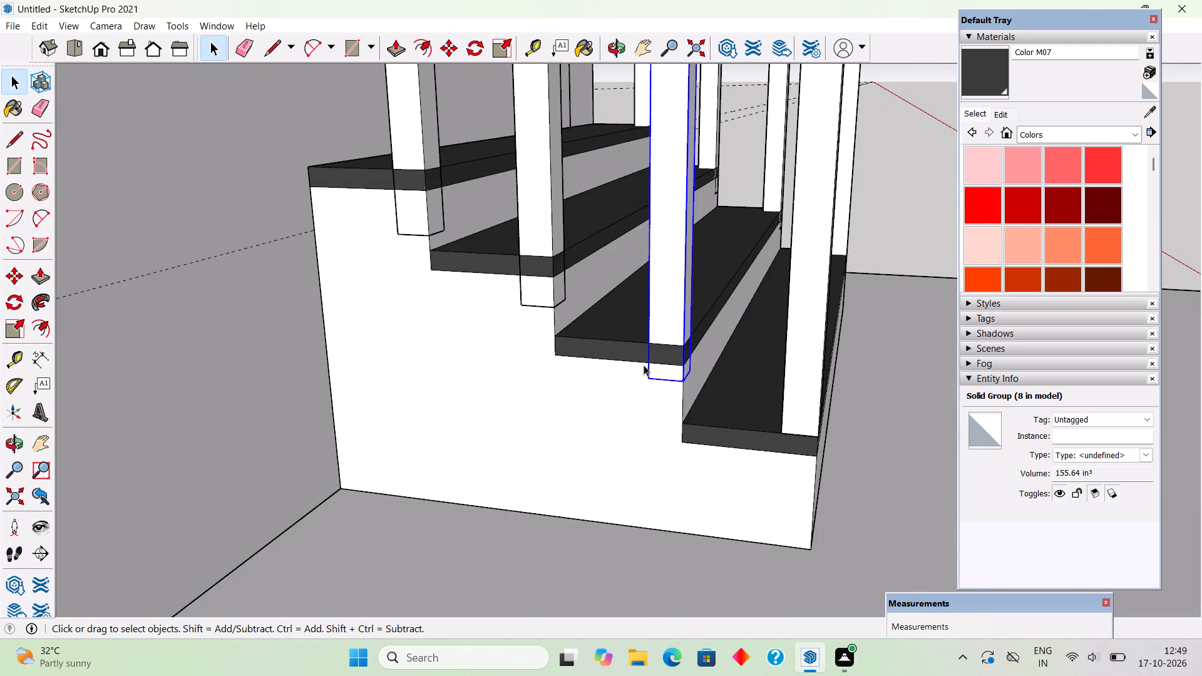
scroll(644, 365, "up", 9)
key("m")
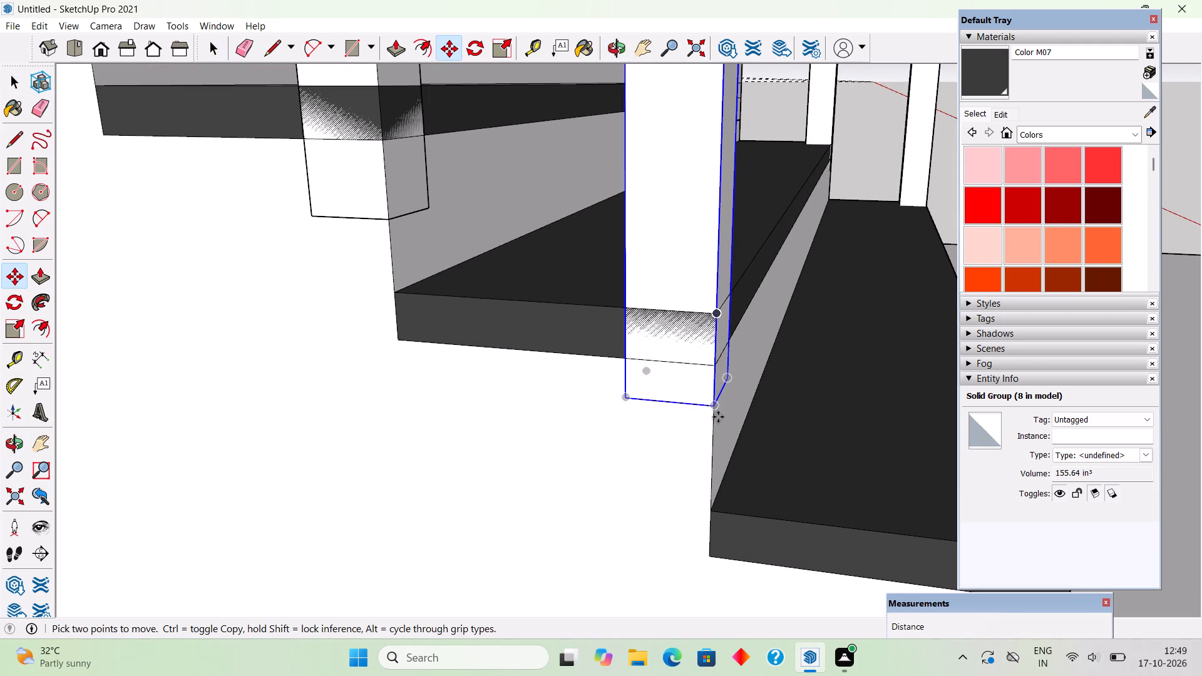
left_click(715, 403)
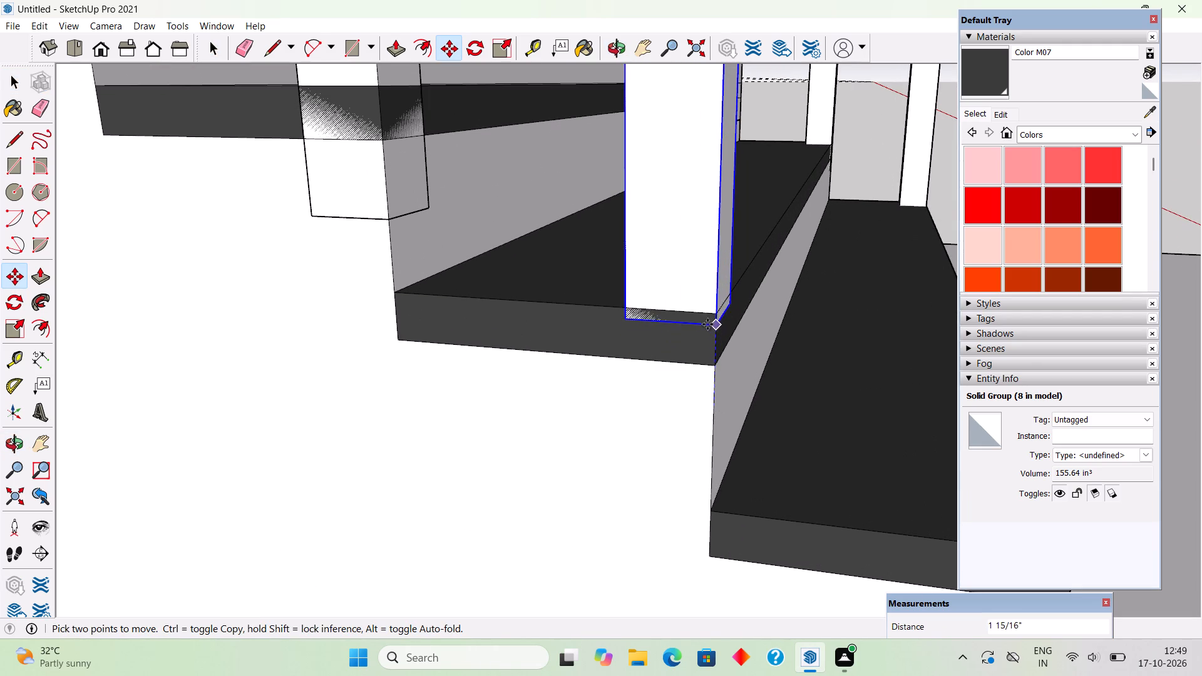
left_click(712, 312)
scroll(712, 312, "down", 4)
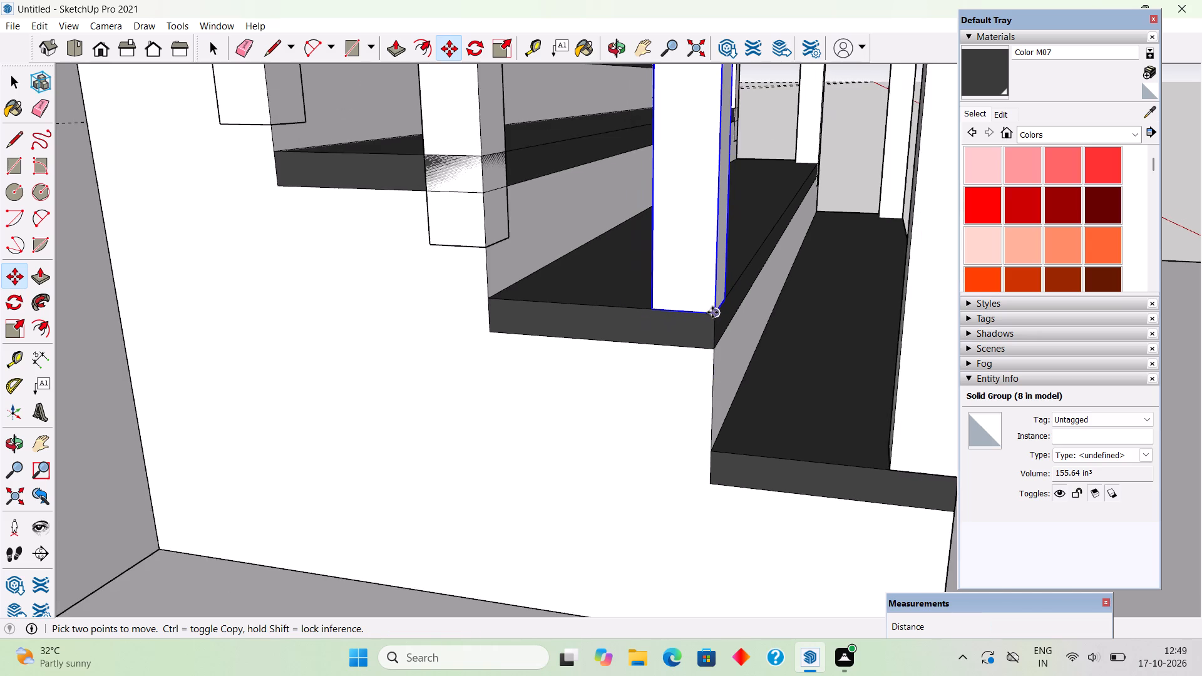
scroll(712, 312, "down", 12)
key("space")
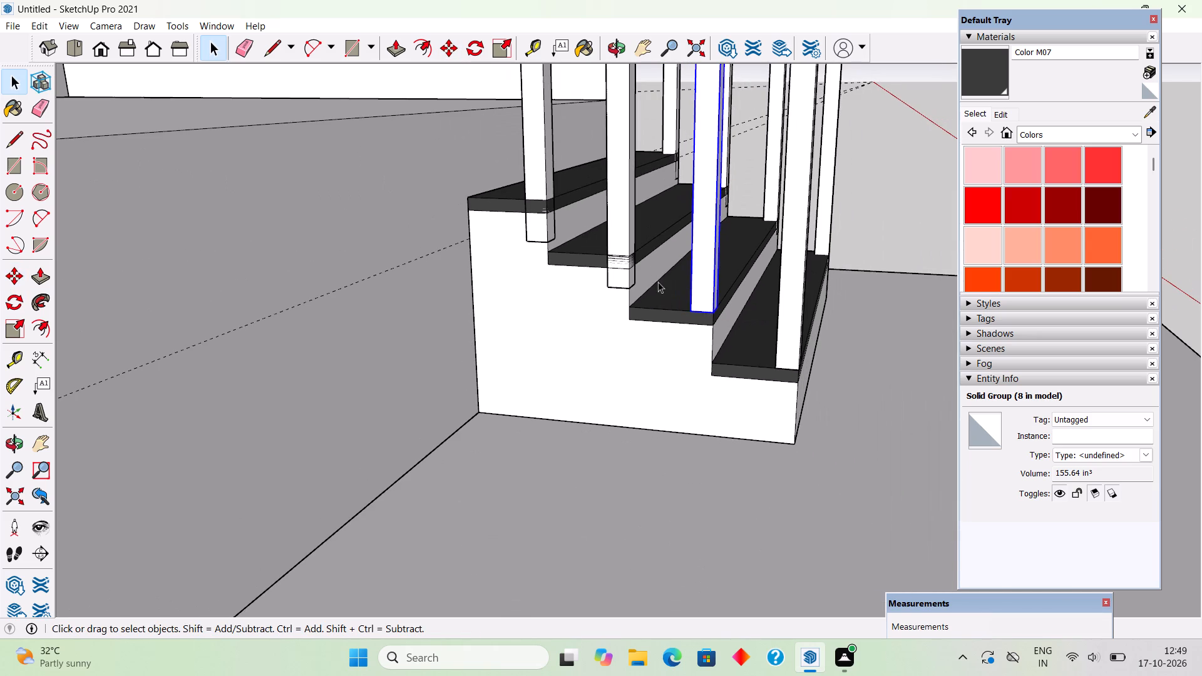
Move the third step's post on the stair side away from the side wall straight up onto its tread's top surface.
left_click(622, 234)
key("m")
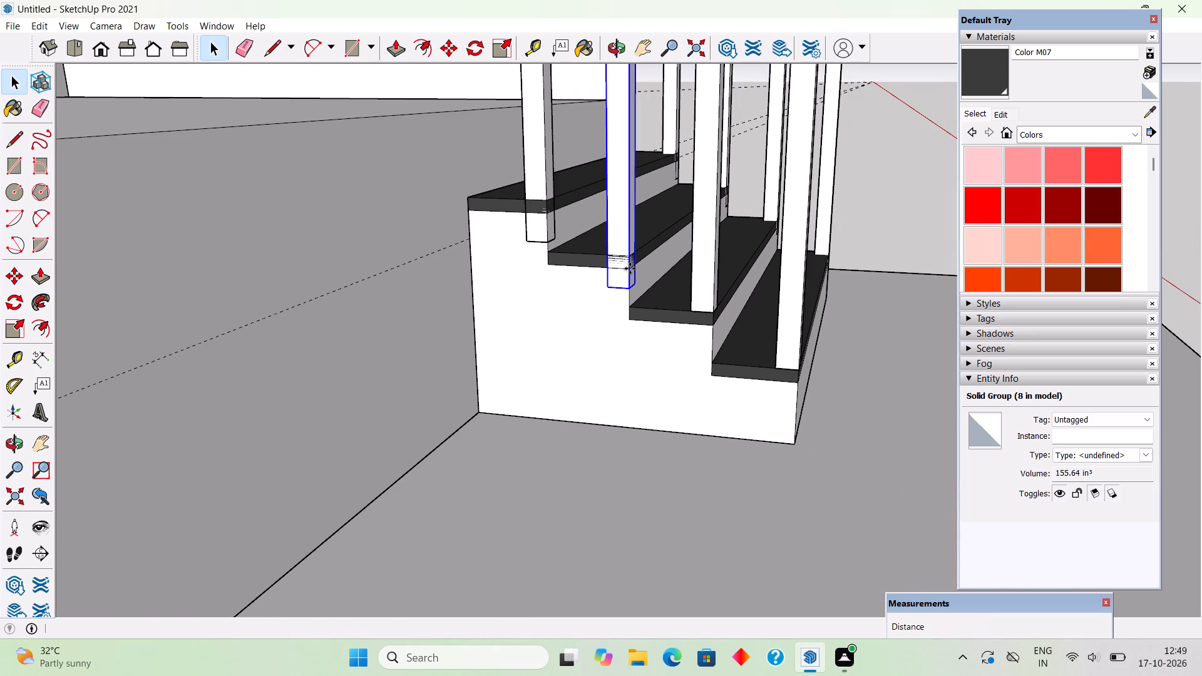
left_click(630, 293)
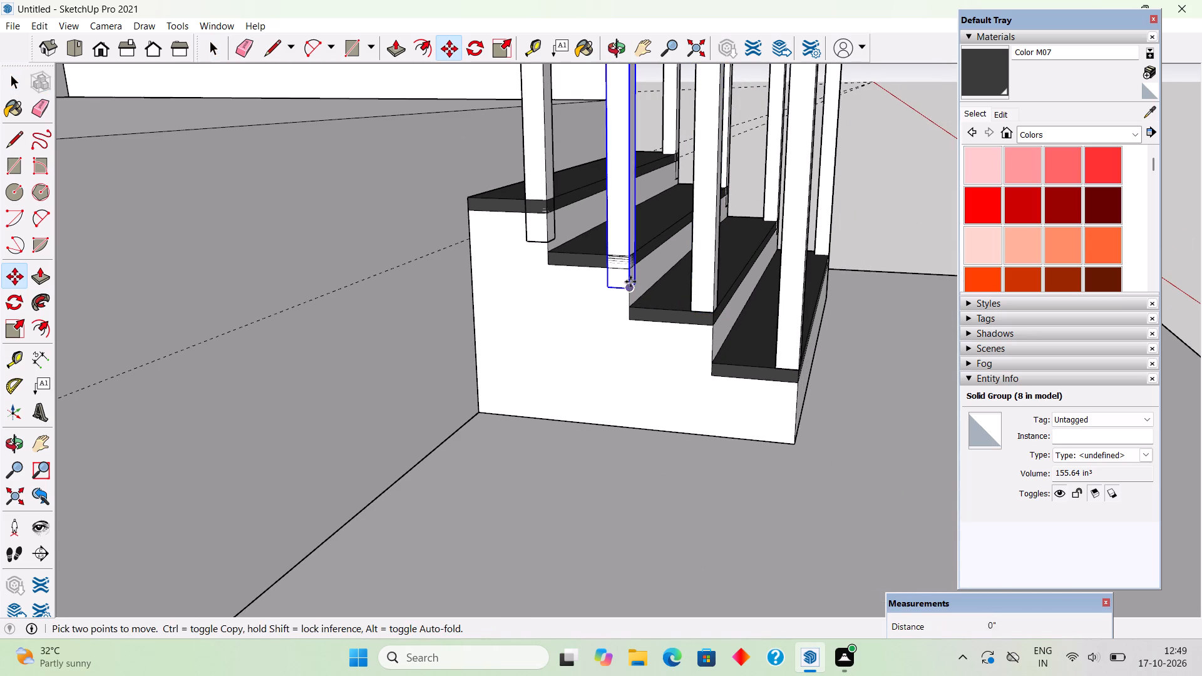
left_click(630, 255)
key("space")
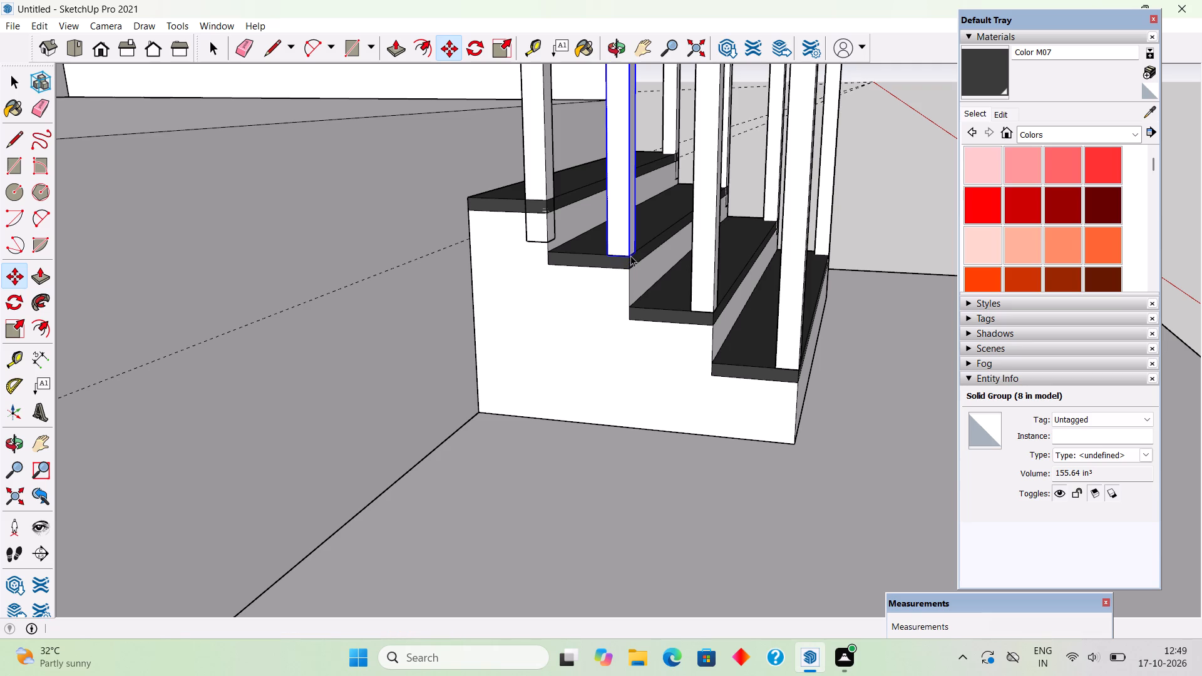
Move the top step's post on the stair side away from the side wall up from its bottom corner onto its tread's top surface.
left_click(542, 182)
scroll(546, 240, "up", 1)
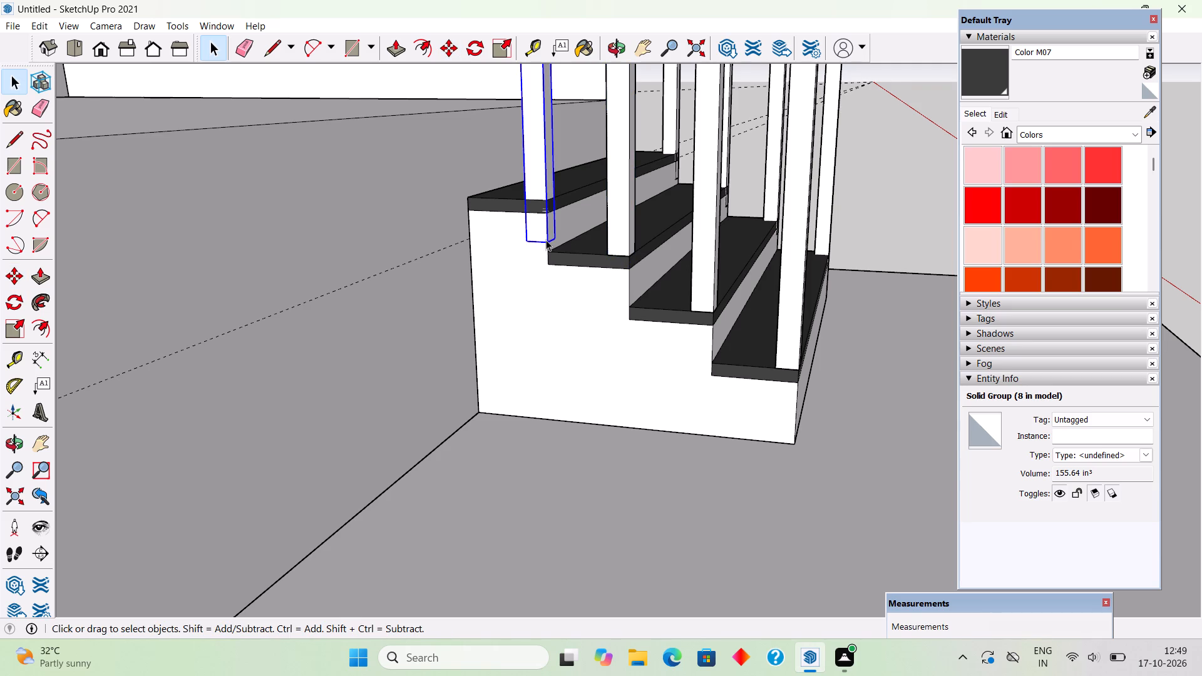
key("m")
left_click(550, 242)
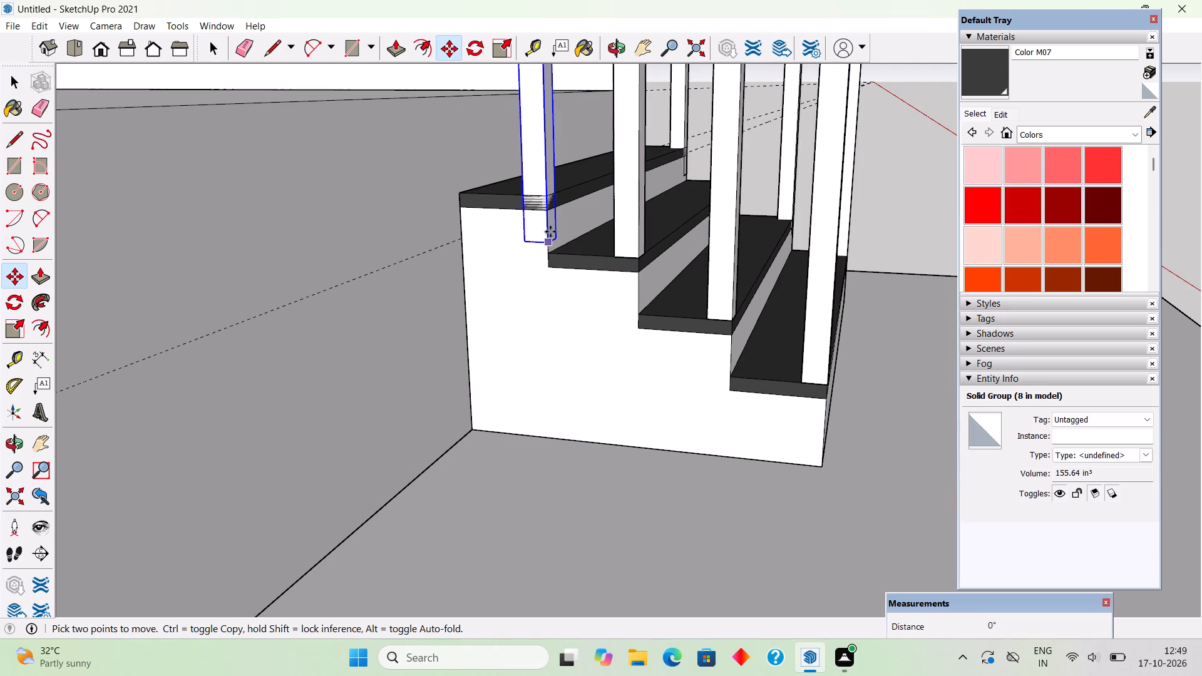
left_click(547, 194)
scroll(552, 384, "down", 7)
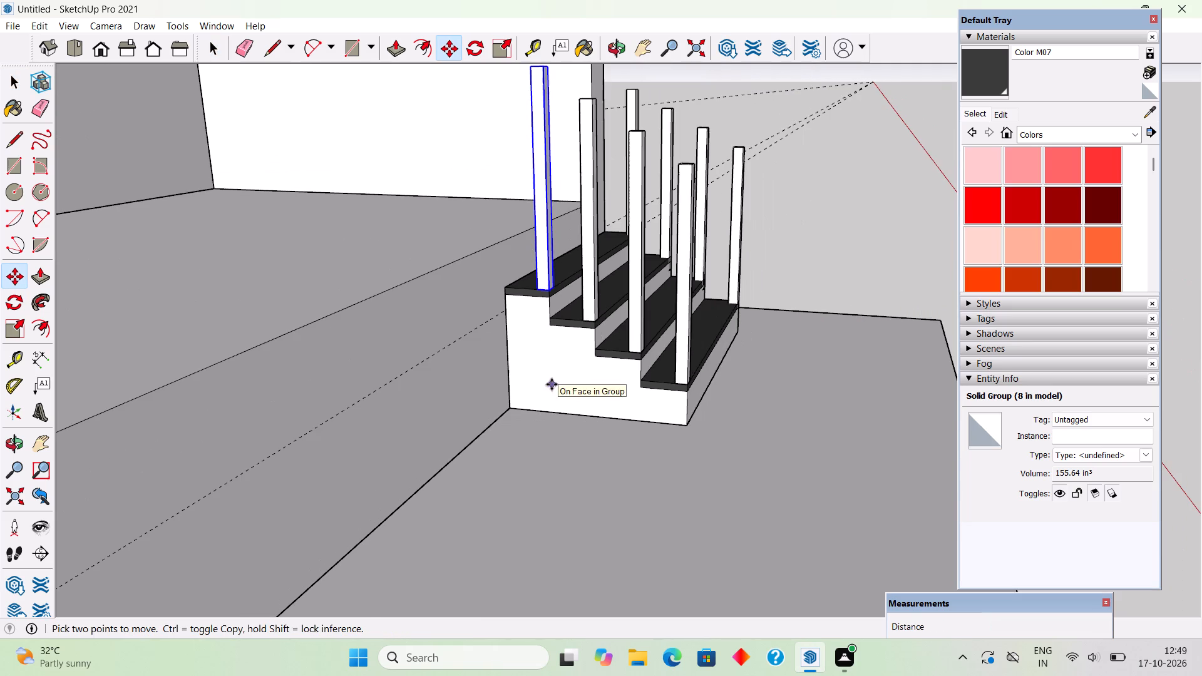
key("space")
scroll(555, 384, "down", 6)
left_click(696, 279)
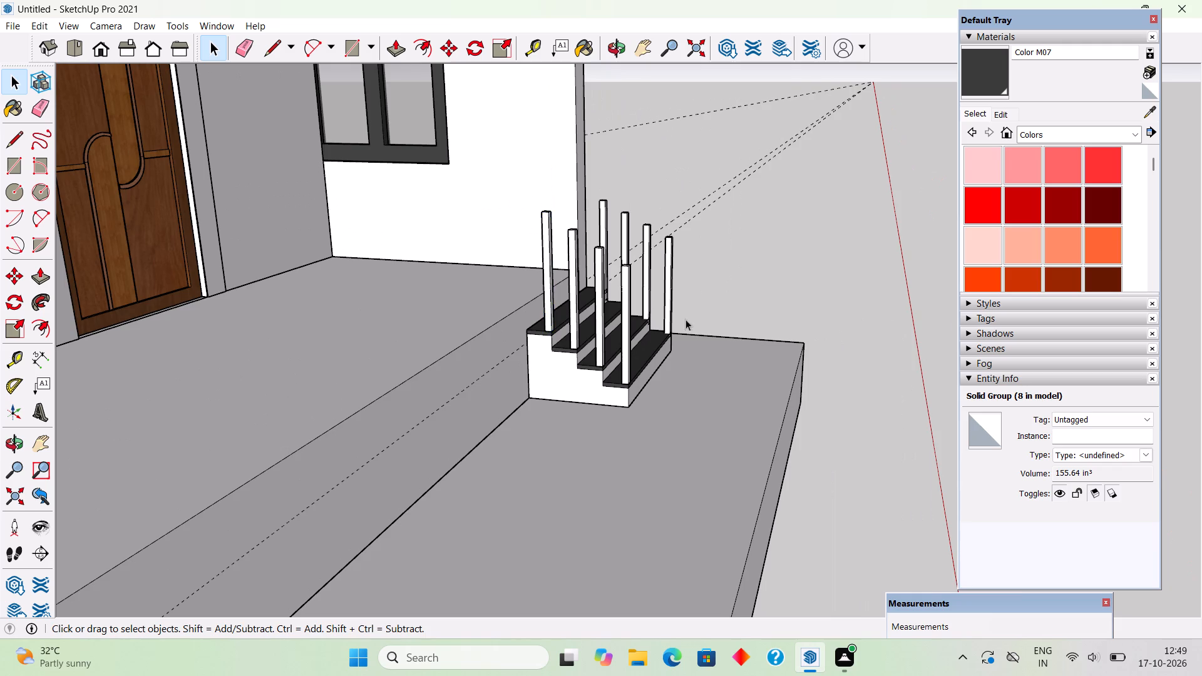
Move the lowest step's post on the stair side next to the side wall up from its bottom corner onto its tread's top surface.
middle_click_drag(588, 382, 153, 421)
scroll(152, 420, "down", 1)
middle_click_drag(443, 400, 83, 355)
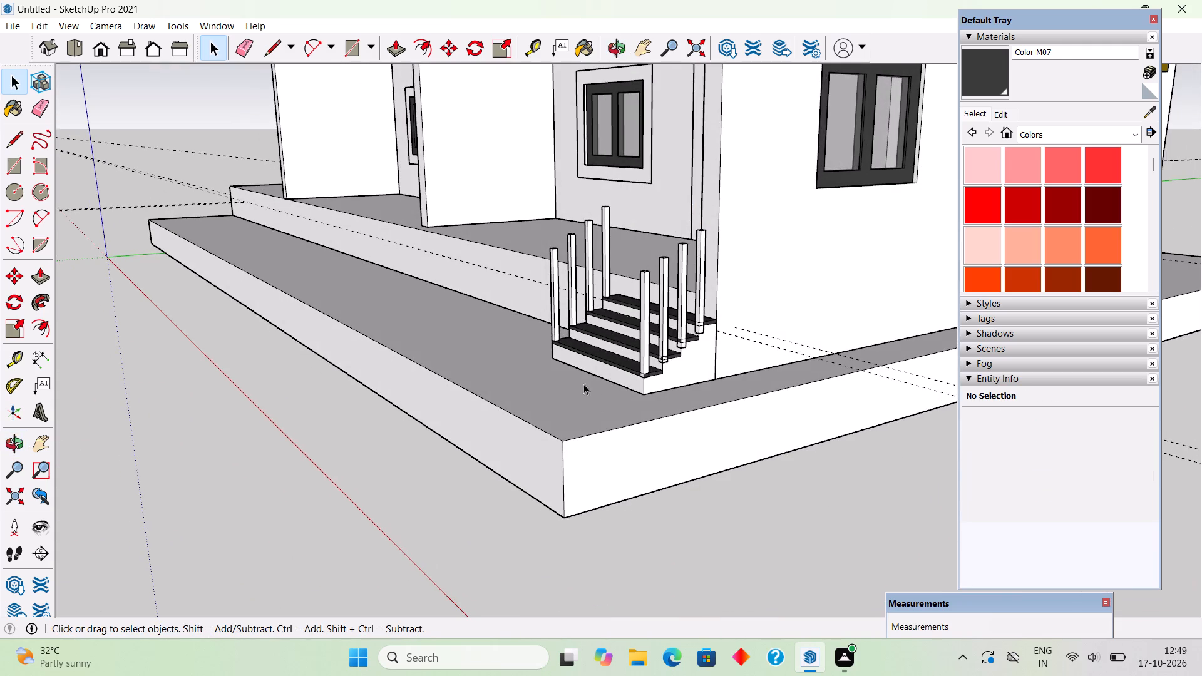
middle_click_drag(556, 376, 331, 362)
scroll(590, 351, "up", 8)
middle_click_drag(778, 440, 893, 413)
scroll(643, 361, "up", 4)
left_click(617, 355)
scroll(608, 396, "up", 4)
key("m")
left_click(585, 371)
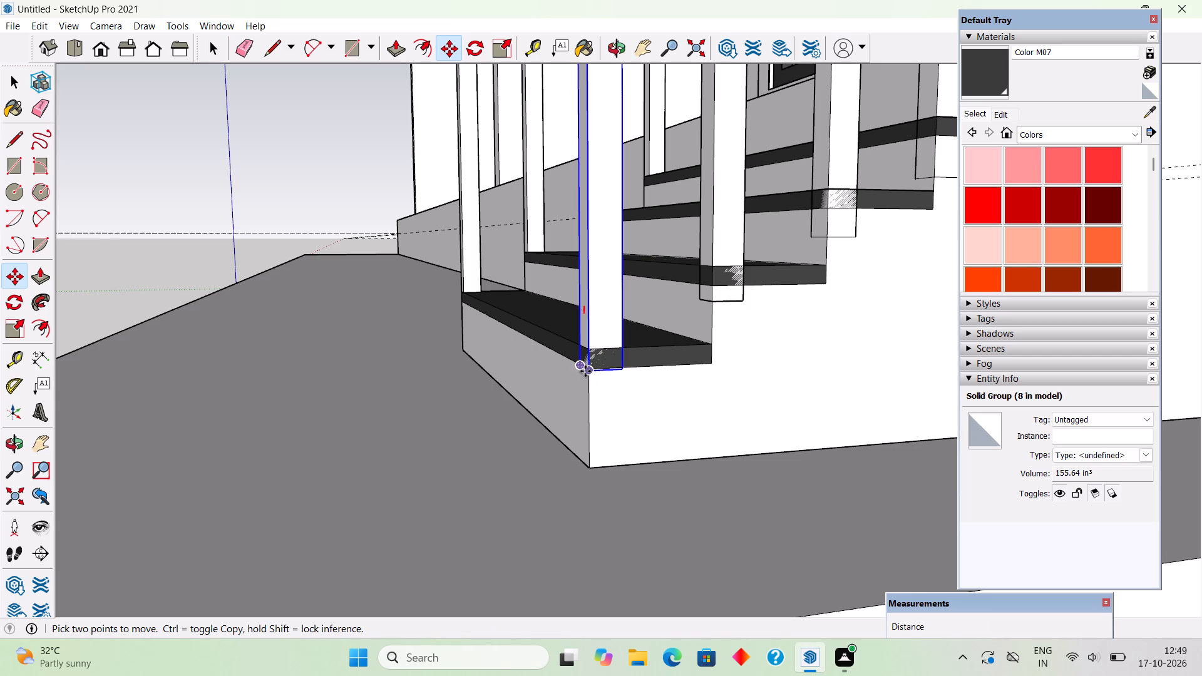
left_click(587, 351)
key("space")
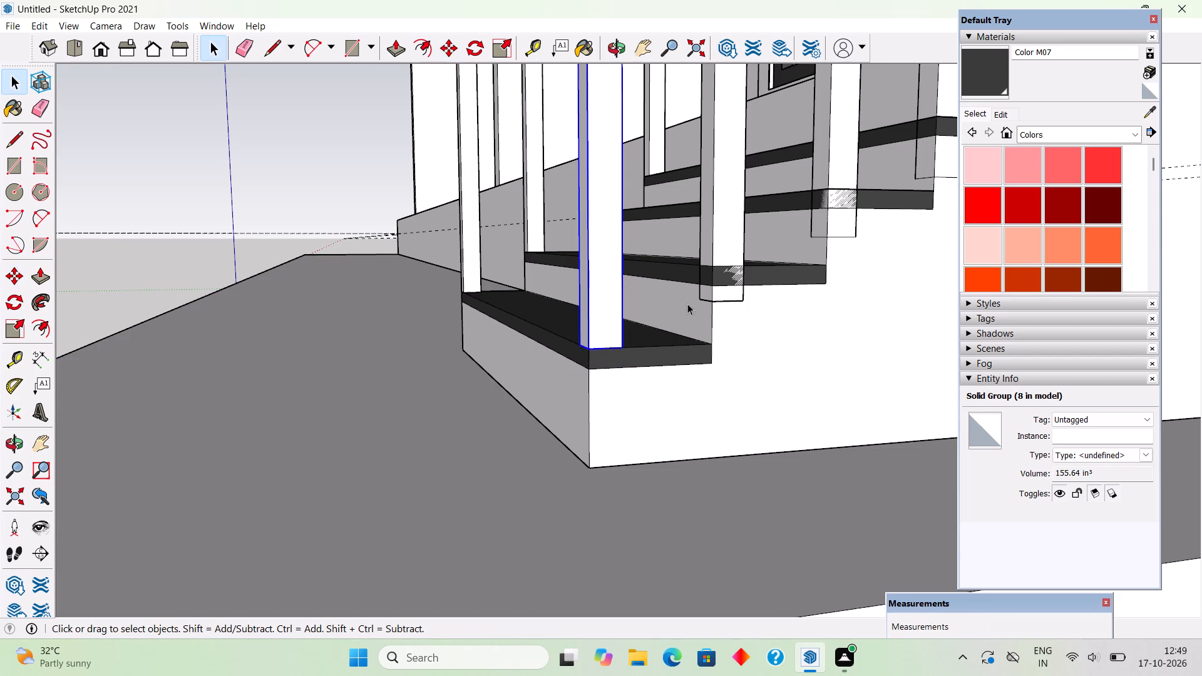
Move the second step's post on the side-wall side up about 2 5/8" onto its tread's top surface.
left_click(716, 243)
key("m")
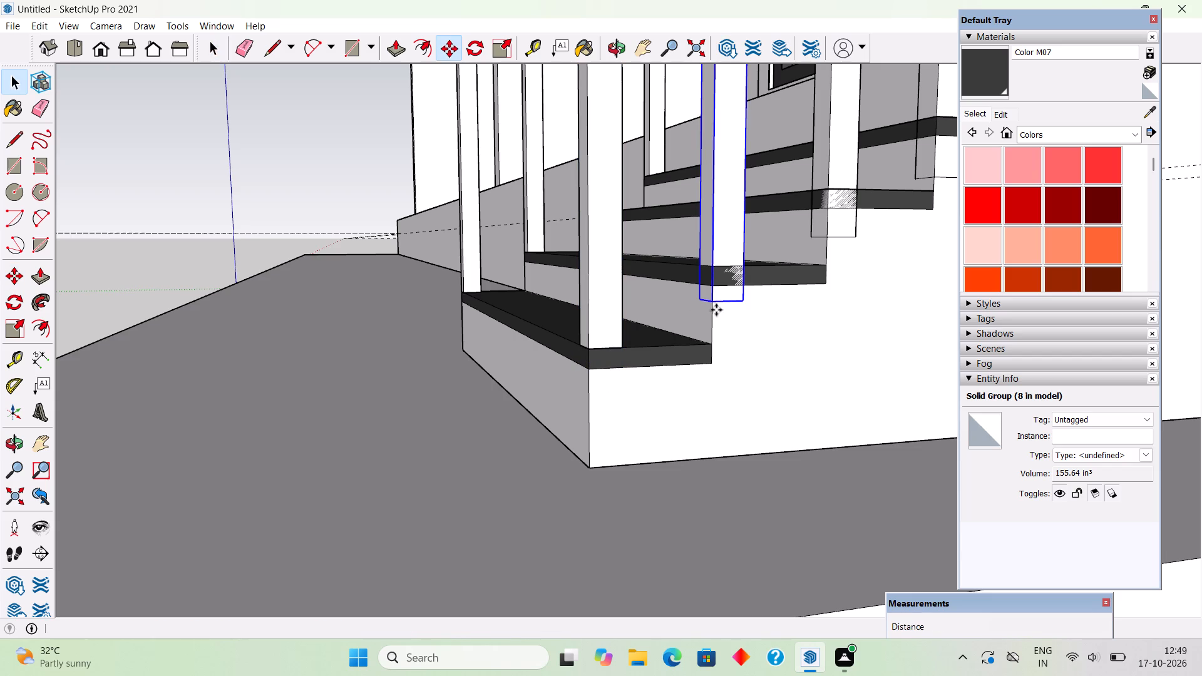
left_click(716, 300)
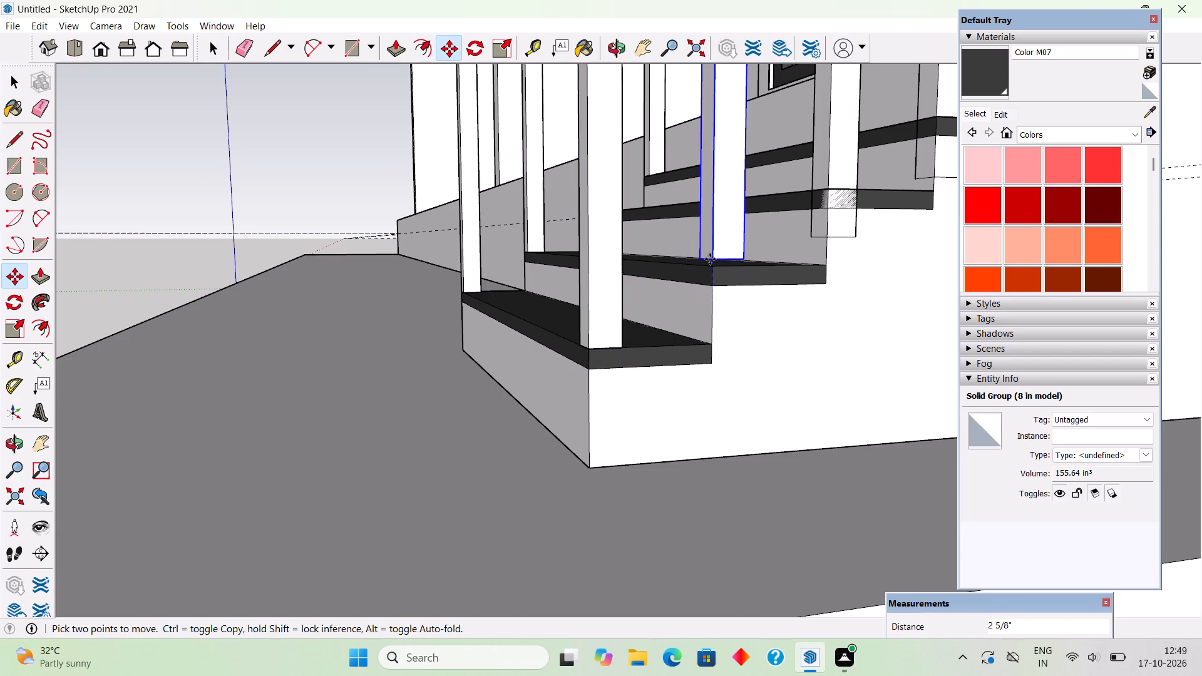
left_click(711, 266)
key("space")
Move the third step's post on the side-wall side up about 3 1/16" onto its tread's top surface.
scroll(711, 267, "down", 3)
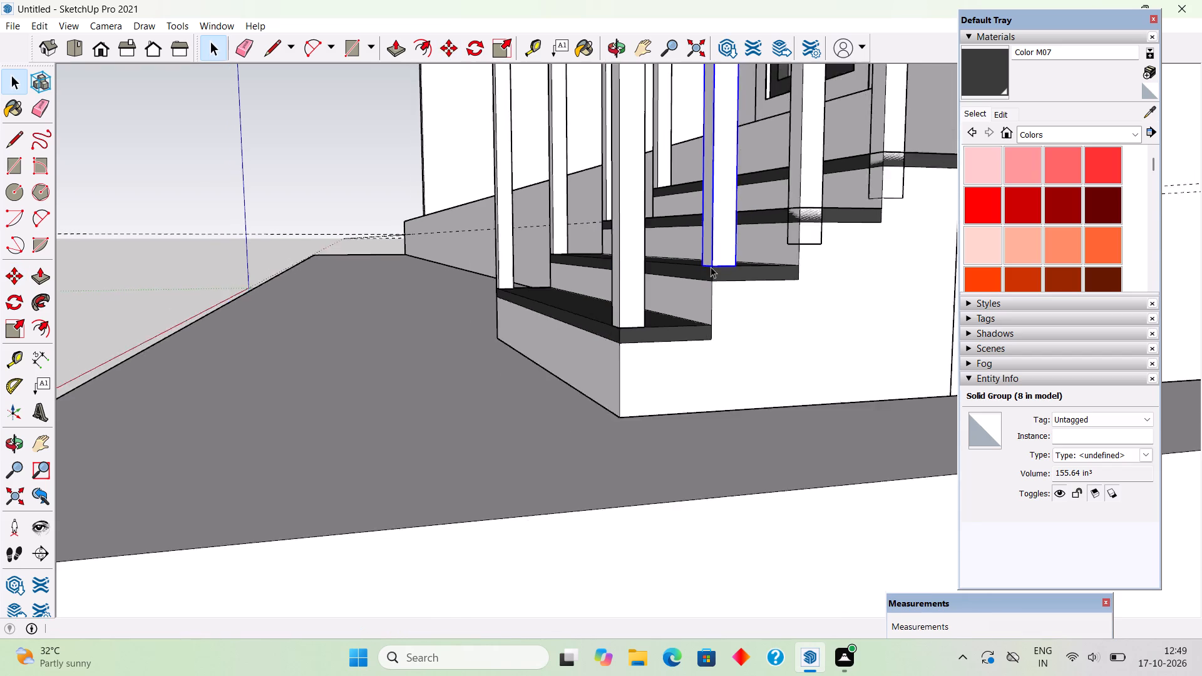
scroll(711, 267, "down", 20)
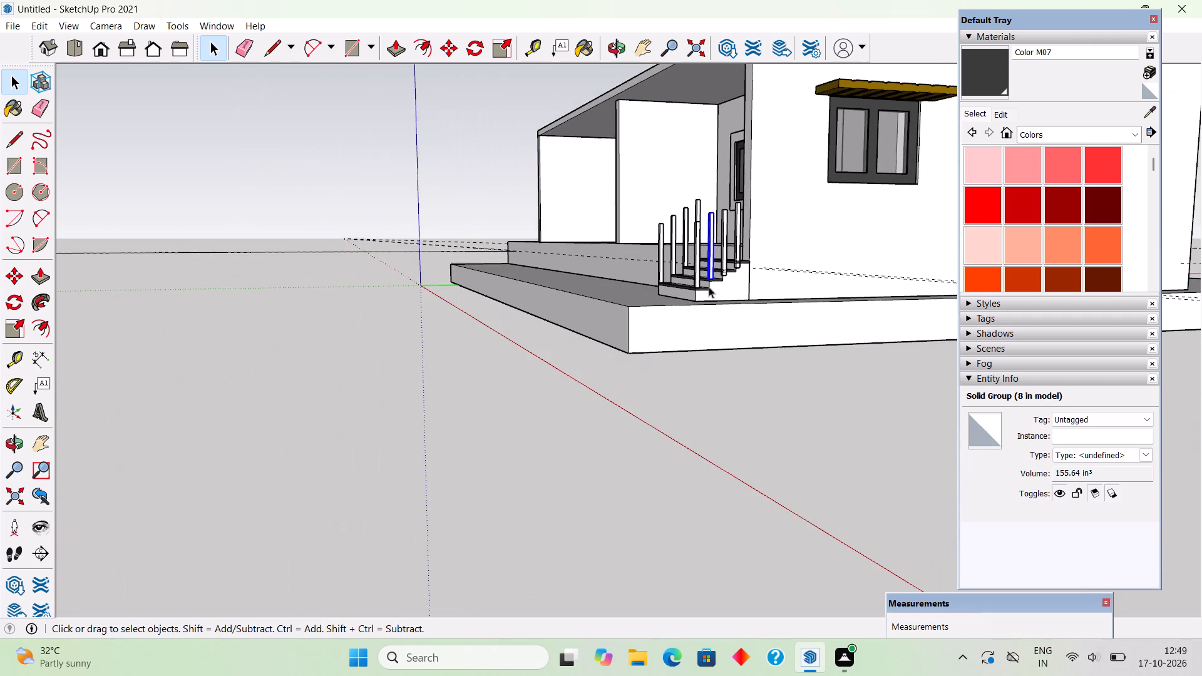
scroll(753, 189, "up", 10)
scroll(737, 217, "down", 1)
scroll(719, 248, "up", 3)
scroll(686, 422, "up", 4)
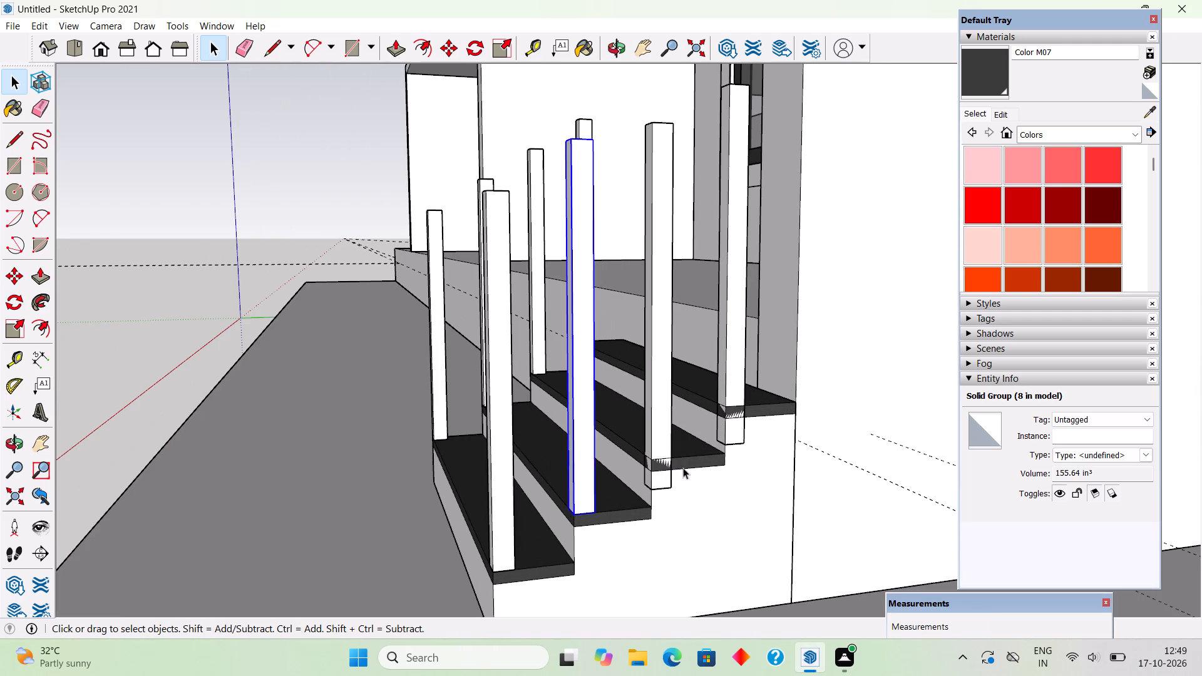
left_click(660, 436)
key("m")
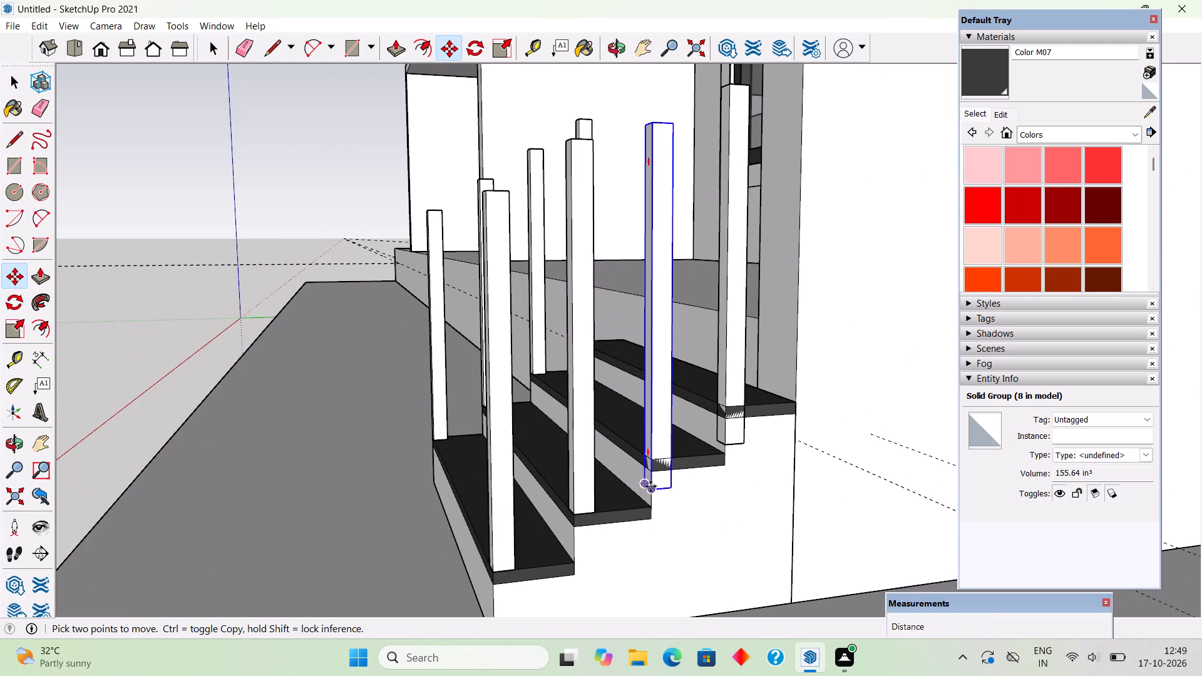
left_click(654, 487)
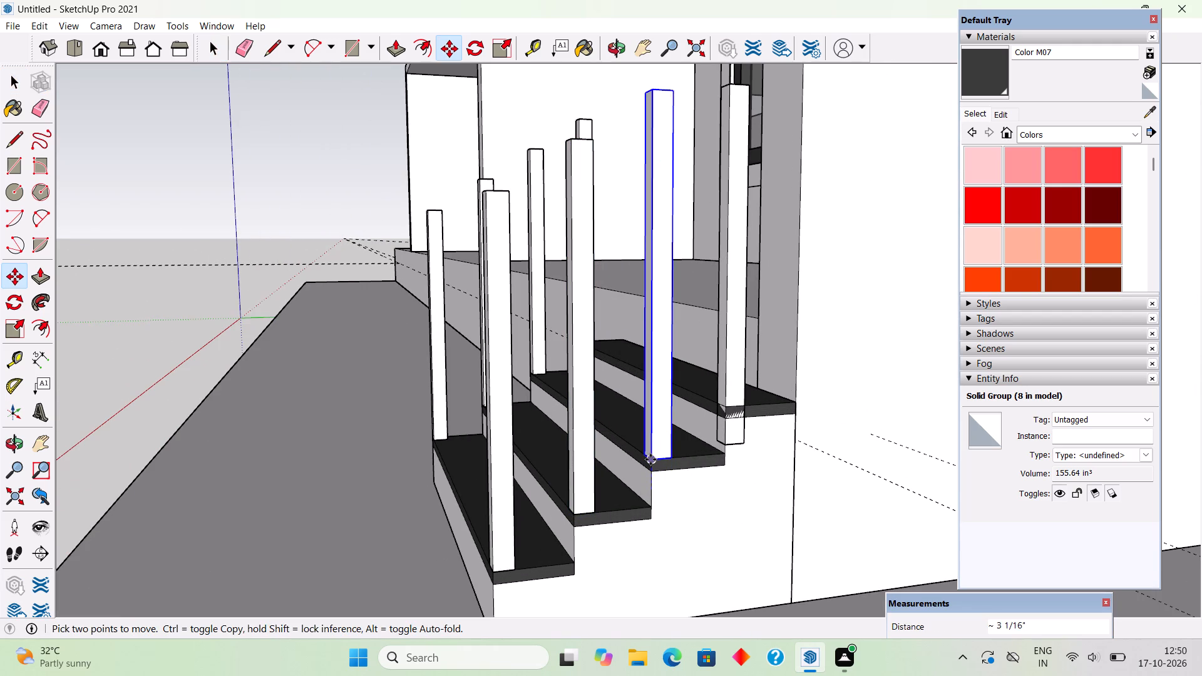
left_click(650, 459)
key("space")
Move the top step's post on the side-wall side up about 3 15/16" onto its tread's top surface.
left_click(729, 388)
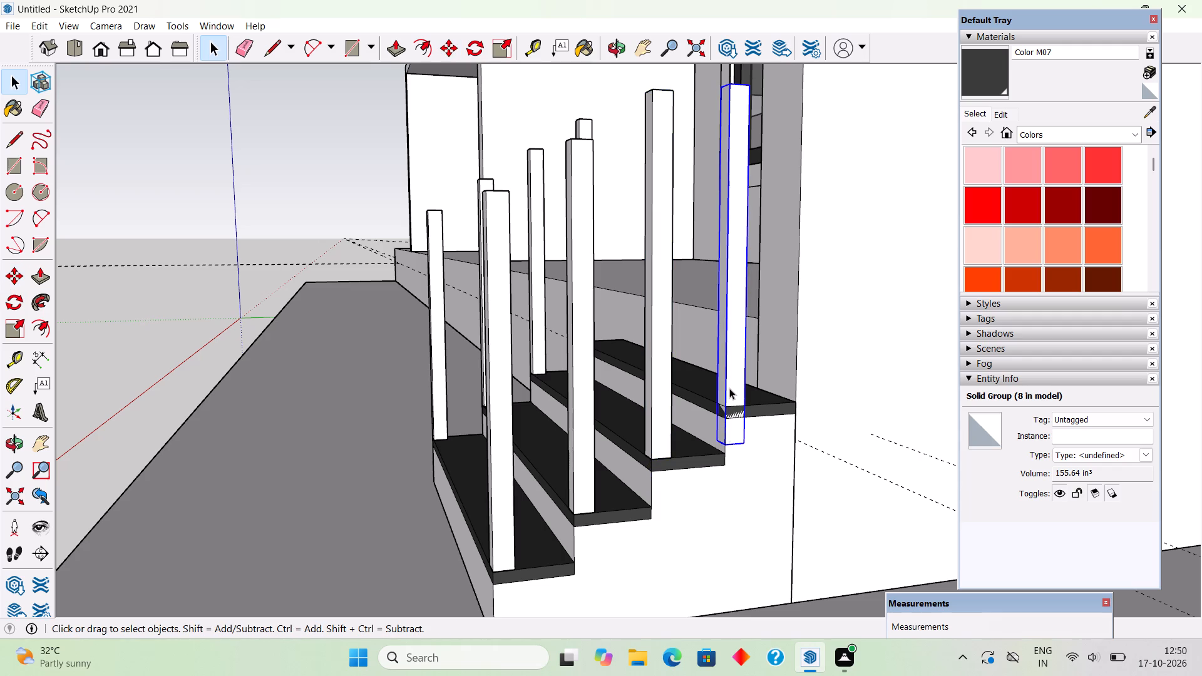
key("m")
left_click(726, 445)
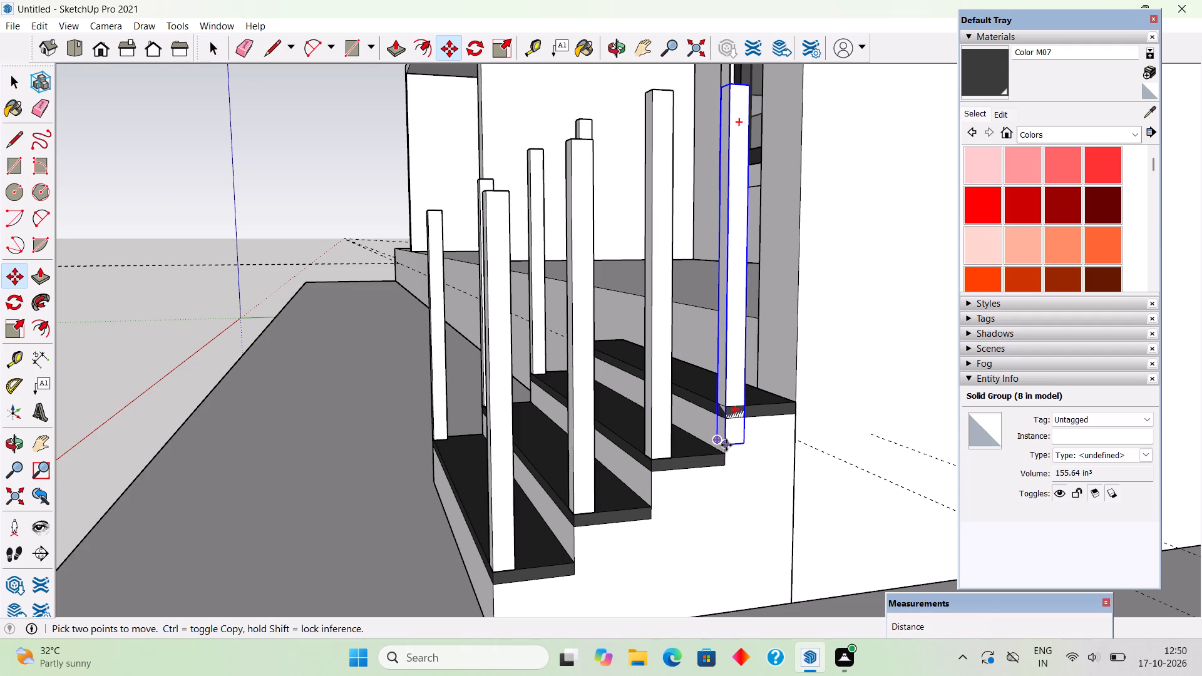
left_click(728, 406)
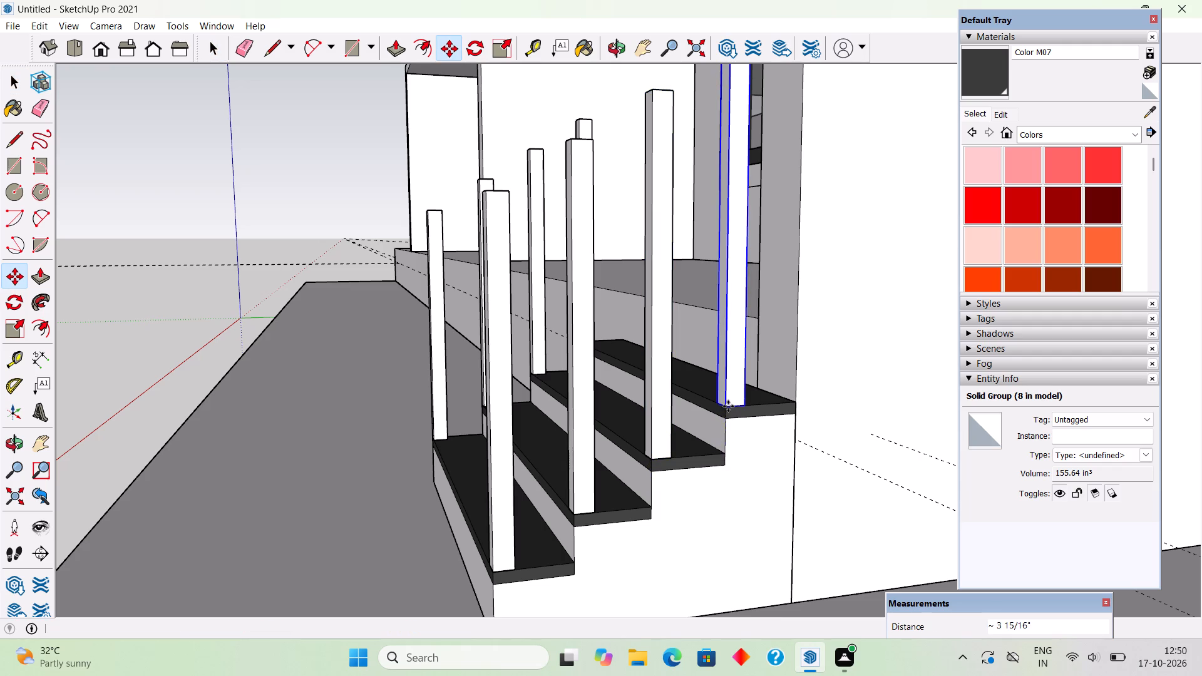
key("space")
scroll(728, 406, "down", 14)
left_click(790, 553)
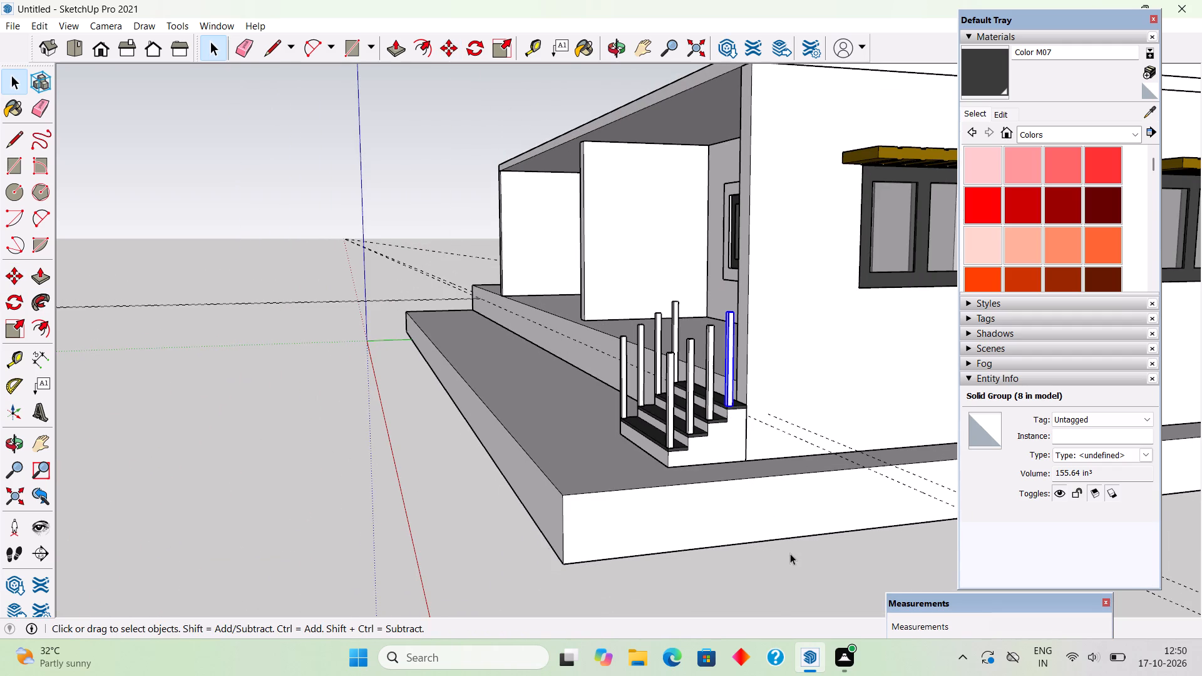
Select the stair together with all eight railing posts and make them one group.
scroll(516, 422, "down", 1)
middle_click_drag(512, 428, 910, 417)
middle_click_drag(786, 457, 935, 459)
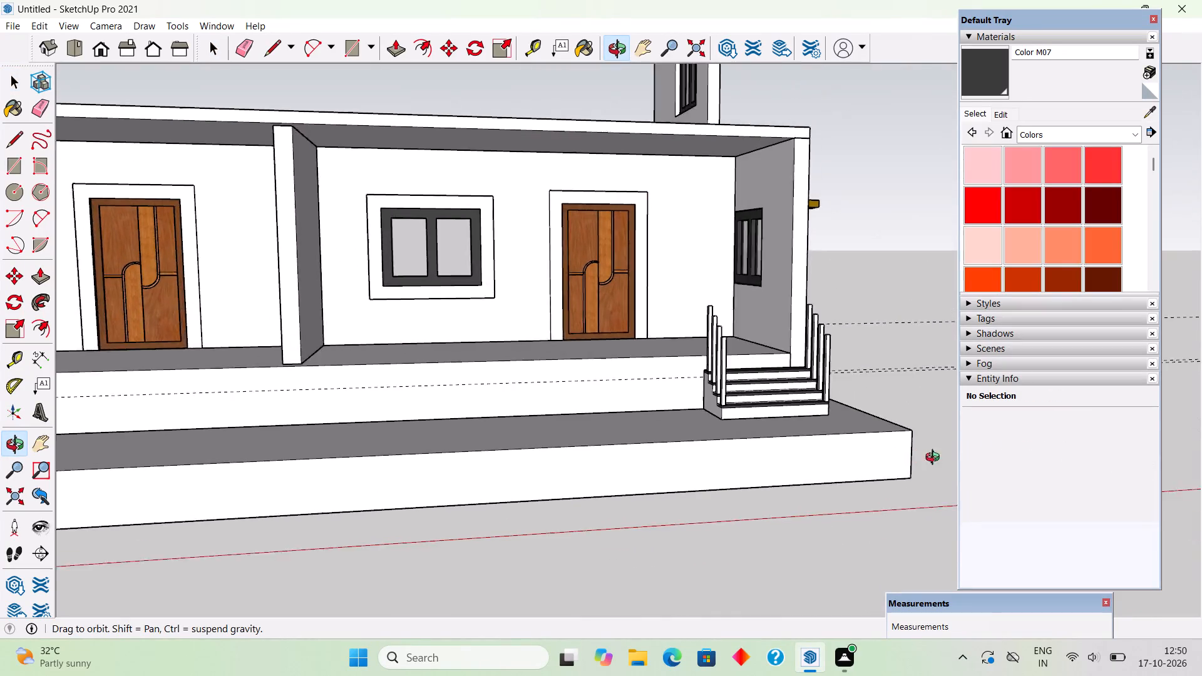
middle_click_drag(935, 459, 965, 441)
scroll(865, 343, "up", 4)
scroll(821, 367, "up", 3)
middle_click_drag(752, 404, 615, 437)
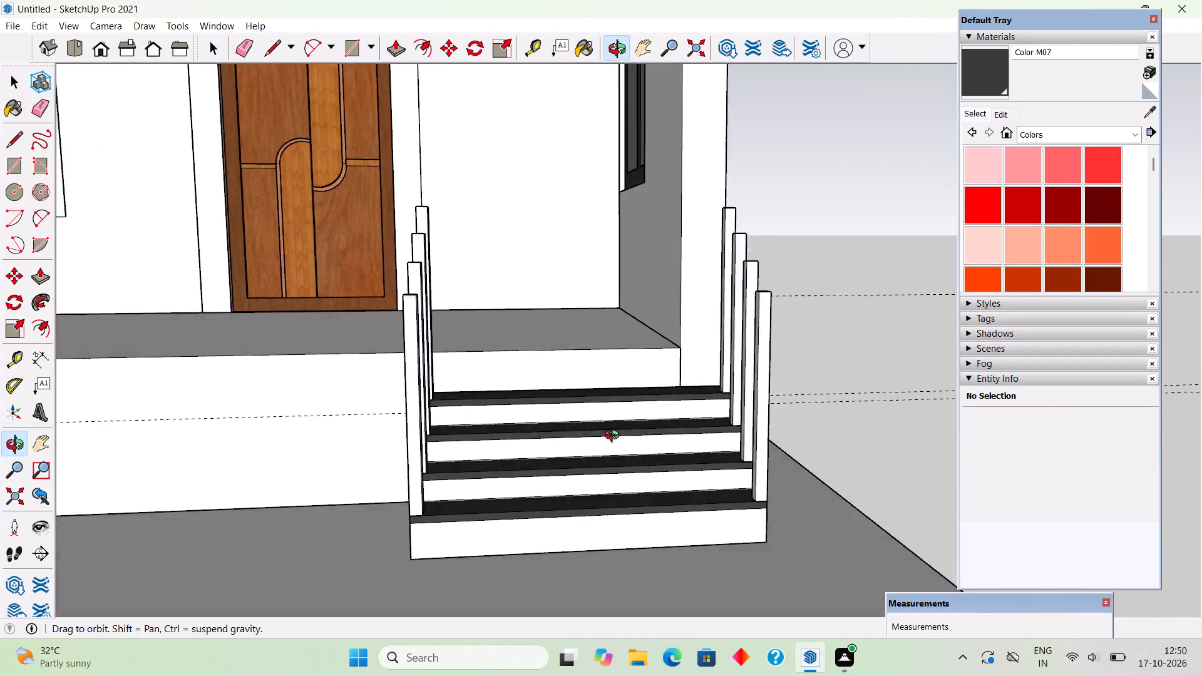
middle_click_drag(615, 437, 592, 440)
left_click(576, 451)
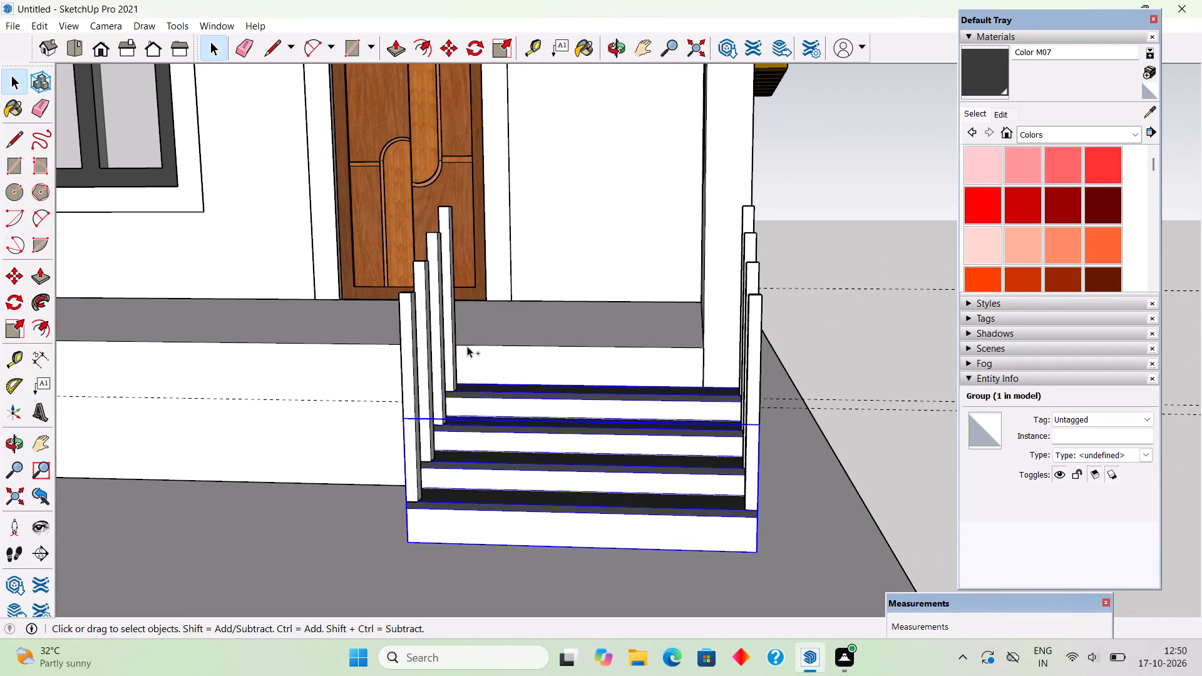
left_click(451, 371, "ctrl")
left_click(443, 381, "ctrl")
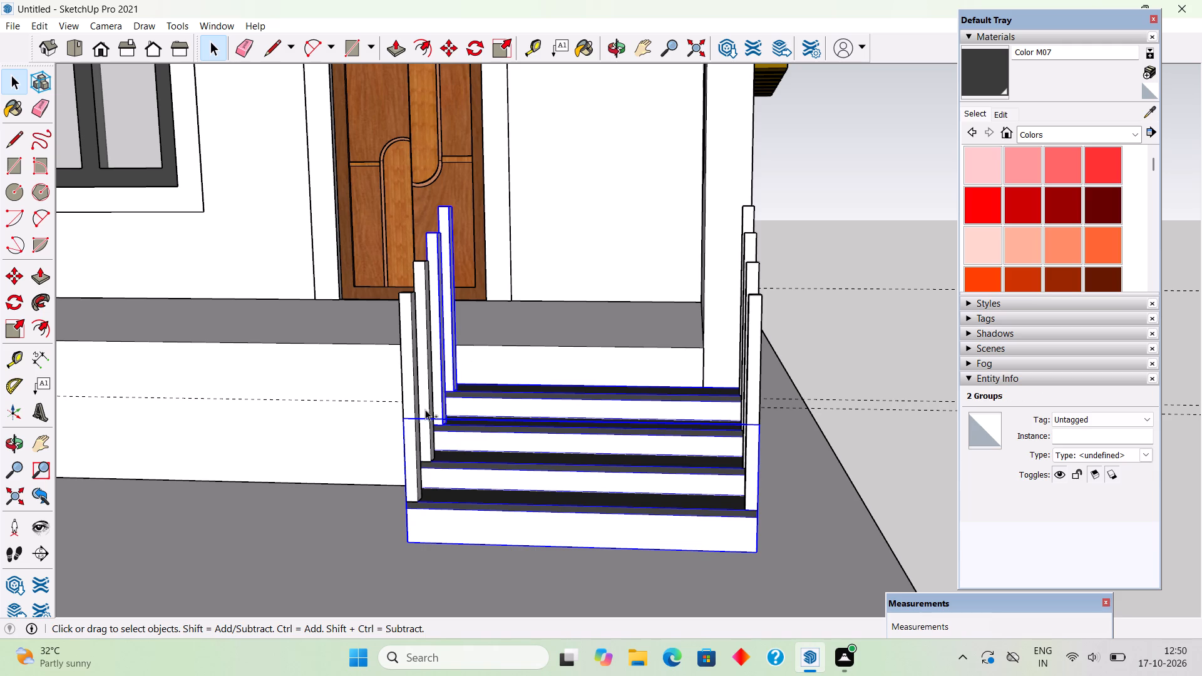
left_click(425, 409, "ctrl")
left_click(404, 432, "ctrl")
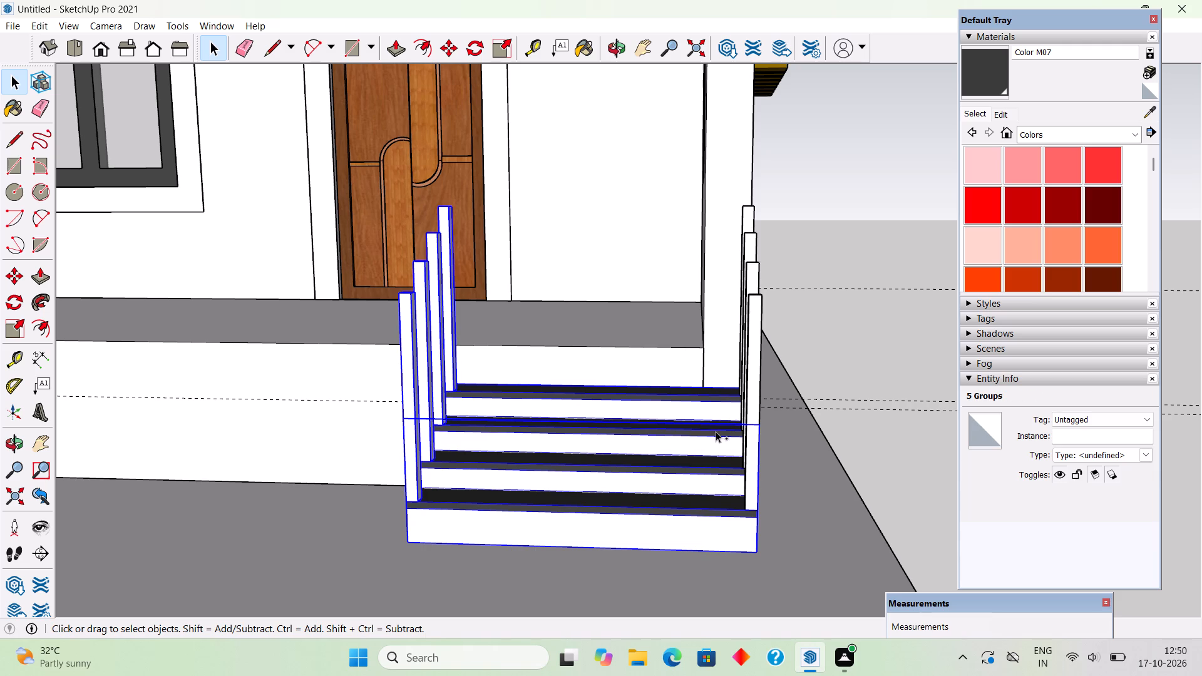
left_click(747, 387, "ctrl")
middle_click_drag(751, 376, 783, 498, "ctrl")
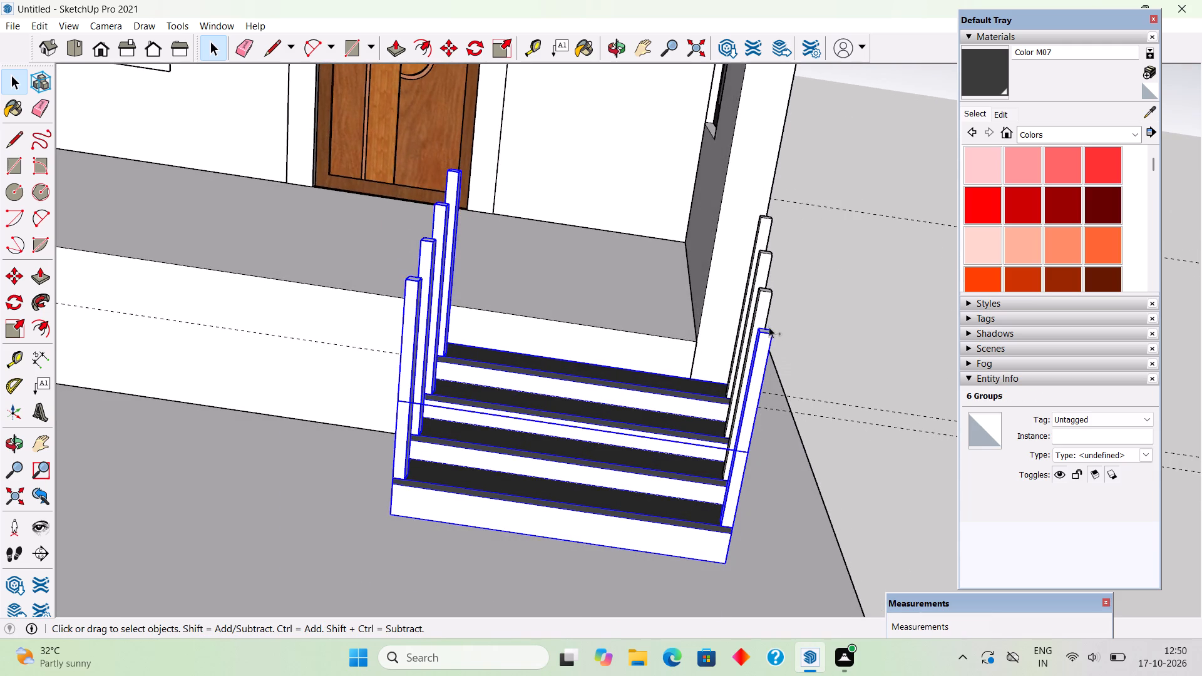
scroll(769, 325, "up", 2, "ctrl")
left_click(765, 303, "ctrl")
left_click(761, 245, "ctrl")
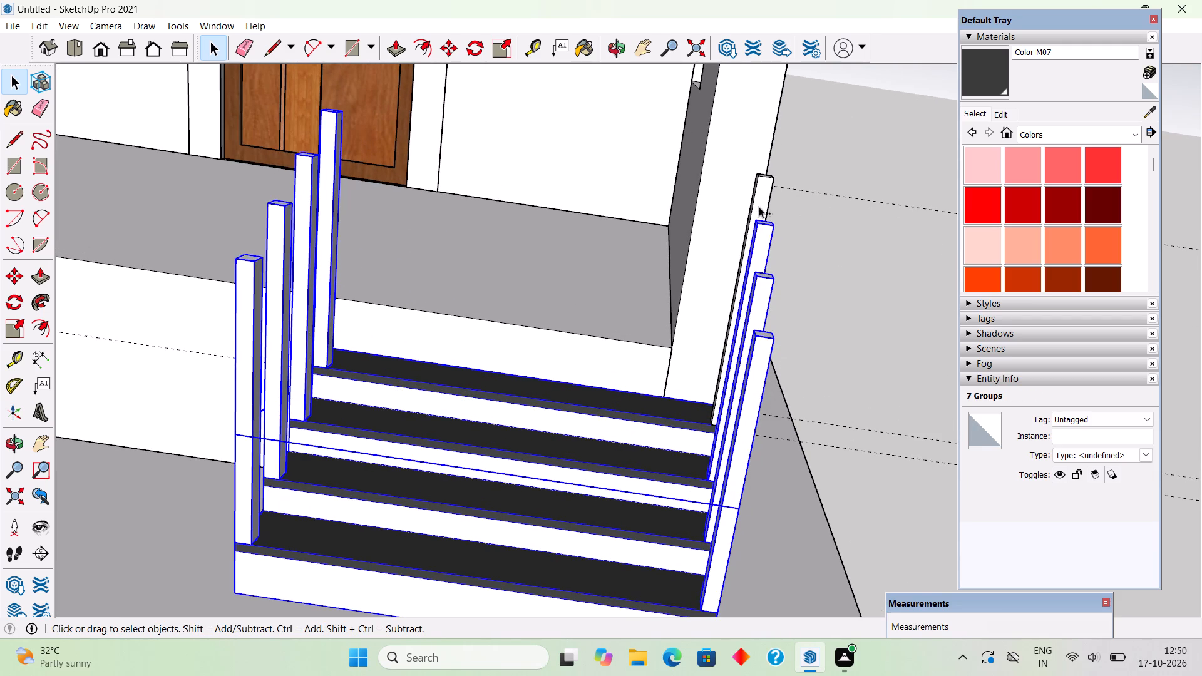
left_click(759, 207, "ctrl")
scroll(779, 311, "down", 2, "ctrl")
middle_click_drag(751, 389, 568, 290)
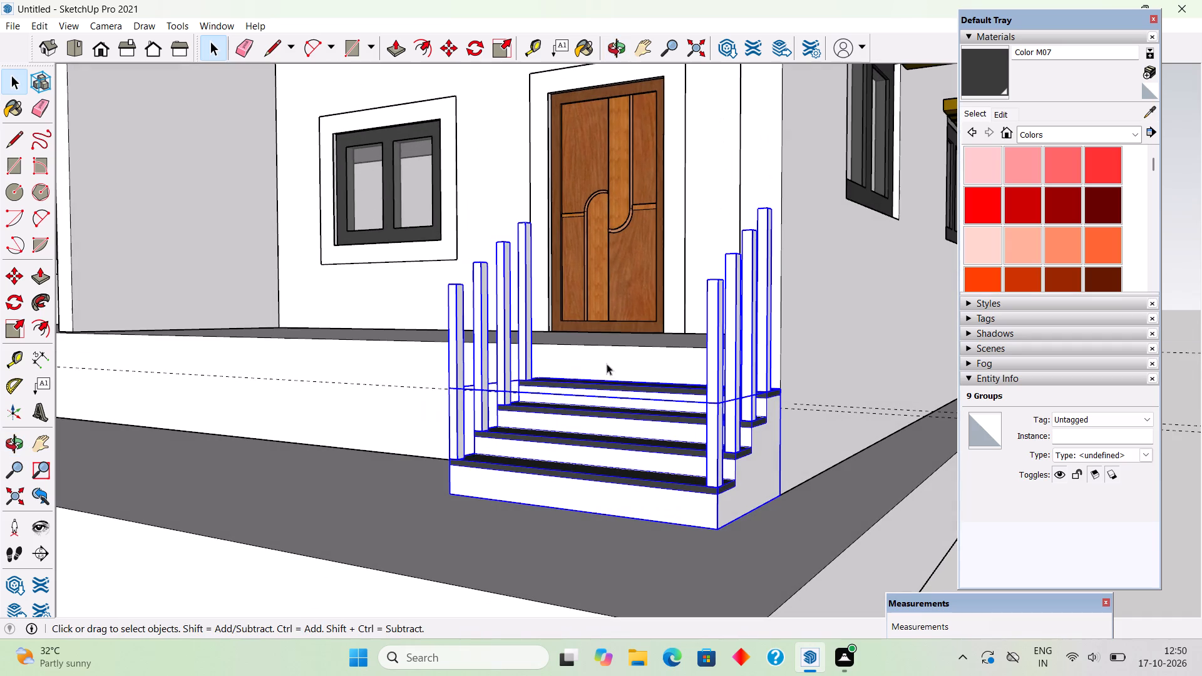
right_click(729, 446)
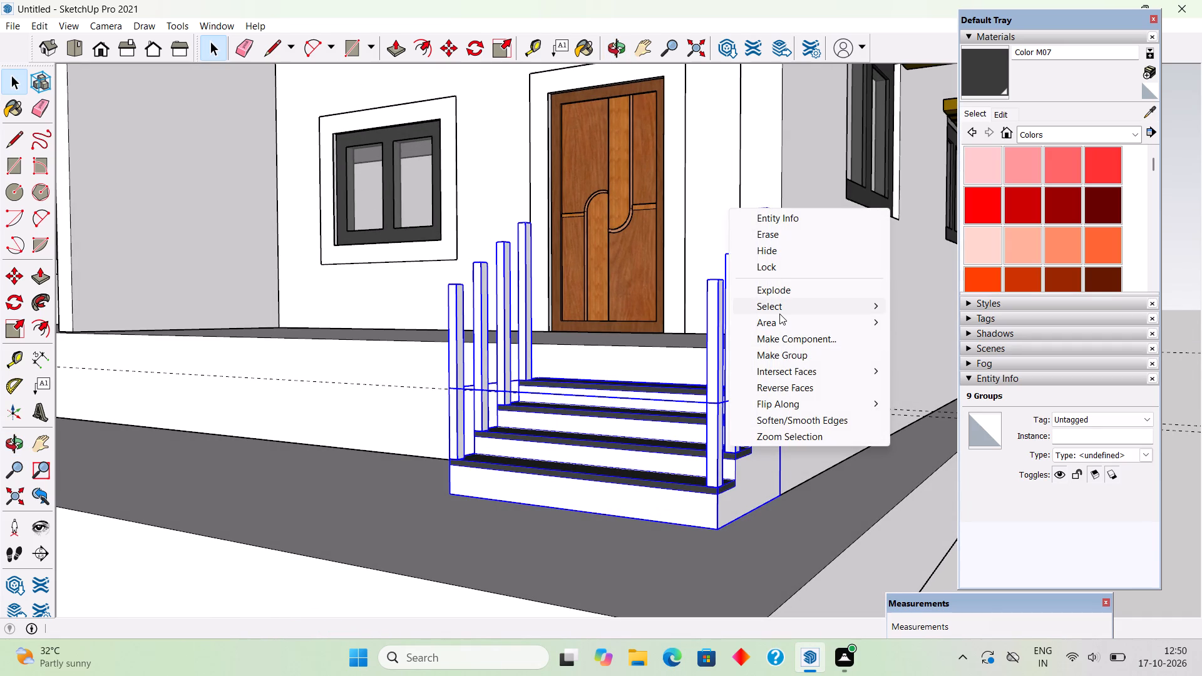
left_click(785, 353)
Move the stair group from its rear bottom corner about 5 1/16" along the porch front, away from the side wall's outer corner.
scroll(785, 353, "down", 5)
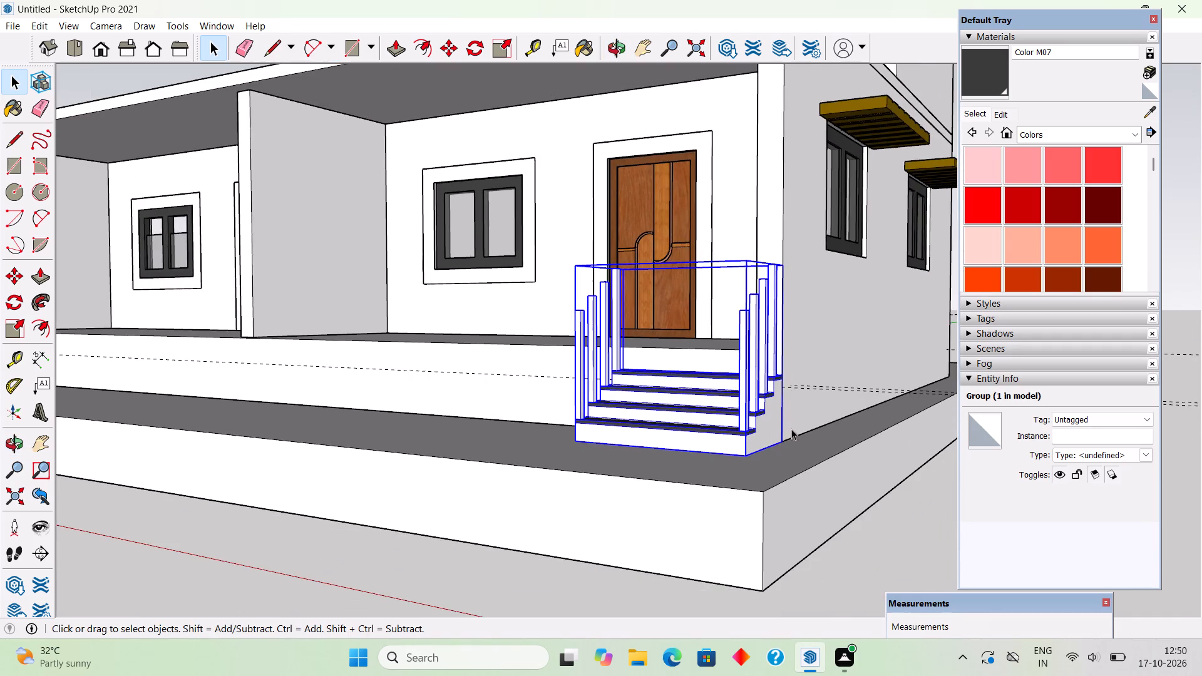
middle_click_drag(806, 479, 889, 536)
scroll(726, 426, "up", 5)
scroll(818, 409, "up", 1)
middle_click_drag(799, 412, 626, 427)
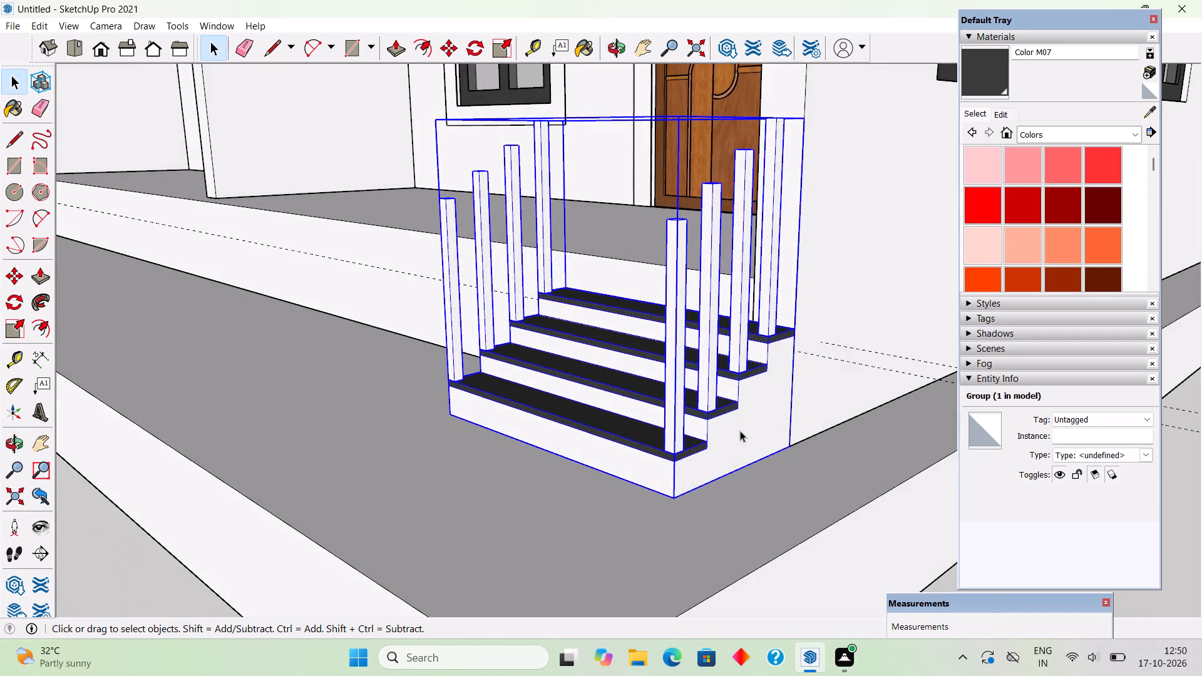
scroll(758, 428, "up", 3)
scroll(823, 437, "up", 3)
key("m")
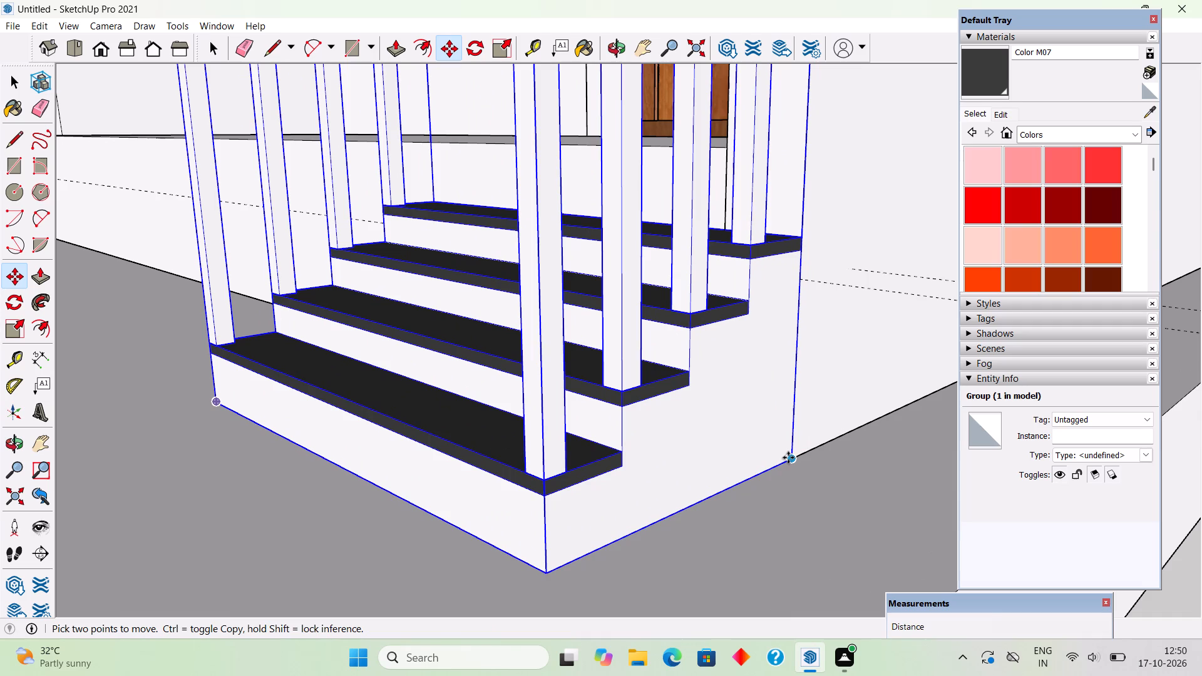
left_click(788, 458)
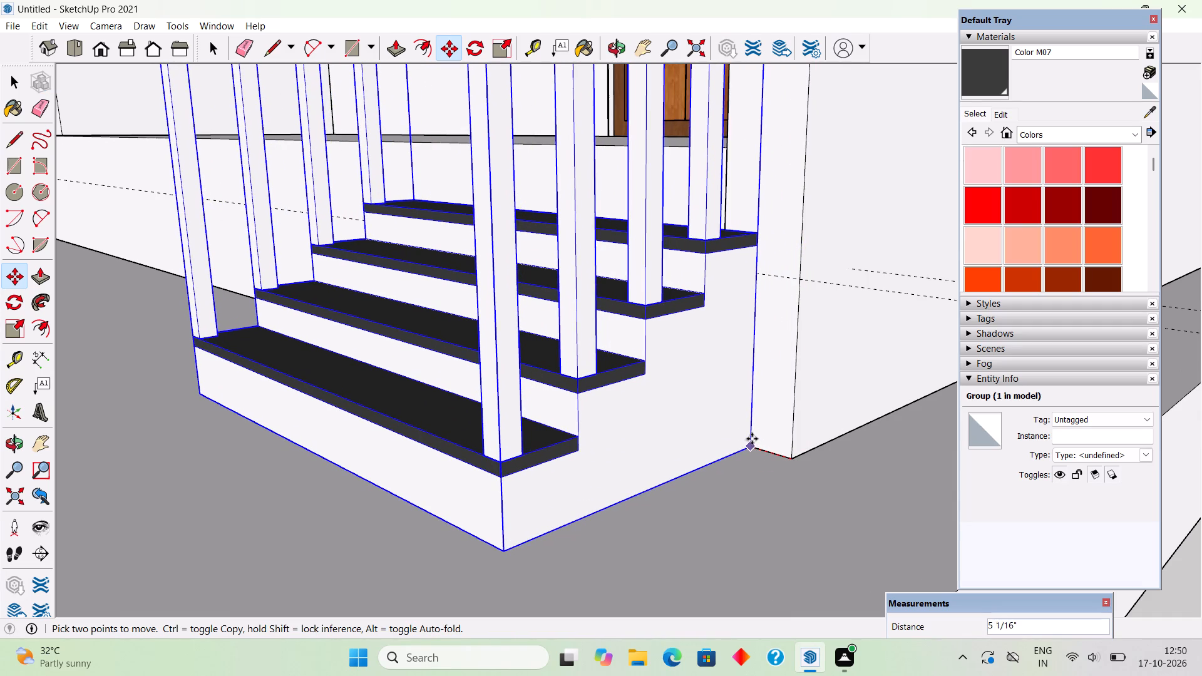
left_click(751, 441)
scroll(751, 441, "down", 3)
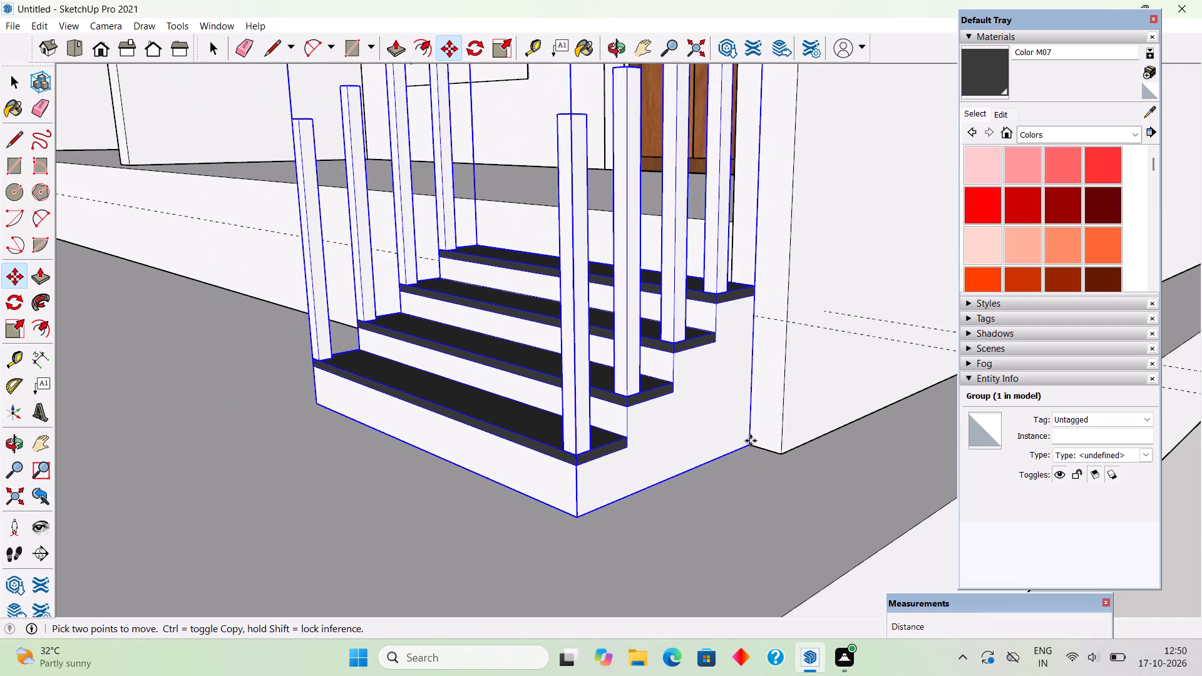
Draw an upright rectangle about 2 1/16" by 1 7/8" on the front top edge of the bottom step's post, away from the side wall.
scroll(751, 441, "down", 4)
key("space")
scroll(751, 441, "down", 11)
left_click(875, 536)
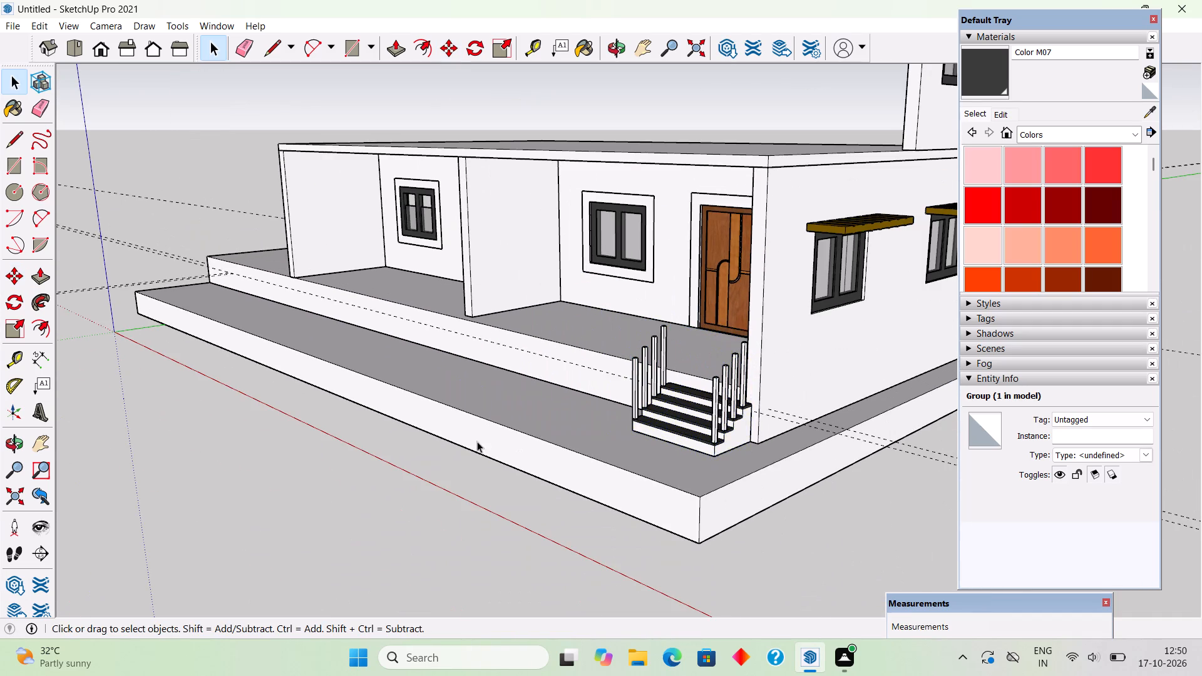
middle_click_drag(699, 493, 994, 449)
middle_click_drag(753, 461, 986, 556)
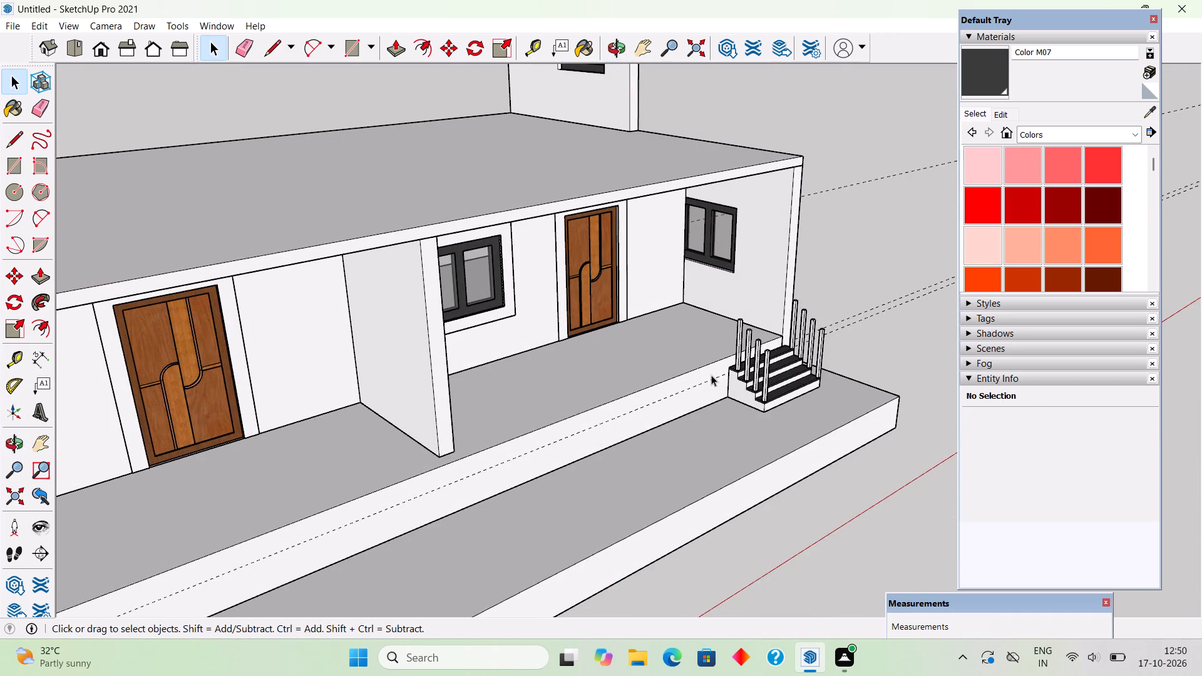
scroll(711, 371, "up", 4)
middle_click_drag(734, 369, 744, 412)
scroll(819, 335, "up", 9)
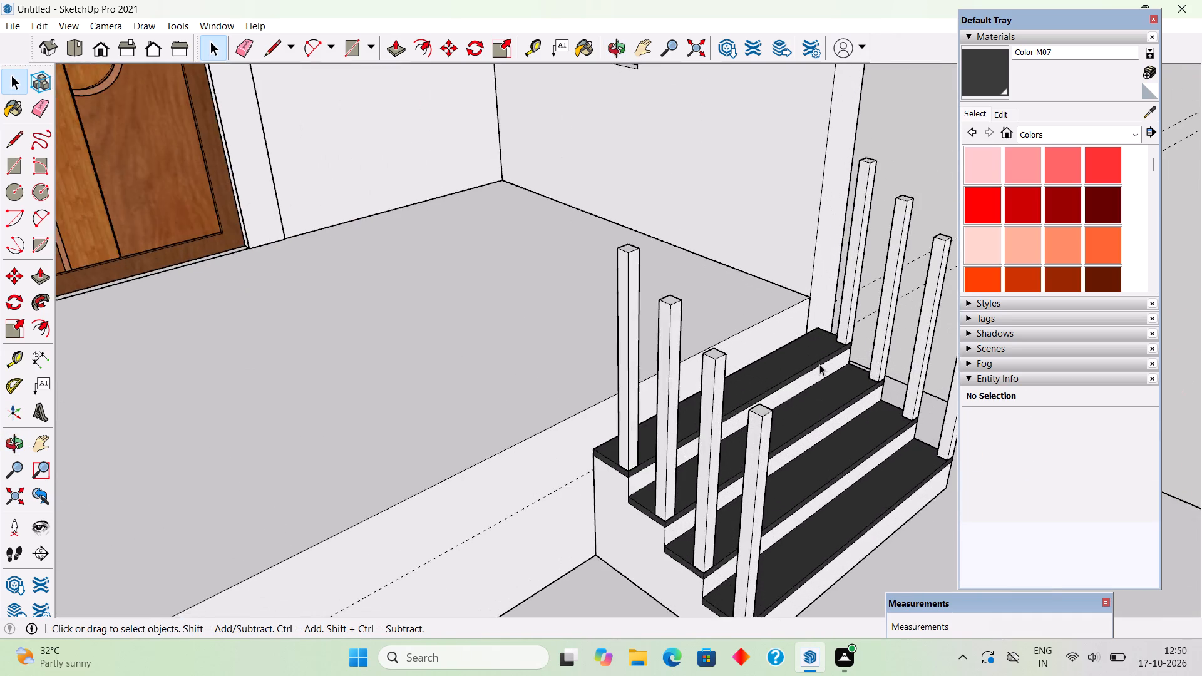
middle_click_drag(817, 367, 831, 451)
scroll(593, 338, "up", 4)
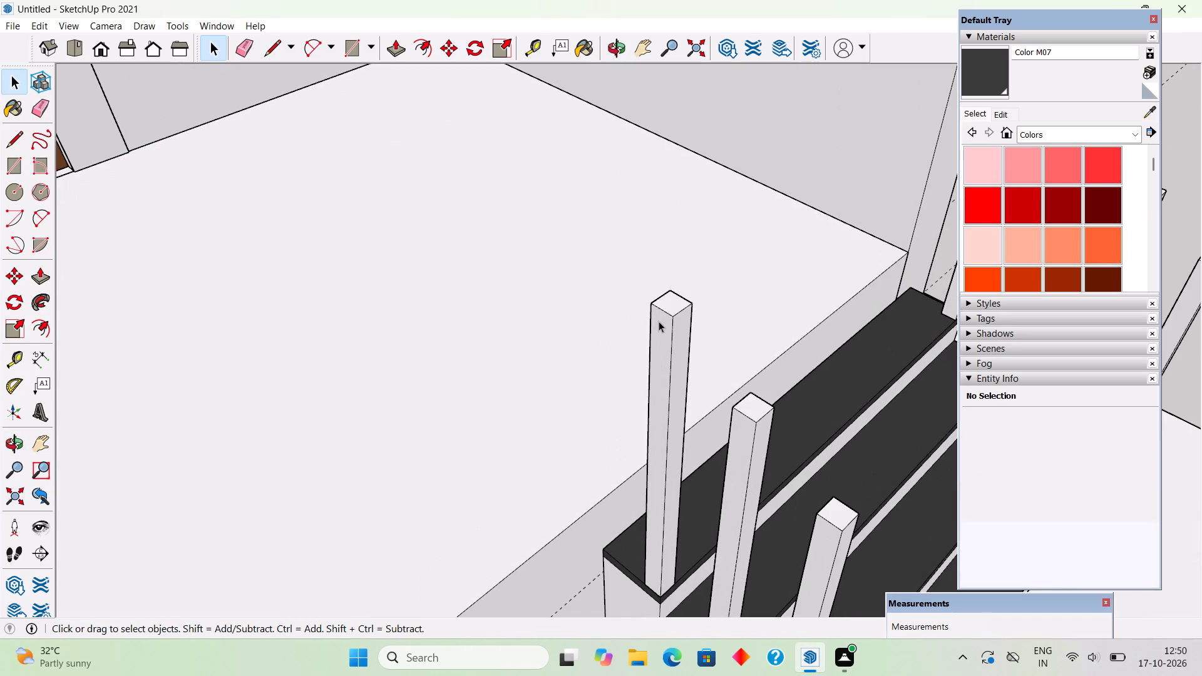
scroll(546, 269, "down", 3)
middle_click_drag(824, 457, 729, 367)
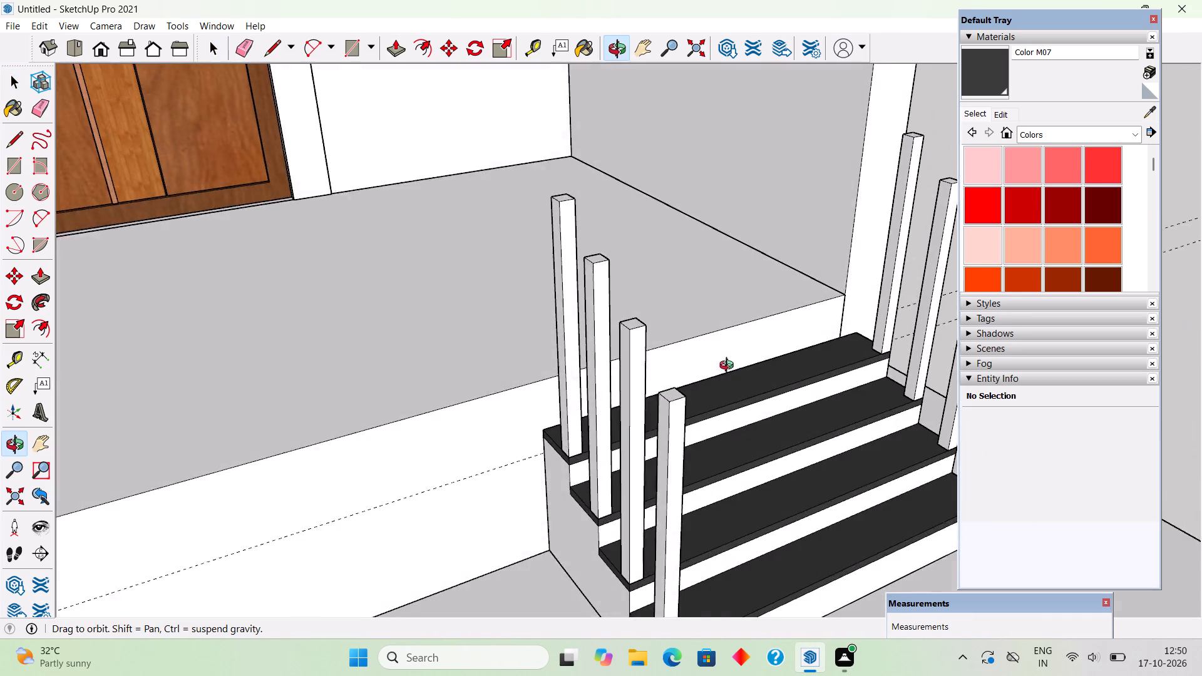
middle_click_drag(729, 367, 702, 359)
middle_click_drag(638, 431, 648, 425)
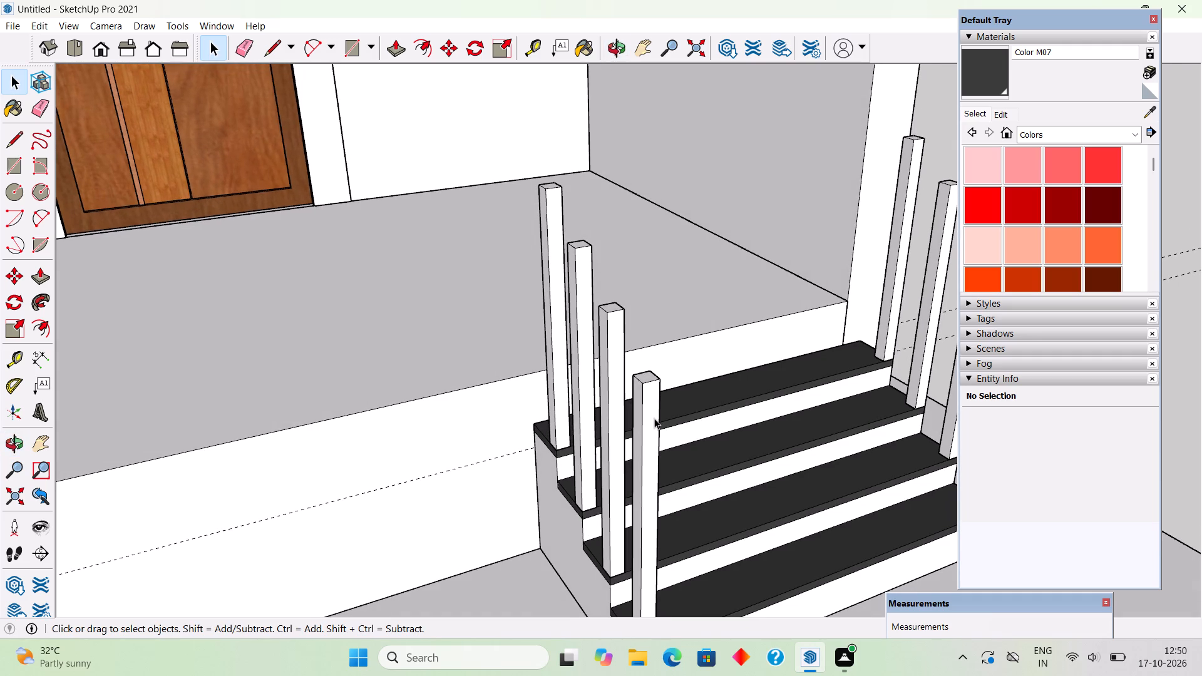
key("r")
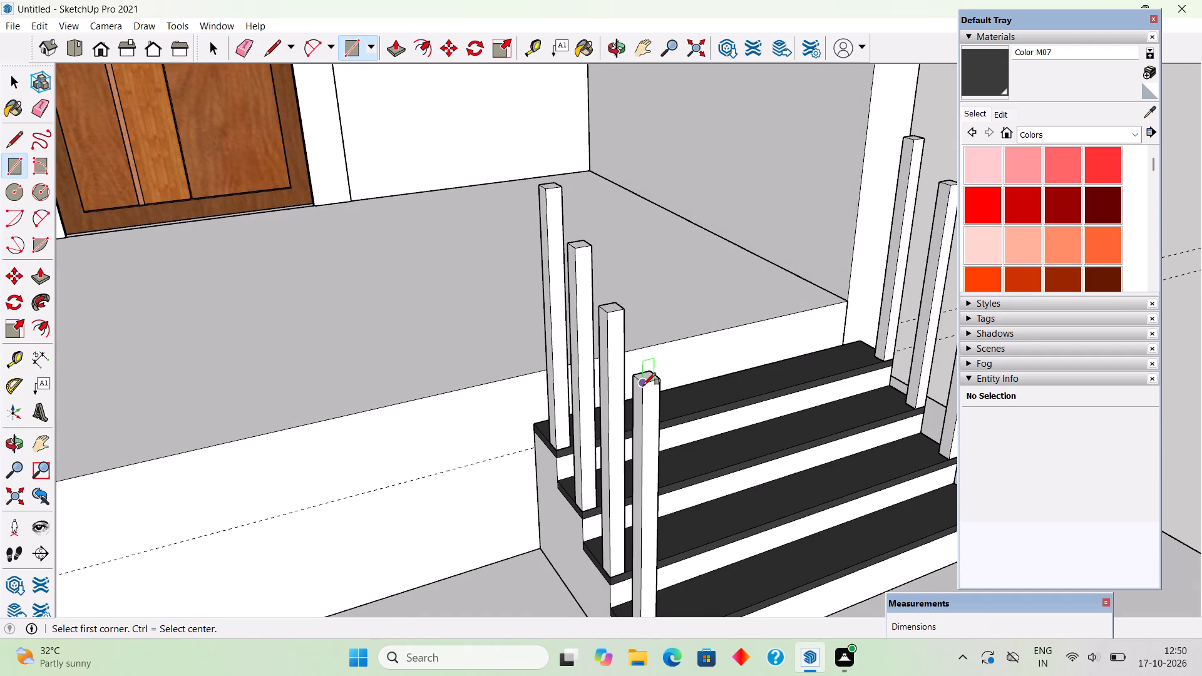
left_click(644, 385)
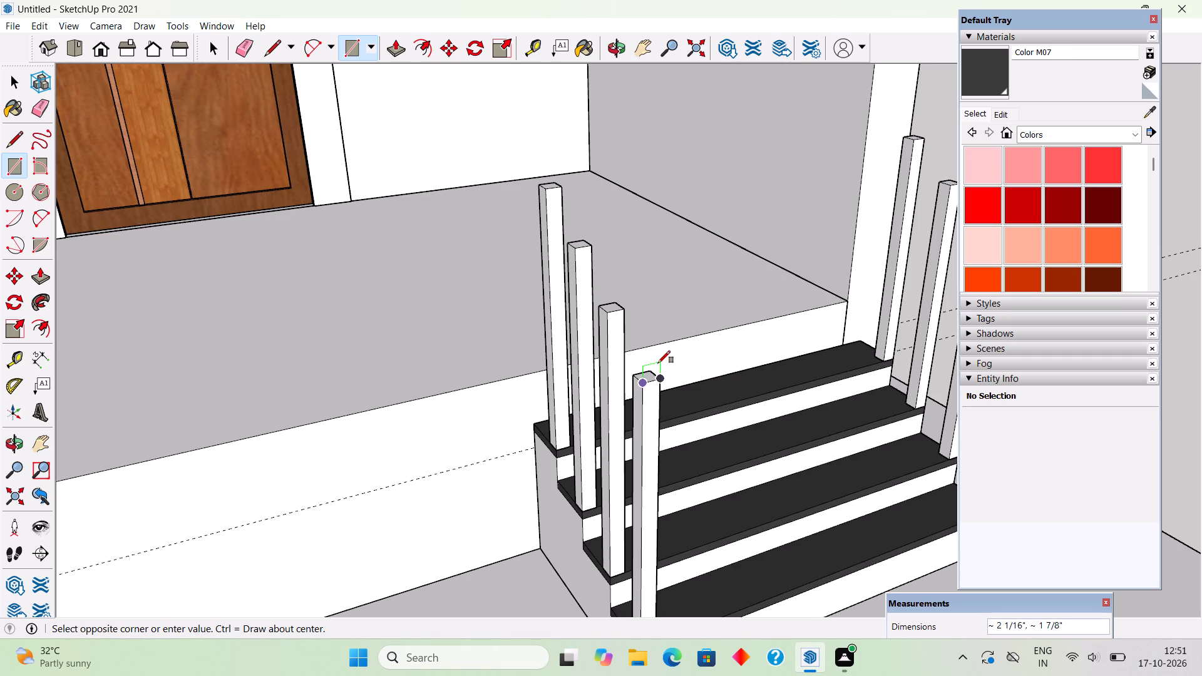
left_click(658, 363)
middle_click_drag(696, 431, 965, 458)
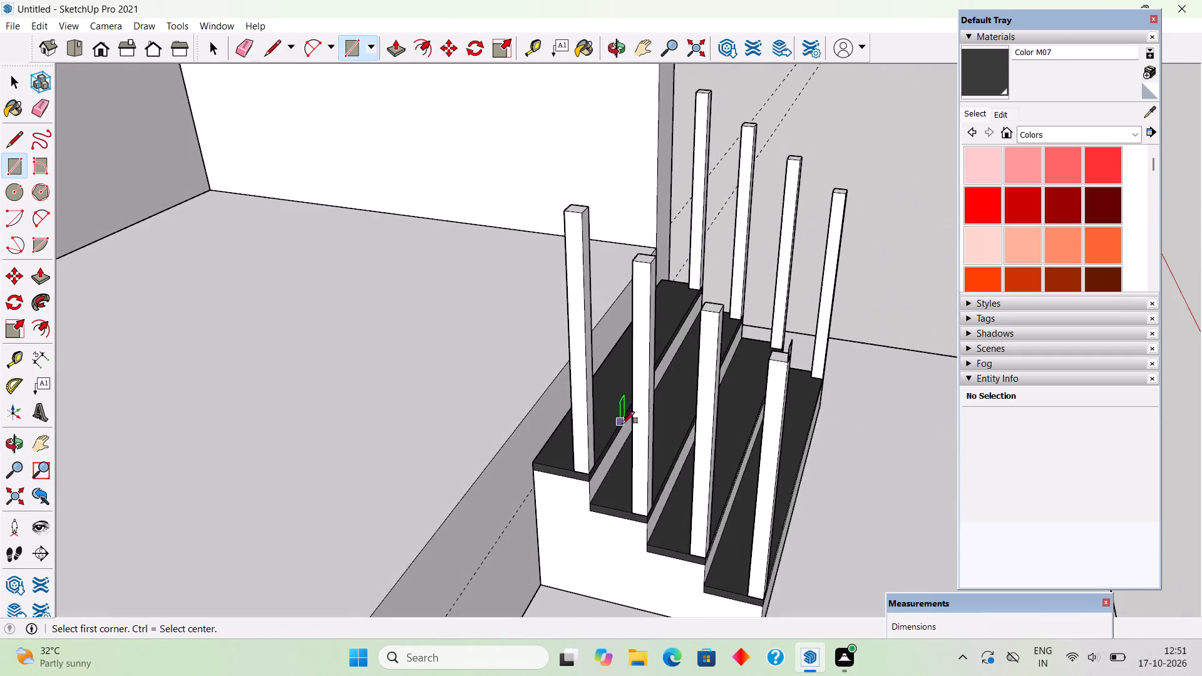
middle_click_drag(721, 461, 882, 471)
key("space")
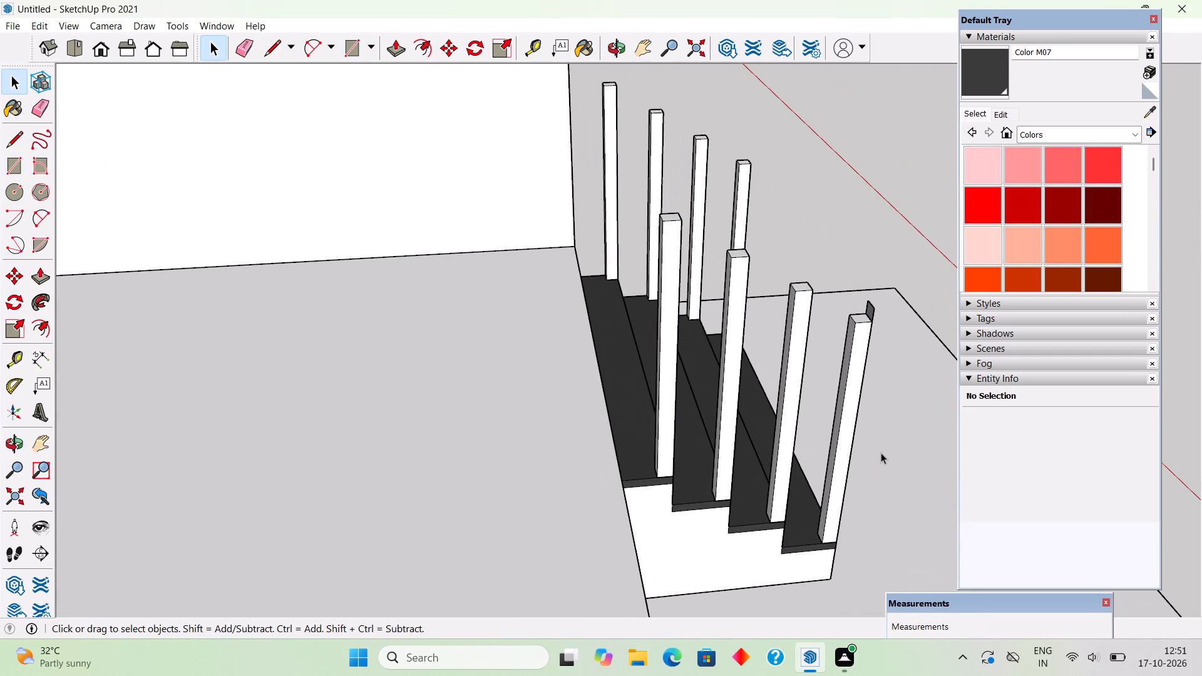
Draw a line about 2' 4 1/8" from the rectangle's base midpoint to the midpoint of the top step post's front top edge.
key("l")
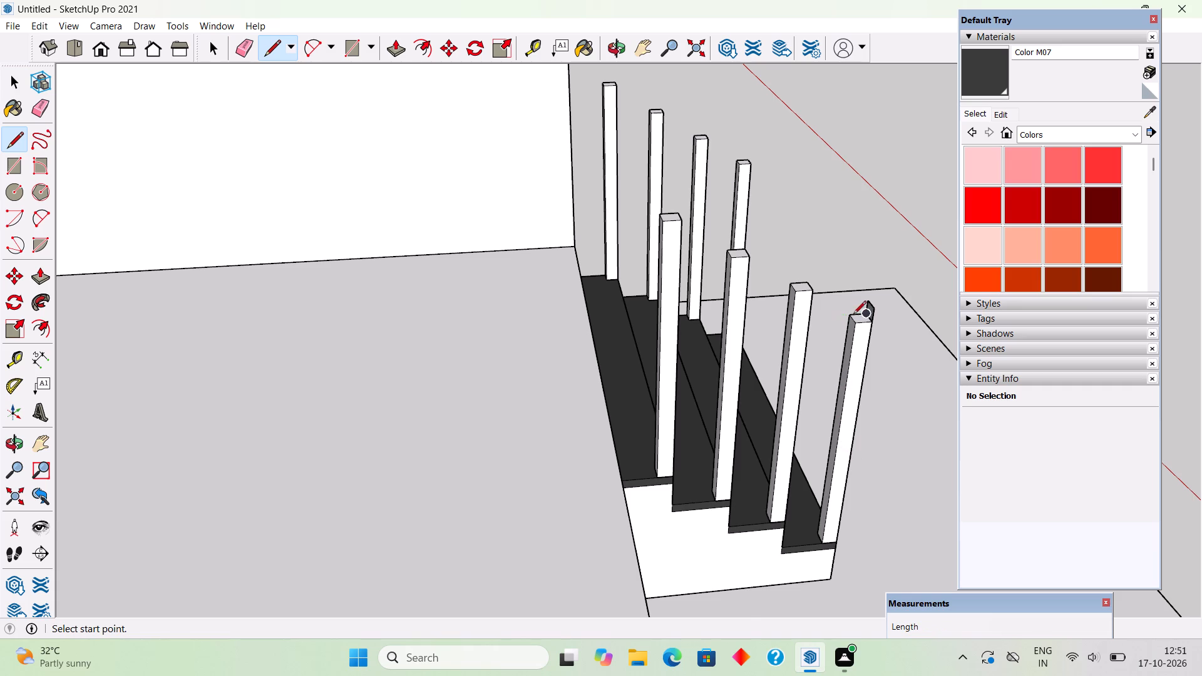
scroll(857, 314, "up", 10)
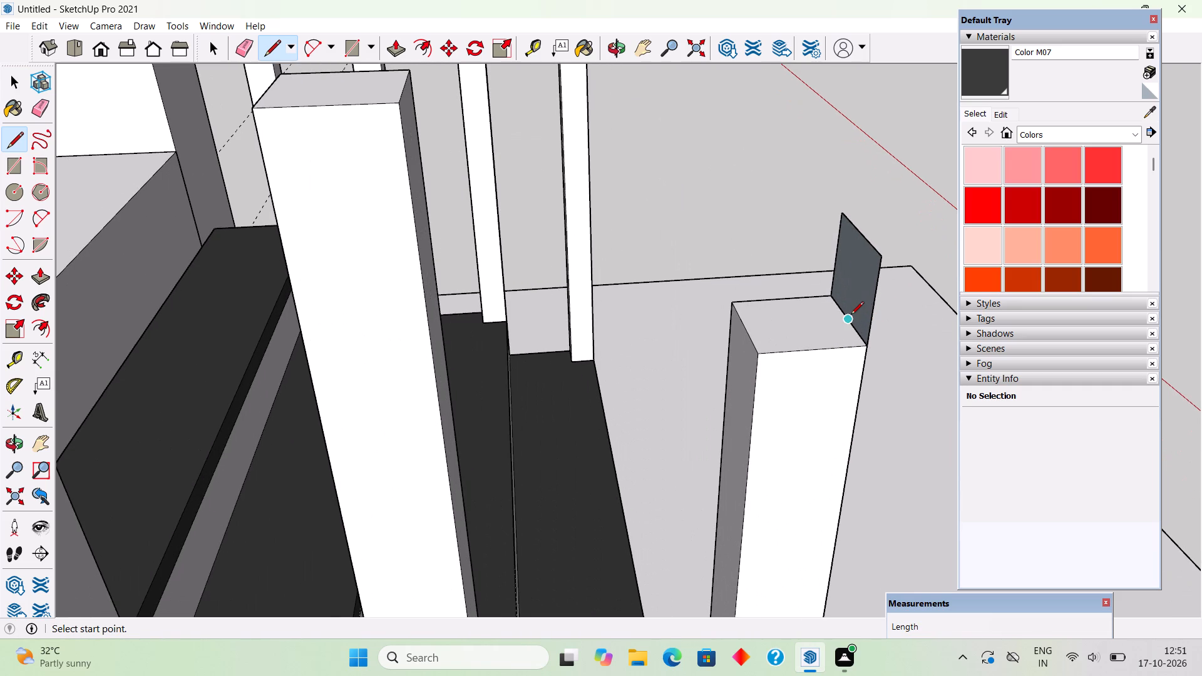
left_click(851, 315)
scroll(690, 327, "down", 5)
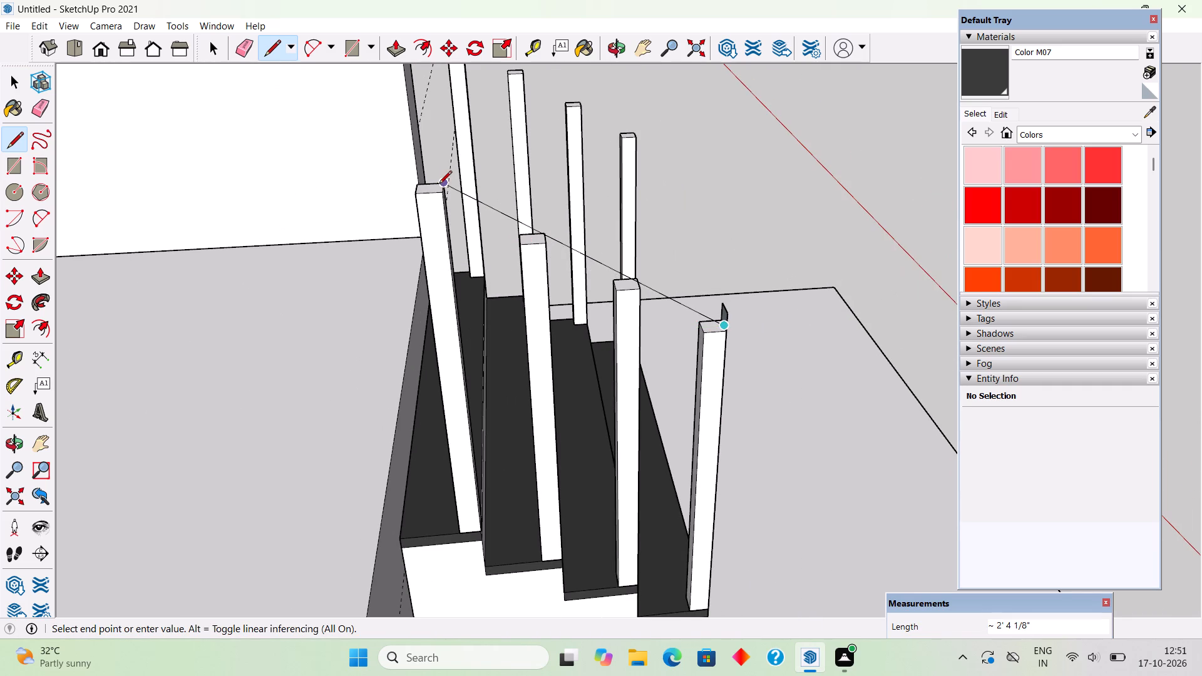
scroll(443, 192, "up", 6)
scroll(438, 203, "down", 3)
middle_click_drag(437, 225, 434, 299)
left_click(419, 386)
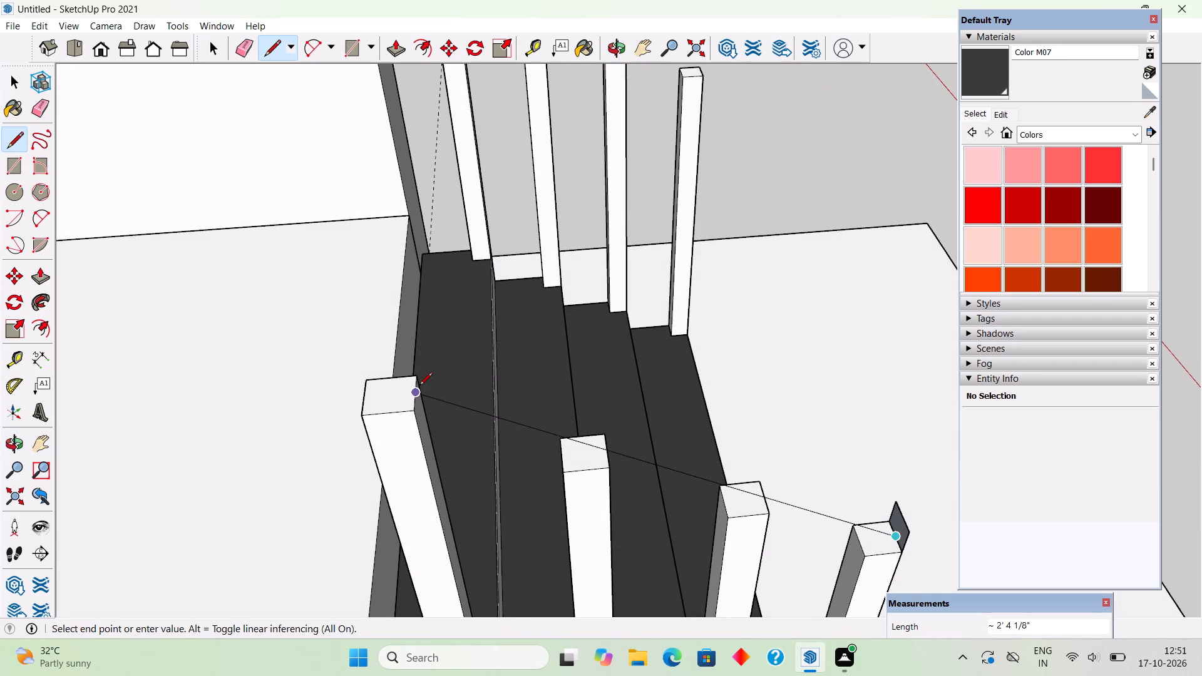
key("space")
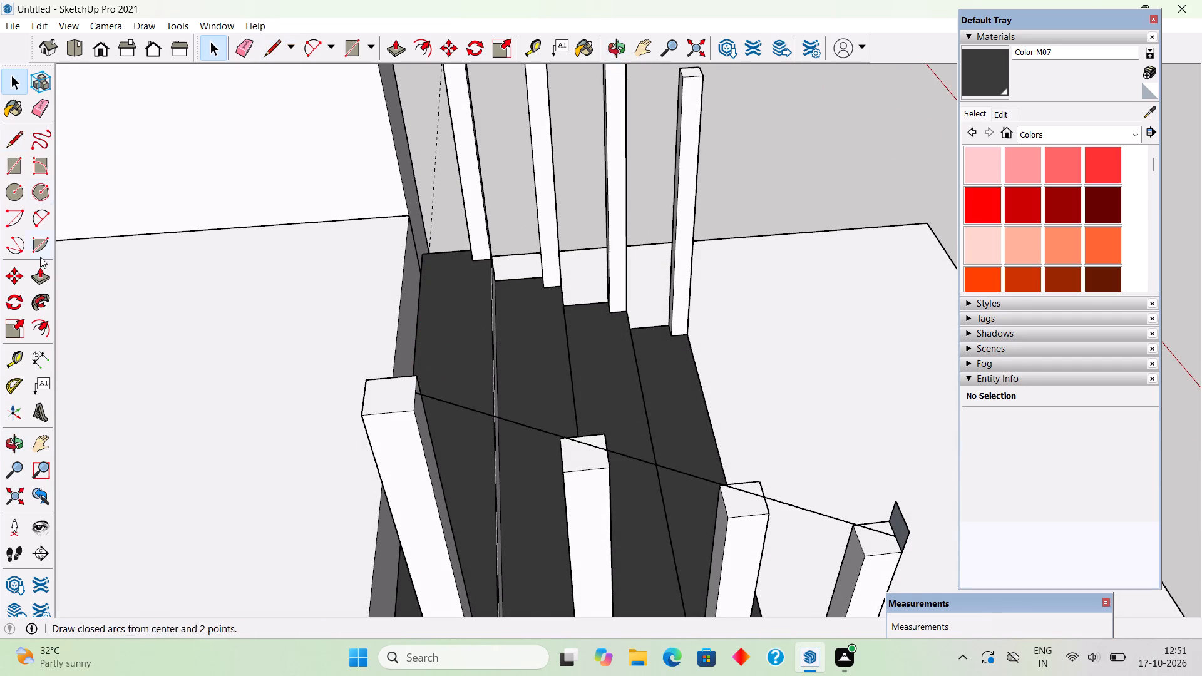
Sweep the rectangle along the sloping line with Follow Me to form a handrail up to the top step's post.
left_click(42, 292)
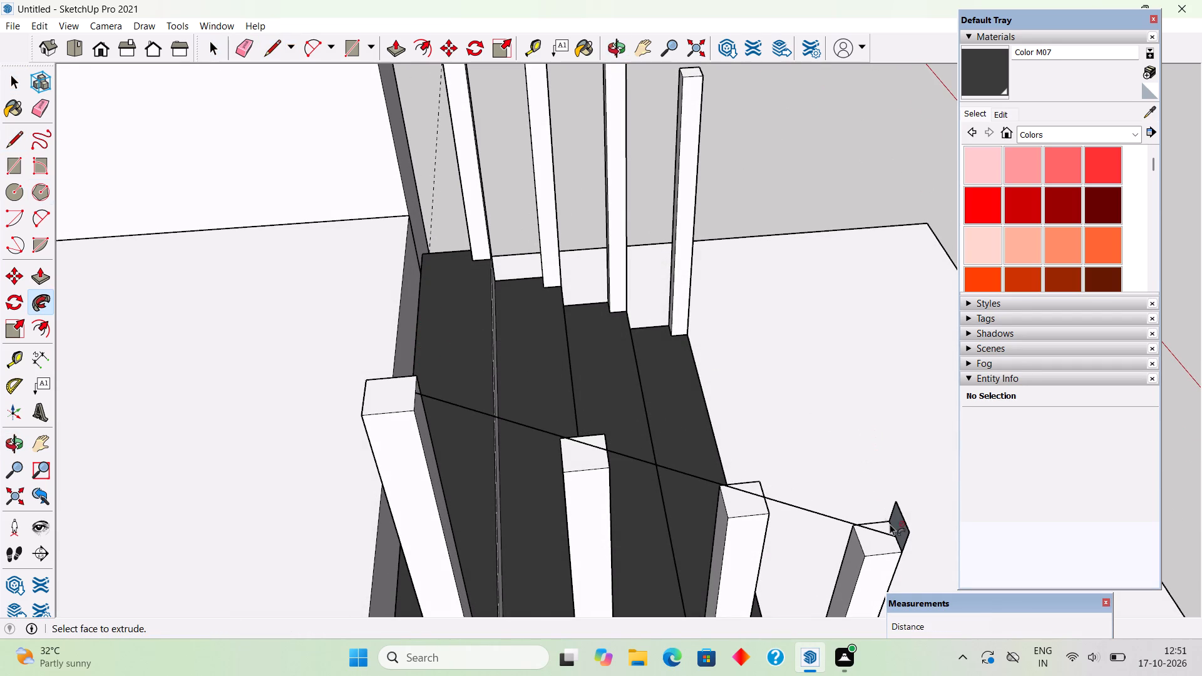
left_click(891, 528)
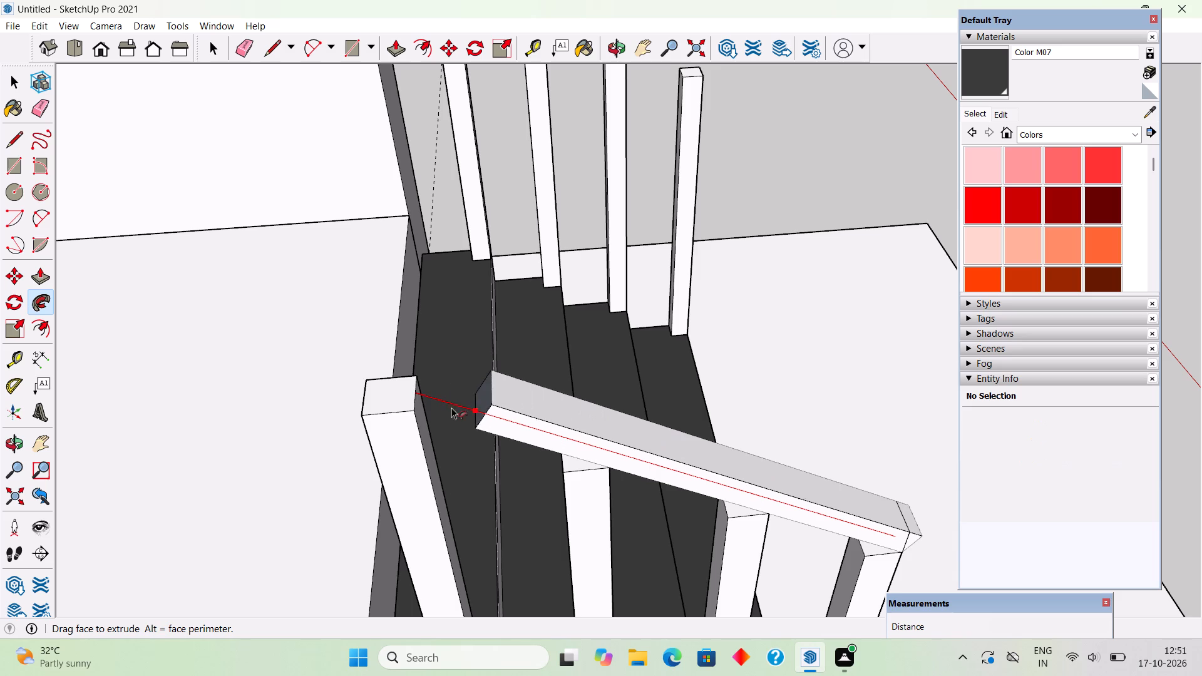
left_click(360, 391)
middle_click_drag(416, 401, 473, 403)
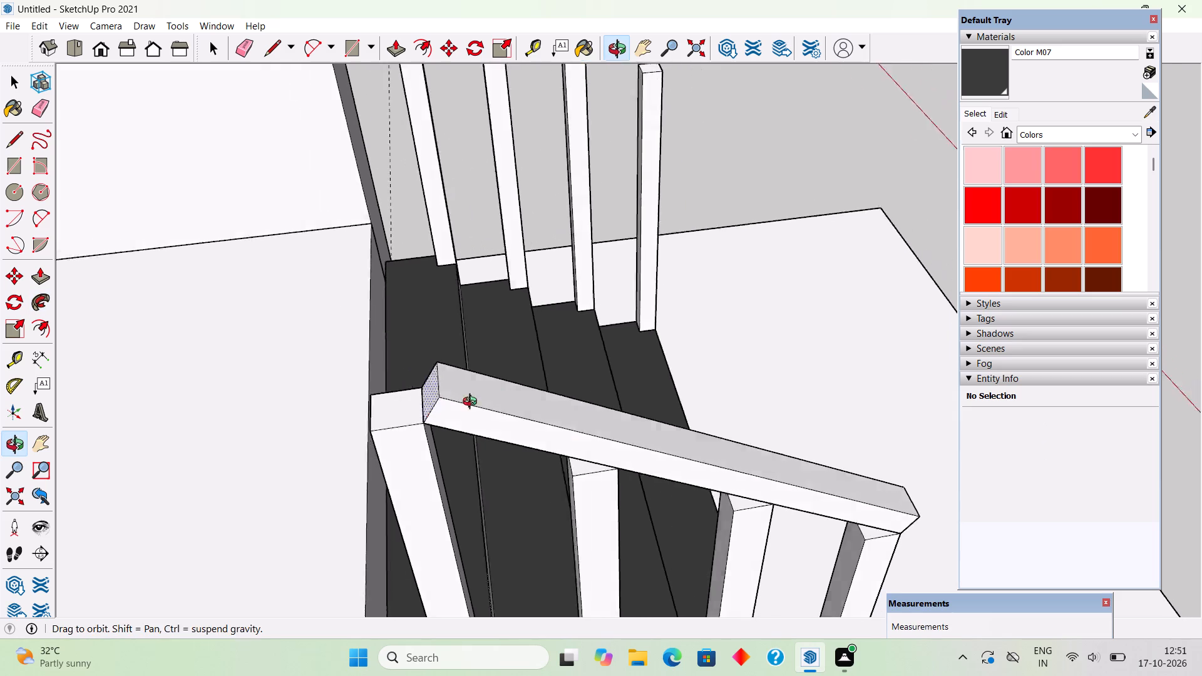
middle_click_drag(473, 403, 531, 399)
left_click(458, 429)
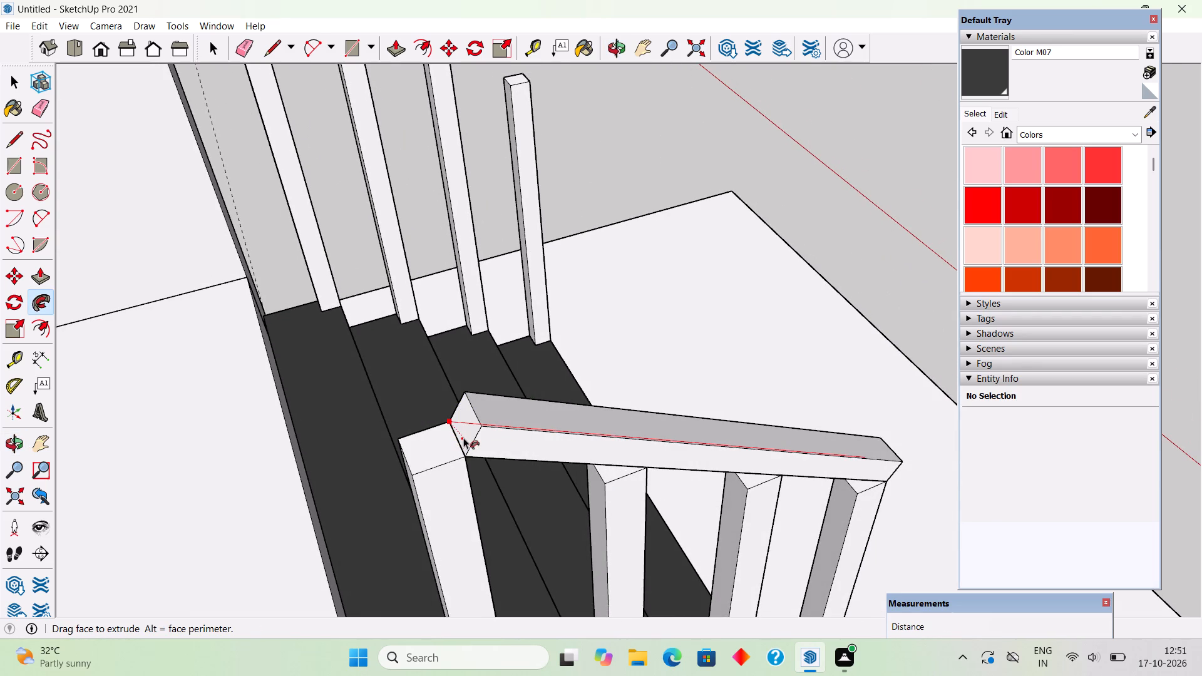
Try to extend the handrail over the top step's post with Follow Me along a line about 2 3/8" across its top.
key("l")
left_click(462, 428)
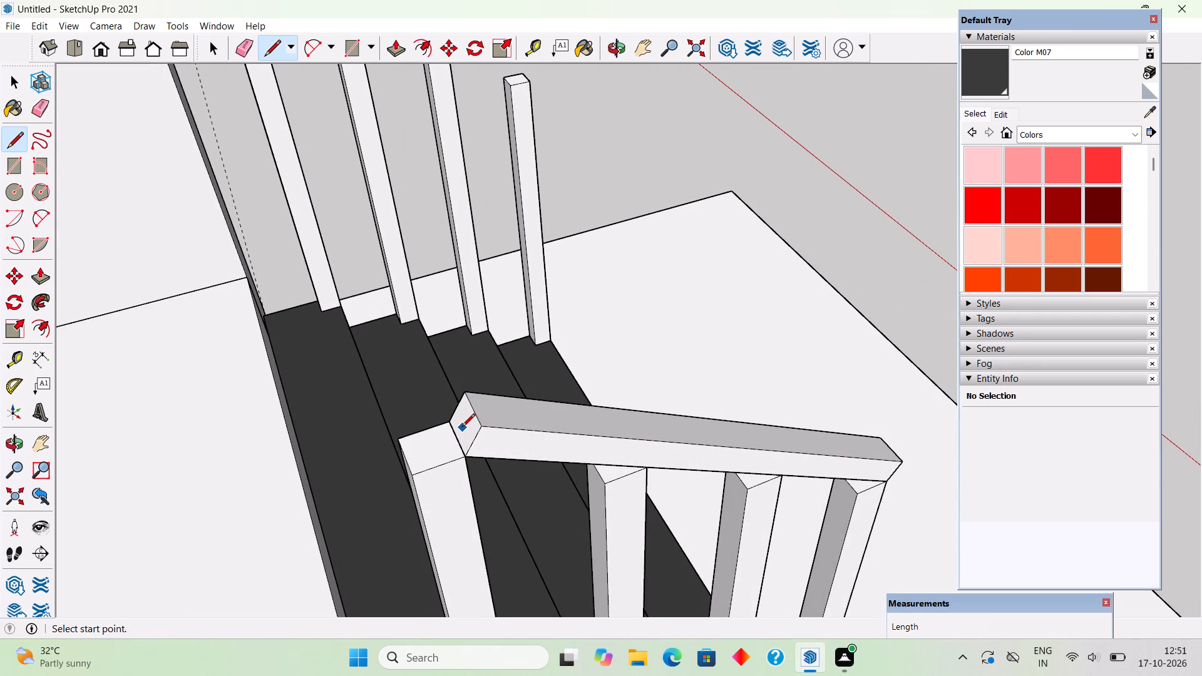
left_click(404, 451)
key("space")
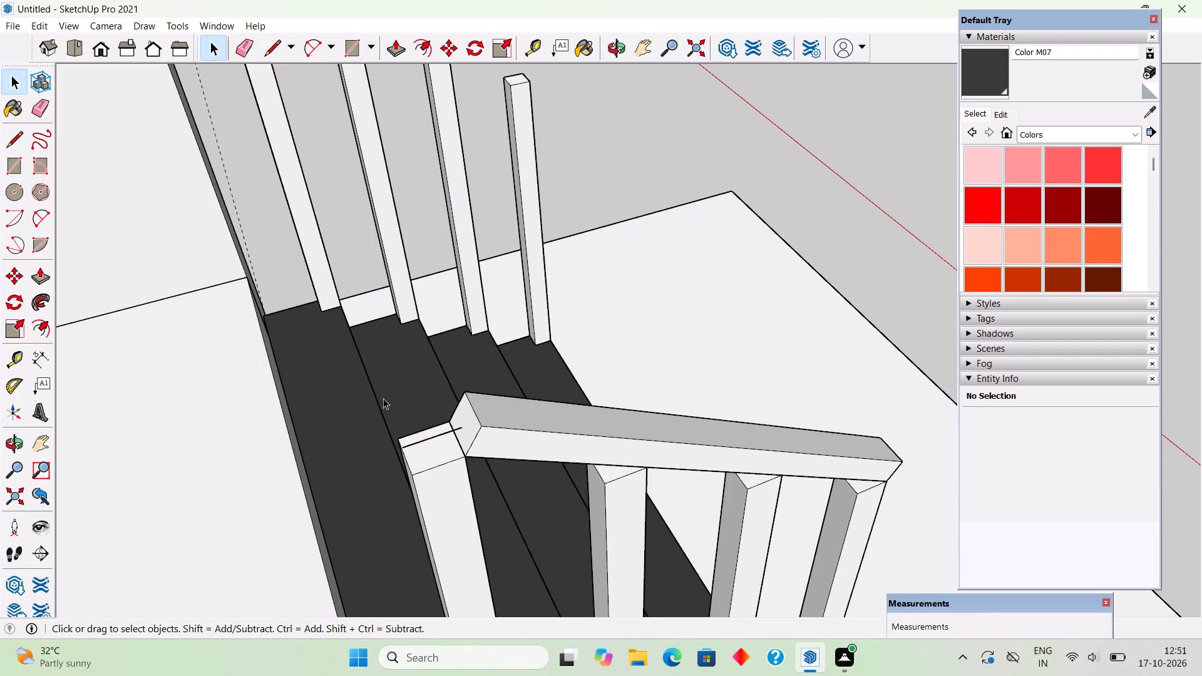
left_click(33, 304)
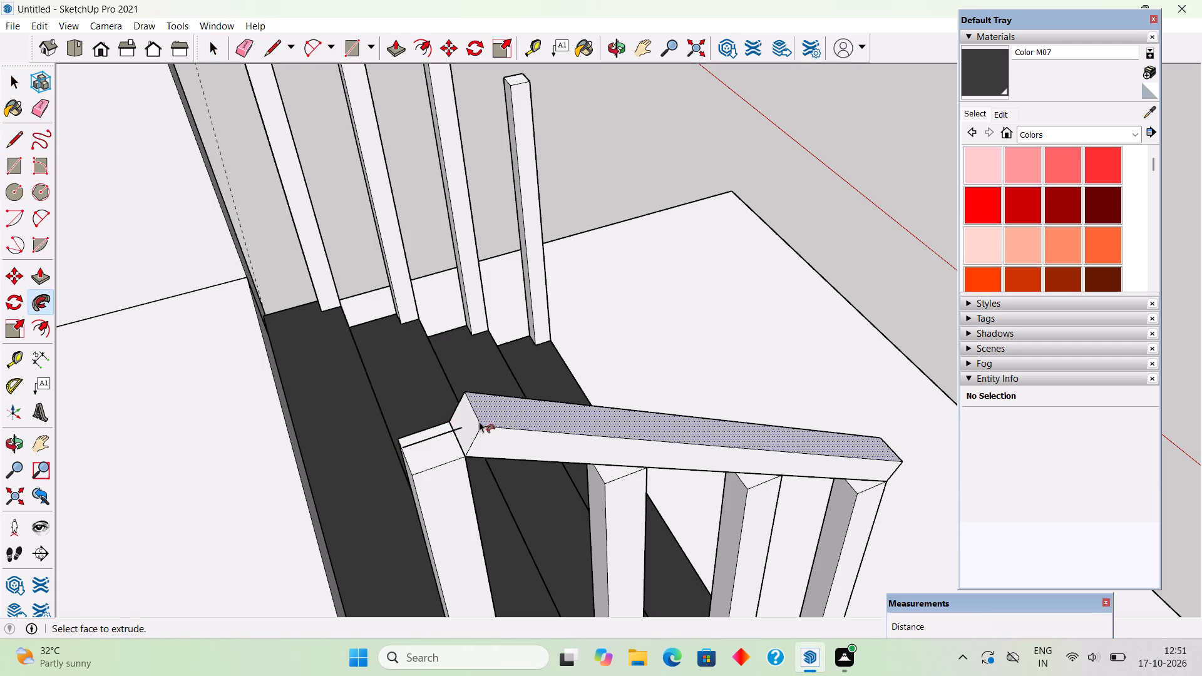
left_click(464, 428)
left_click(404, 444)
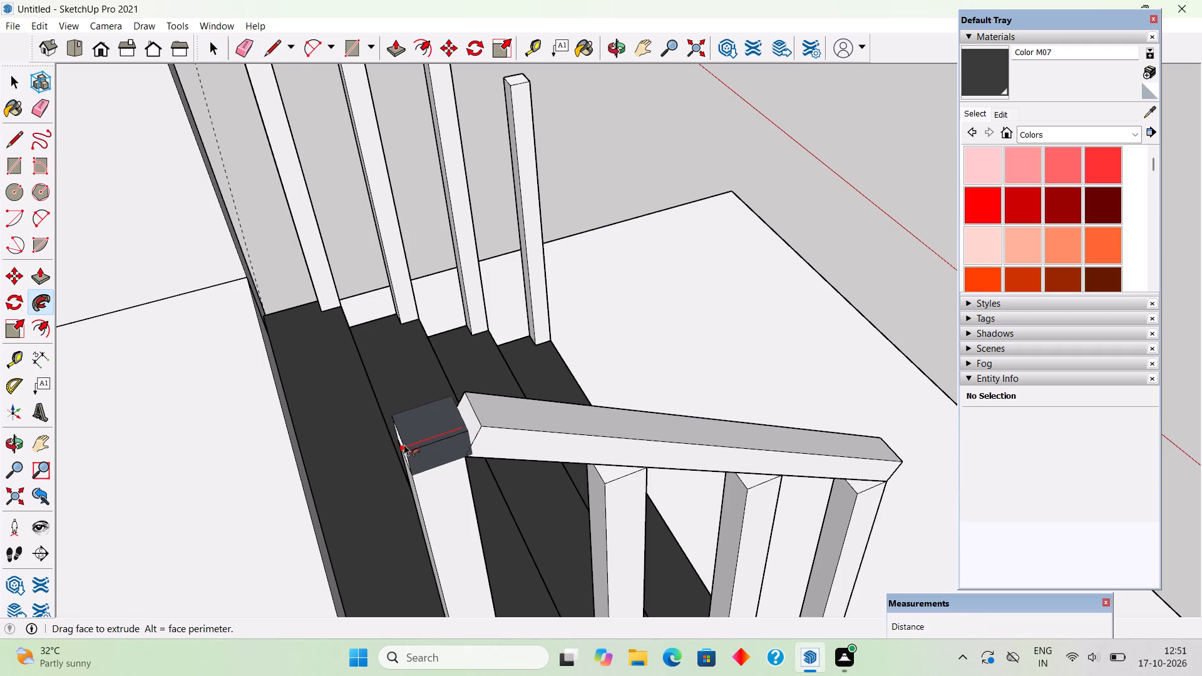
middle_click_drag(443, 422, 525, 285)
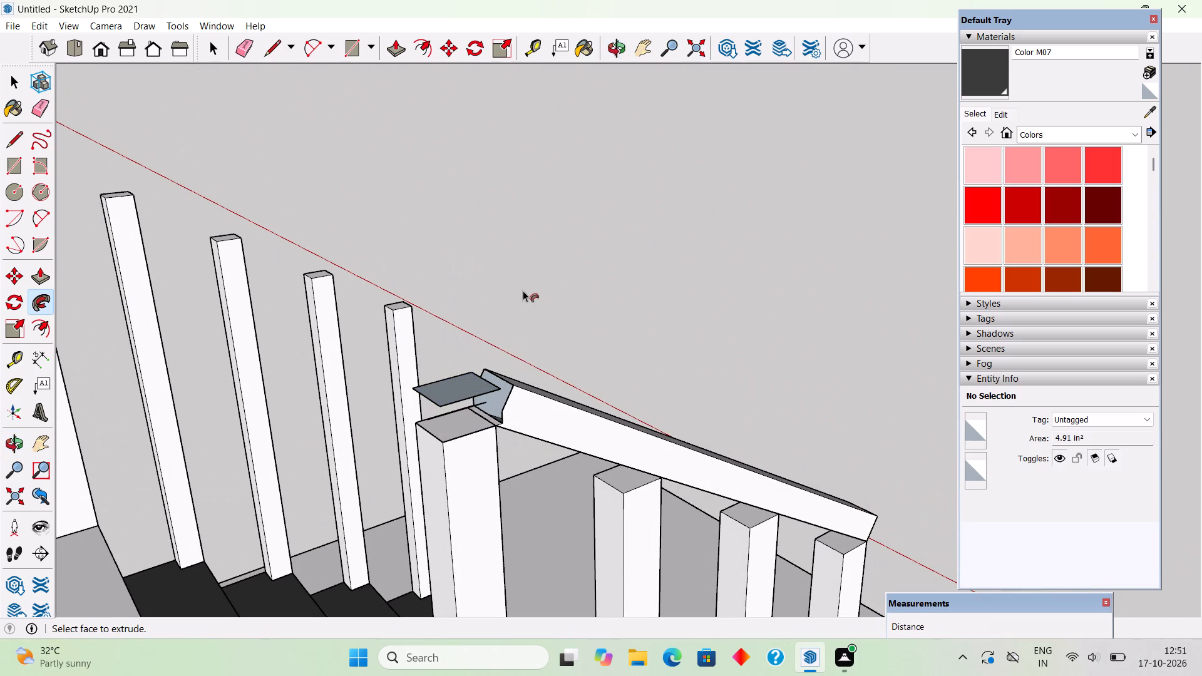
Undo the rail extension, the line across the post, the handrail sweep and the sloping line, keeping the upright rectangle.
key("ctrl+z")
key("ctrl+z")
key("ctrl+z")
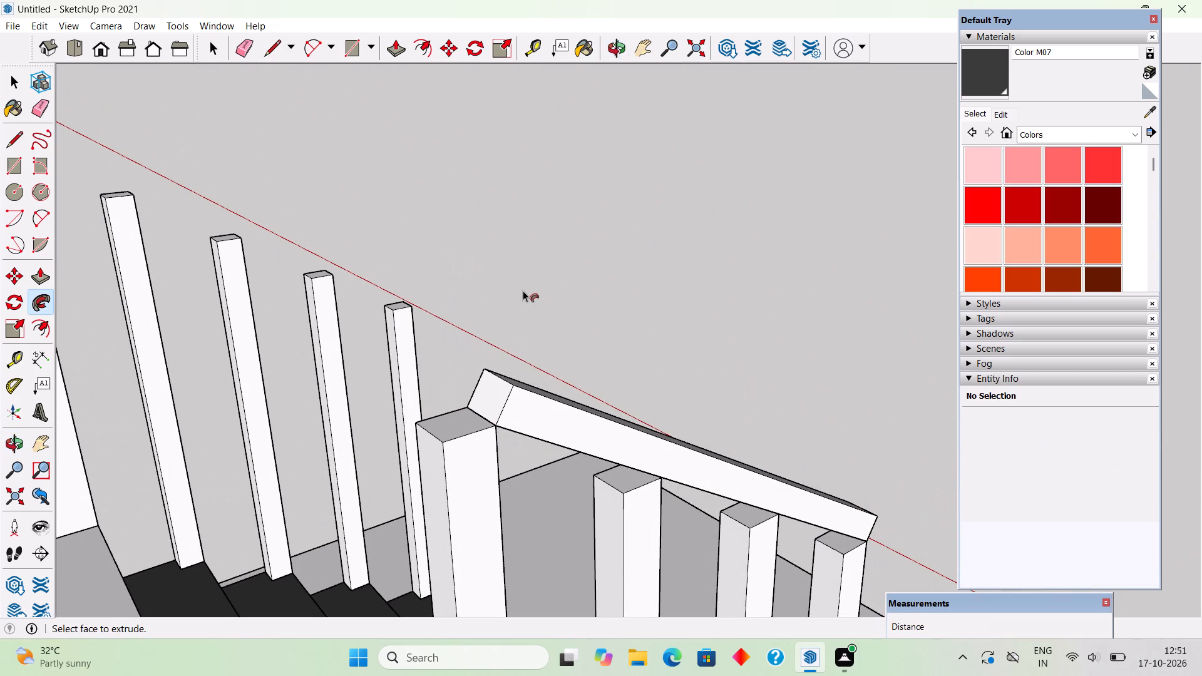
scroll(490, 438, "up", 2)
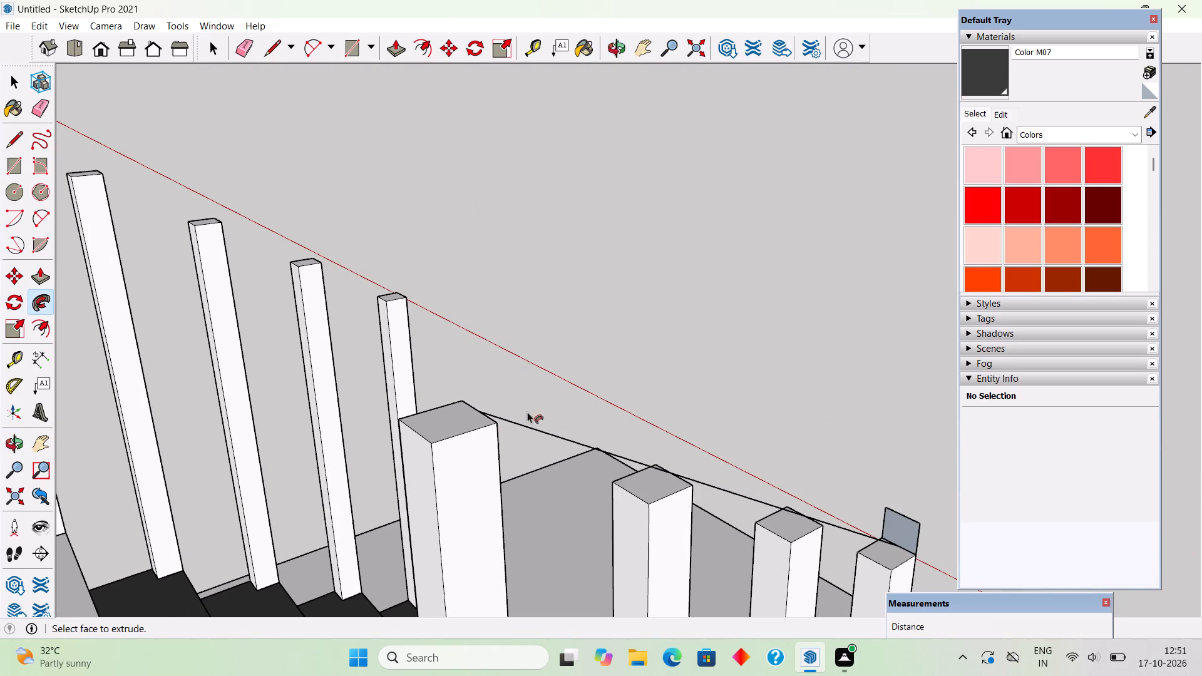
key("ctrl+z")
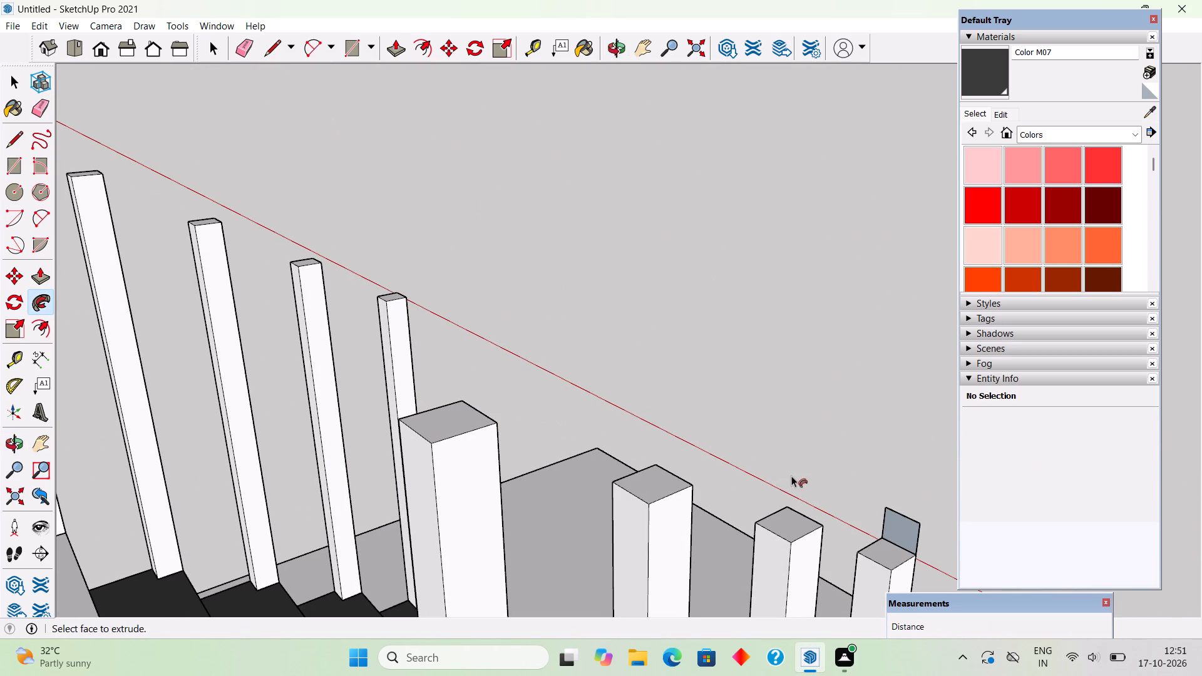
Draw a path from the rectangle's base midpoint about 2' 4 1/8" to the top step's post, continuing about 2 1/8" across its top midline.
key("l")
scroll(885, 538, "up", 2)
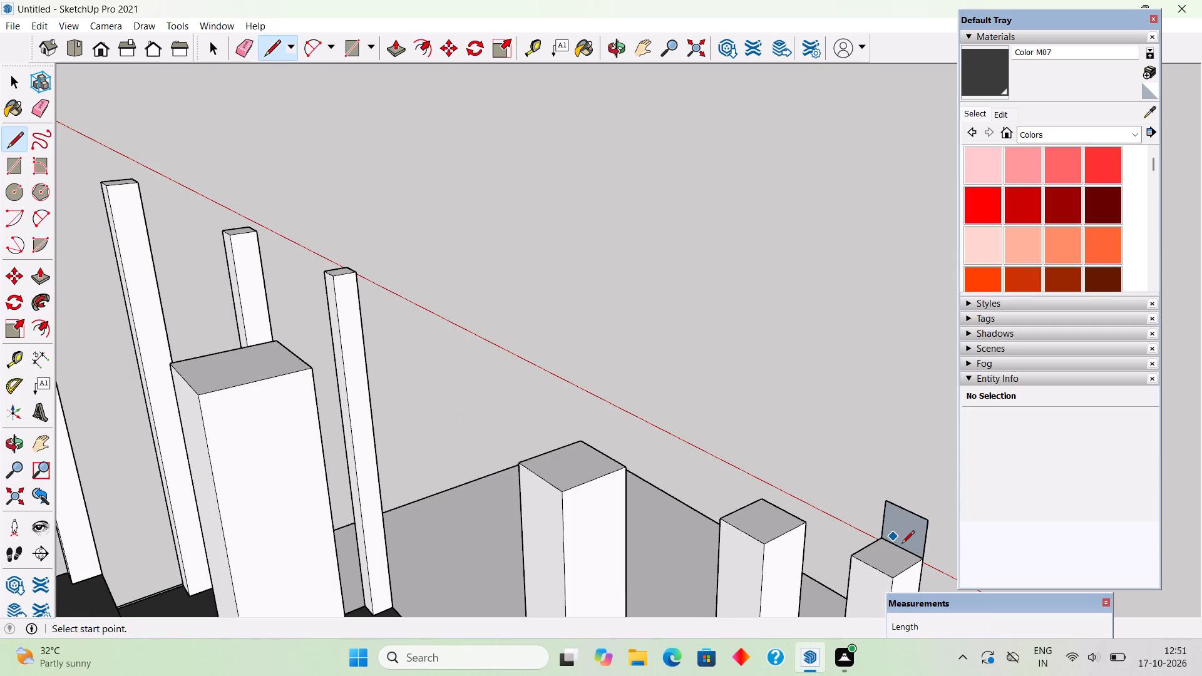
left_click(902, 545)
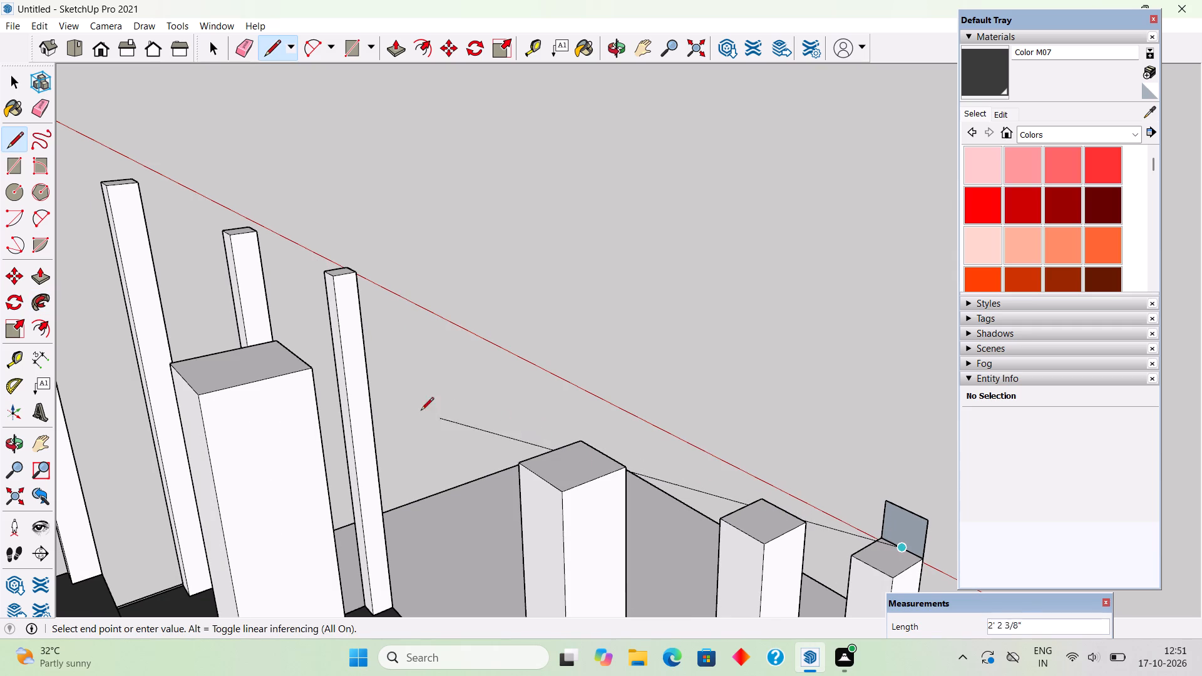
left_click(293, 351)
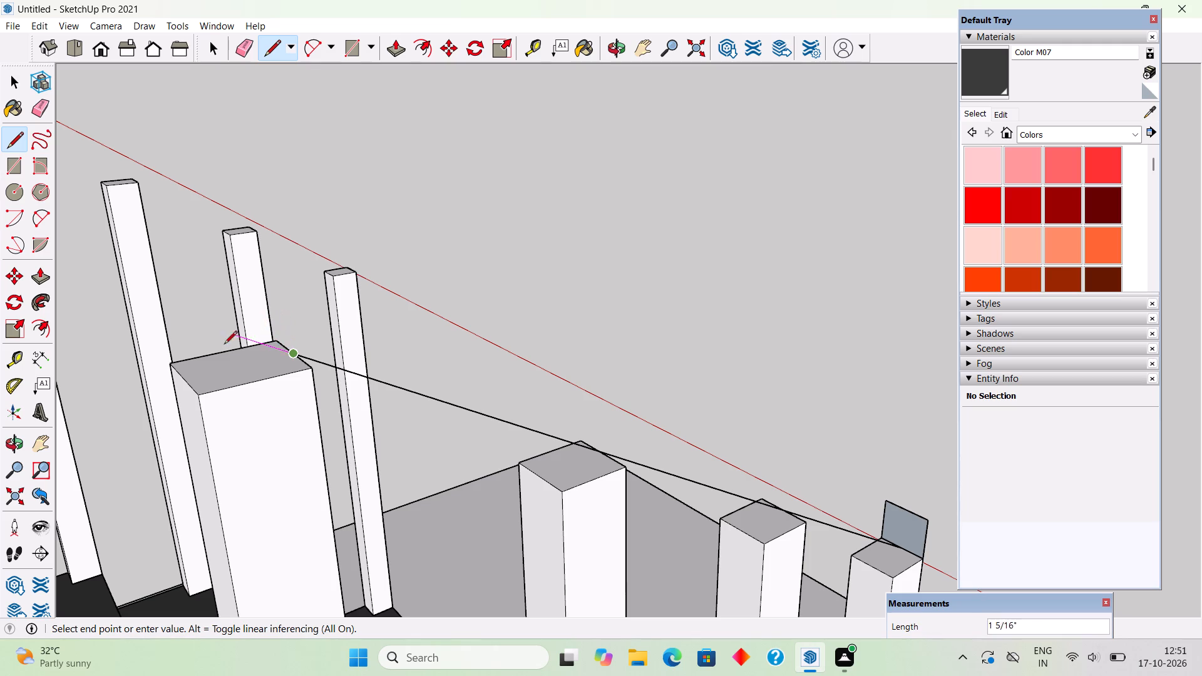
left_click(187, 377)
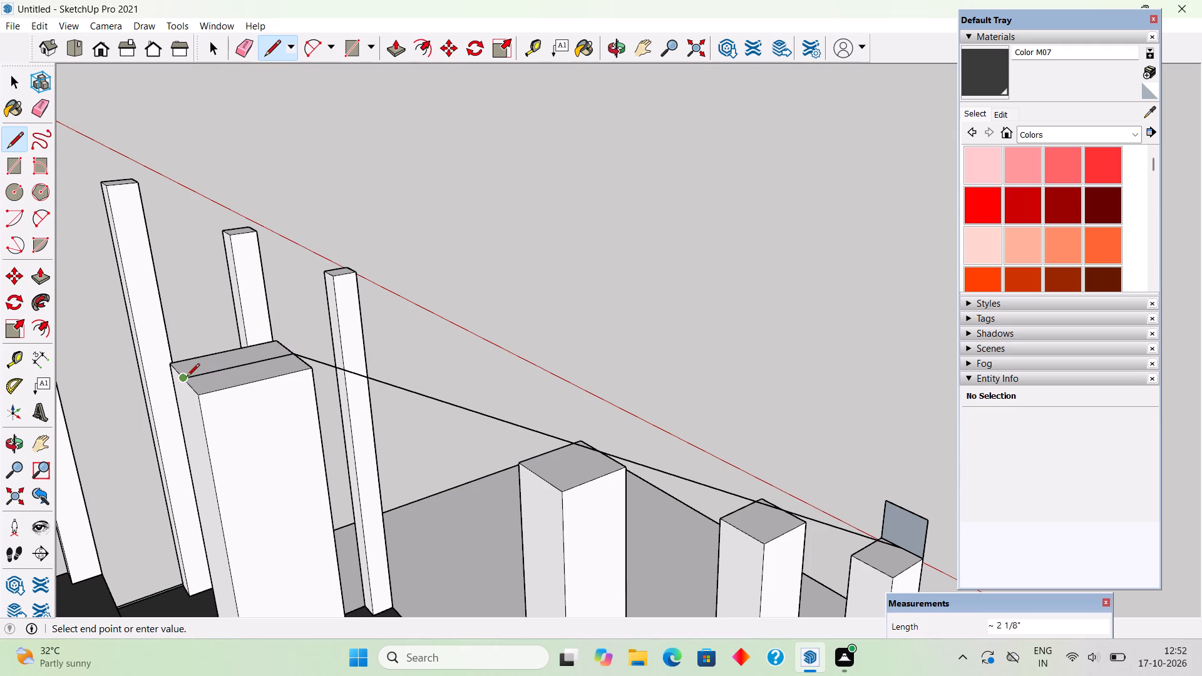
key("space")
Sweep the rectangle along the whole path with Follow Me, forming a handrail that ends at the top post's far edge.
scroll(187, 378, "down", 4)
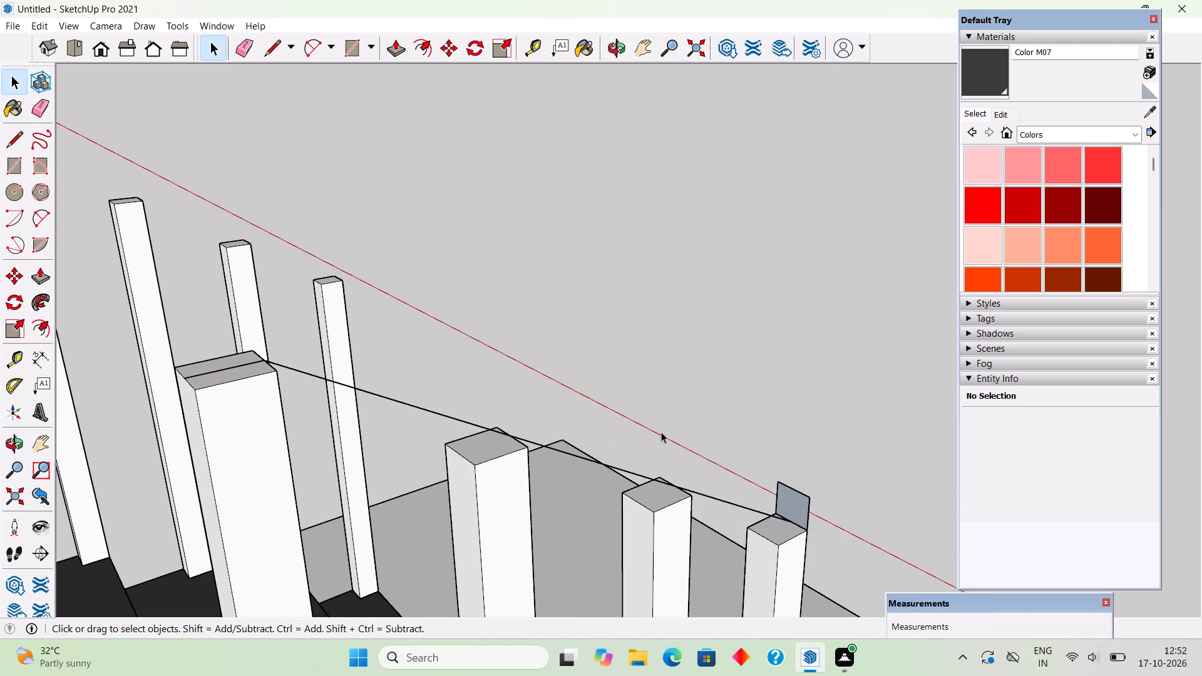
left_click(38, 296)
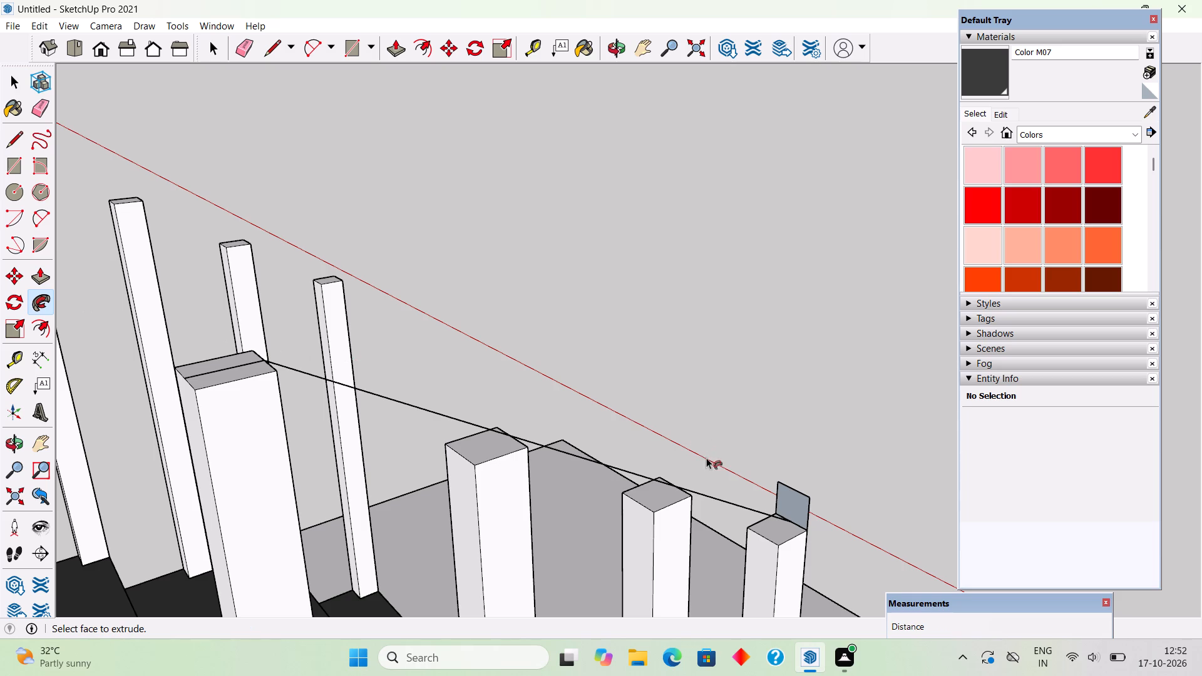
left_click(781, 498)
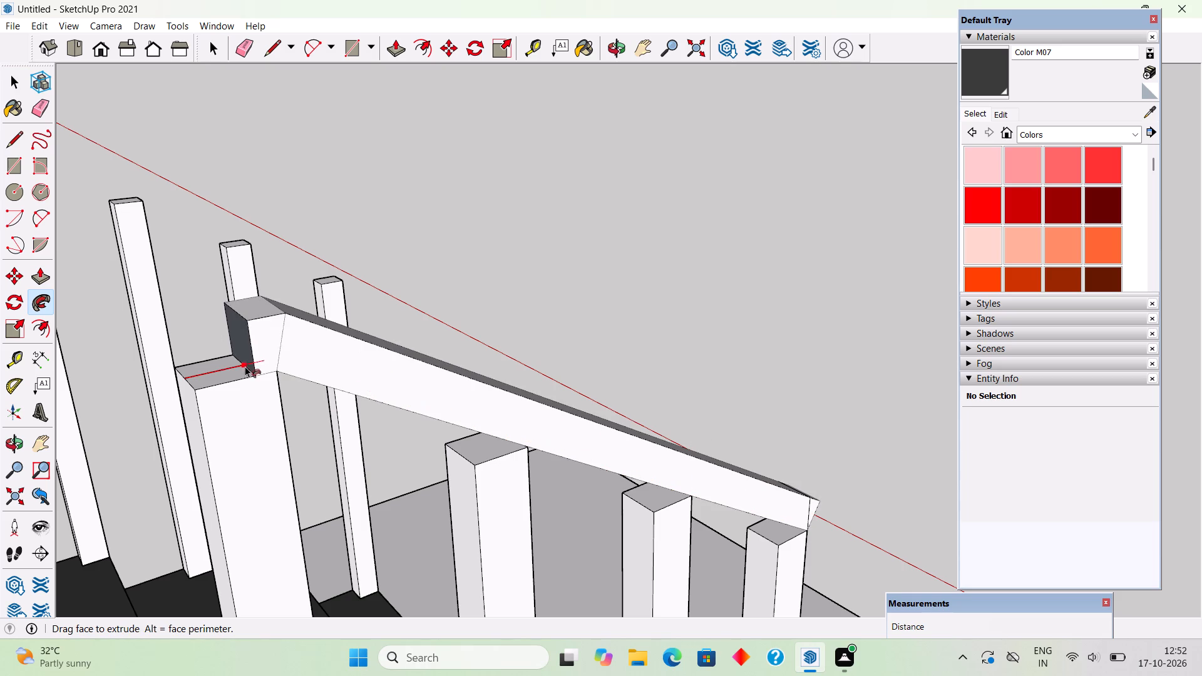
left_click(184, 381)
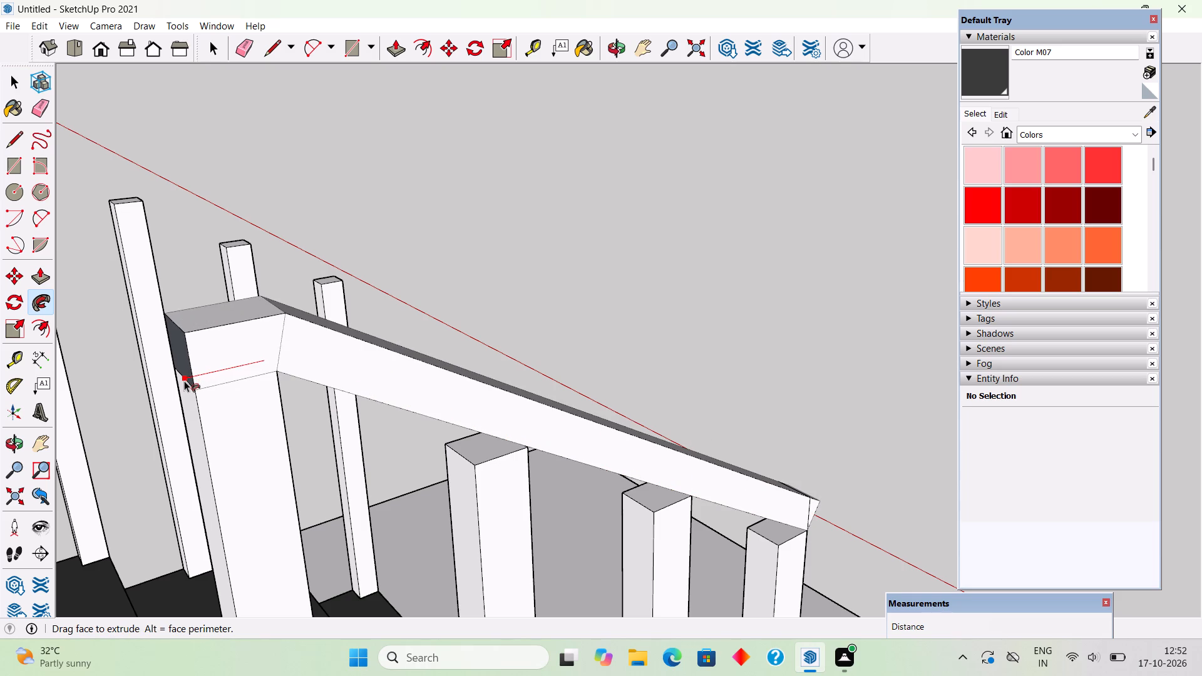
Select all the connected geometry of the finished handrail and make it a group.
scroll(184, 381, "down", 6)
scroll(393, 452, "up", 1)
middle_click_drag(400, 451, 197, 309)
scroll(195, 311, "down", 2)
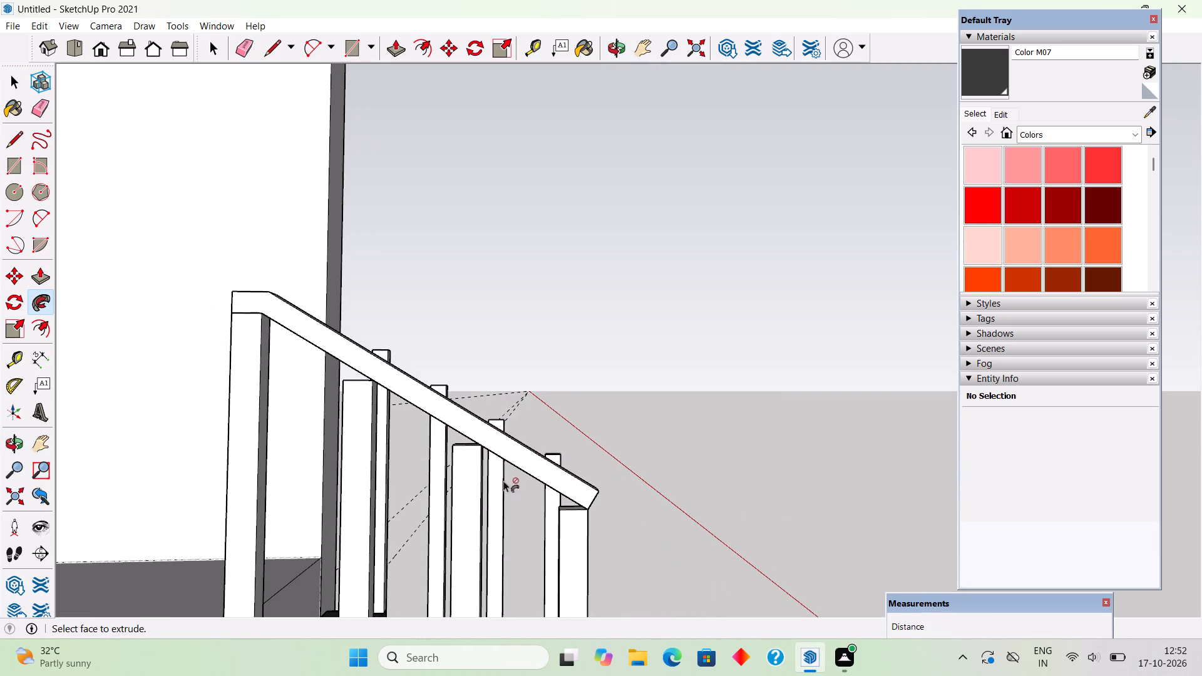
middle_click_drag(589, 473, 790, 398)
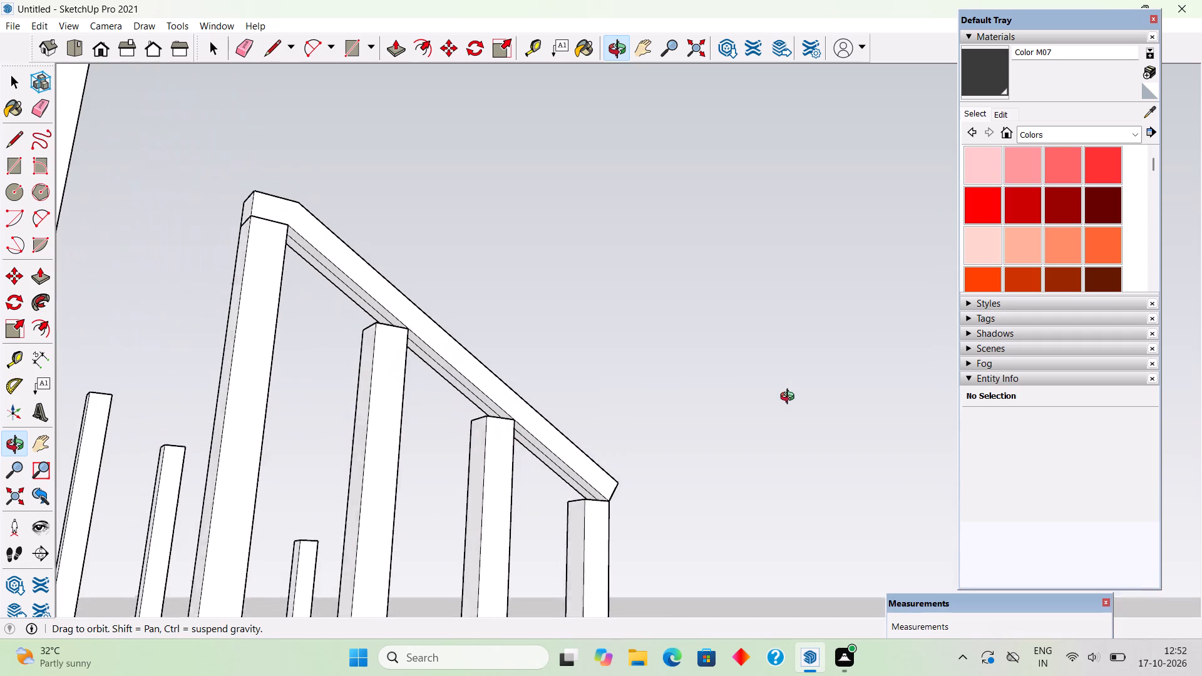
middle_click_drag(790, 398, 278, 441)
scroll(526, 475, "down", 3)
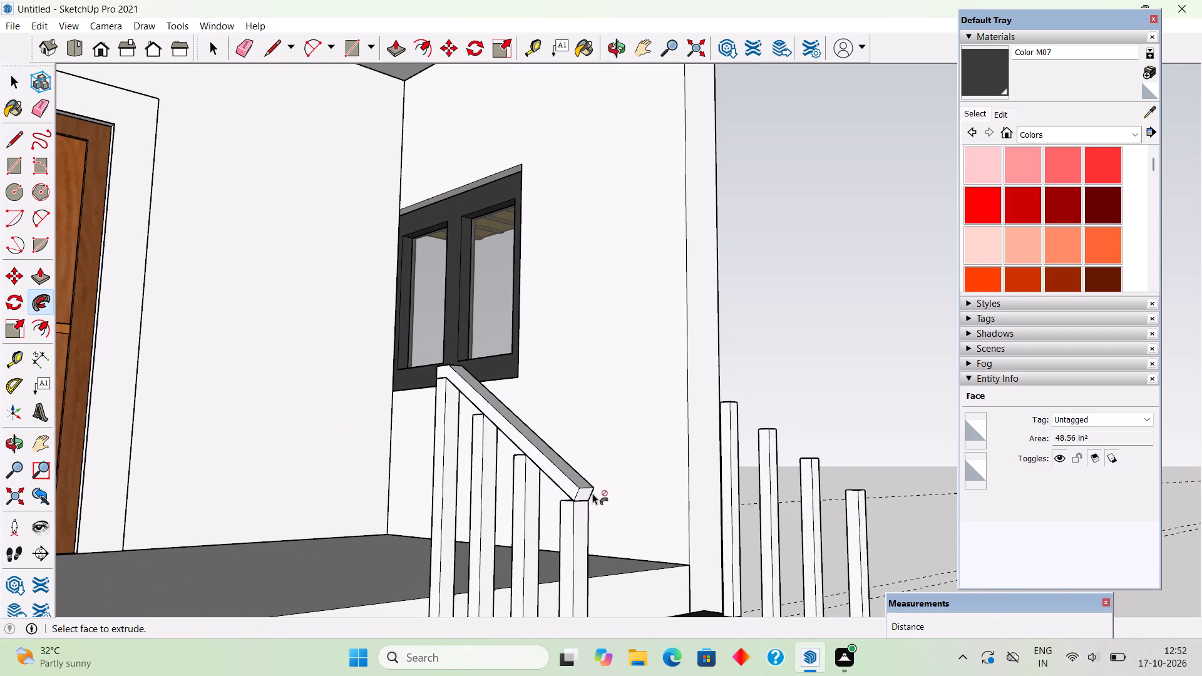
left_click(588, 493)
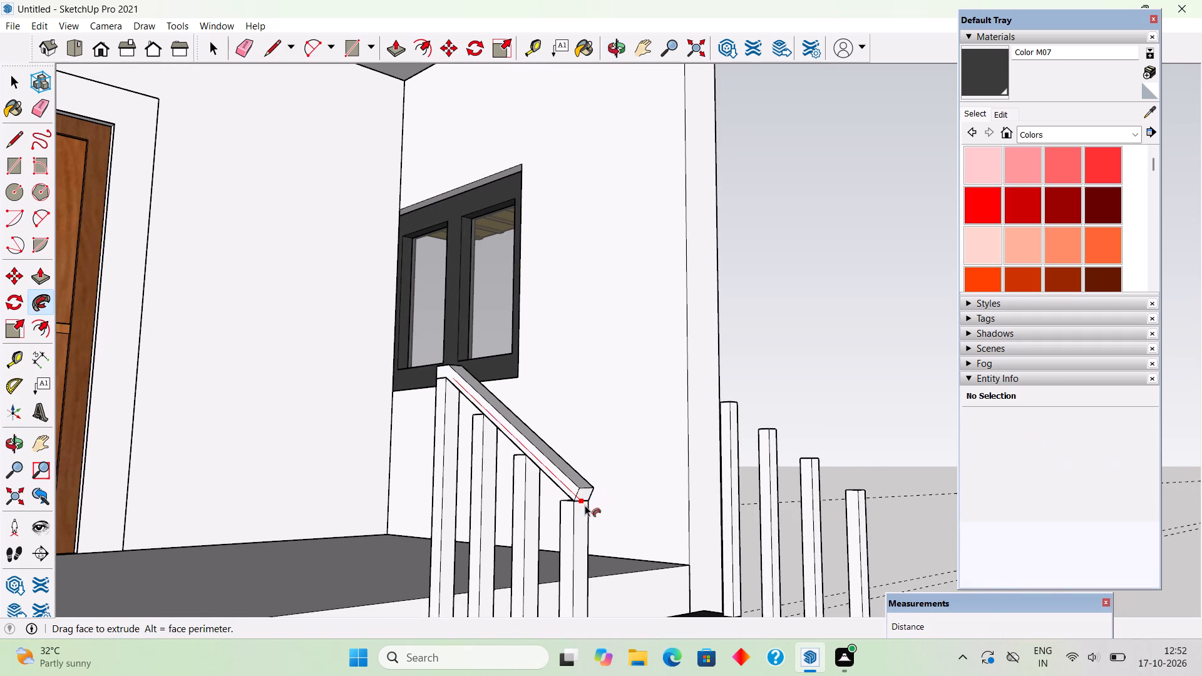
left_click(584, 501)
key("space")
scroll(575, 495, "down", 5)
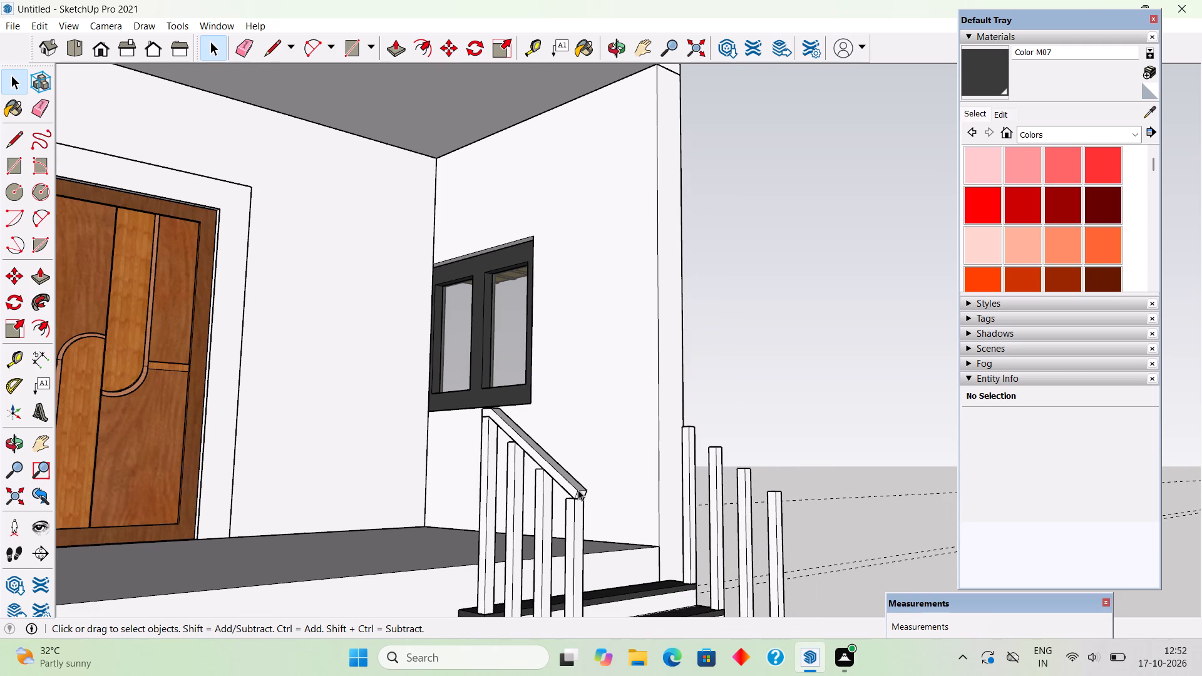
left_click(562, 479)
double_click(562, 479)
right_click(563, 479)
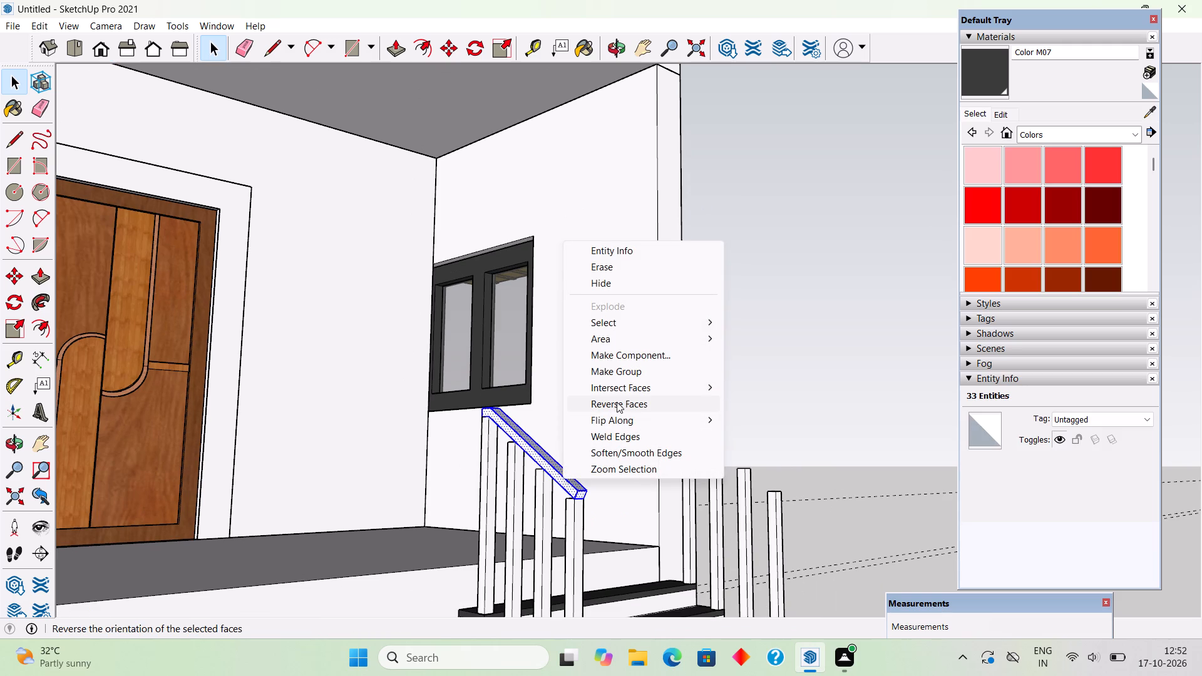
left_click(634, 375)
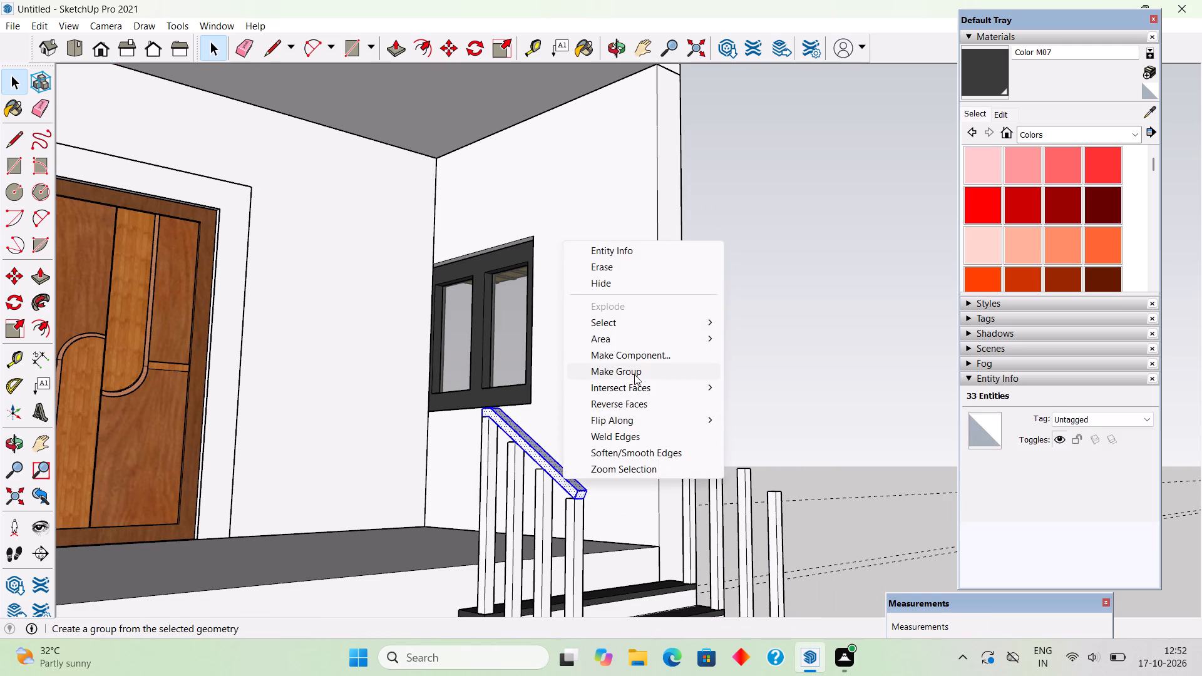
Copy the handrail group about 4' 9 15/16" across the stair onto the opposite row of railing posts.
middle_click_drag(667, 453, 292, 476)
scroll(292, 473, "down", 4)
scroll(694, 577, "up", 3)
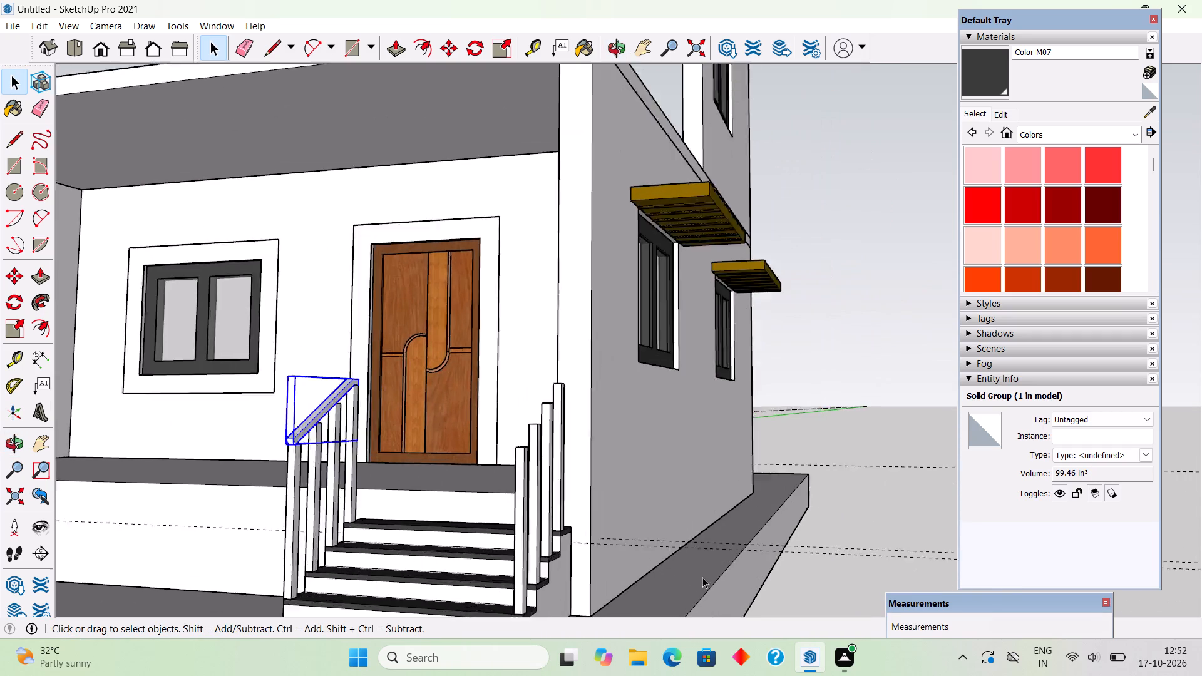
scroll(702, 577, "up", 2)
scroll(485, 517, "up", 1)
middle_click_drag(480, 506, 804, 499)
scroll(241, 394, "up", 2)
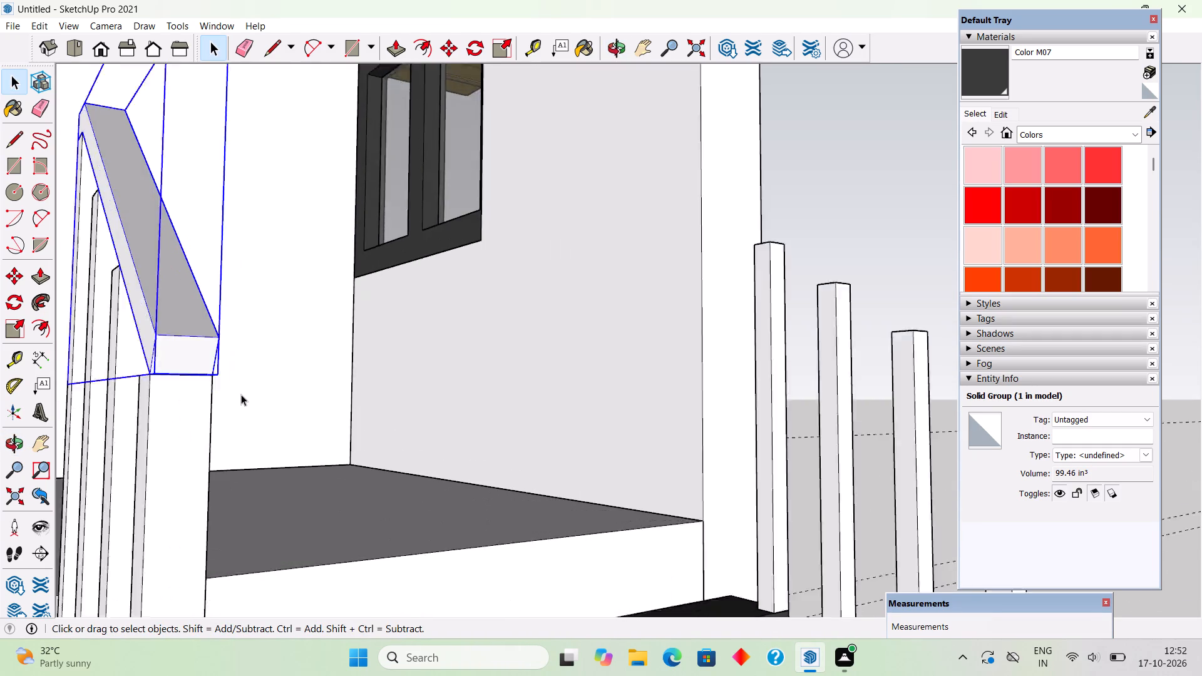
scroll(241, 394, "up", 2)
scroll(241, 394, "down", 2)
key("m")
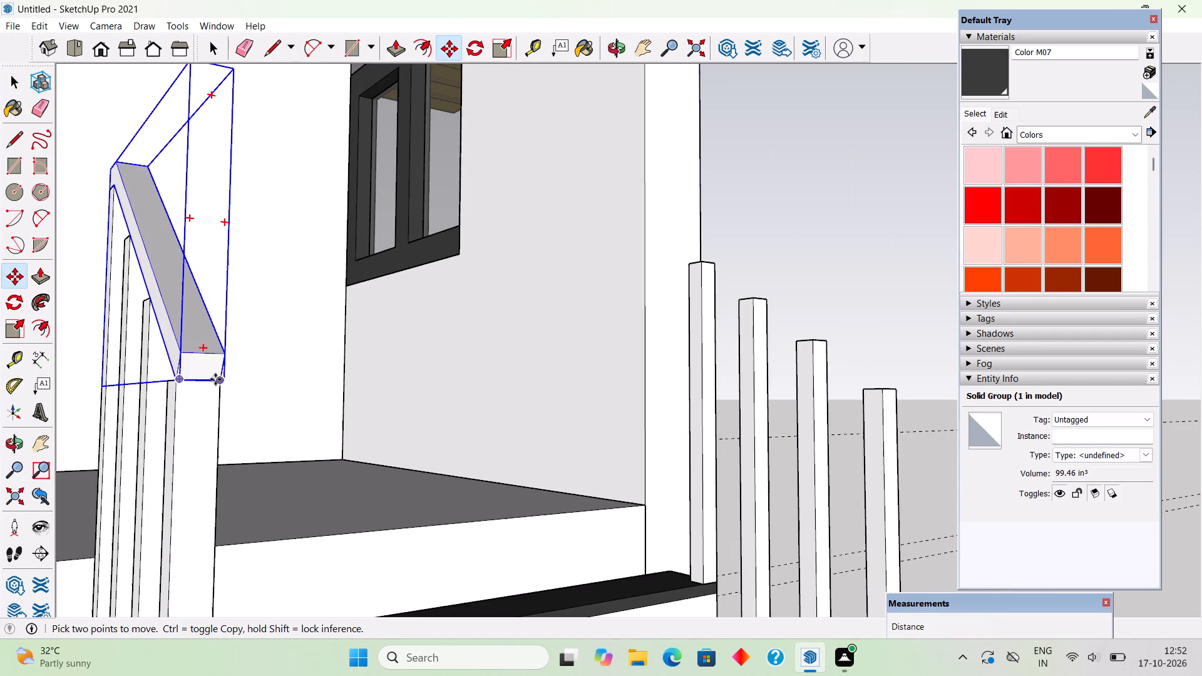
left_click(221, 381)
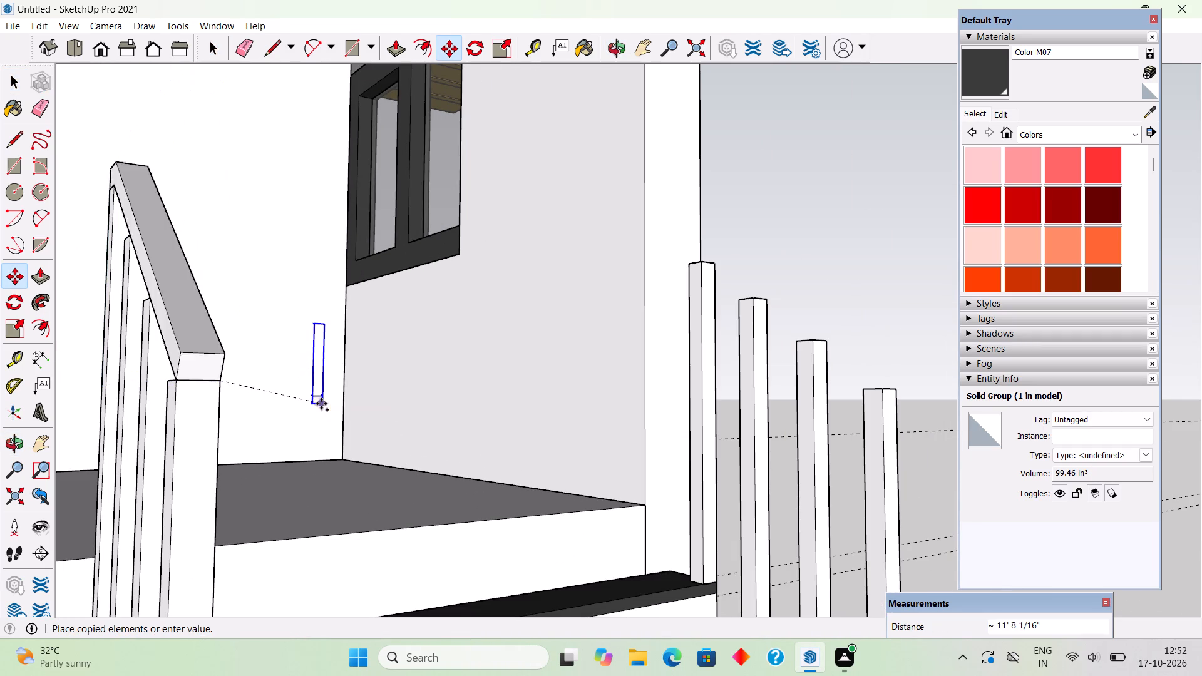
scroll(321, 404, "down", 3)
middle_click_drag(444, 409, 229, 421)
scroll(702, 382, "up", 3)
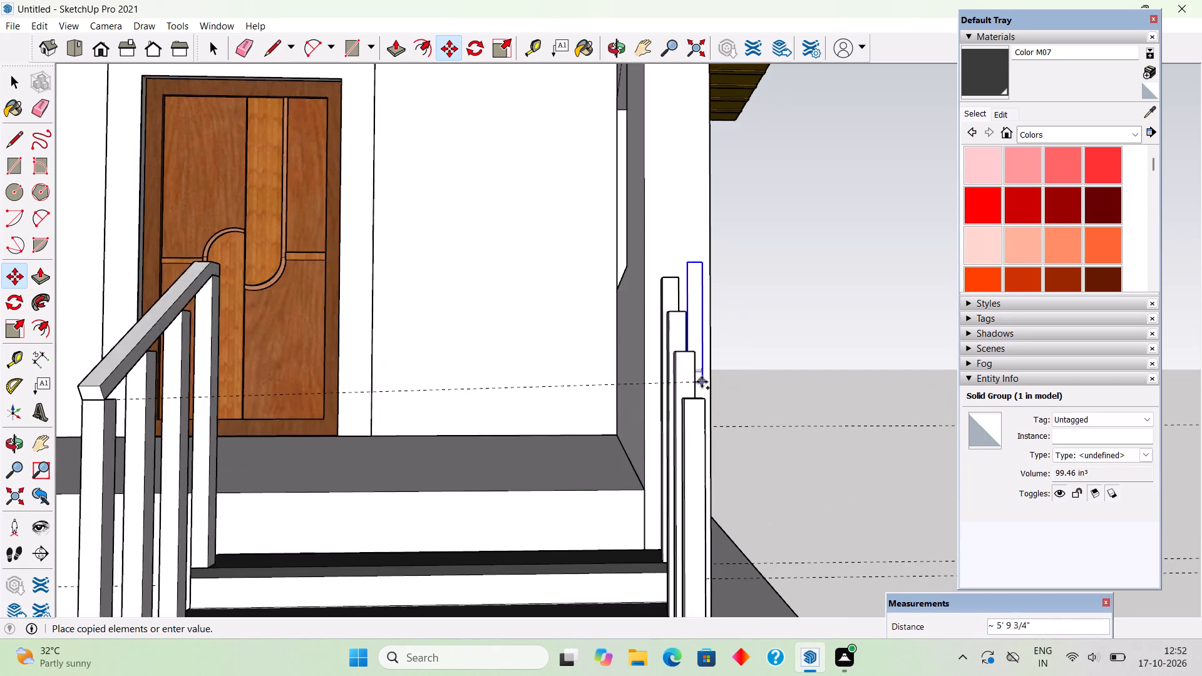
scroll(702, 382, "up", 4)
left_click(707, 402)
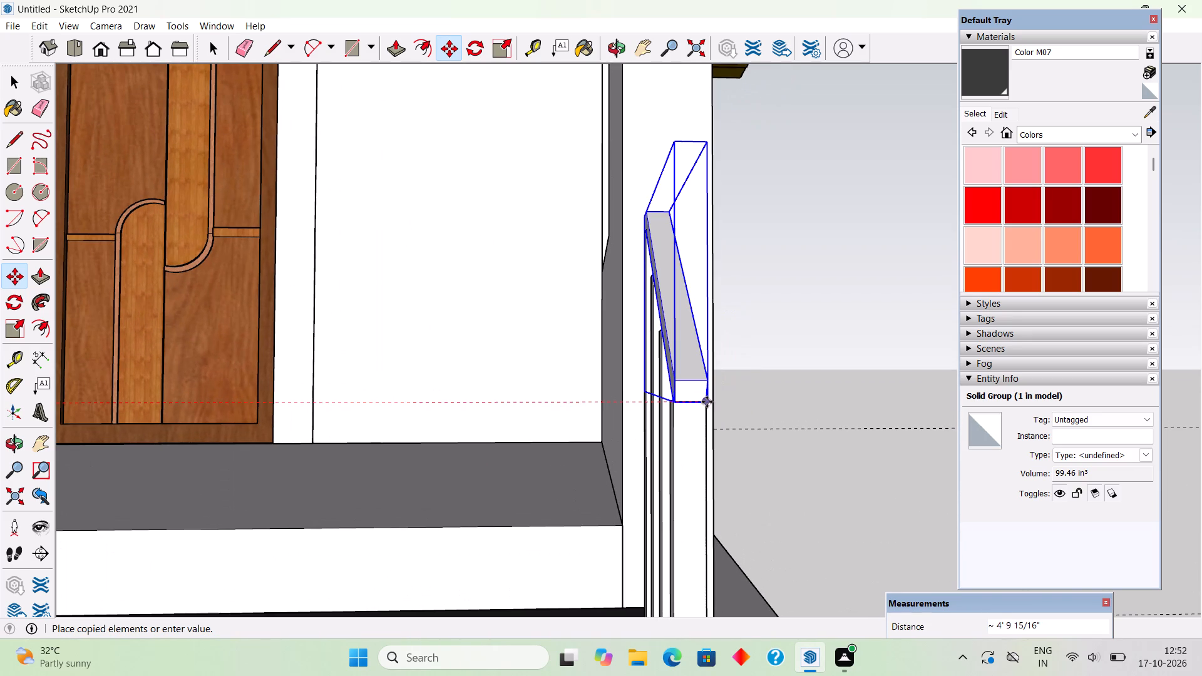
key("space")
scroll(707, 402, "down", 5)
left_click(783, 387)
scroll(783, 384, "down", 4)
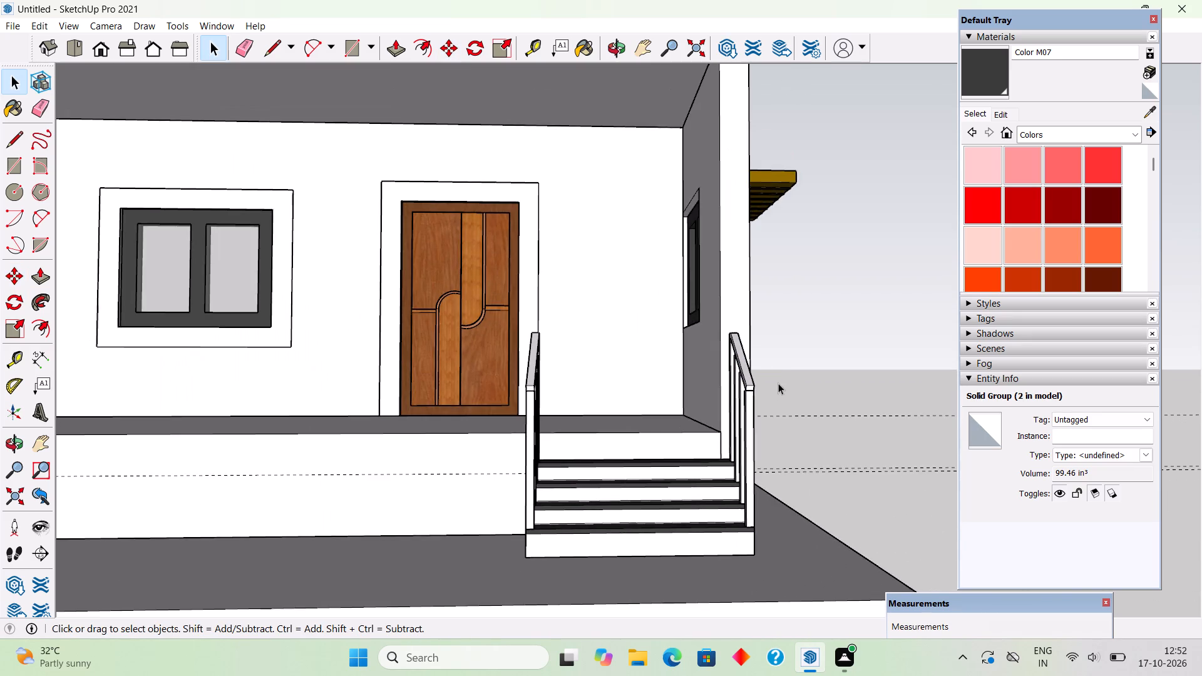
Push/Pull the upper end face of the wall-side handrail about 5 5/8" to meet the house wall, working inside its group.
middle_click_drag(737, 360, 883, 568)
middle_click_drag(560, 460, 580, 463)
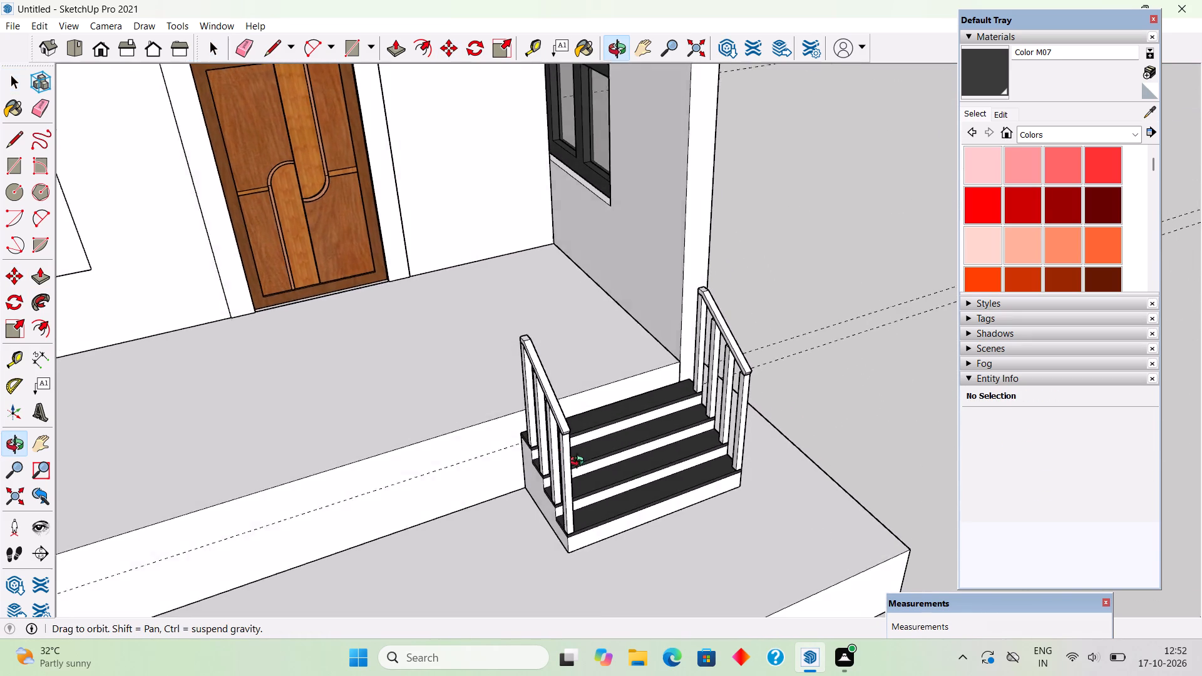
middle_click_drag(580, 463, 949, 446)
scroll(610, 369, "up", 8)
middle_click_drag(649, 386, 667, 394)
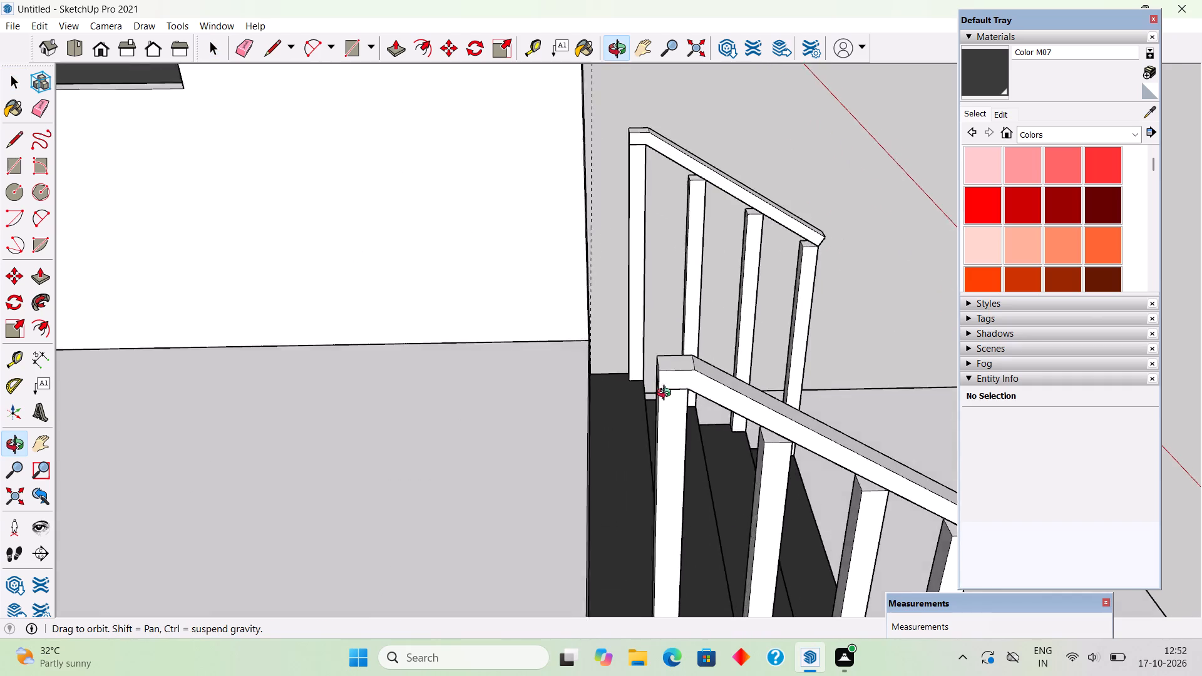
middle_click_drag(667, 394, 801, 403)
scroll(801, 379, "up", 3)
scroll(756, 340, "down", 3)
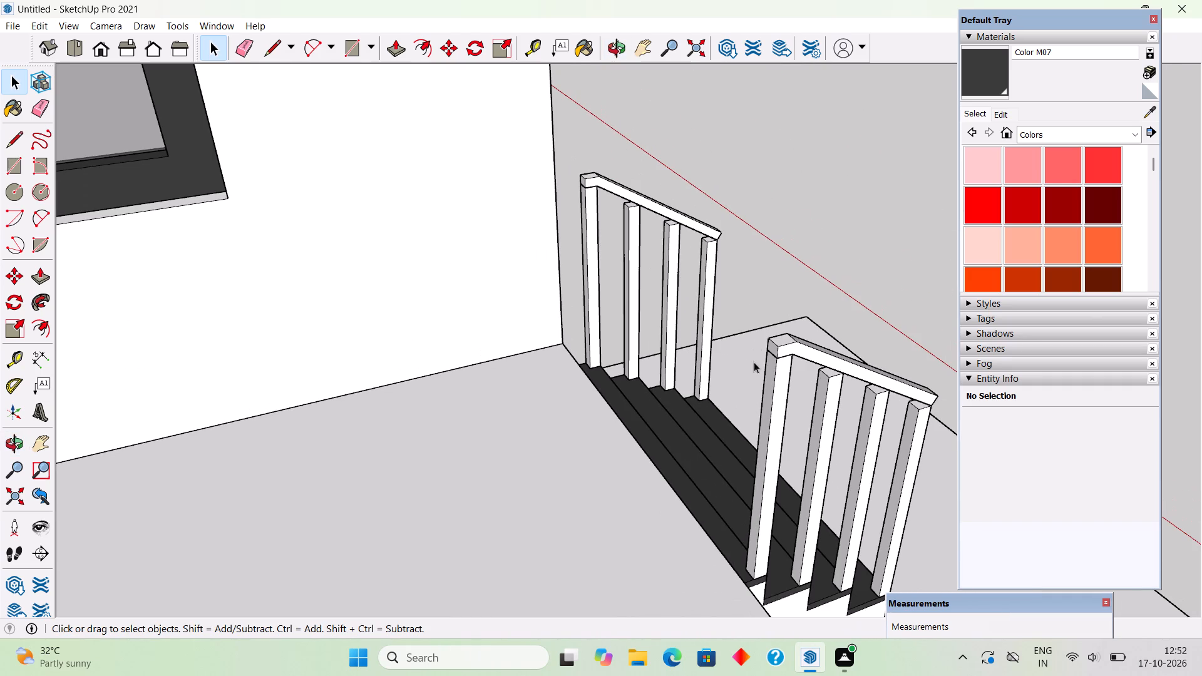
scroll(502, 173, "up", 7)
scroll(644, 169, "up", 4)
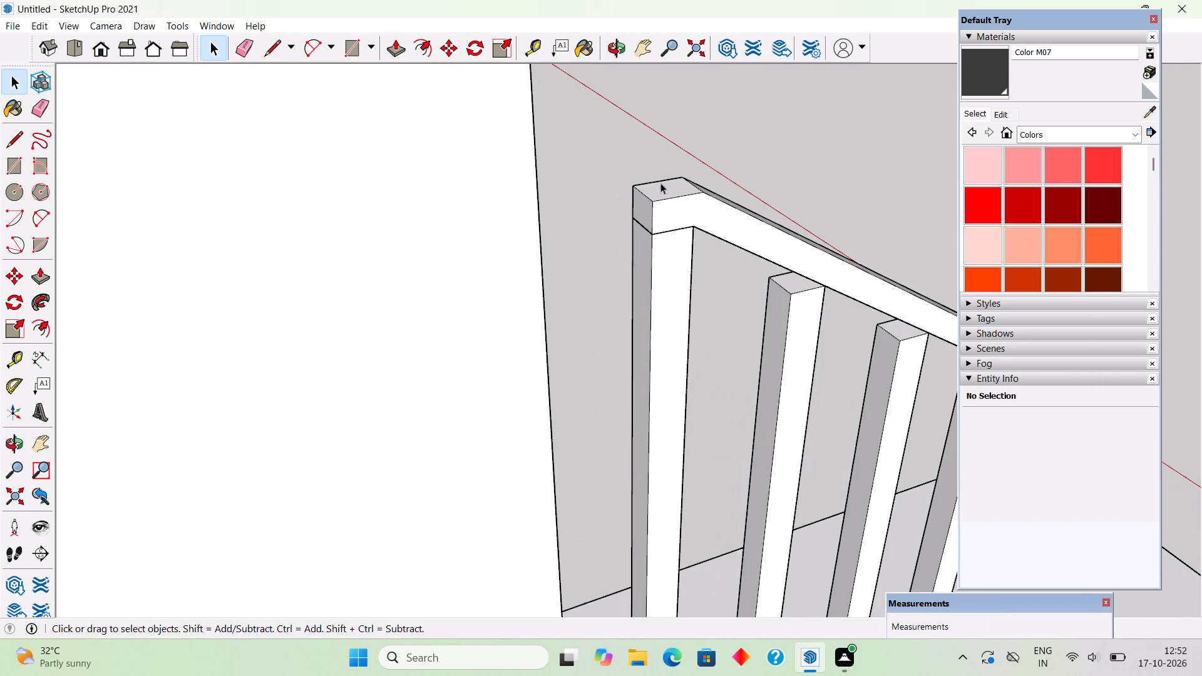
scroll(654, 192, "up", 5)
triple_click(635, 232)
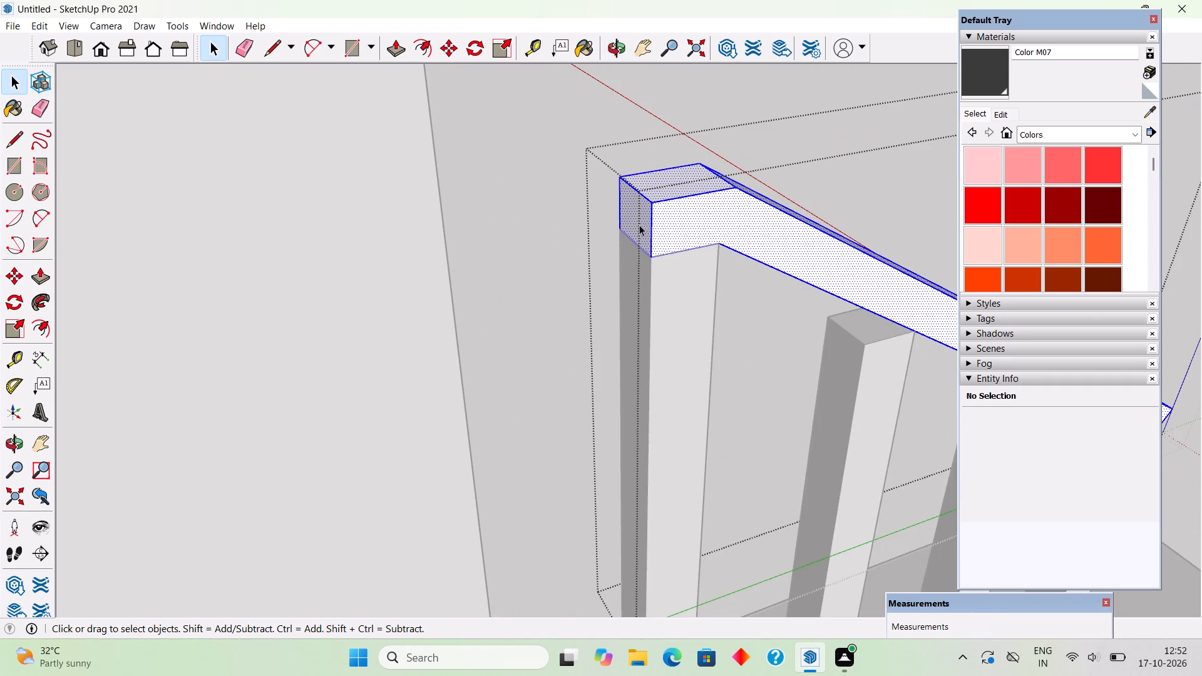
key("p")
left_click(644, 207)
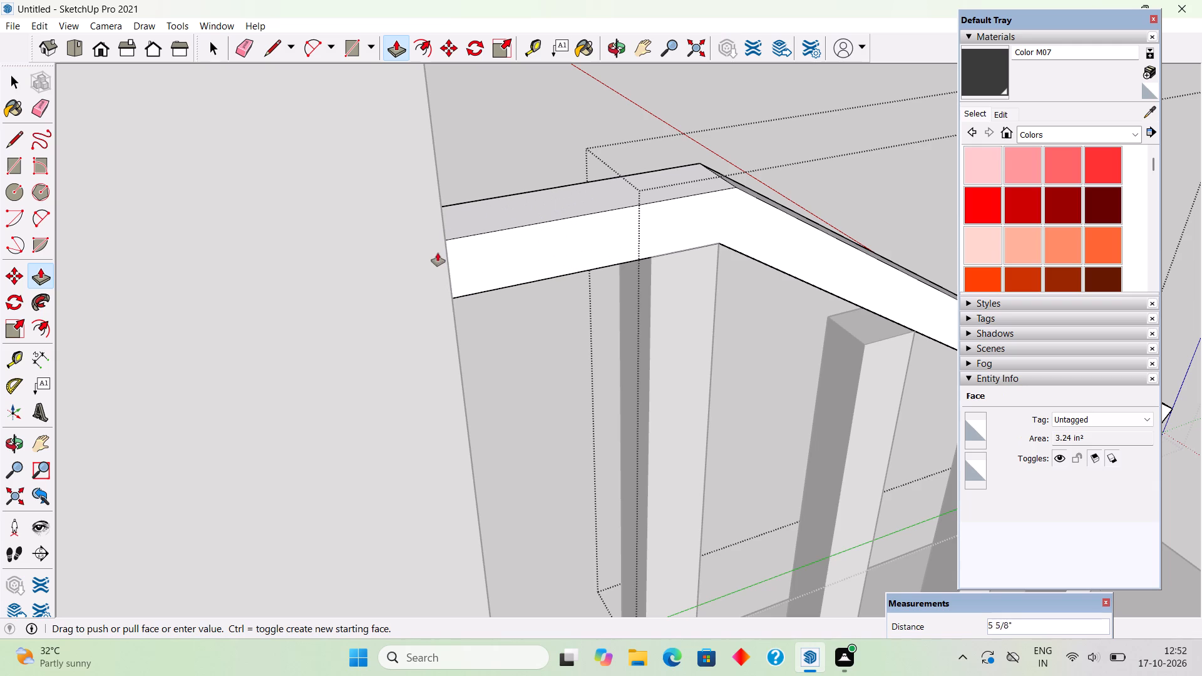
left_click(451, 275)
key("space")
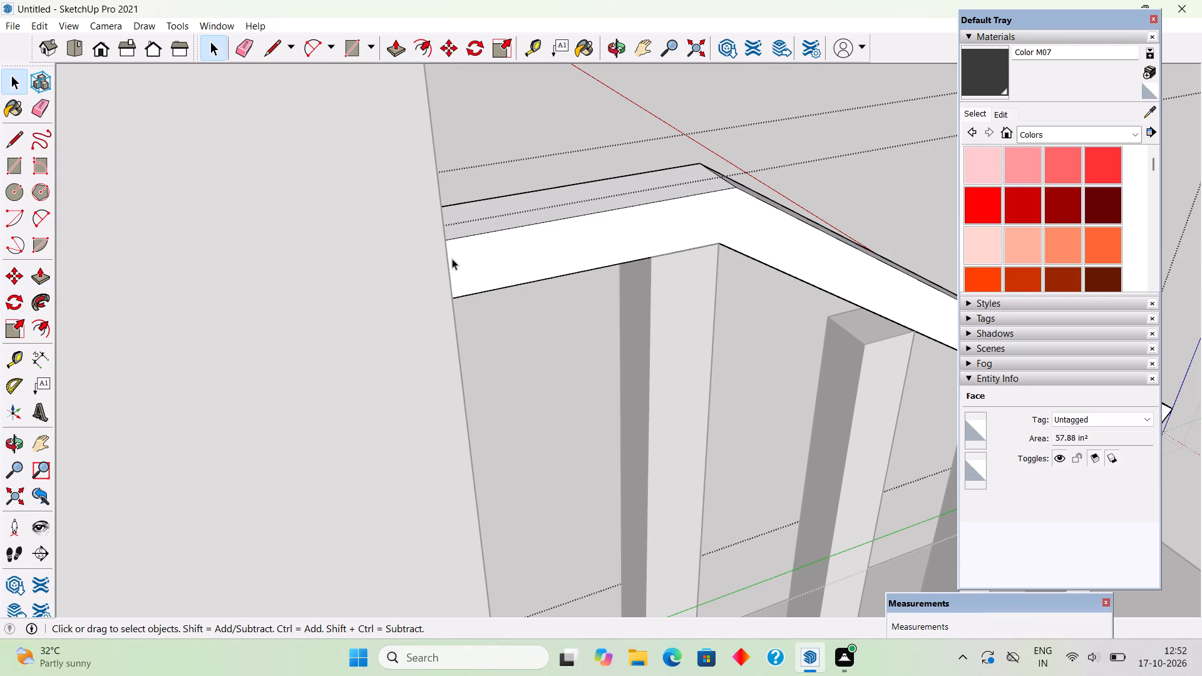
left_click(500, 116)
Examine the extended handrail's junction with the wall and both stair railings from several sides.
scroll(612, 279, "down", 5)
middle_click_drag(638, 322, 534, 202)
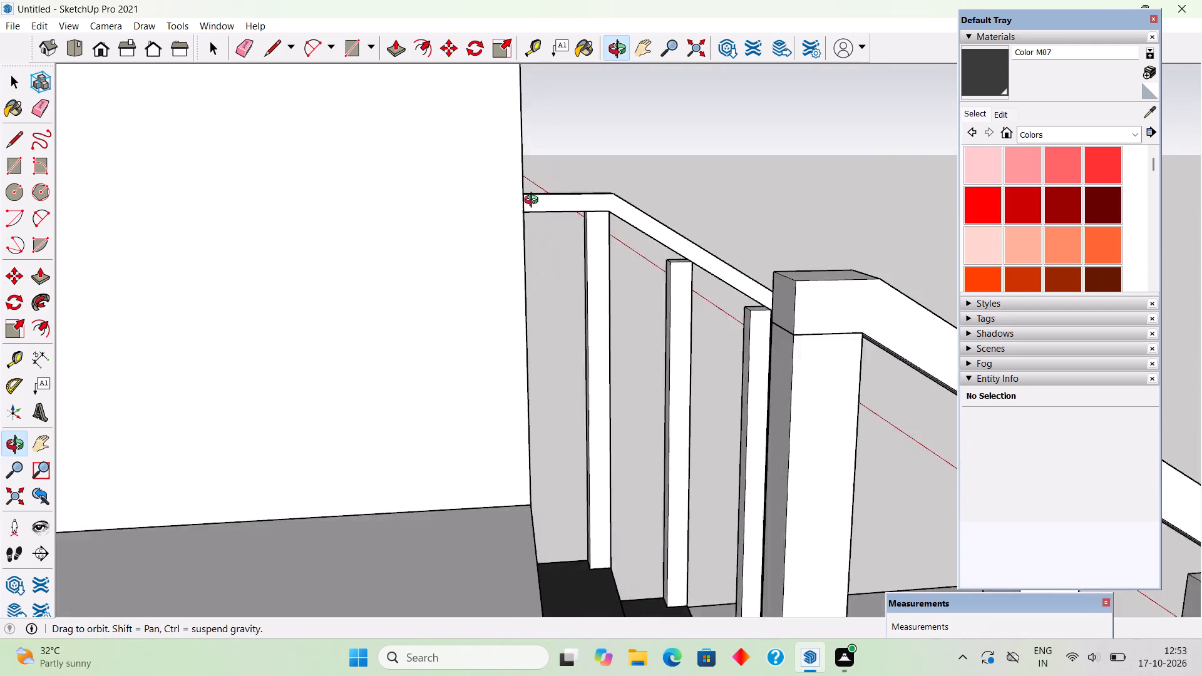
middle_click_drag(534, 202, 532, 206)
scroll(533, 205, "down", 3)
middle_click_drag(611, 362, 679, 349)
scroll(764, 252, "up", 3)
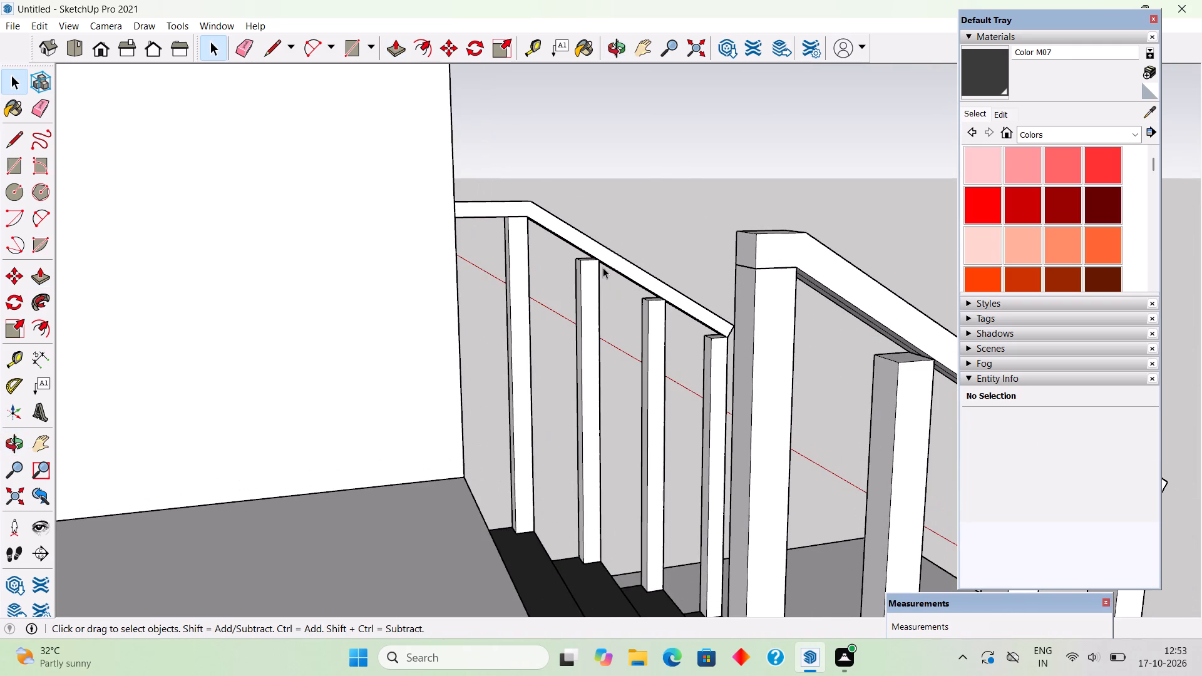
scroll(603, 267, "down", 5)
middle_click_drag(639, 342, 205, 346)
scroll(205, 346, "down", 4)
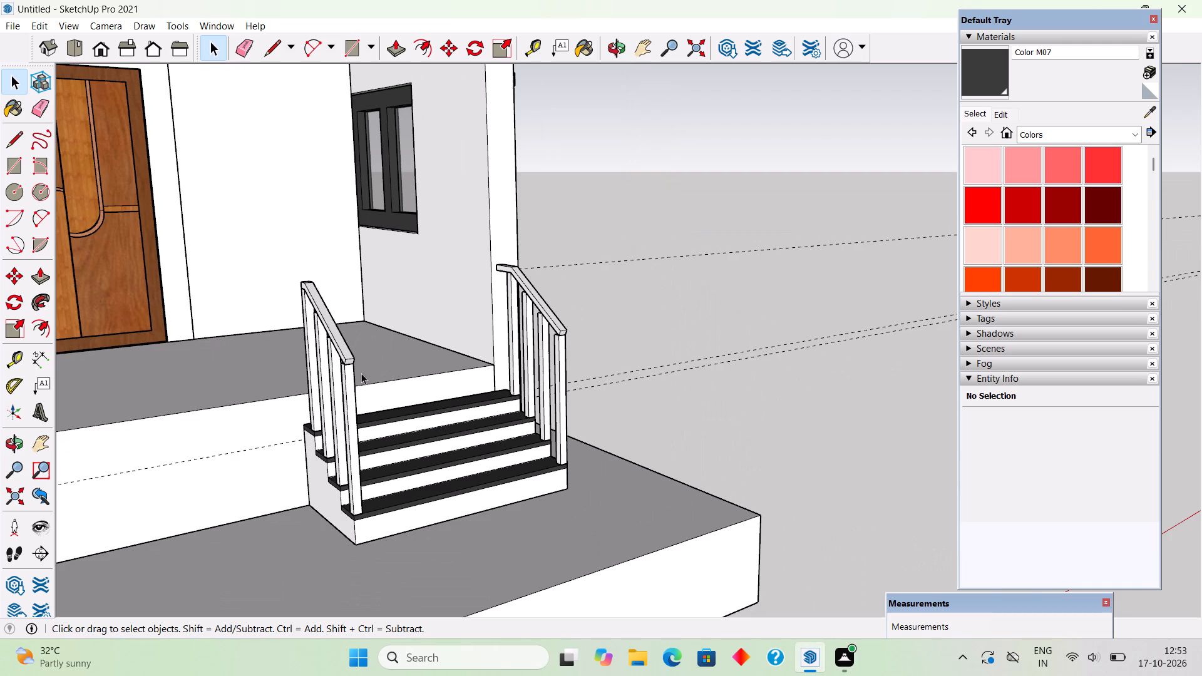
middle_click_drag(427, 411, 486, 460)
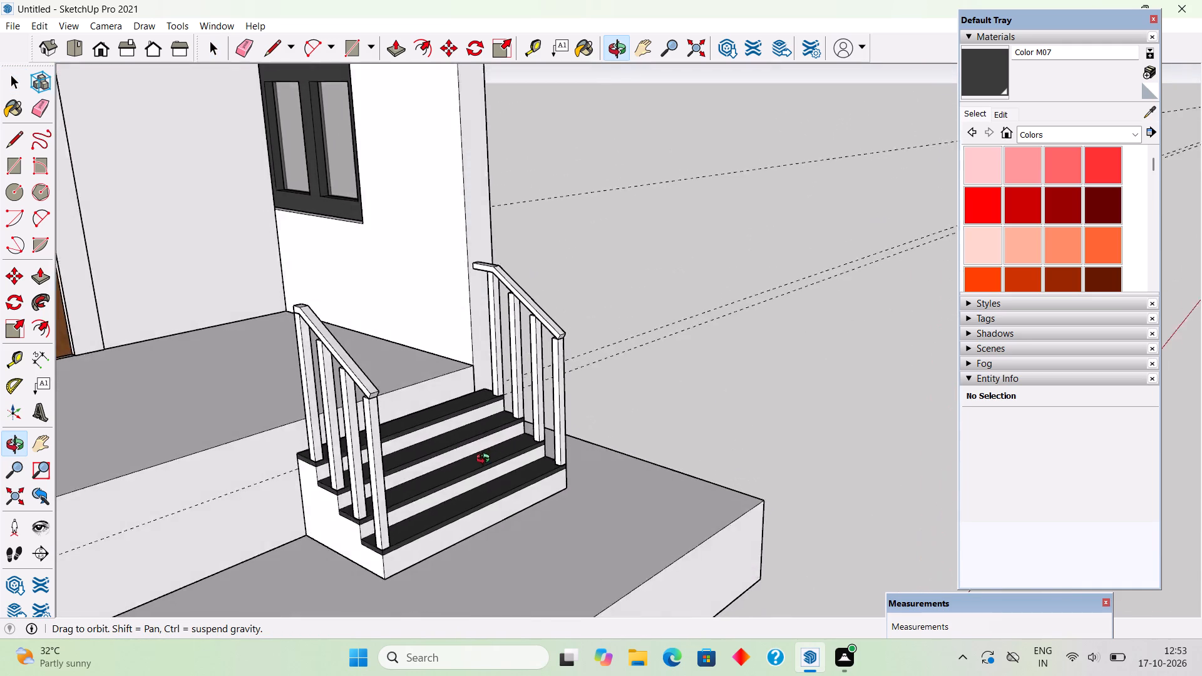
middle_click_drag(486, 460, 398, 464)
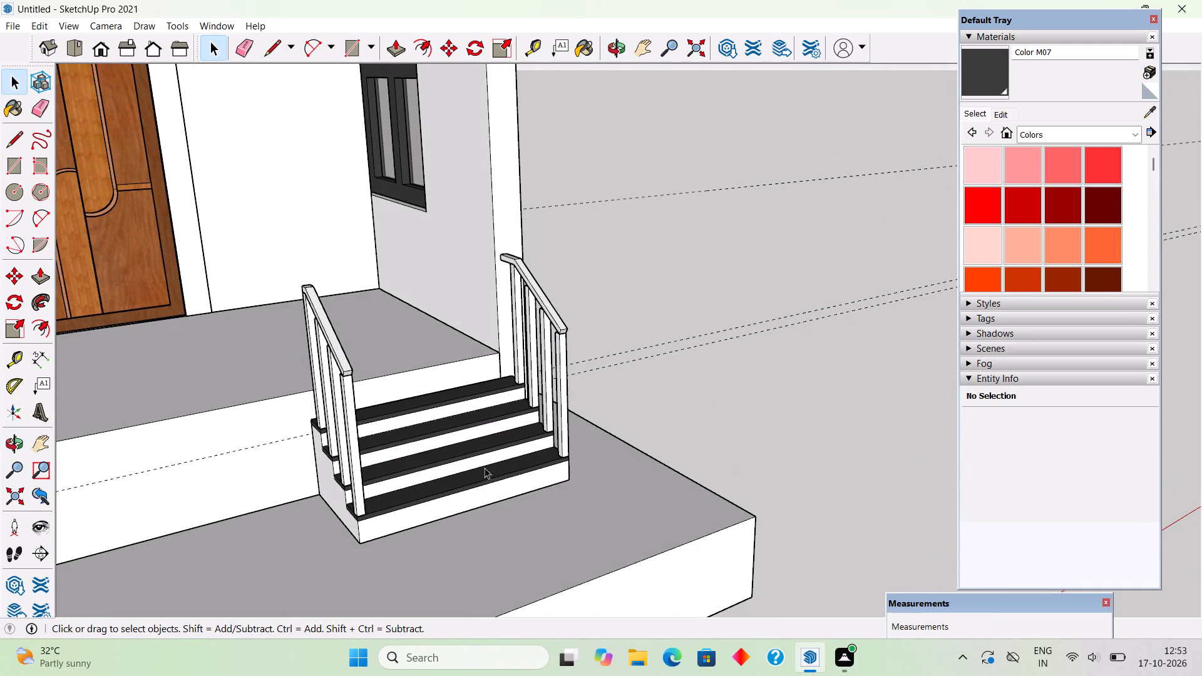
Copy the handrail on the stair's open side straight down its posts by about 1' 1/2" as a middle rail.
scroll(526, 389, "up", 3)
middle_click_drag(498, 407, 672, 369)
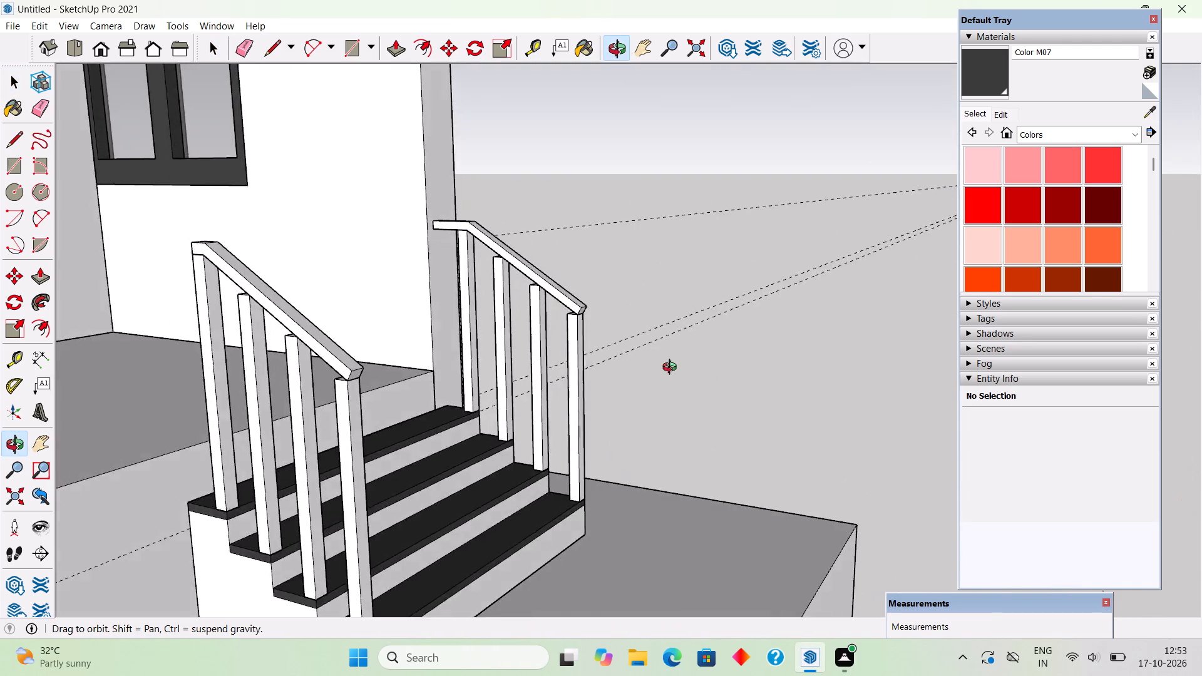
middle_click_drag(672, 369, 788, 304)
left_click(502, 290)
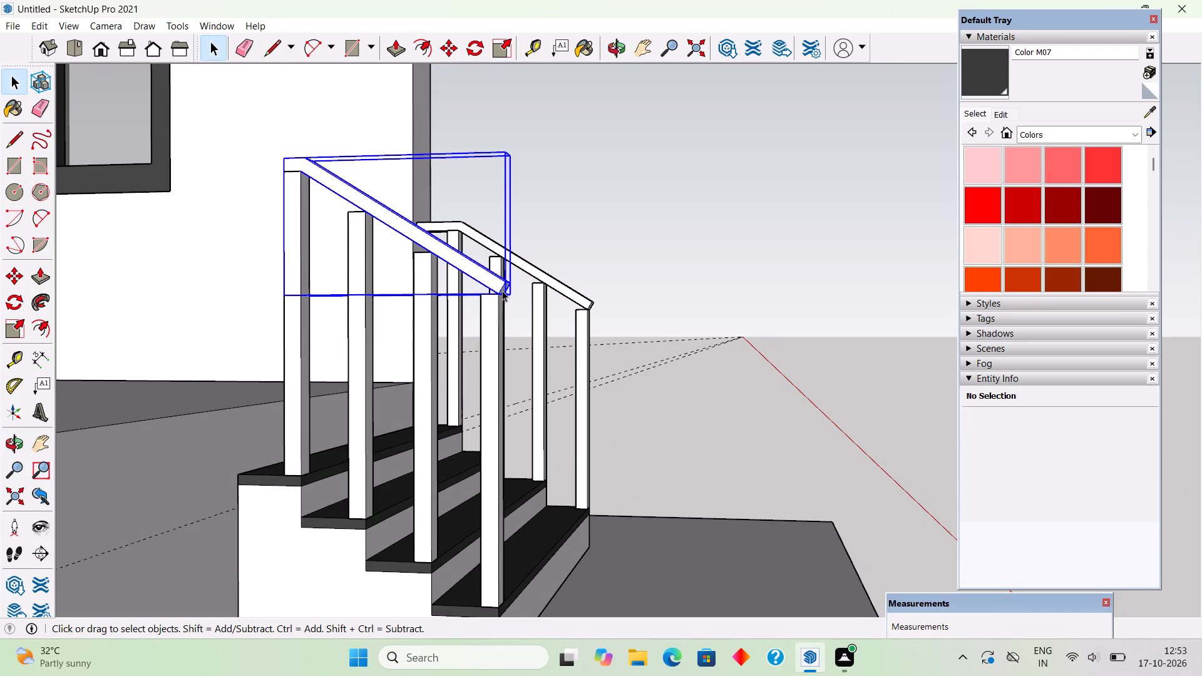
key("m")
left_click(503, 295)
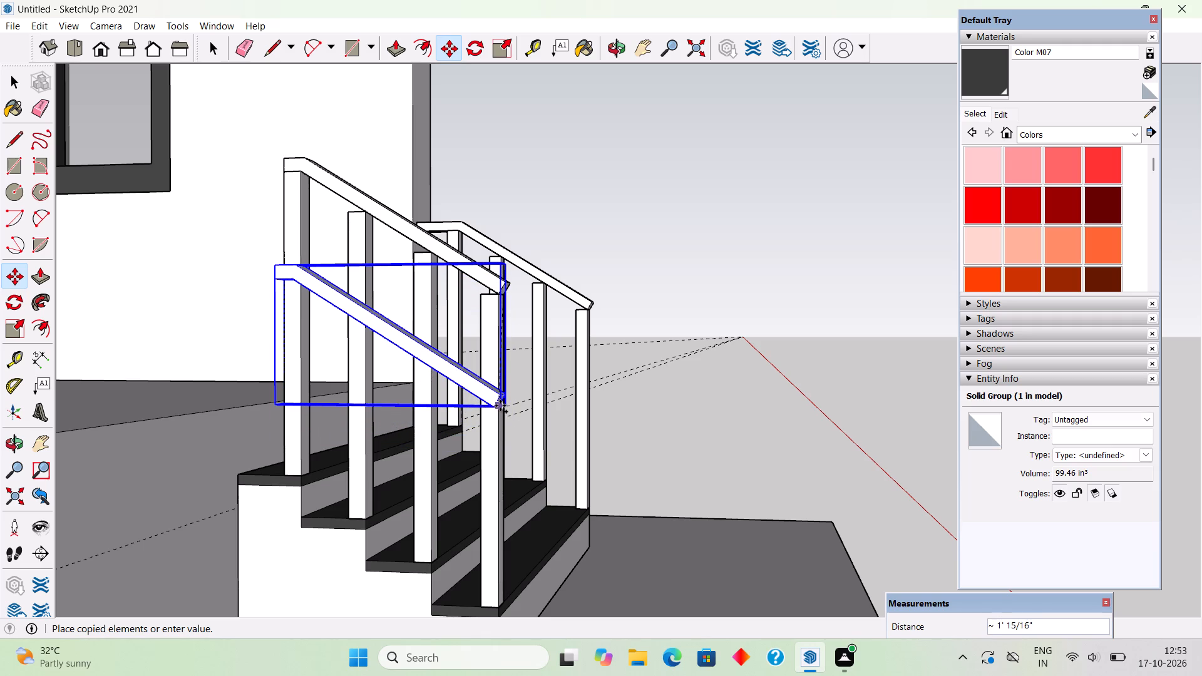
scroll(501, 406, "up", 10)
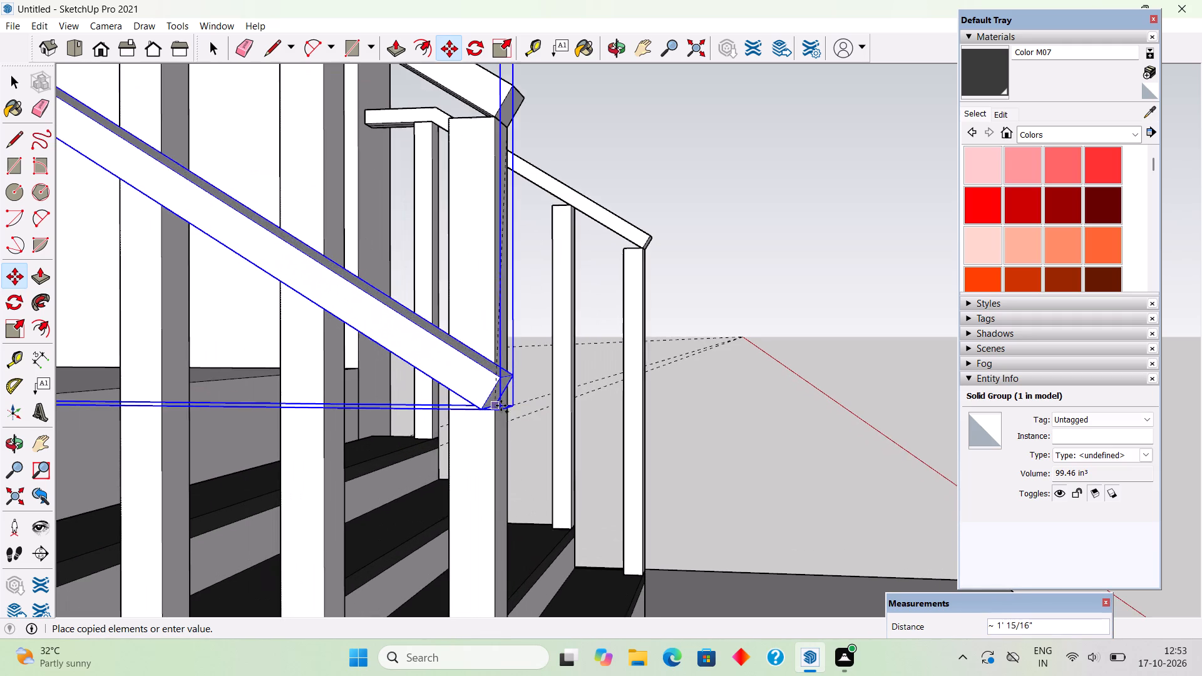
middle_click_drag(501, 406, 538, 454)
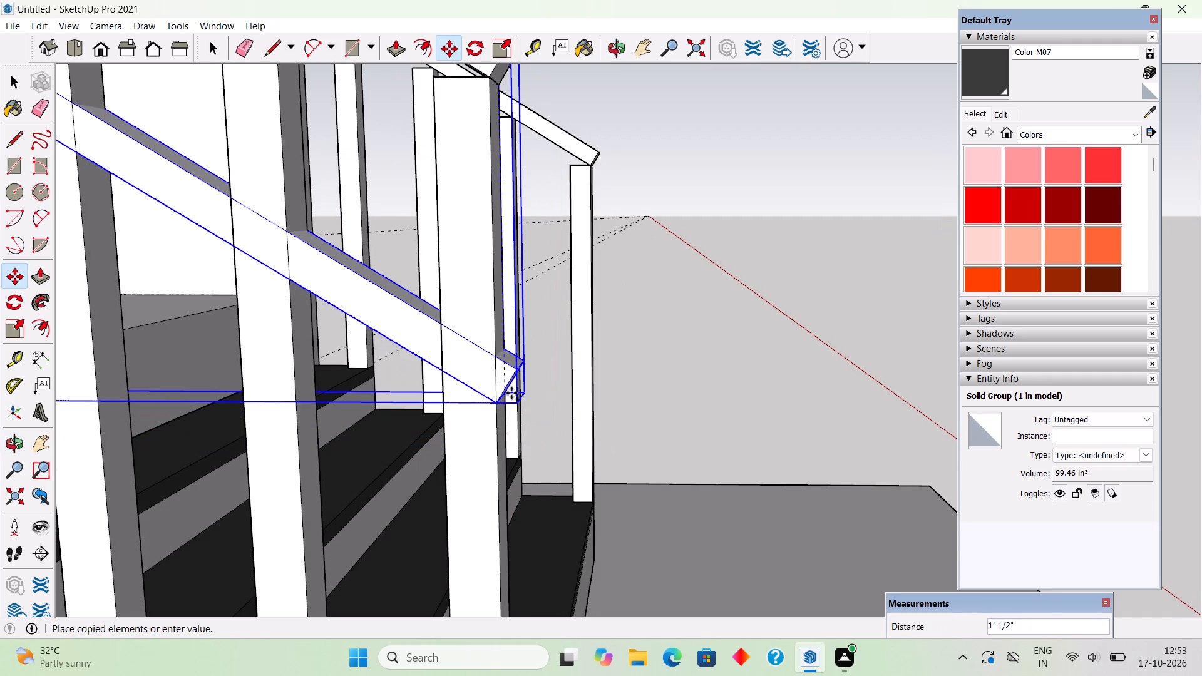
left_click(511, 392)
Copy the middle rail down another 1' along the same posts as a lower rail.
left_click(497, 404)
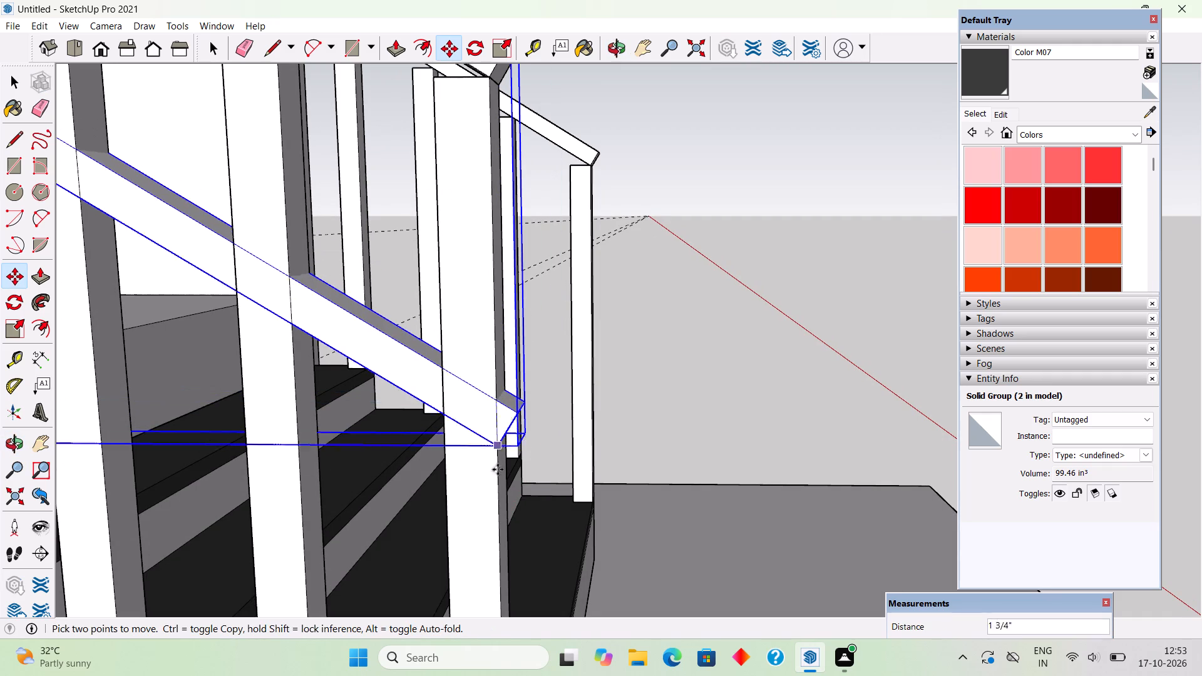
scroll(500, 486, "down", 11)
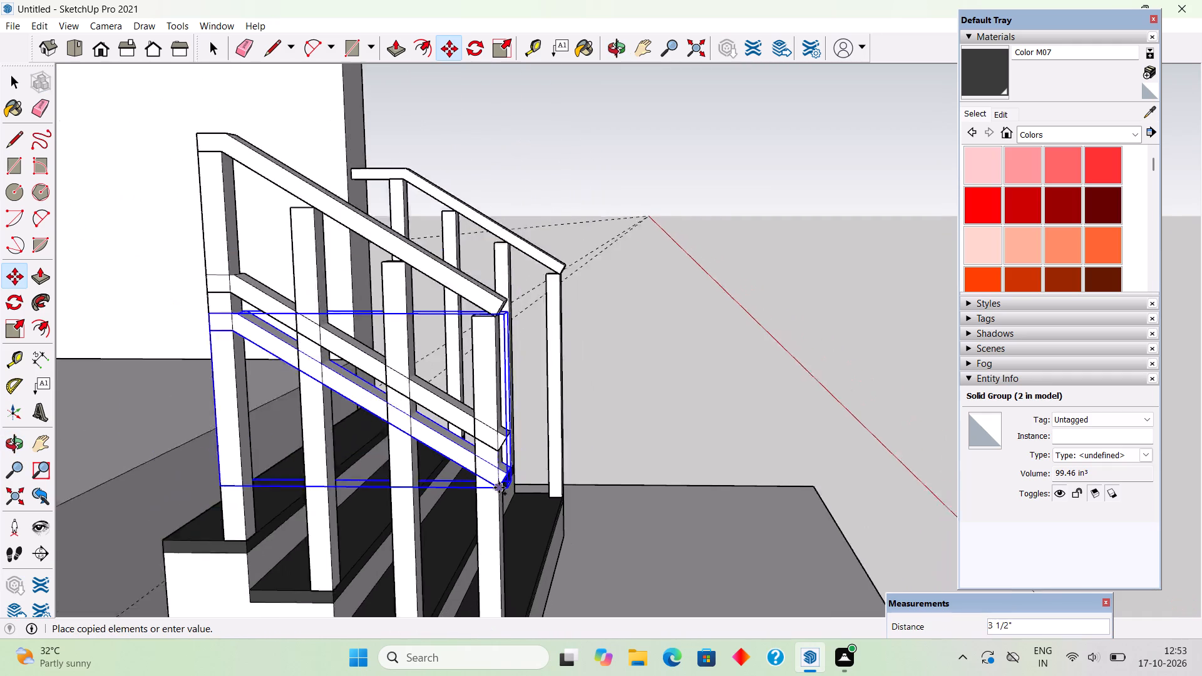
scroll(499, 488, "down", 2)
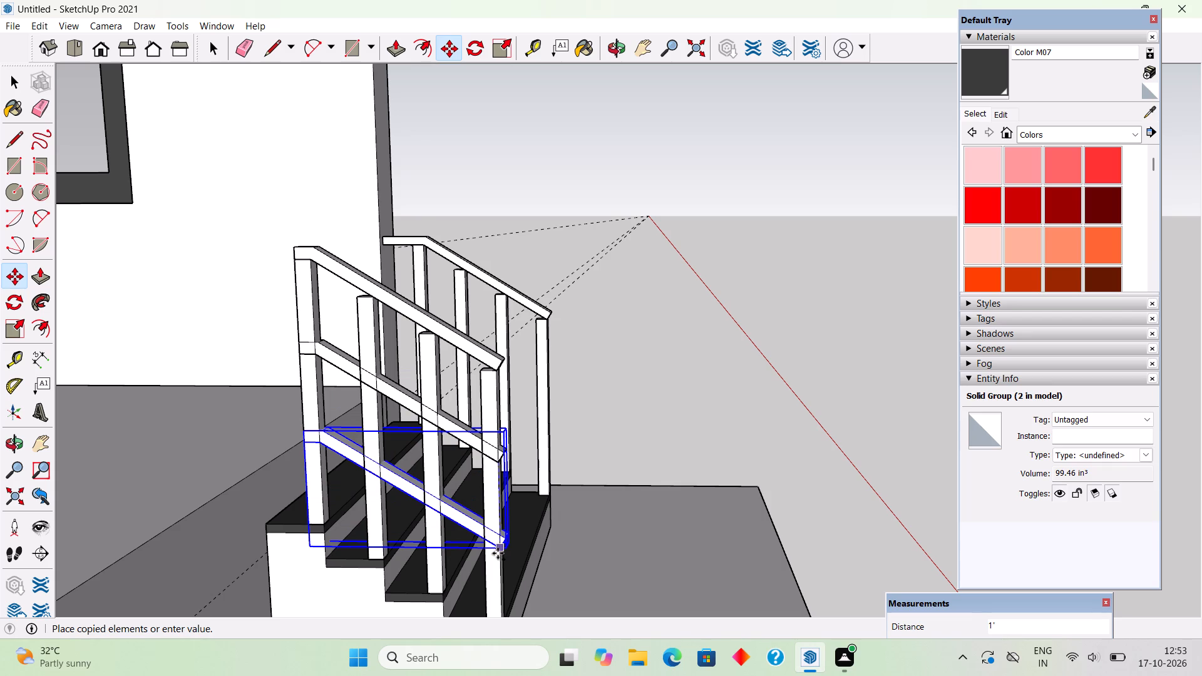
left_click(498, 553)
key("space")
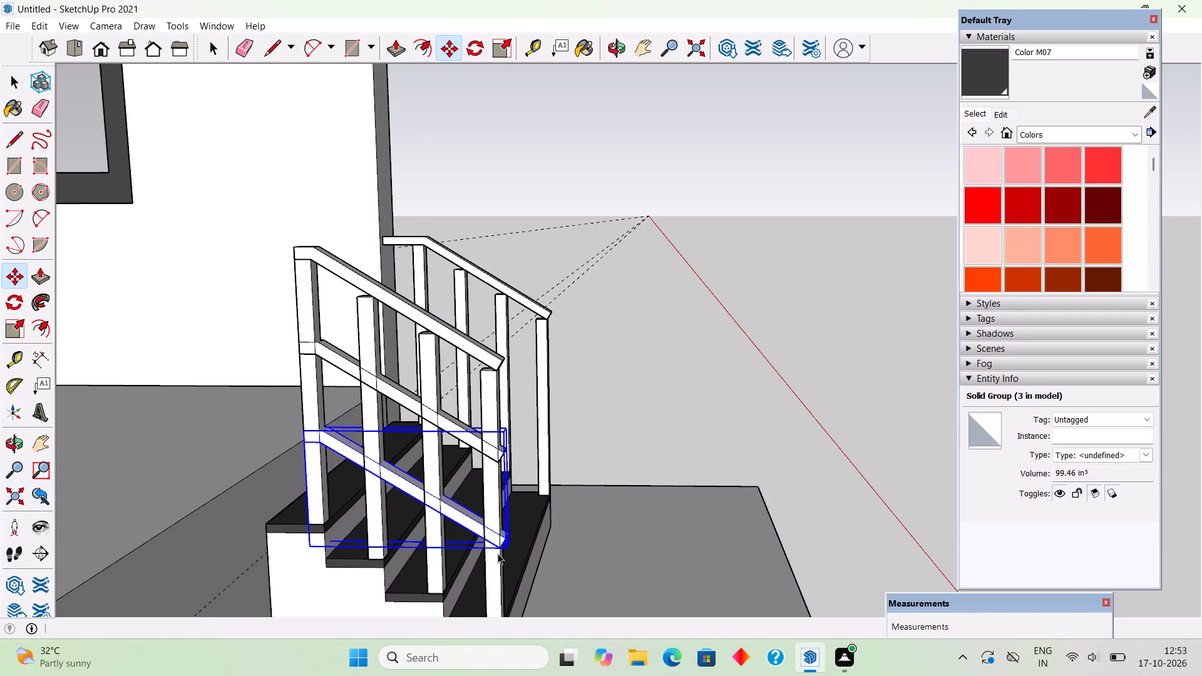
Copy the middle rail from the stair's open side about 4' 9 15/16" across onto the posts of the wall-side railing.
left_click(662, 385)
middle_click_drag(473, 397, 153, 401)
scroll(272, 373, "down", 1)
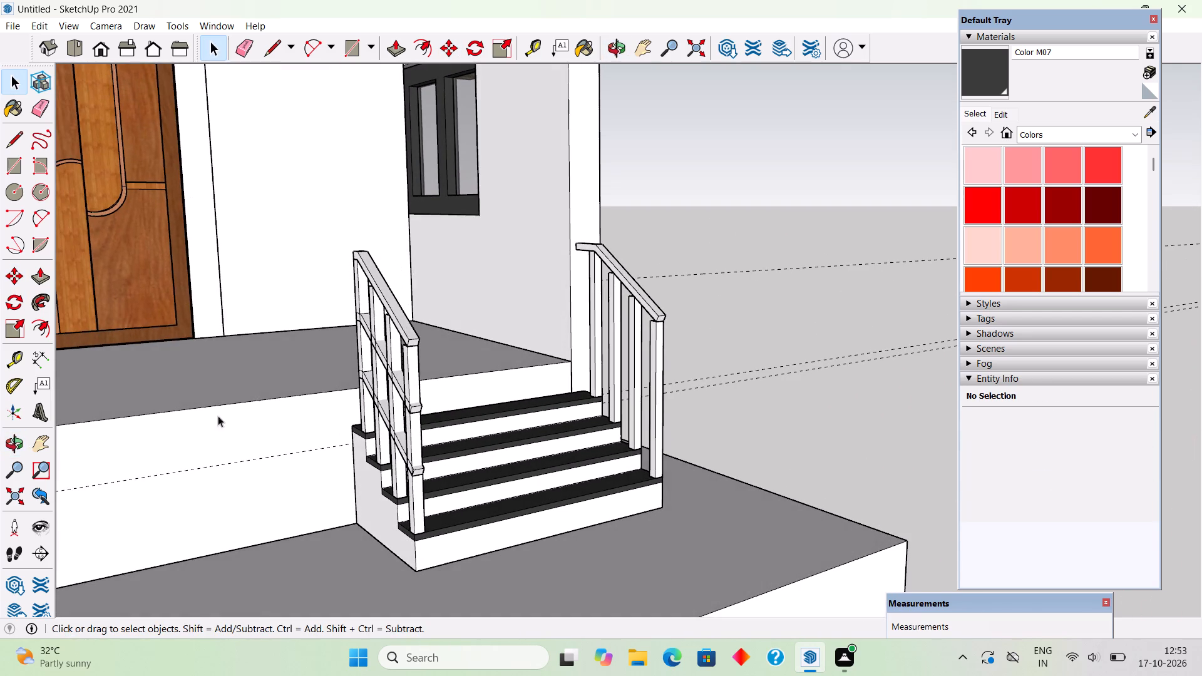
middle_click_drag(614, 496, 277, 434)
scroll(555, 417, "up", 5)
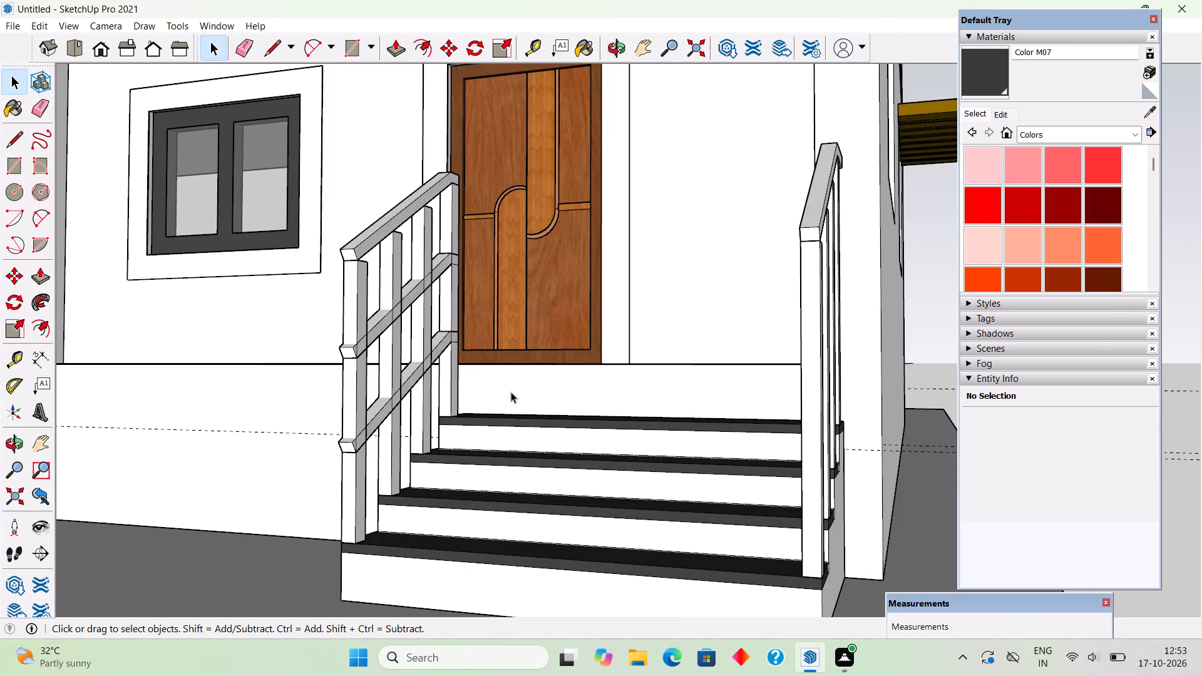
scroll(409, 384, "up", 4)
scroll(335, 337, "up", 4)
key("m")
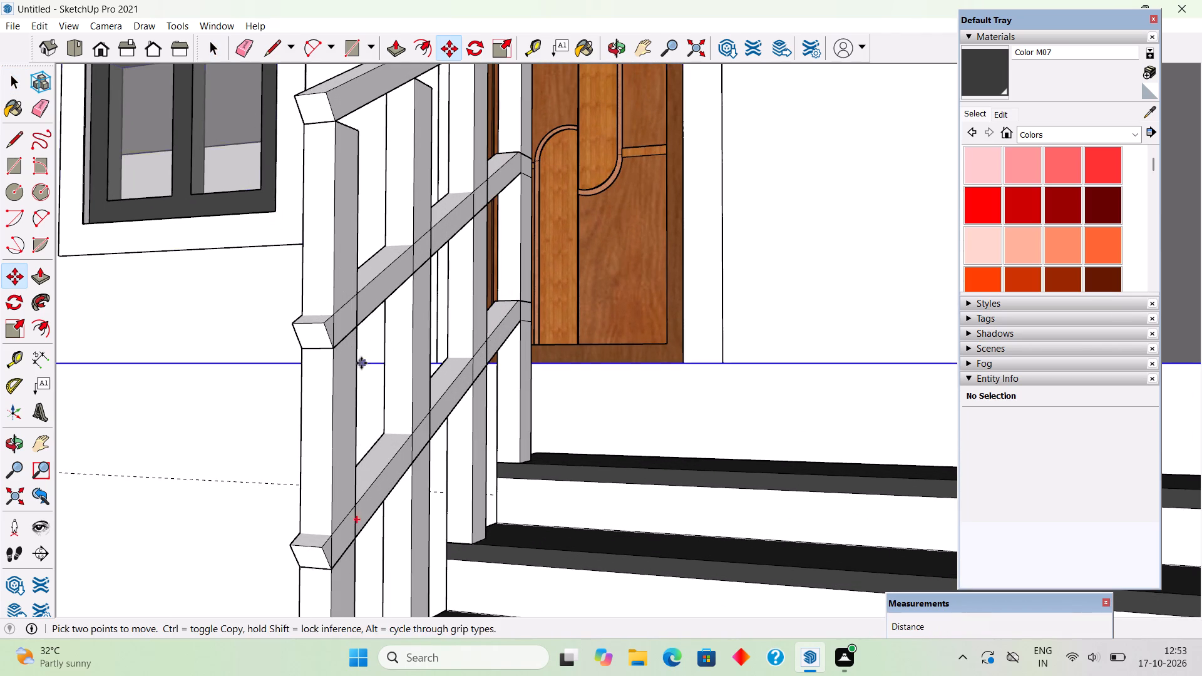
left_click(332, 346)
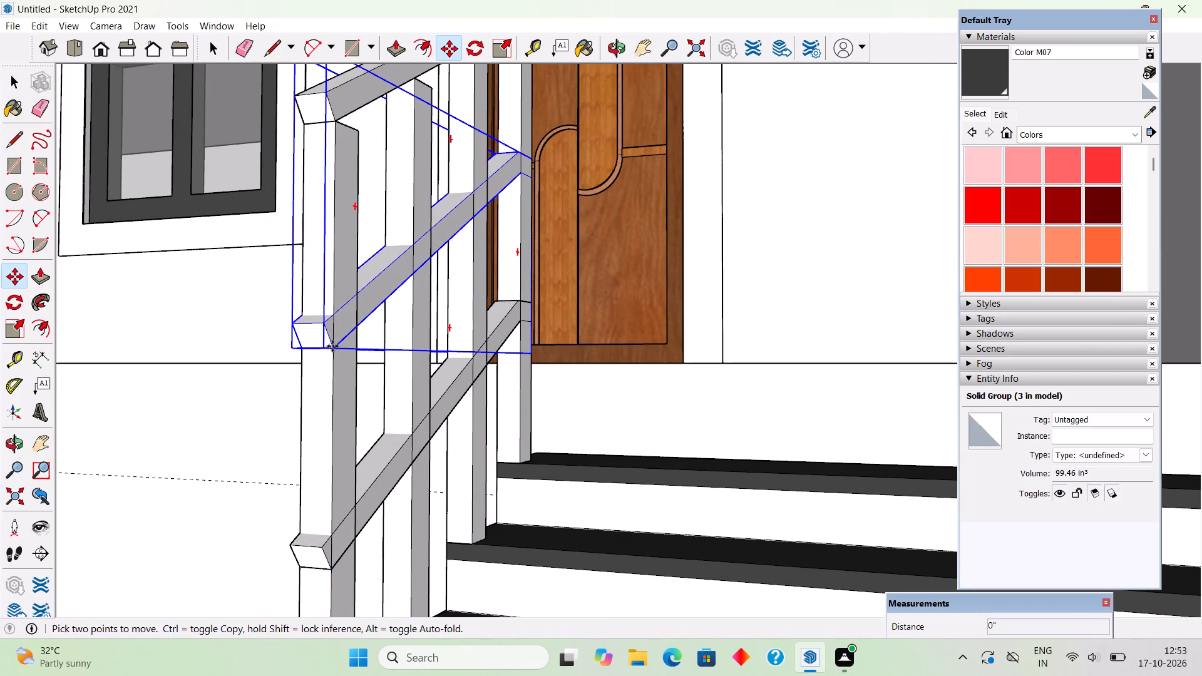
scroll(386, 354, "down", 6)
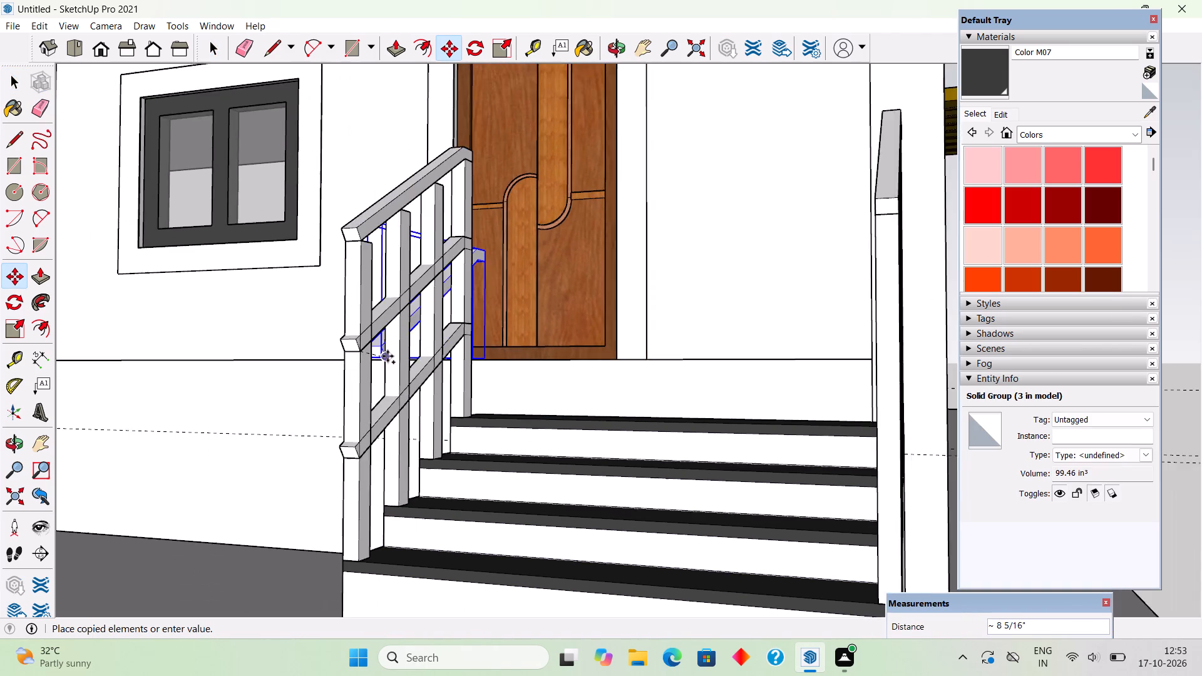
scroll(388, 356, "down", 8)
scroll(607, 350, "up", 3)
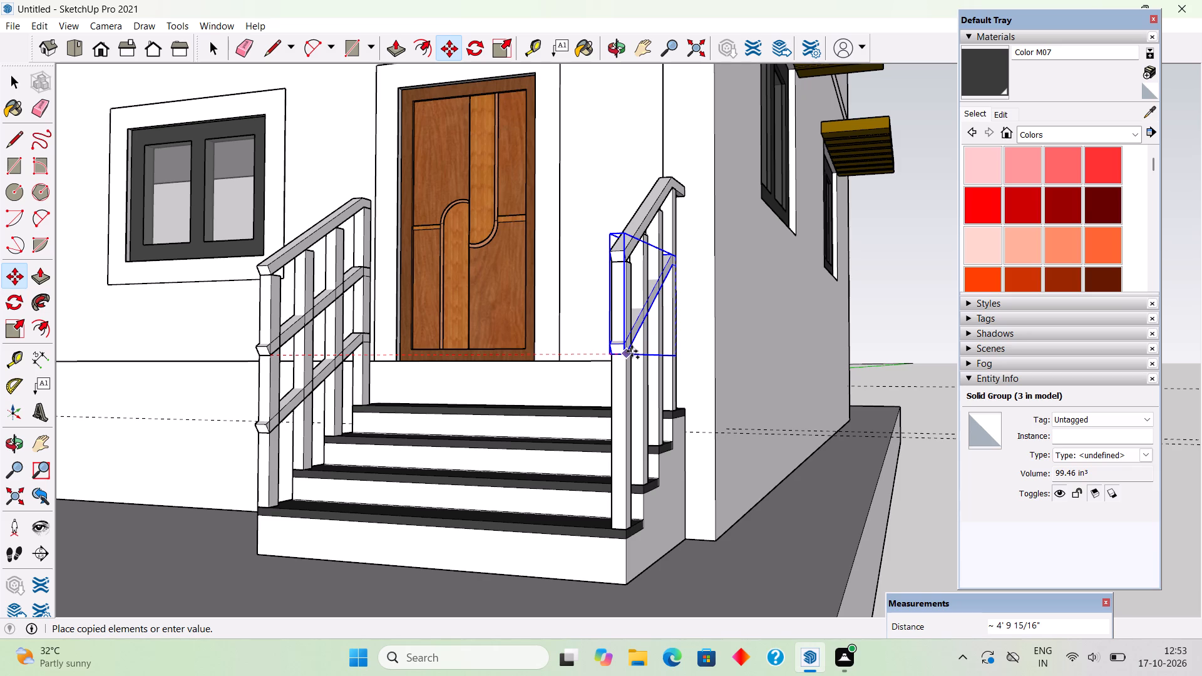
scroll(632, 351, "up", 11)
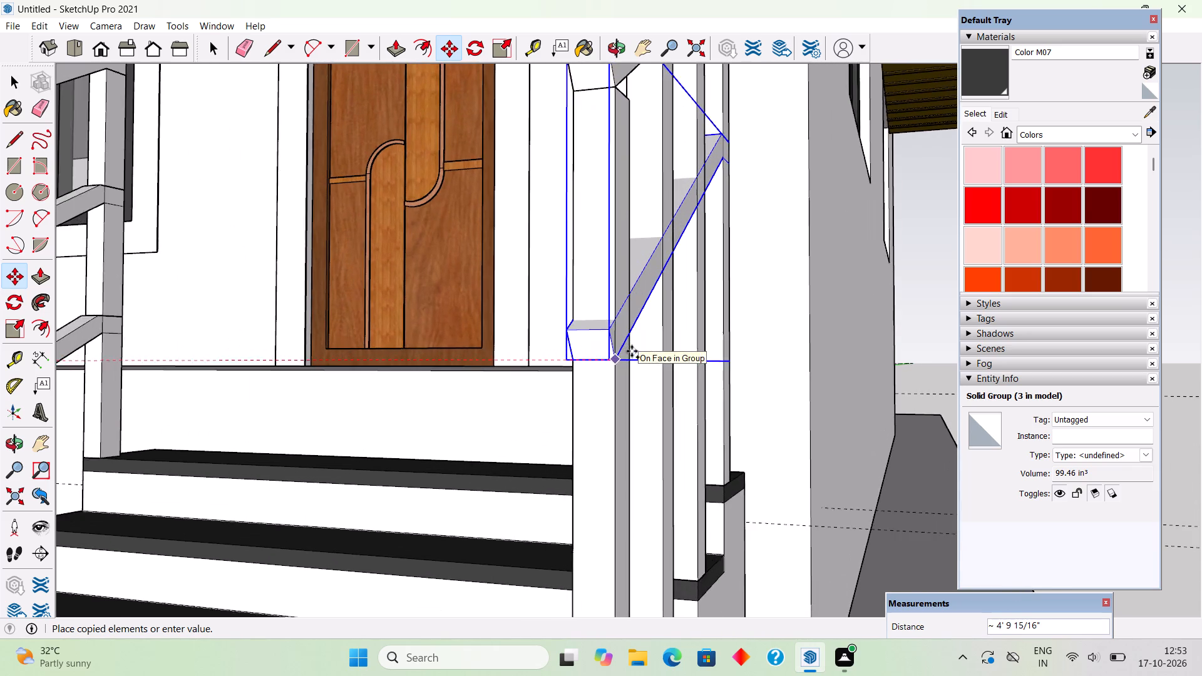
scroll(632, 351, "up", 2)
left_click(632, 351)
Copy the open side's lower rail about 4' 9 15/16" across onto the wall-side railing's posts.
scroll(632, 351, "down", 9)
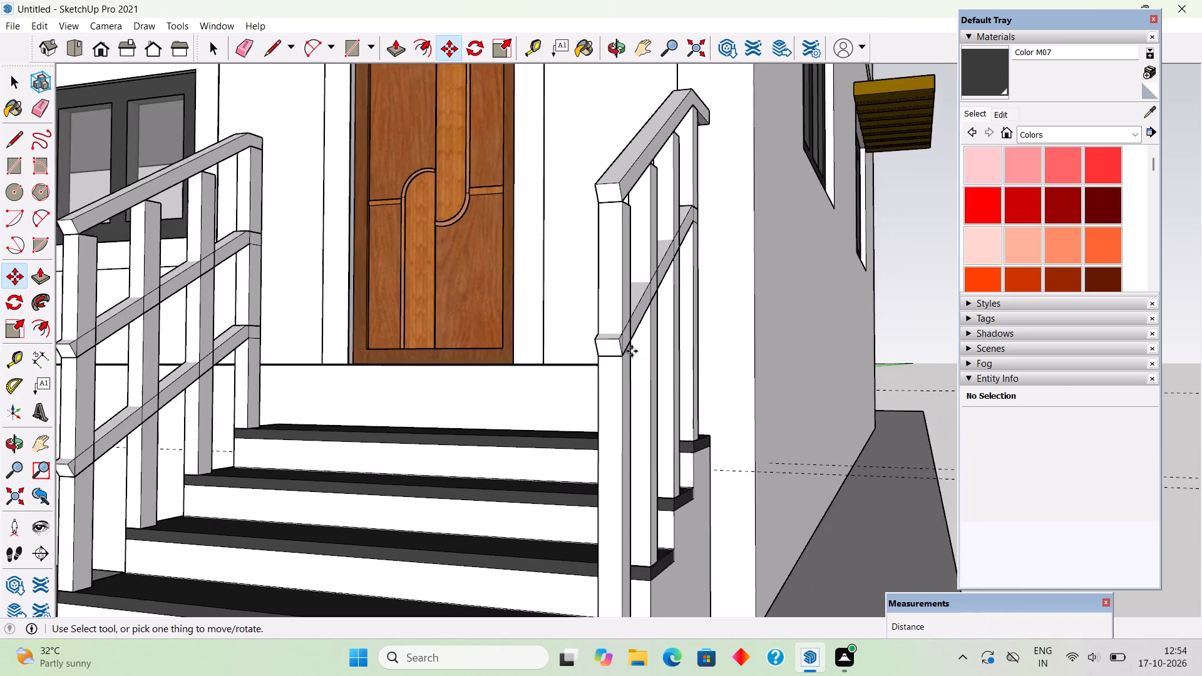
scroll(632, 351, "down", 4)
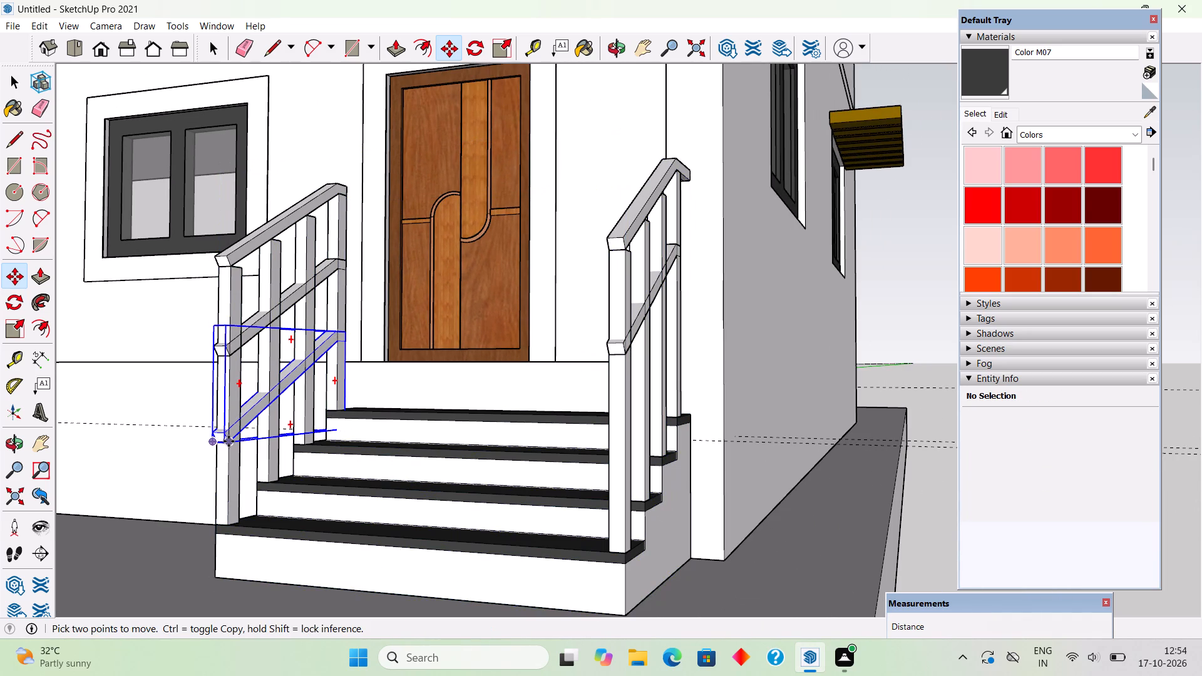
left_click(229, 441)
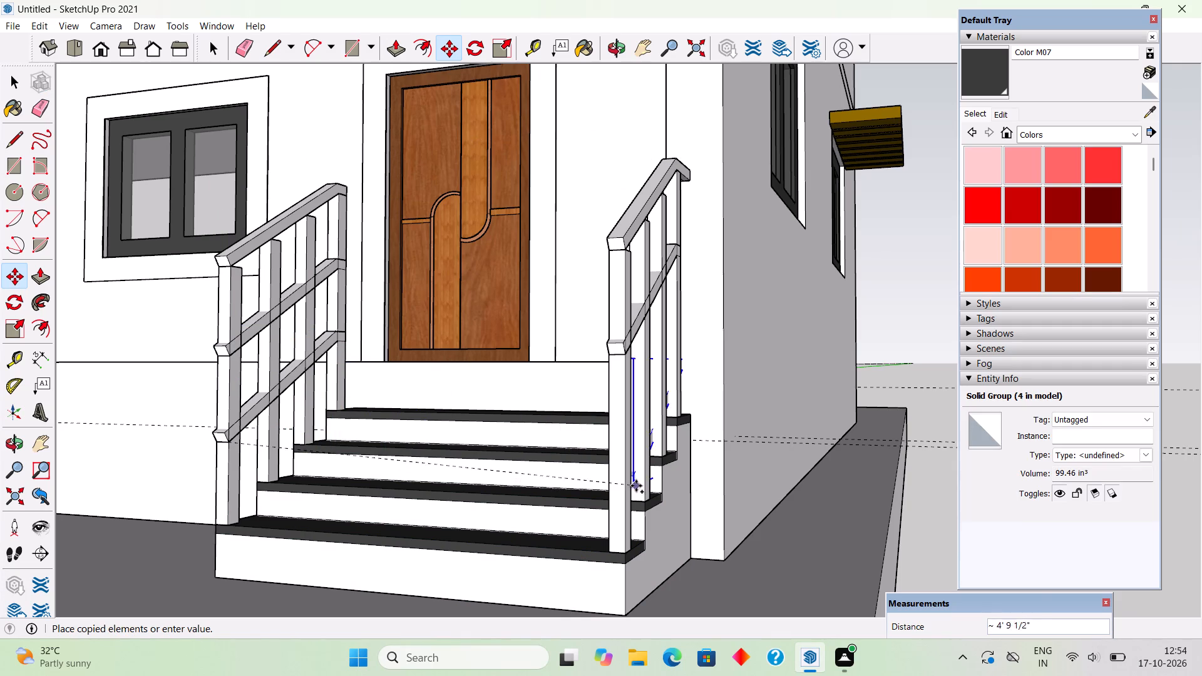
scroll(609, 470, "up", 4)
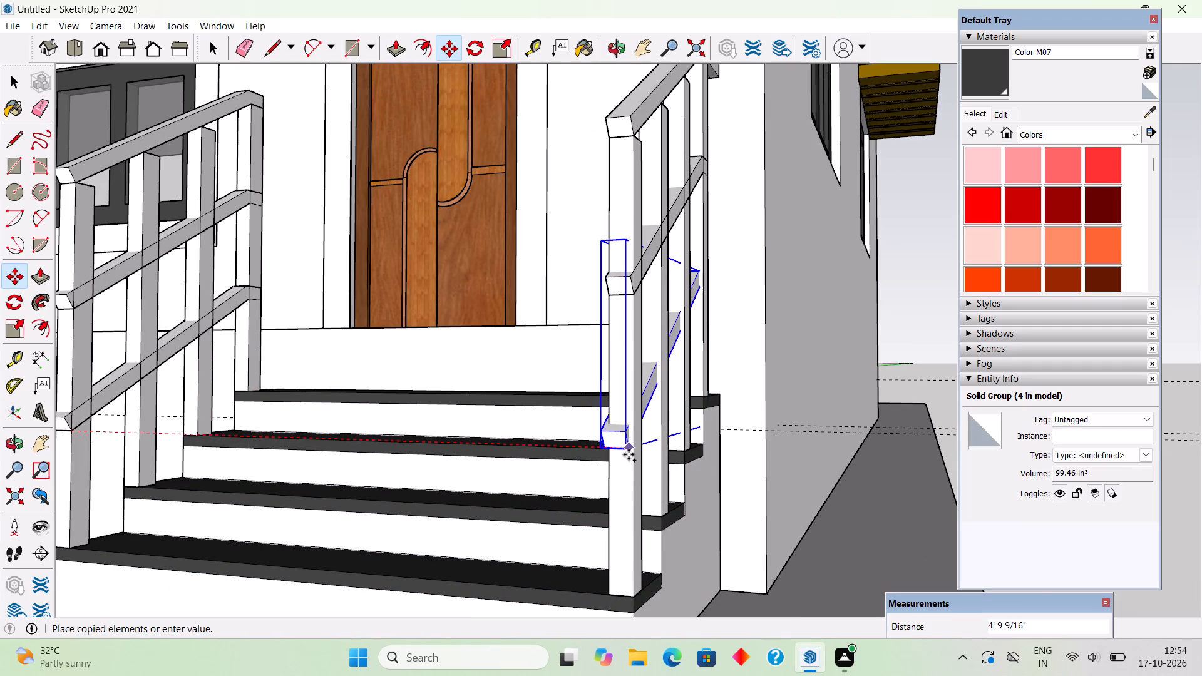
left_click(631, 454)
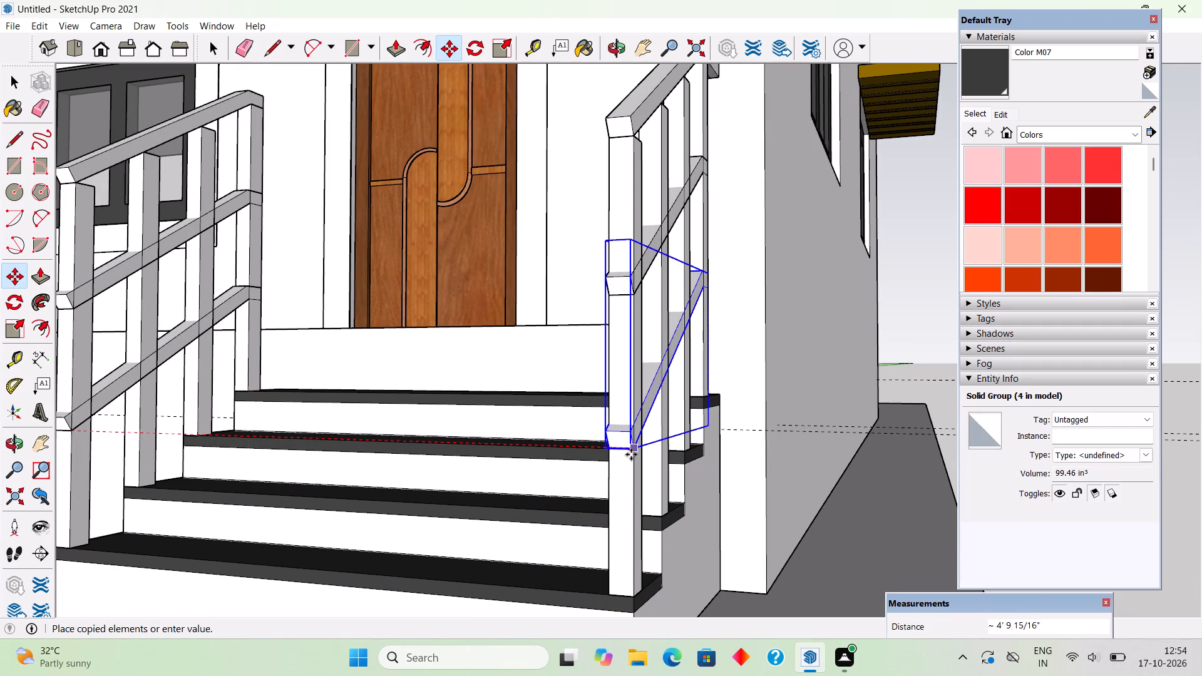
key("space")
scroll(632, 454, "down", 10)
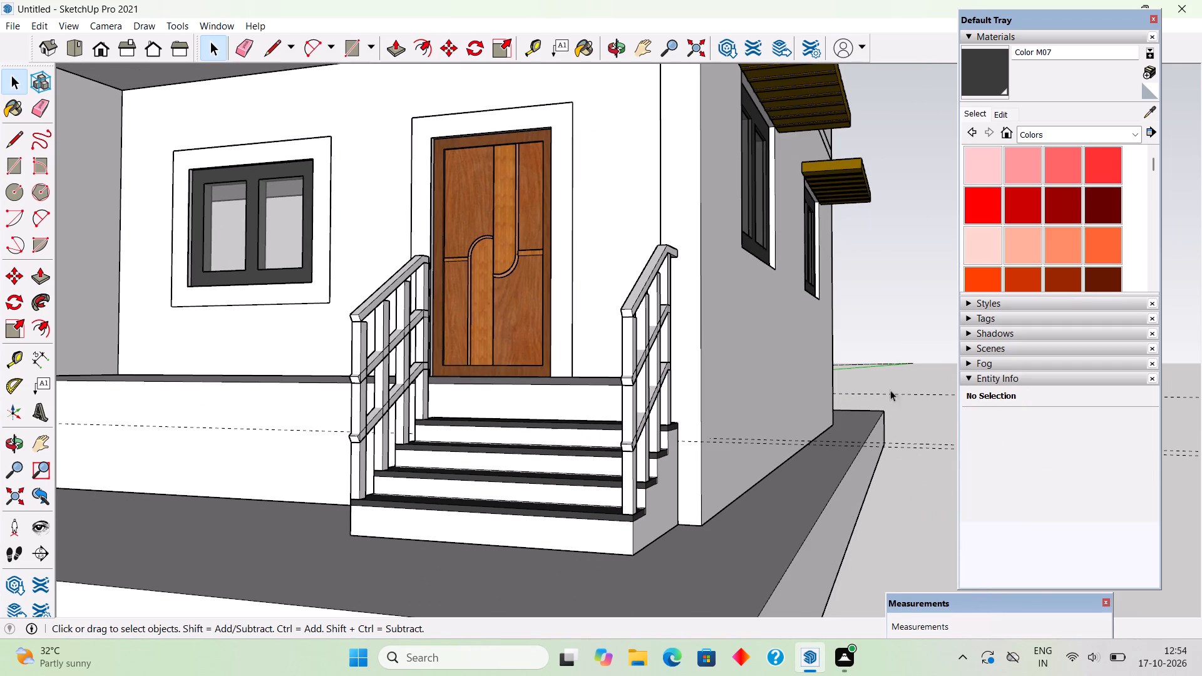
left_click(933, 351)
Push/Pull the upper end face of the wall-side middle rail 5 3/8" to meet the house wall, working inside its group.
middle_click_drag(426, 422, 1025, 479)
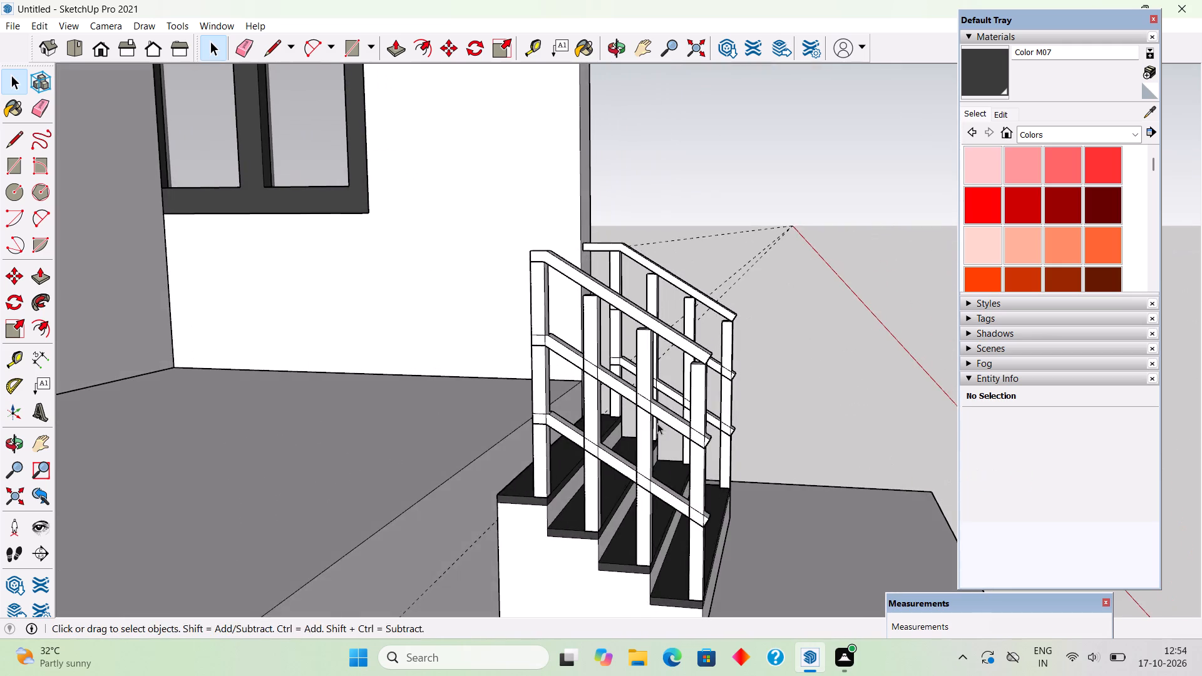
middle_click_drag(495, 409, 729, 448)
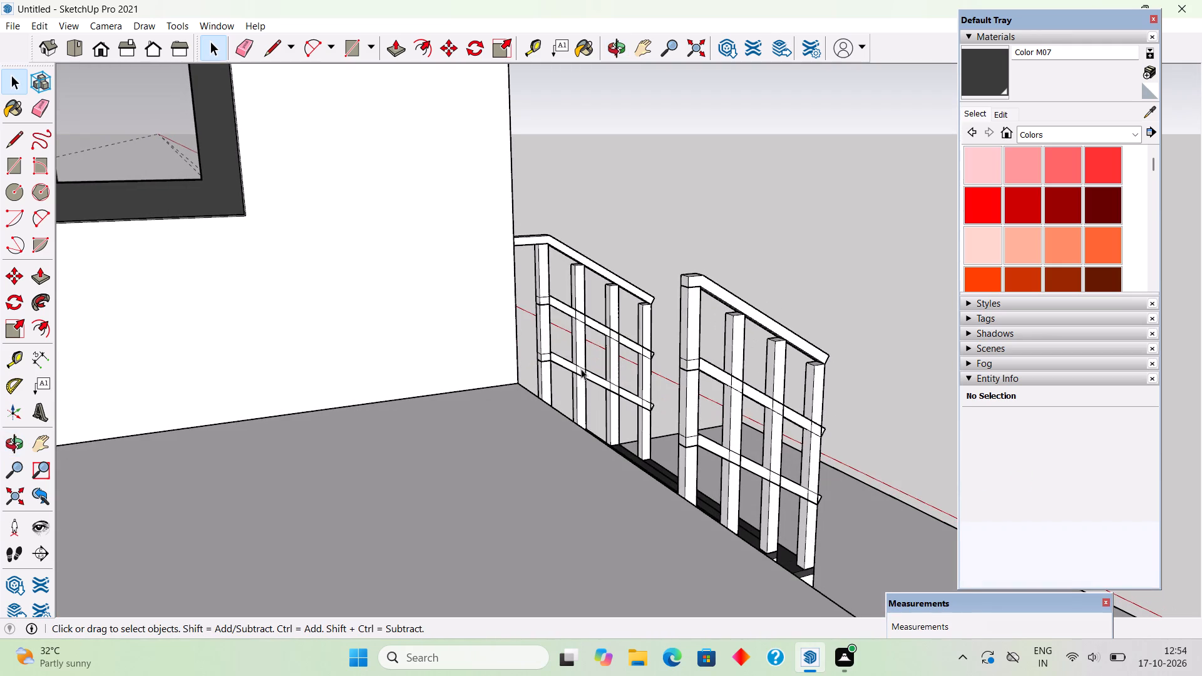
scroll(532, 303, "up", 10)
triple_click(550, 300)
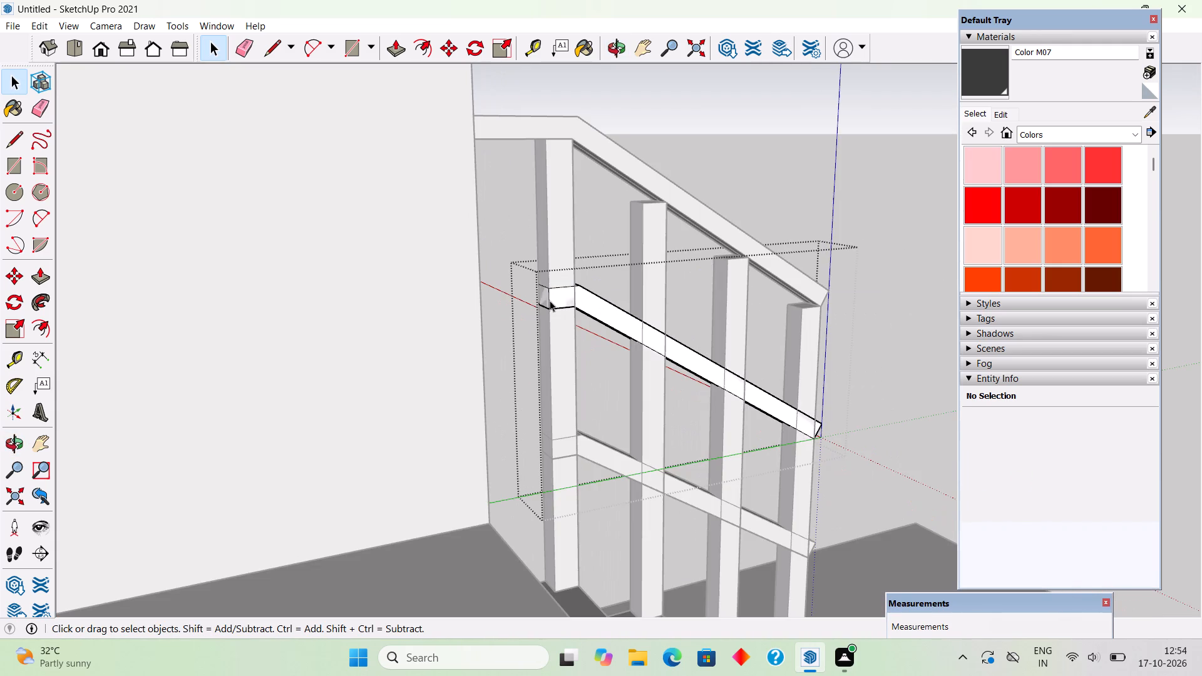
key("p")
left_click(542, 296)
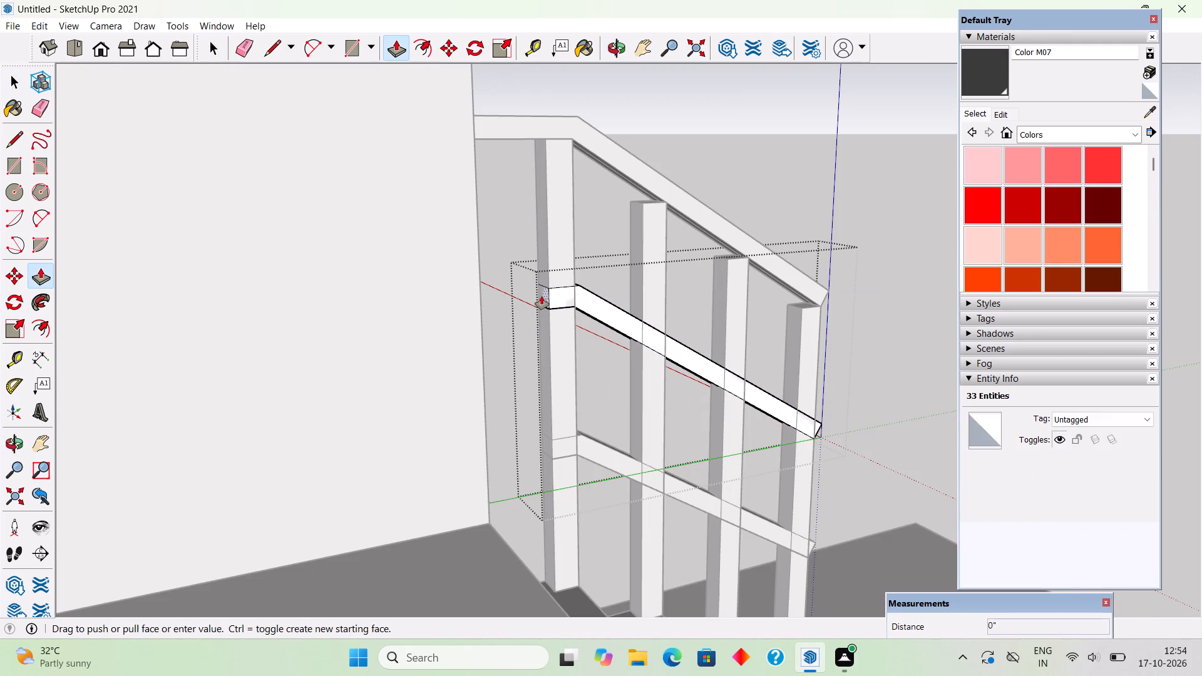
left_click(476, 324)
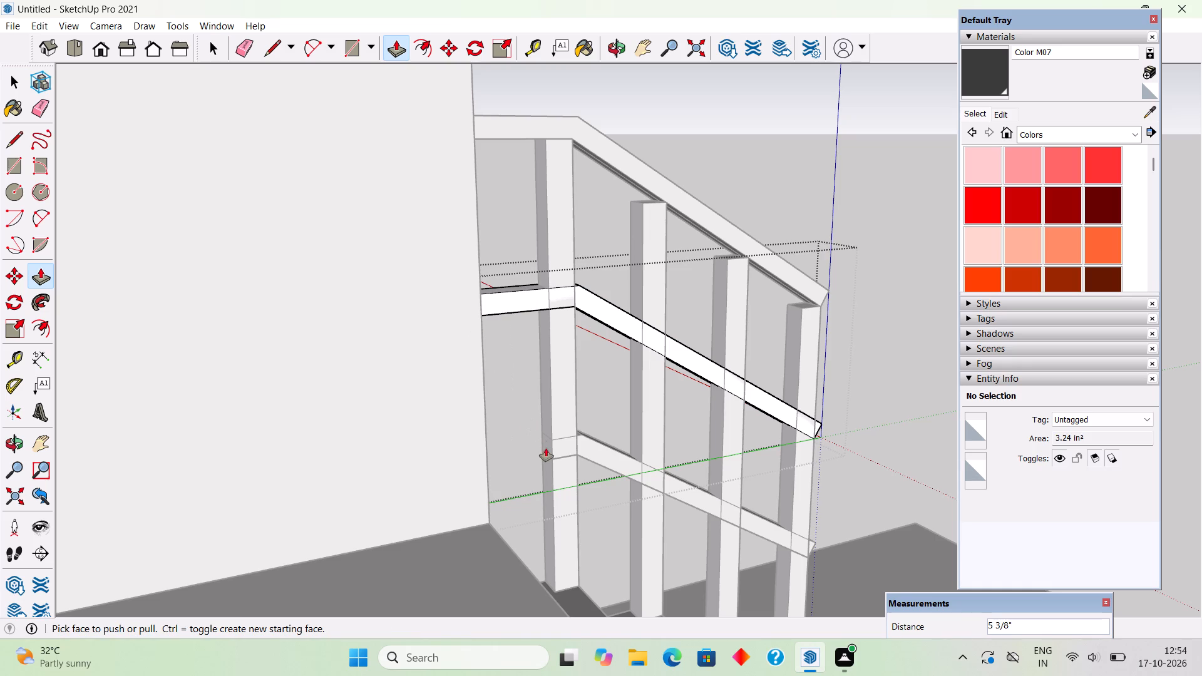
Push/Pull the upper end face of the wall-side lower rail to meet the house wall, working inside its group.
key("space")
triple_click(567, 448)
key("p")
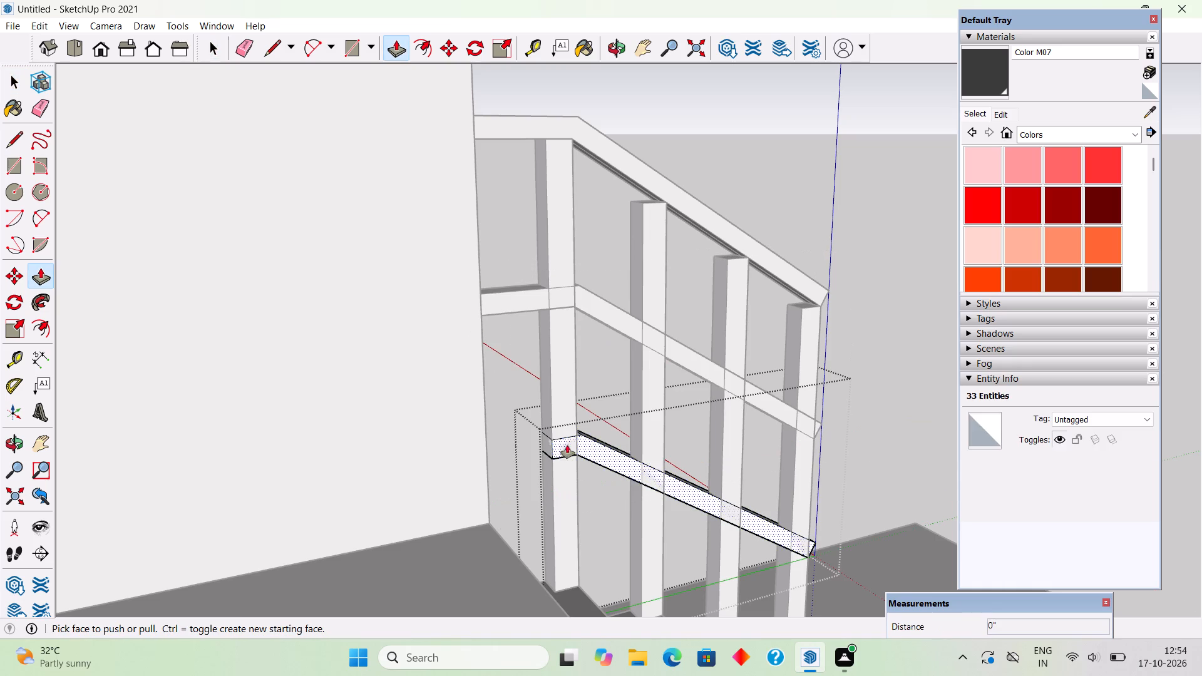
left_click(545, 443)
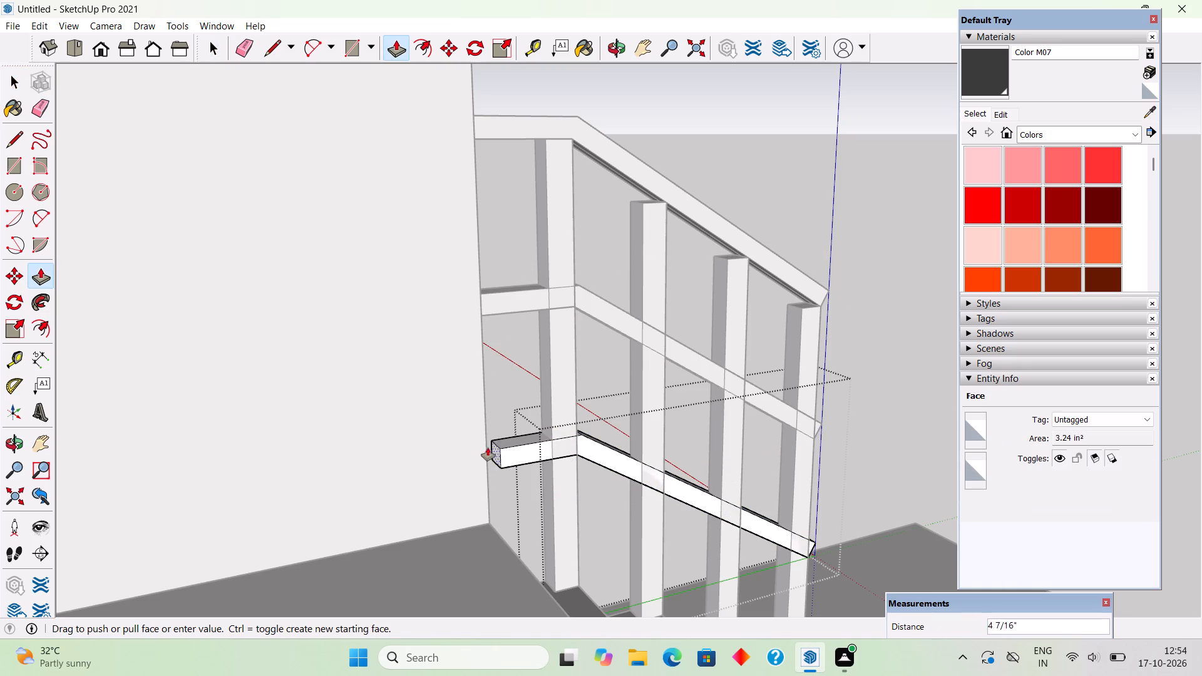
left_click(483, 434)
key("space")
scroll(483, 433, "down", 5)
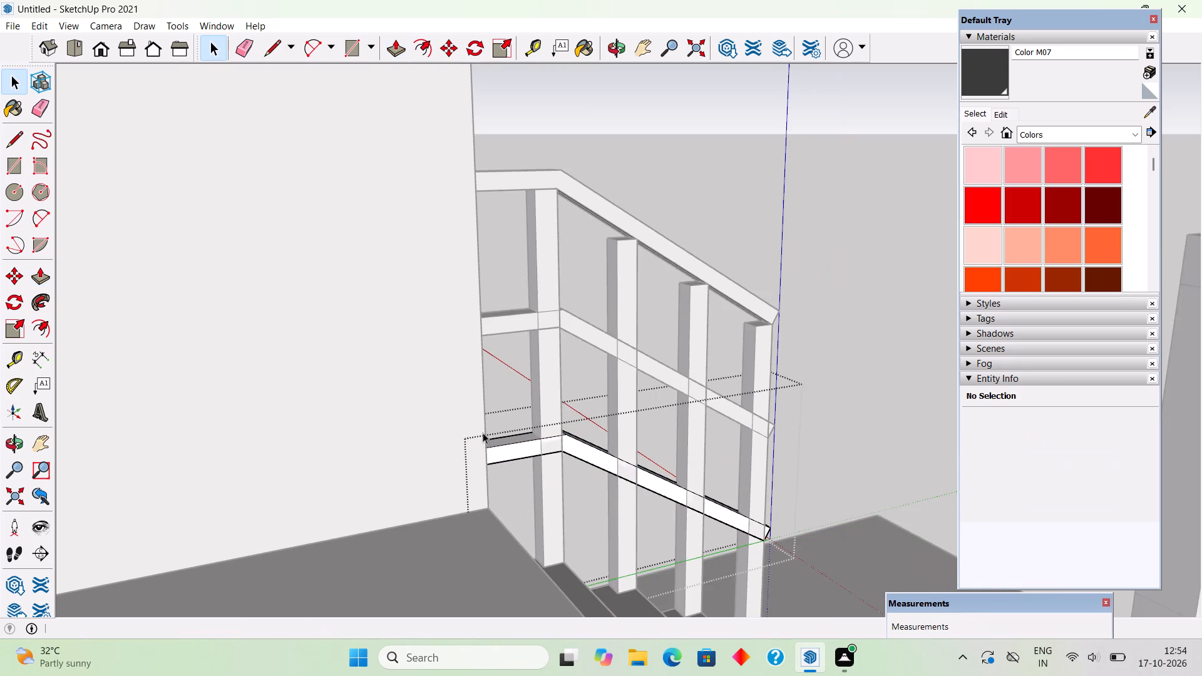
scroll(483, 433, "down", 4)
left_click(674, 260)
Draw a rectangle about 2 1/16" by 3' over the front face of the bottom post on the stair's open side.
middle_click_drag(759, 529, 427, 428)
scroll(433, 431, "down", 4)
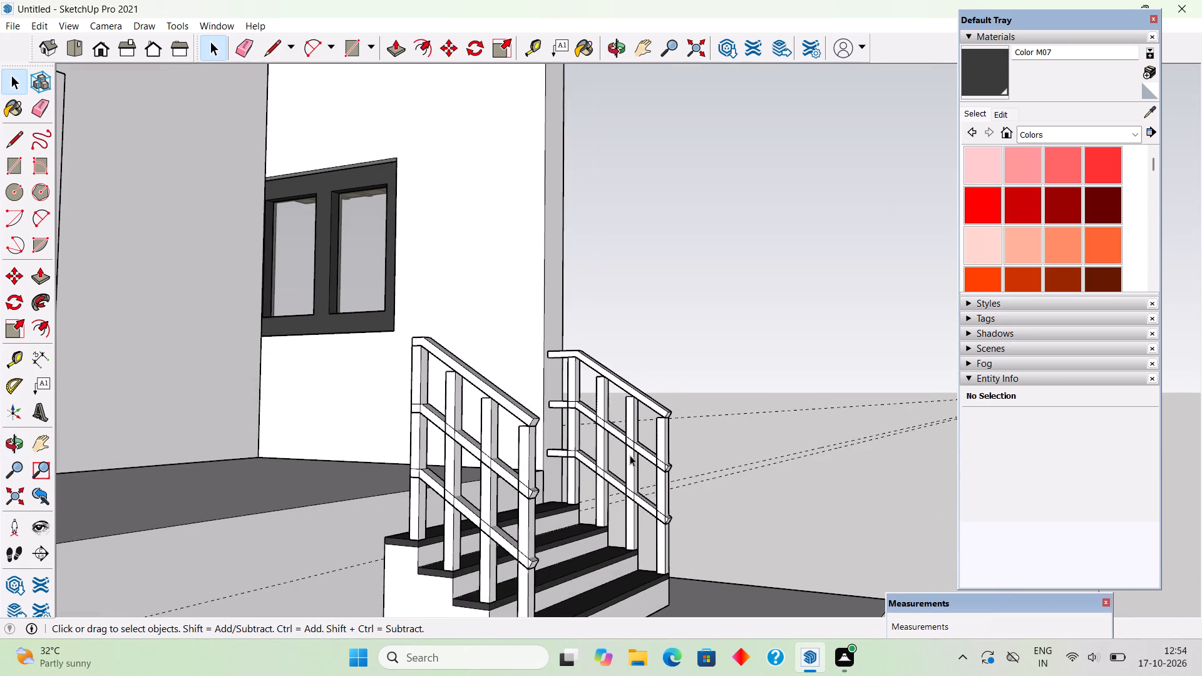
middle_click_drag(551, 470, 361, 486)
scroll(370, 490, "down", 3)
middle_click_drag(442, 481, 431, 510)
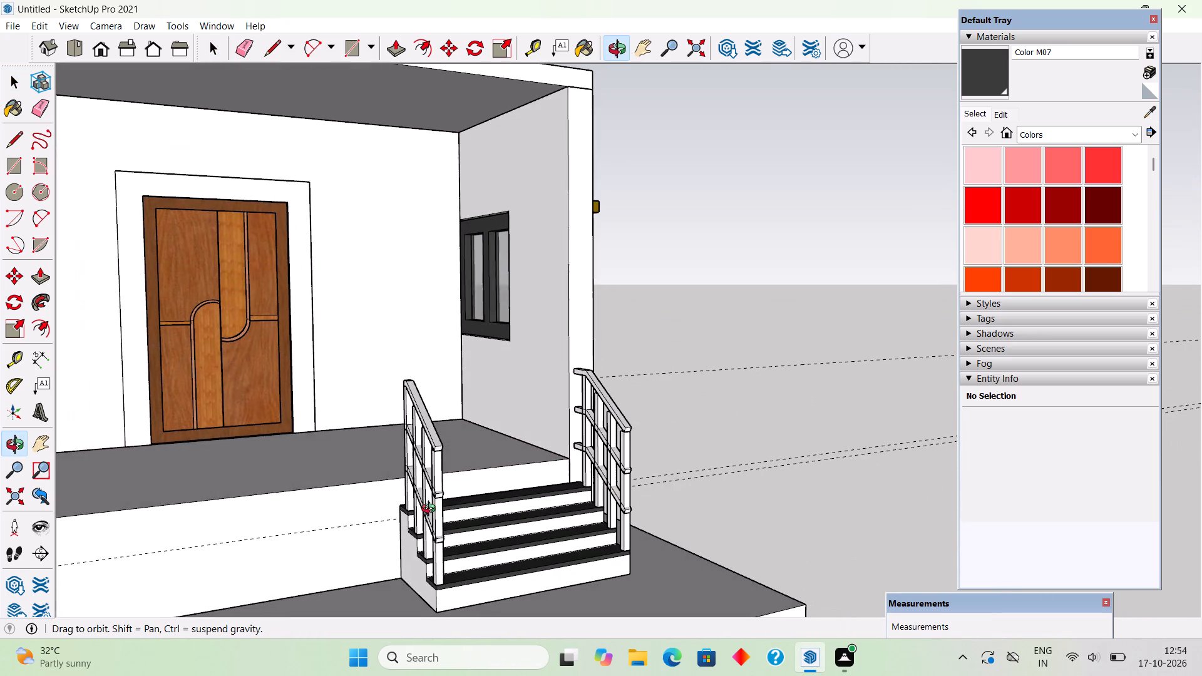
middle_click_drag(431, 510, 431, 511)
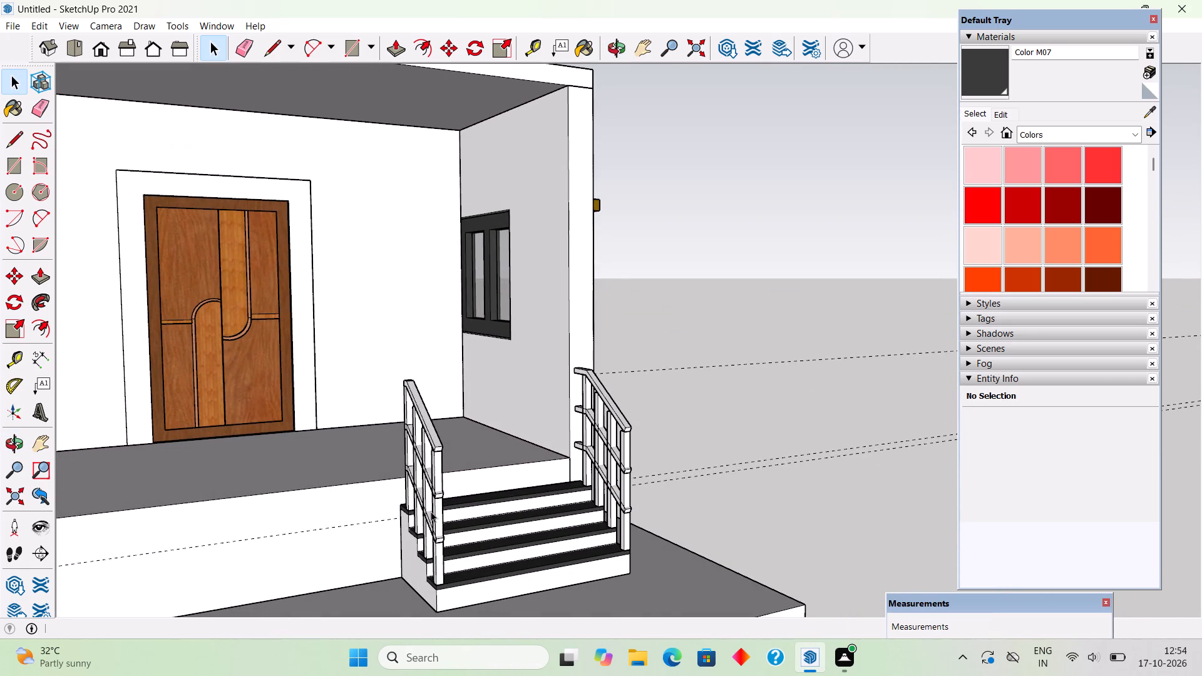
scroll(451, 531, "up", 4)
scroll(444, 597, "up", 1)
middle_click_drag(421, 553, 394, 505)
scroll(414, 563, "up", 5)
middle_click_drag(417, 525, 448, 493)
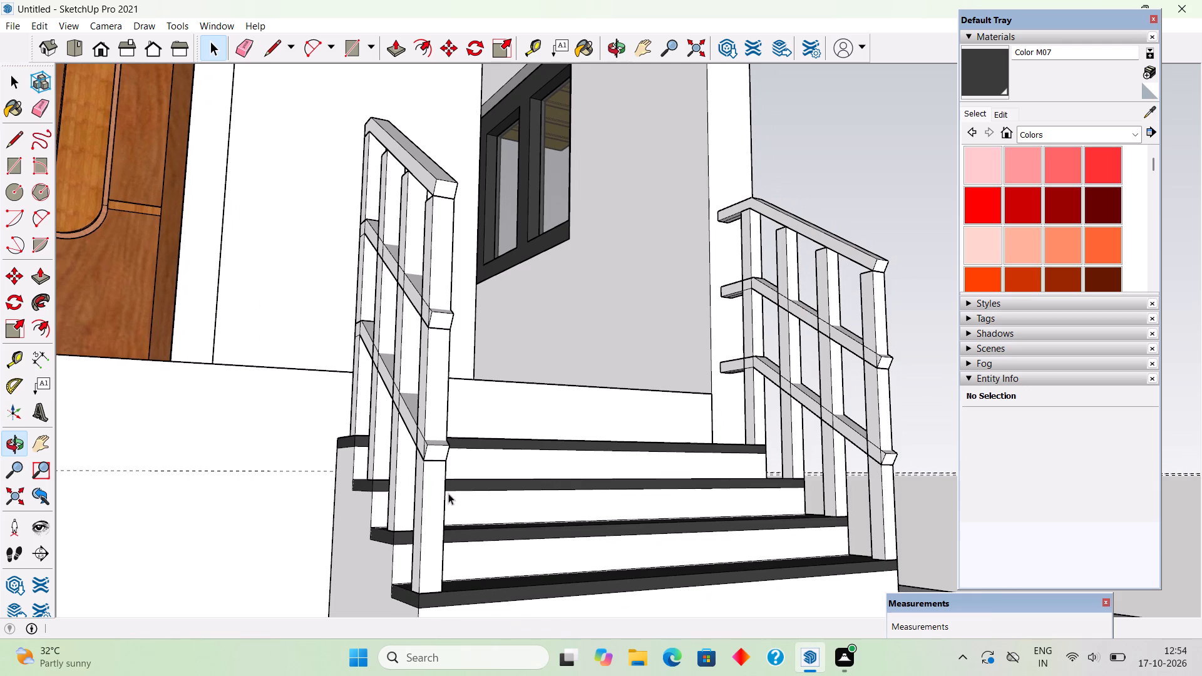
key("r")
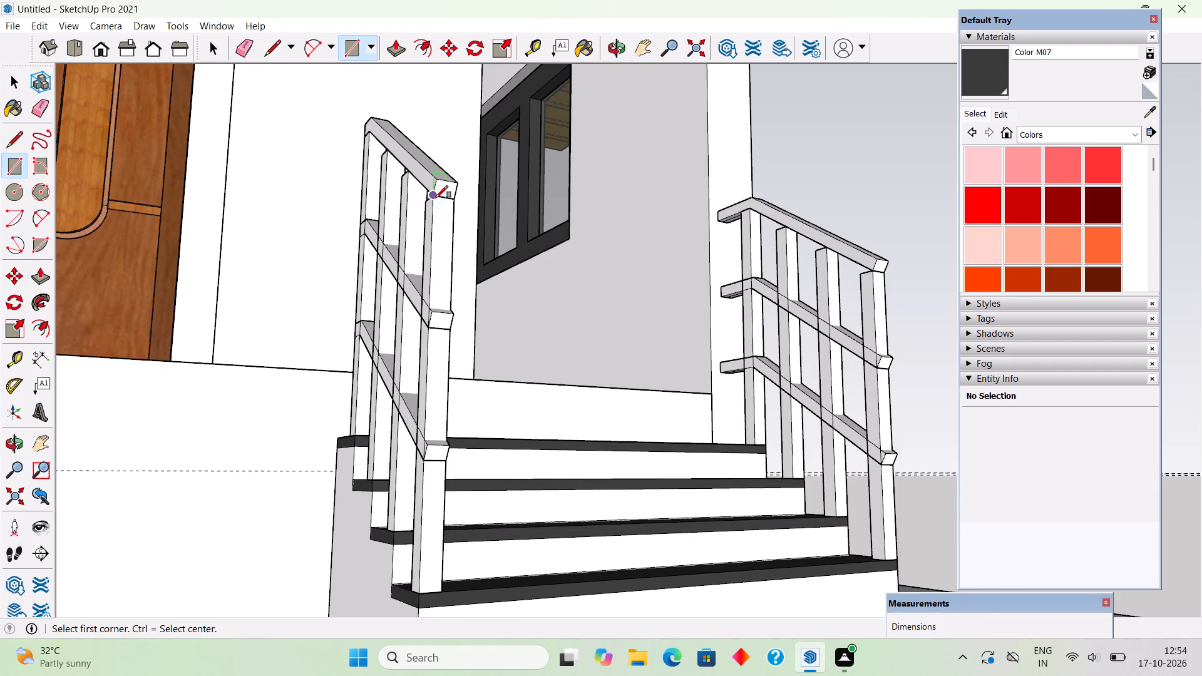
left_click(436, 198)
left_click(444, 590)
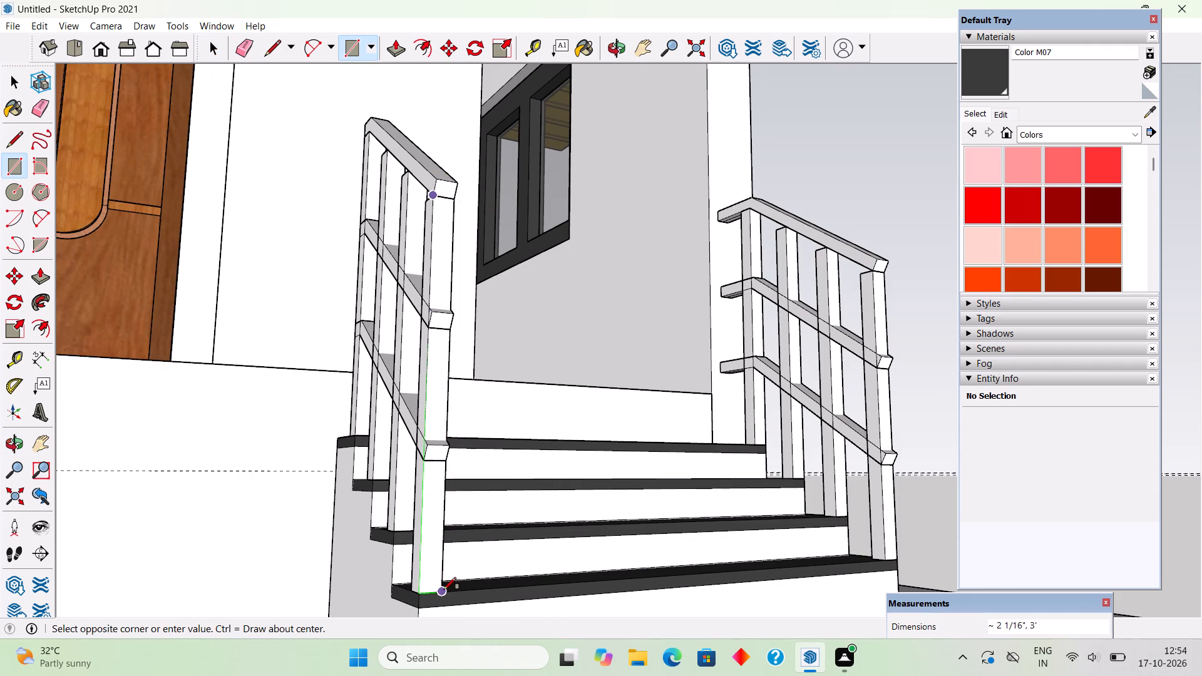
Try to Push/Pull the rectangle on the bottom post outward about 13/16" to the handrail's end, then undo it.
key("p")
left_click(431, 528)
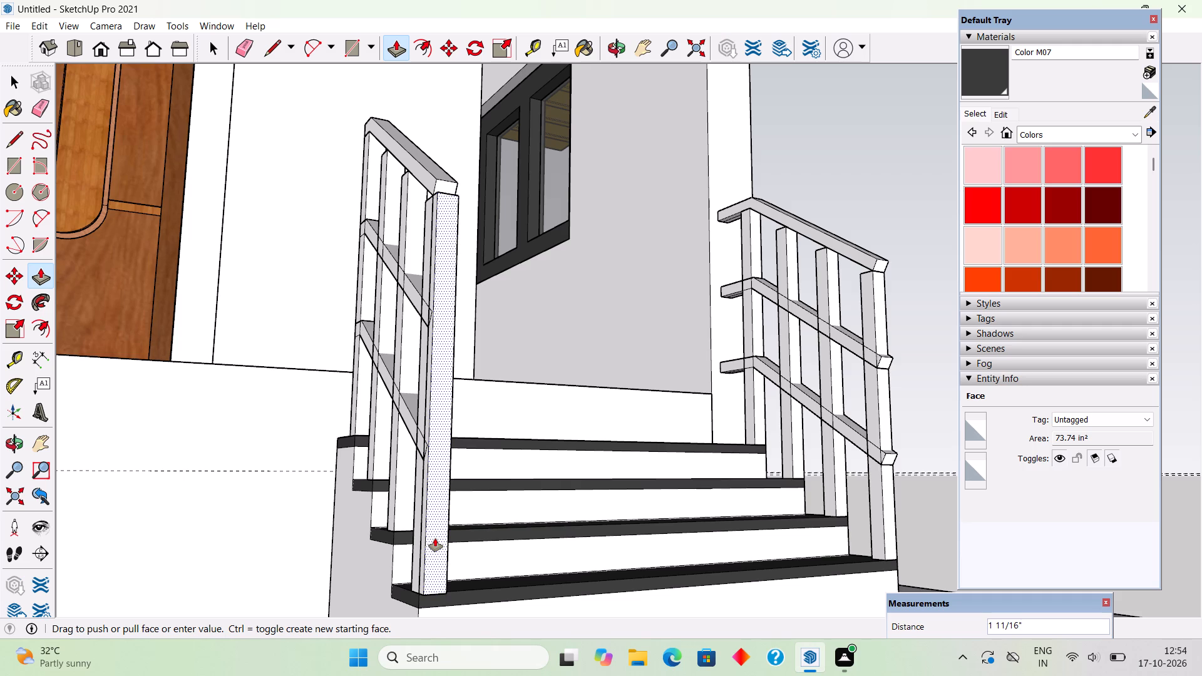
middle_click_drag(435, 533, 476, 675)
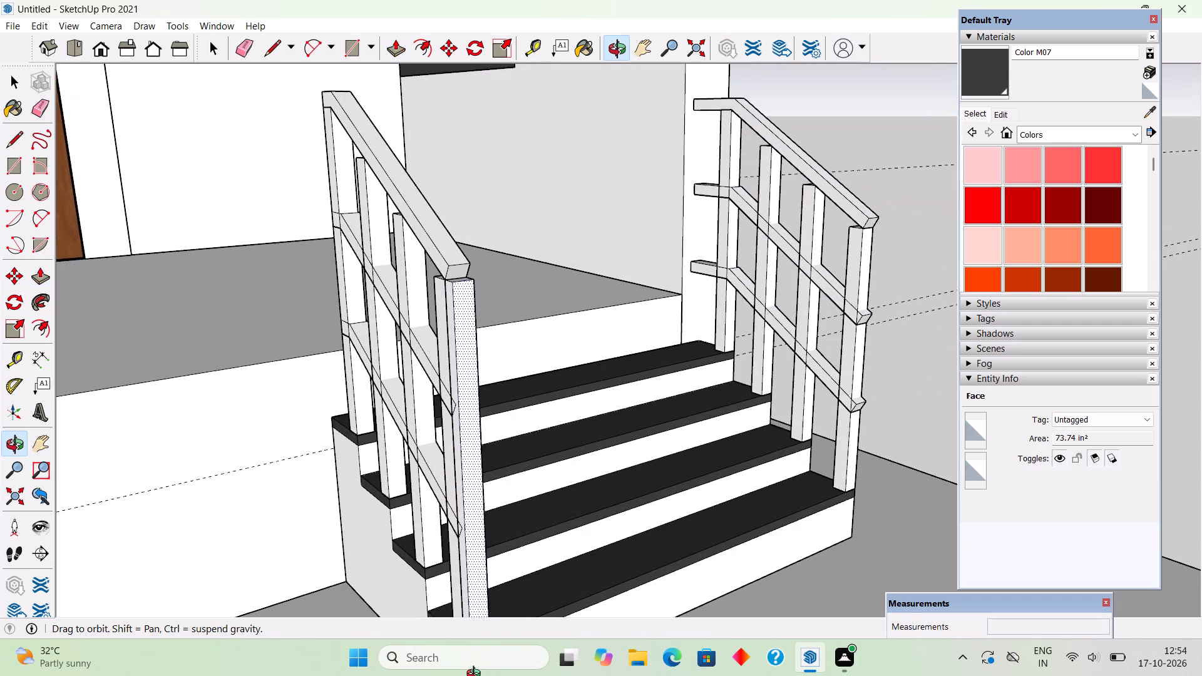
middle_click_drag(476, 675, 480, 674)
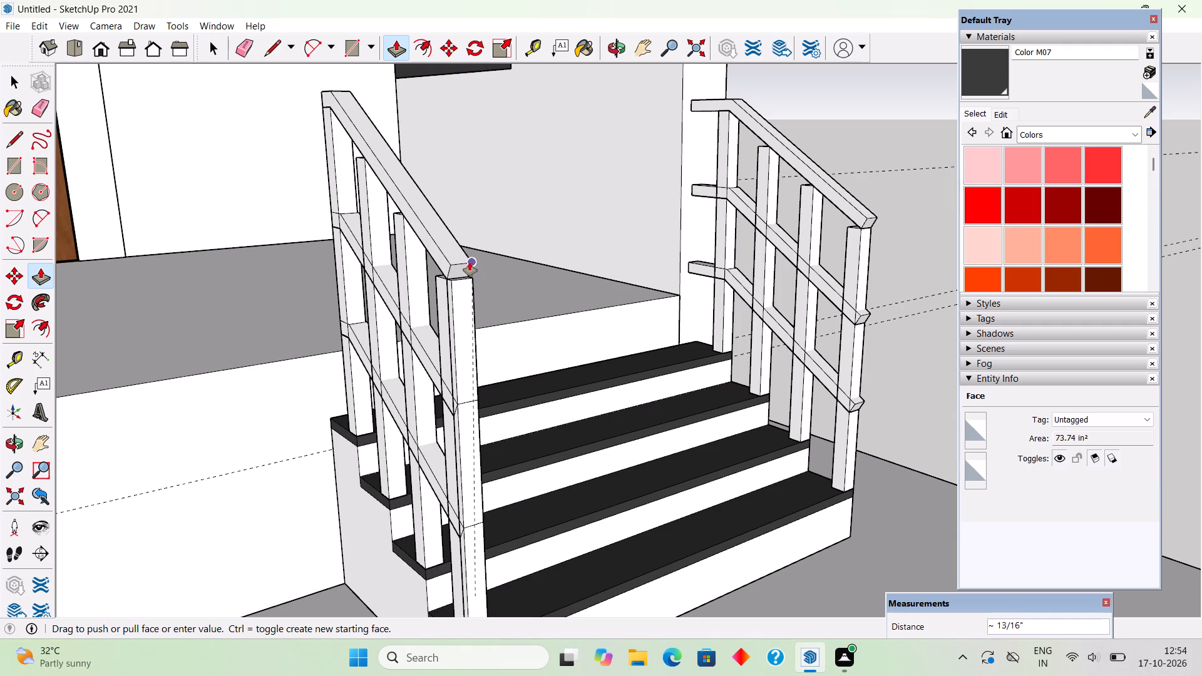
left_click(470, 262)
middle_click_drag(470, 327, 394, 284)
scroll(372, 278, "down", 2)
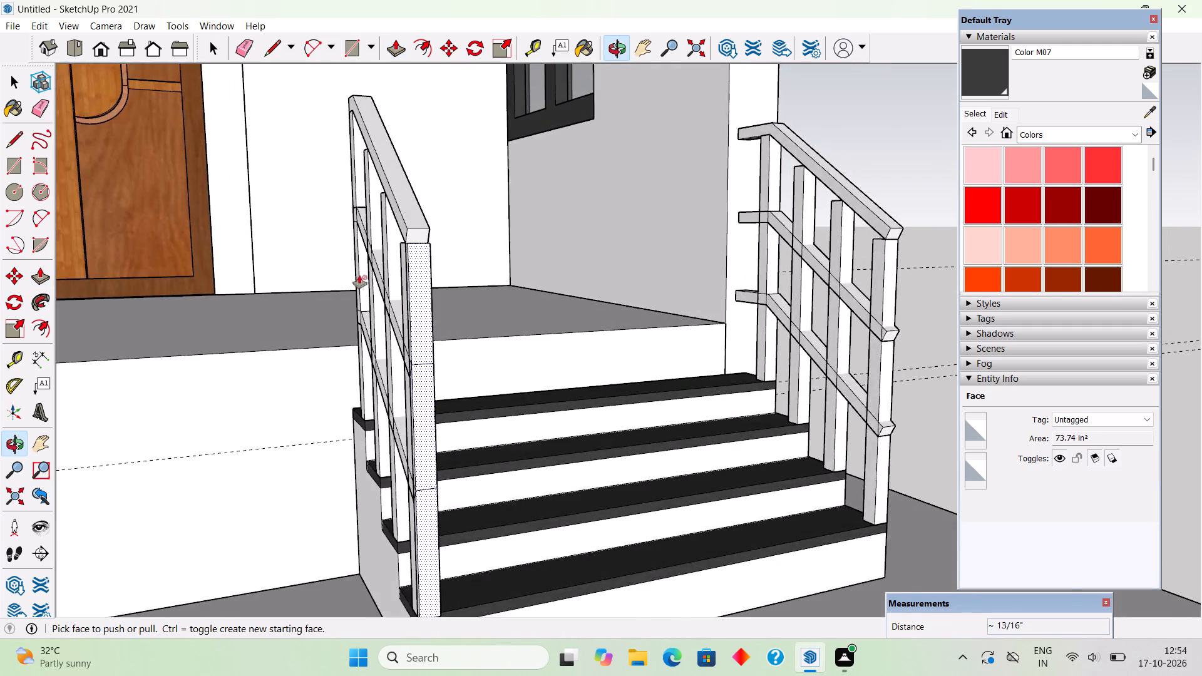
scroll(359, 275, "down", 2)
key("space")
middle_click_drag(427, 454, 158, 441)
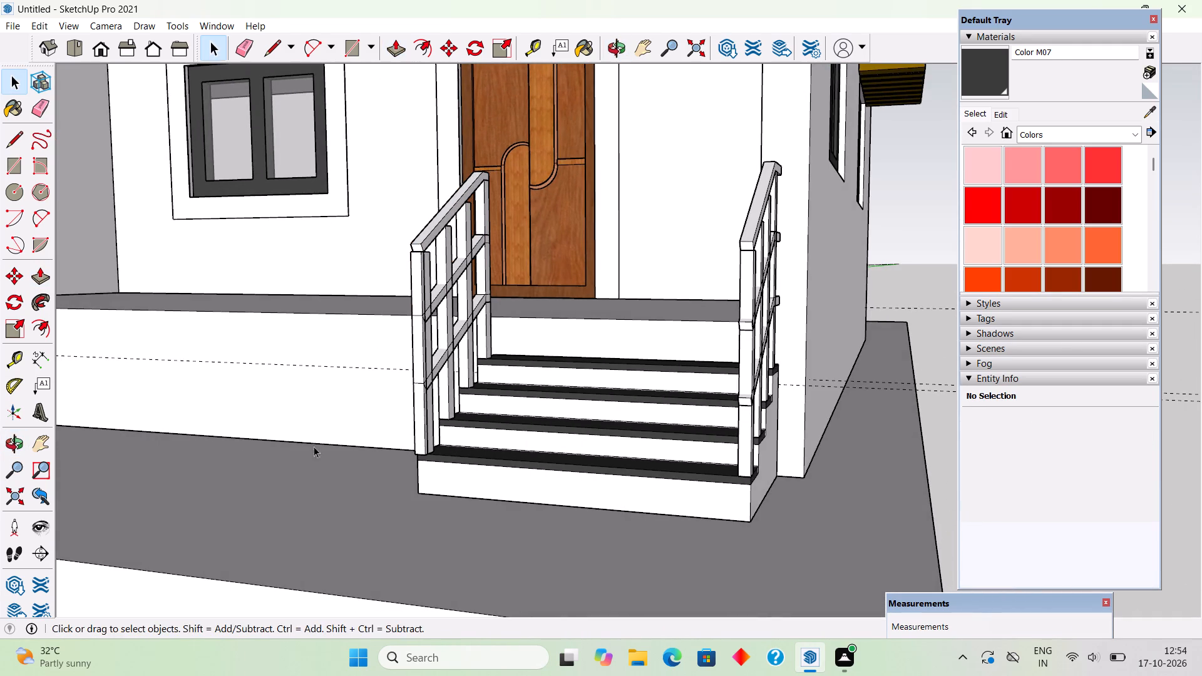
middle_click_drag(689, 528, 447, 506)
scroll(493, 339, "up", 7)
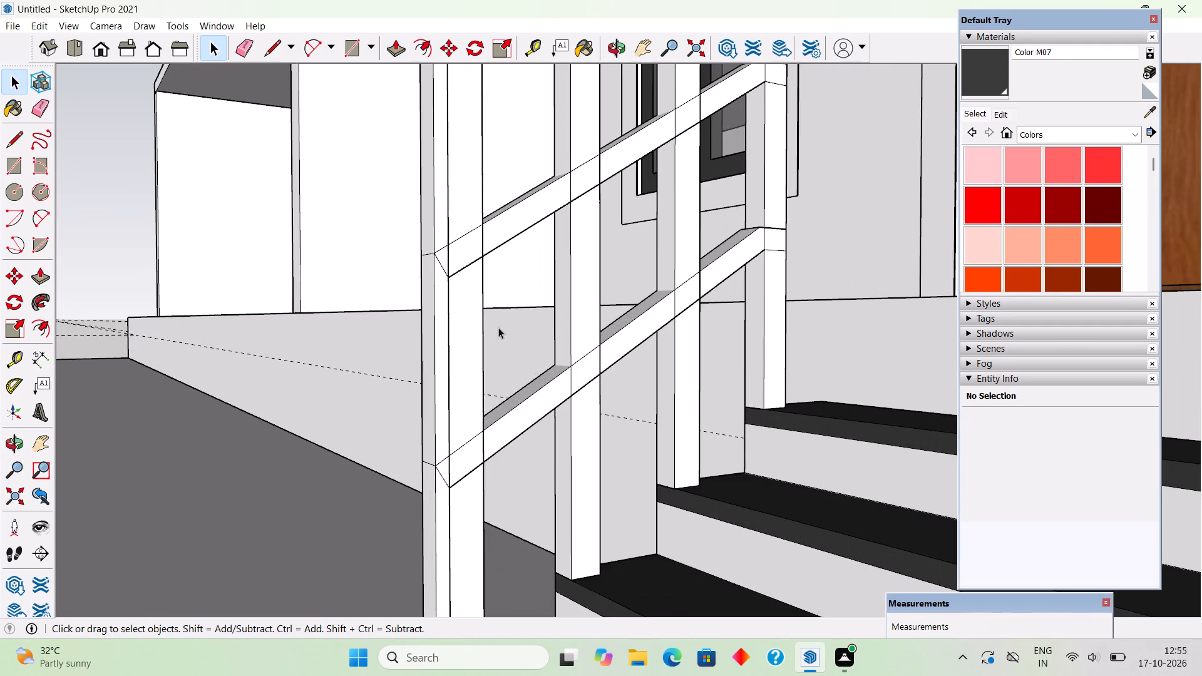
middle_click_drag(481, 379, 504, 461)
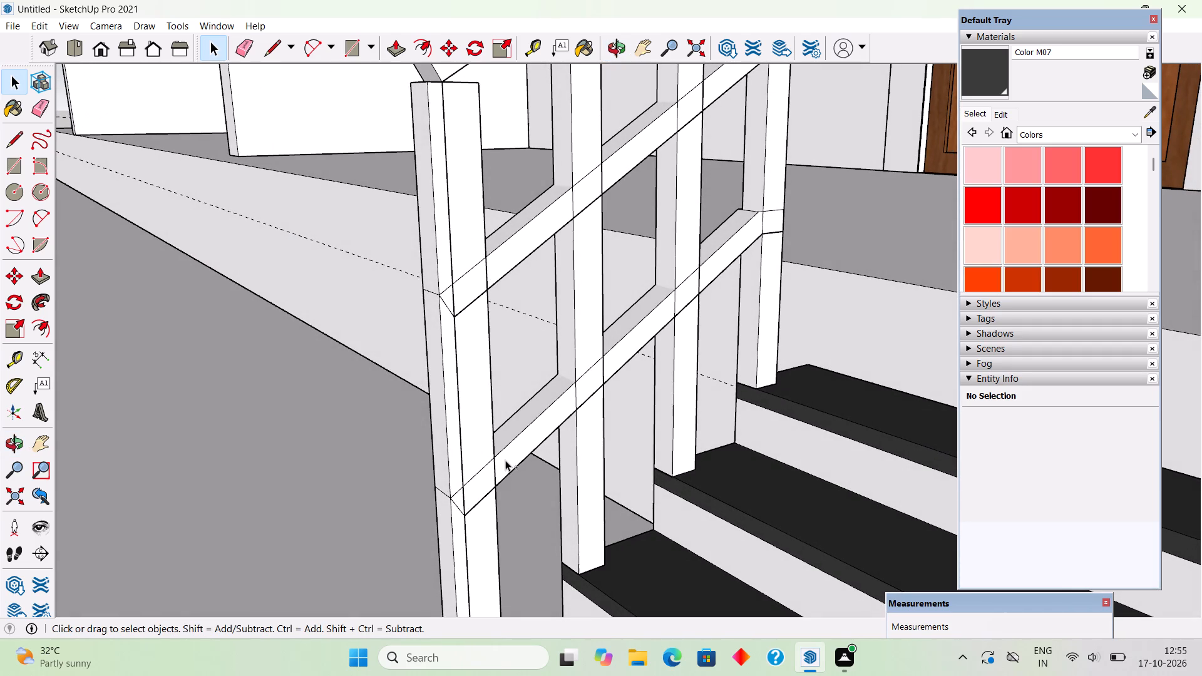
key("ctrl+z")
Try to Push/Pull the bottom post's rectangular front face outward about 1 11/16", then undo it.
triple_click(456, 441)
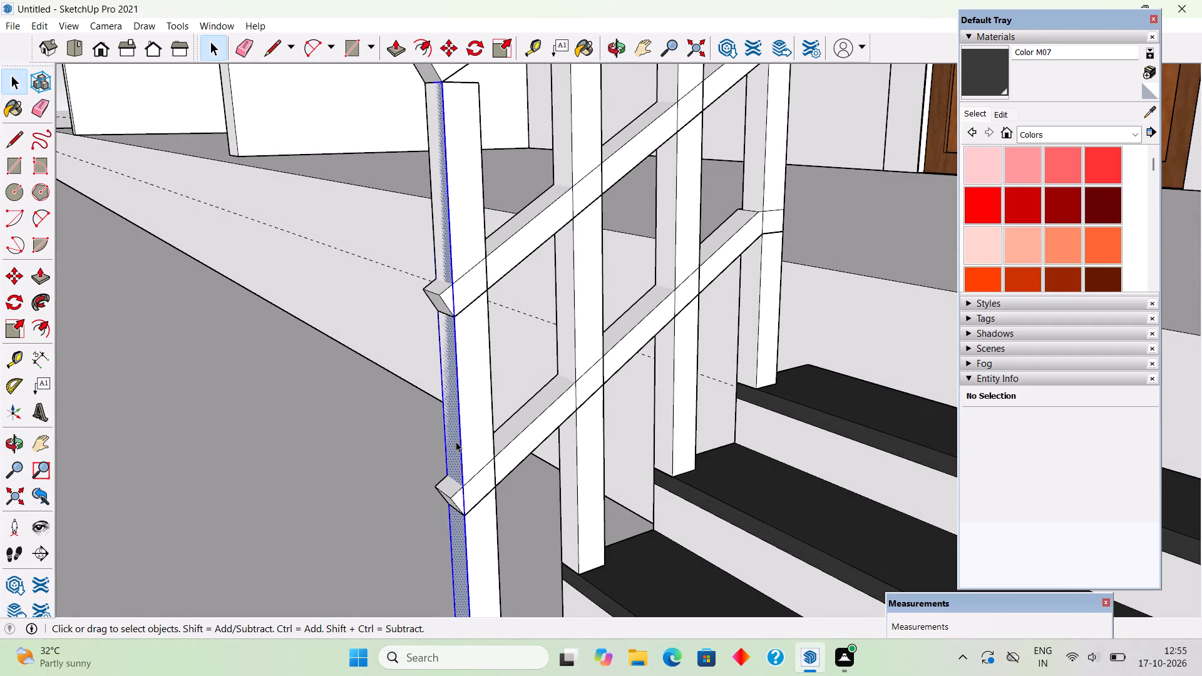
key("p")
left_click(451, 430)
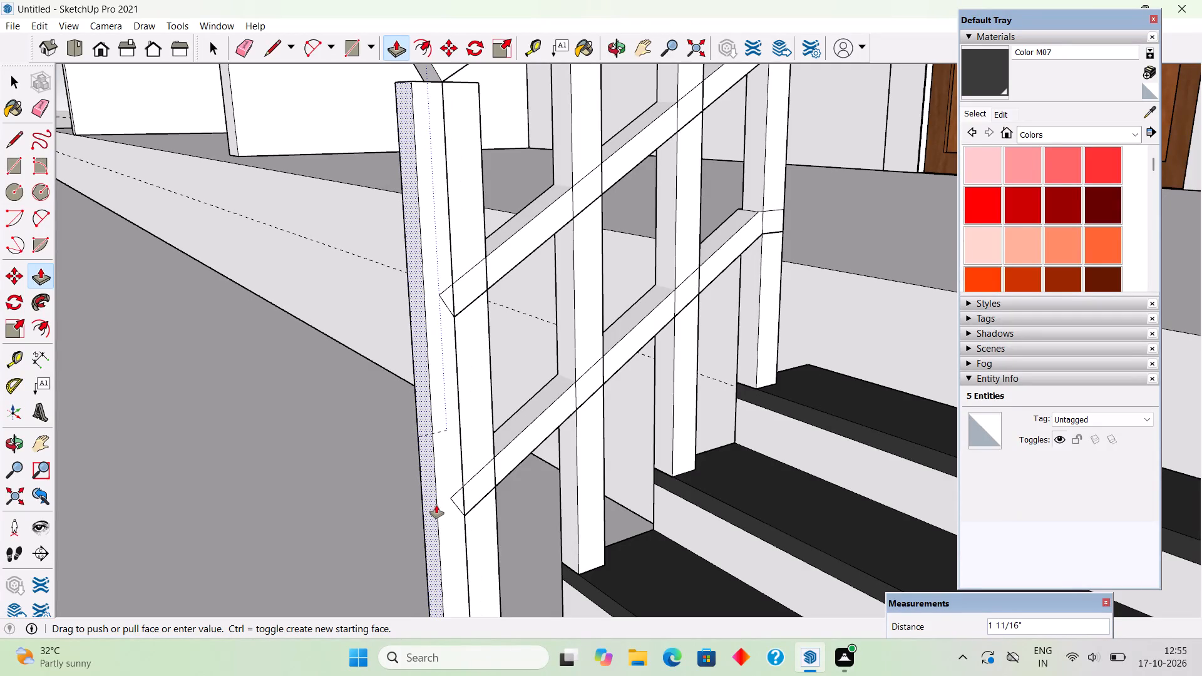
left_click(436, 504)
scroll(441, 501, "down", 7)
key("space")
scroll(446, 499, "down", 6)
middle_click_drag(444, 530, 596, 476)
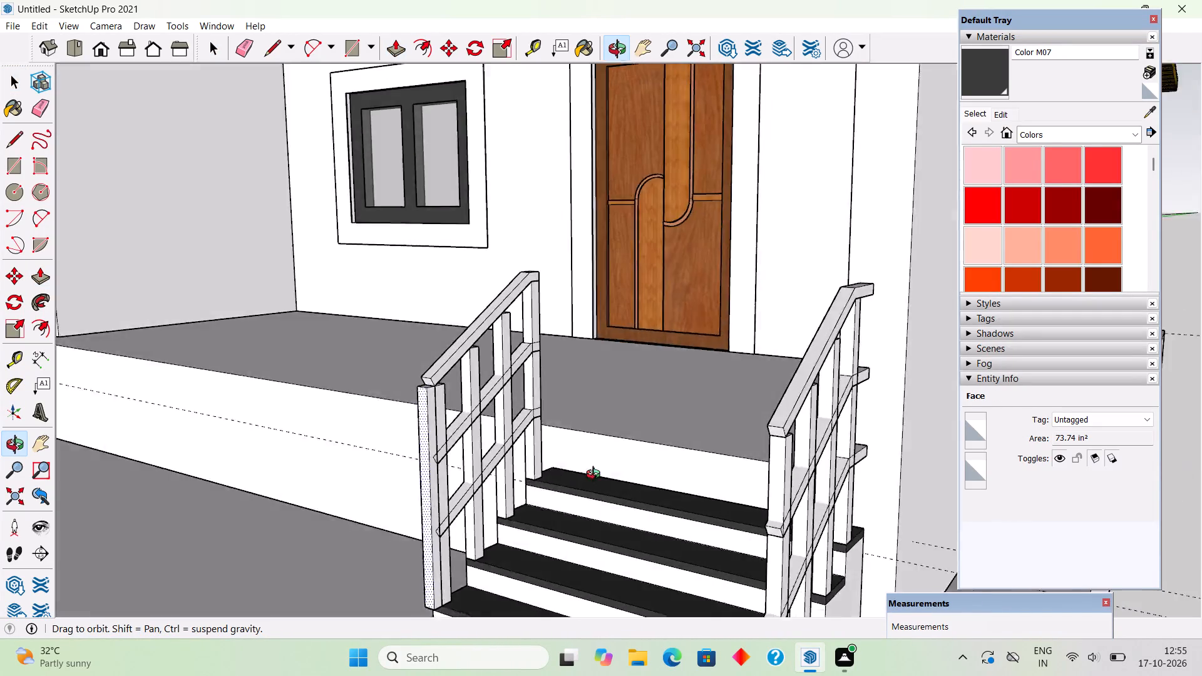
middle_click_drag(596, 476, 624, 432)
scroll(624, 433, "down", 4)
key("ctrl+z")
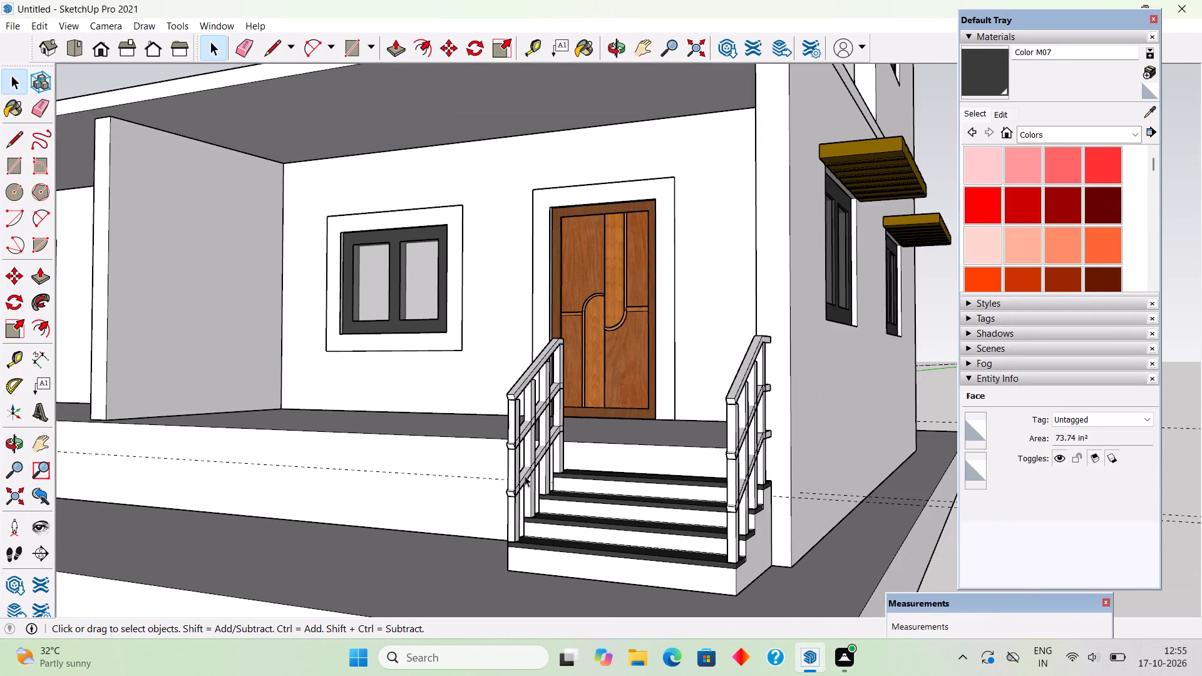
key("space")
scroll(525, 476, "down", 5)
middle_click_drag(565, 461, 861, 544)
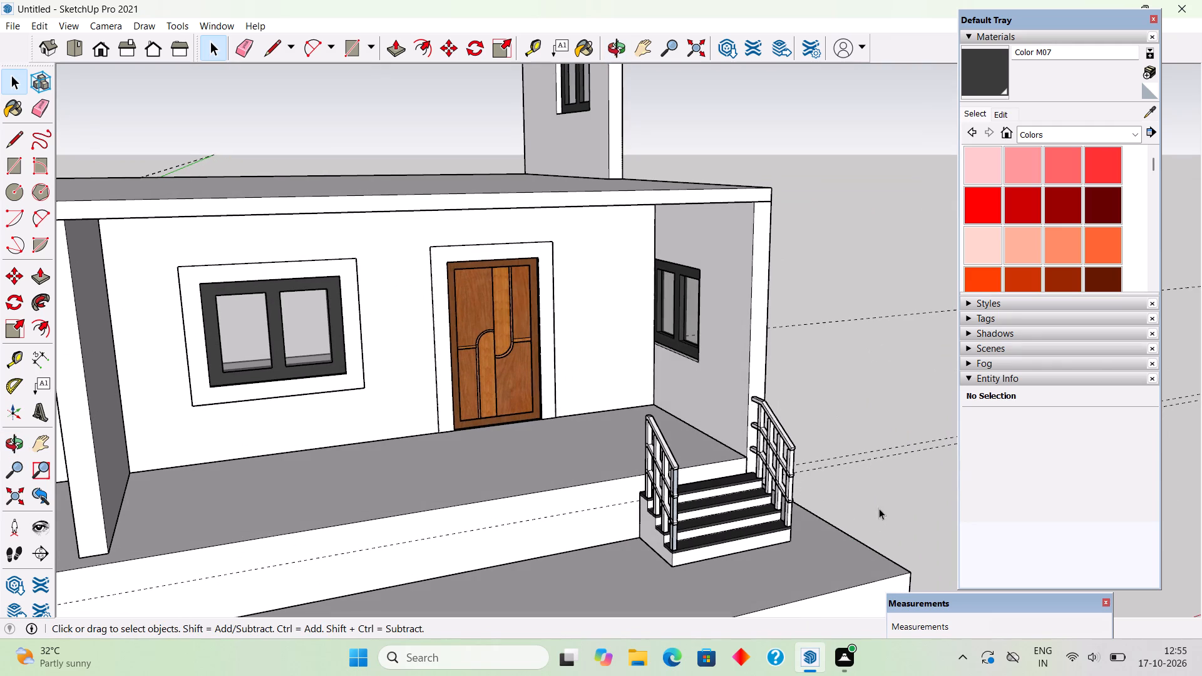